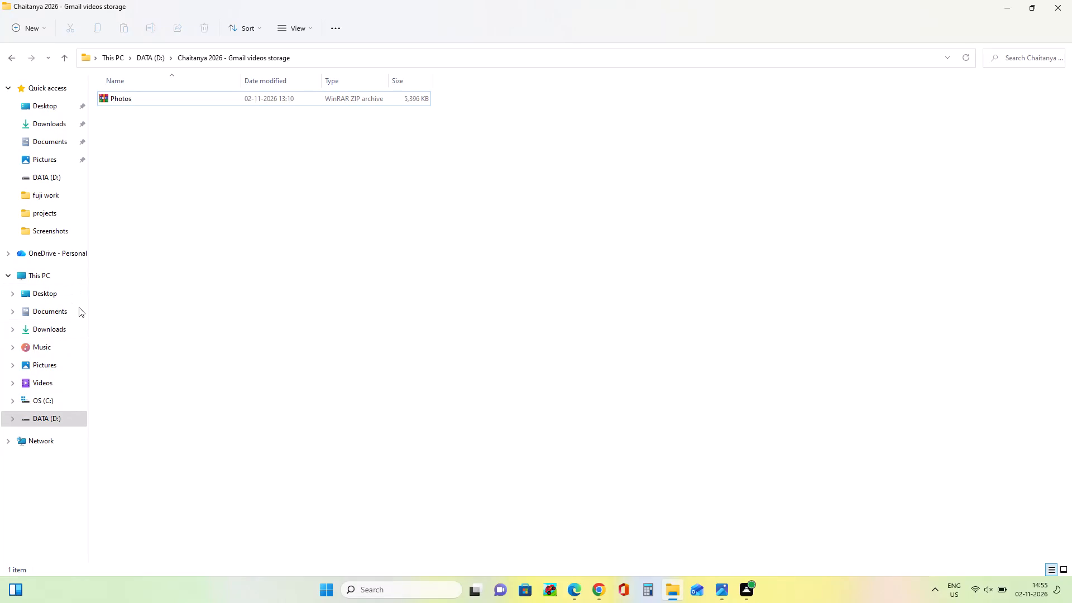
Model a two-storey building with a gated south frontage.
Launch the SketchUp application from the SketchUp 2022 folder under Program Files on the OS (C:) drive.
double_click(59, 404)
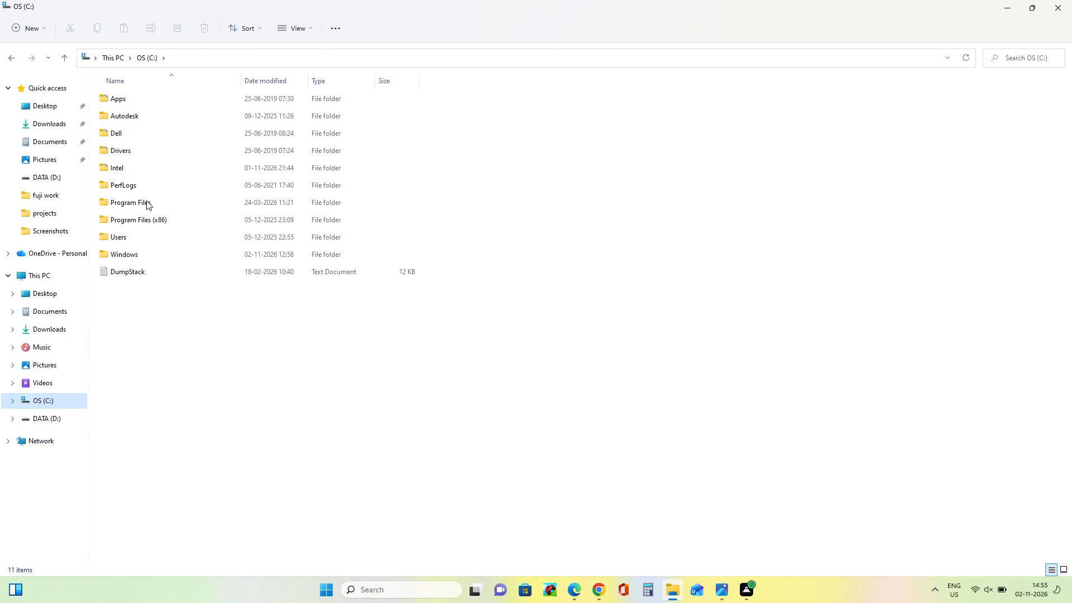
double_click(146, 200)
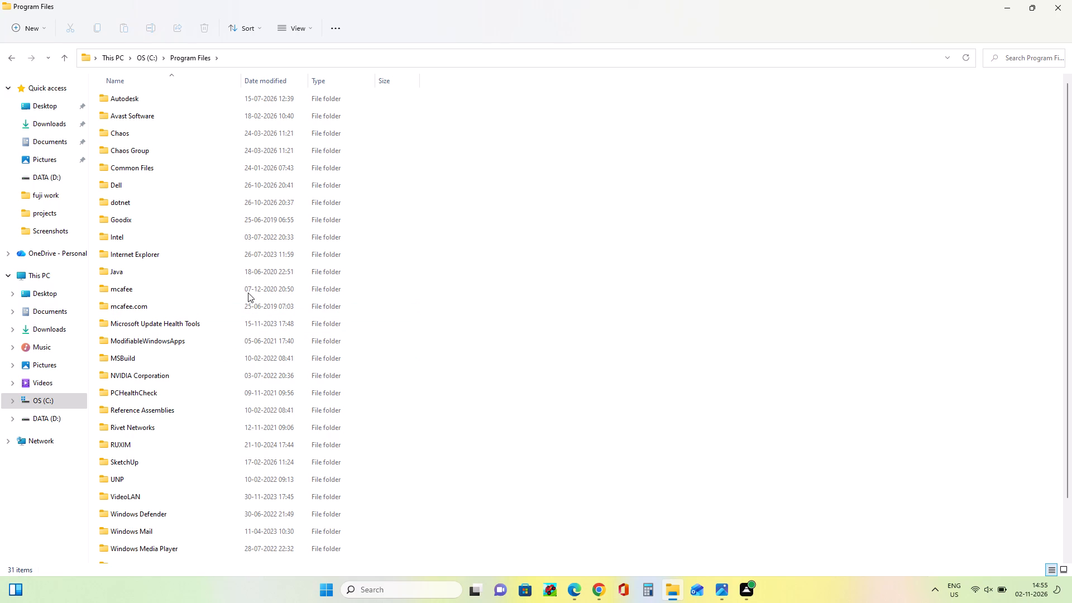
key("s")
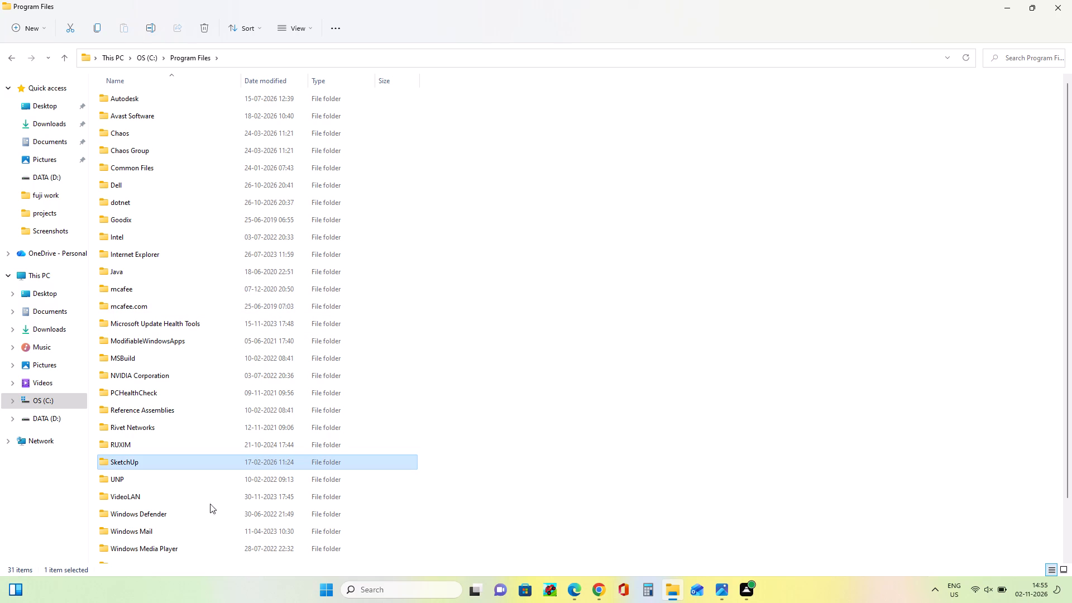
double_click(178, 460)
double_click(191, 98)
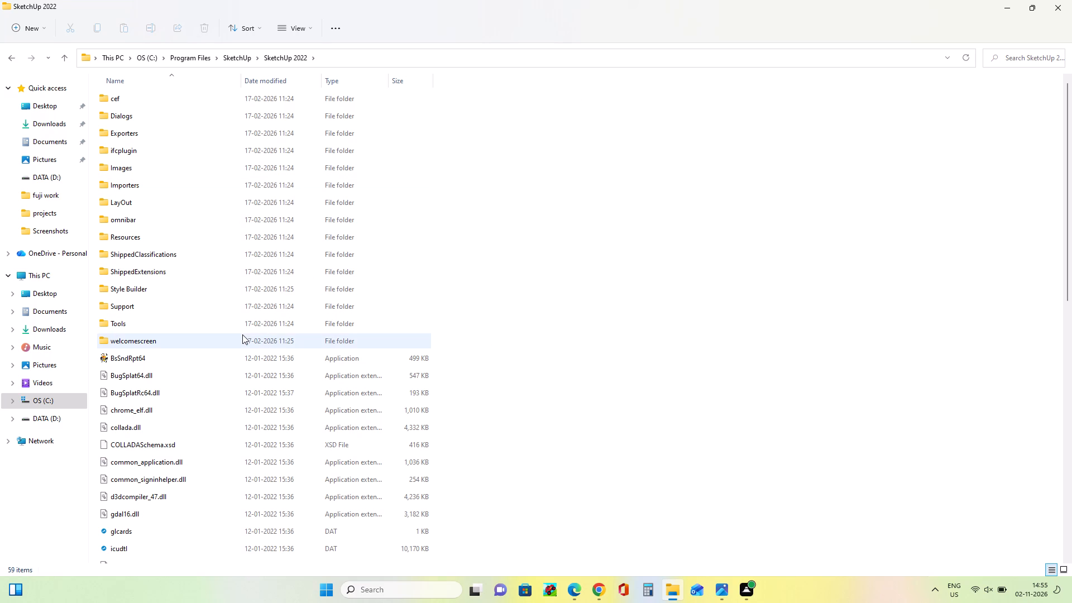
key("s")
key("s")
key("s")
key("s")
key("s")
key("s")
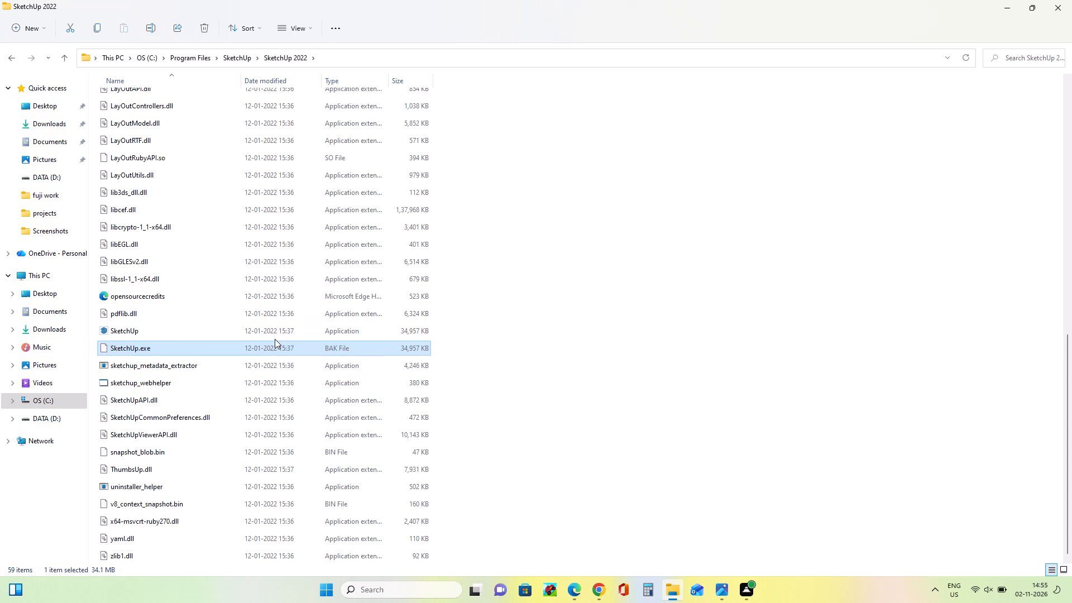
double_click(183, 338)
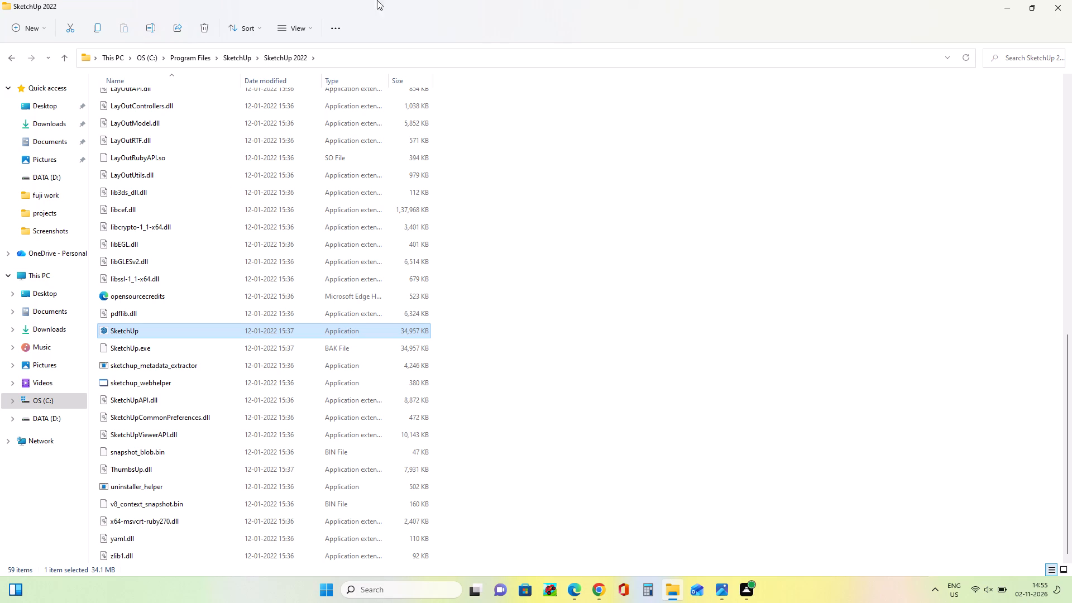
Close the File Explorer window showing the SketchUp 2022 folder, leaving the SketchUp welcome window open.
left_click(1060, 11)
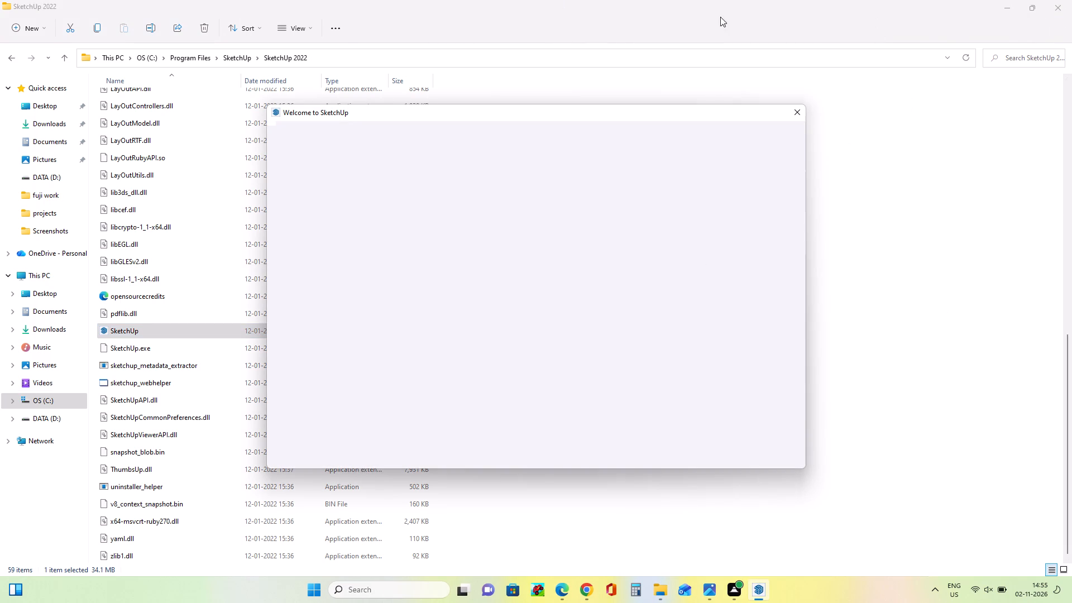
left_click(1063, 5)
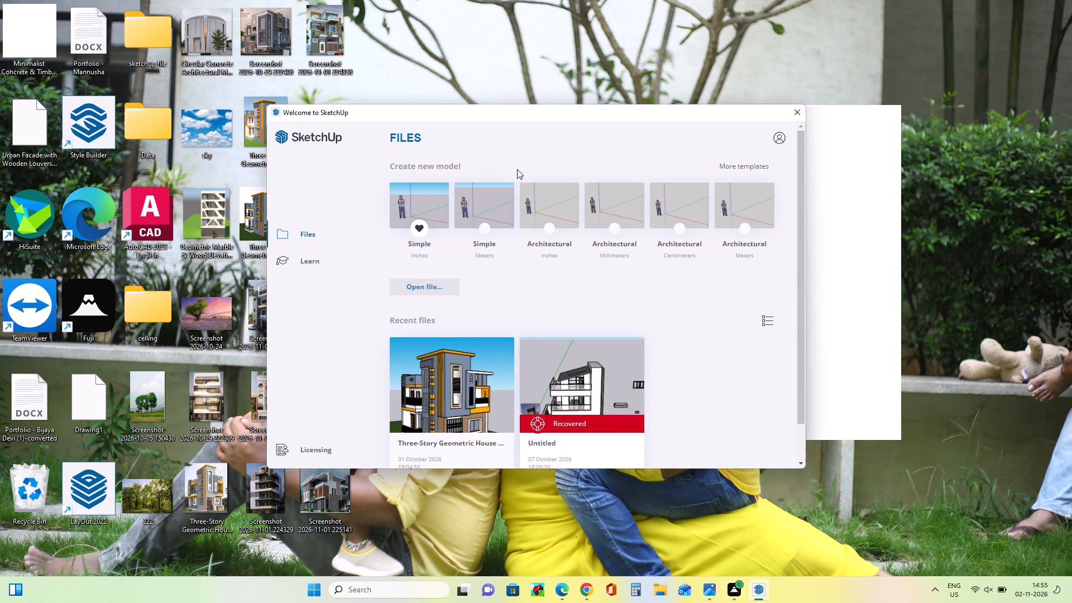
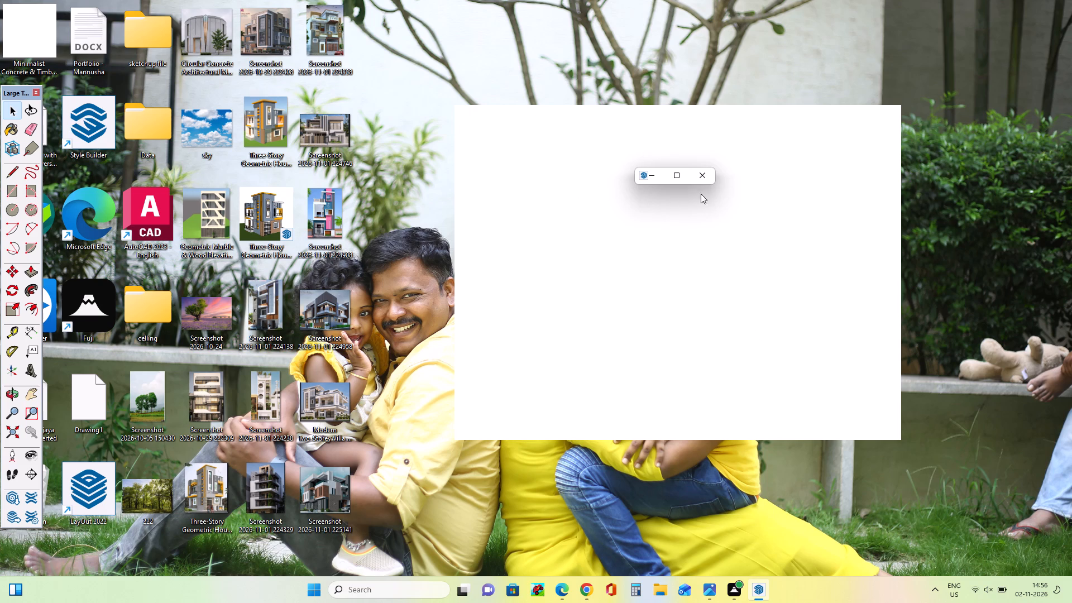
Maximize the new untitled model window.
left_click(677, 179)
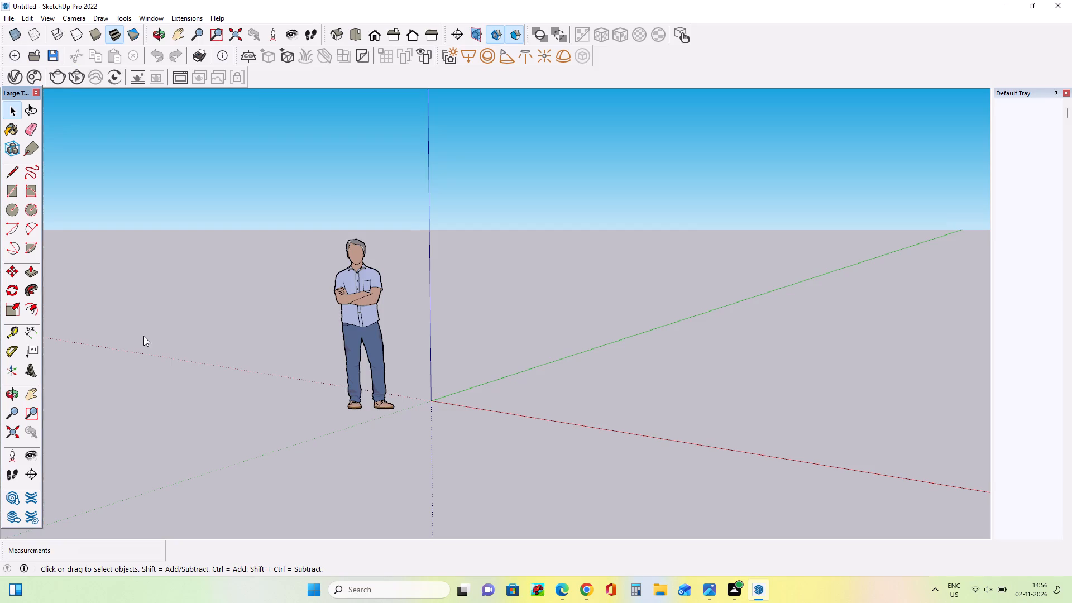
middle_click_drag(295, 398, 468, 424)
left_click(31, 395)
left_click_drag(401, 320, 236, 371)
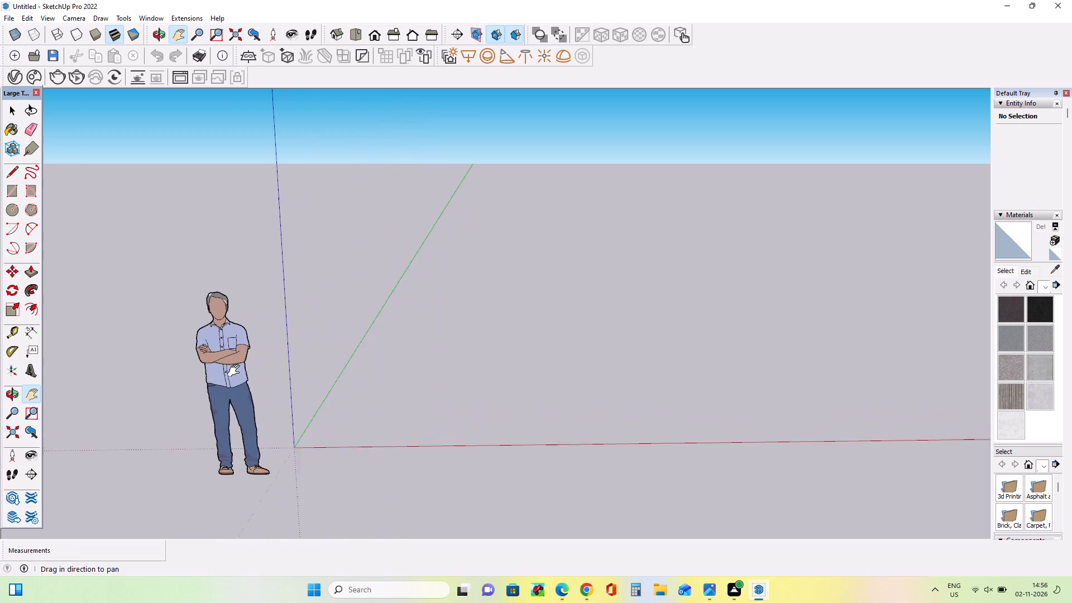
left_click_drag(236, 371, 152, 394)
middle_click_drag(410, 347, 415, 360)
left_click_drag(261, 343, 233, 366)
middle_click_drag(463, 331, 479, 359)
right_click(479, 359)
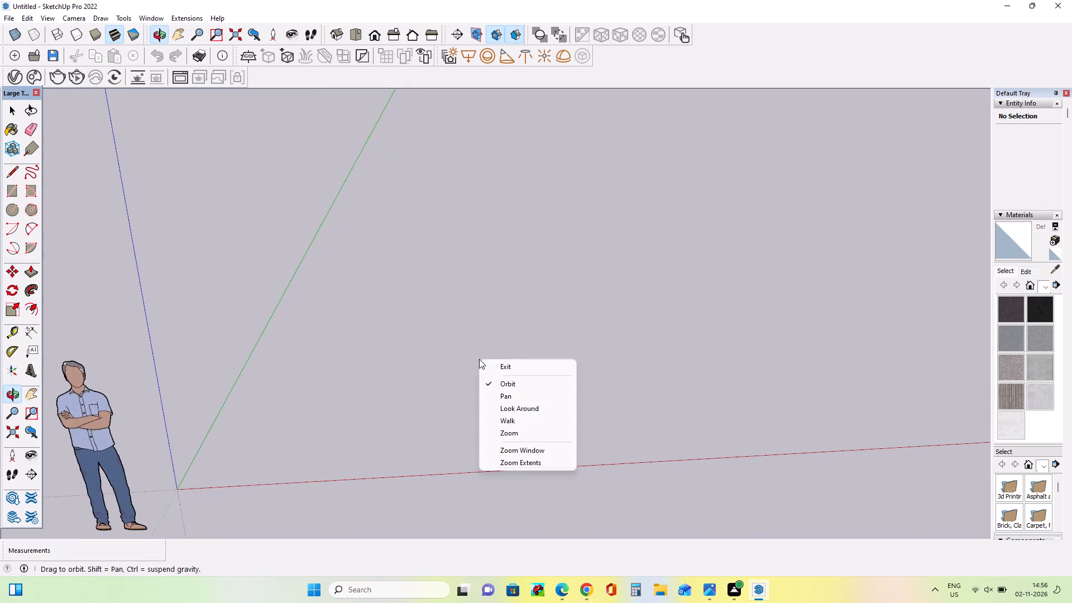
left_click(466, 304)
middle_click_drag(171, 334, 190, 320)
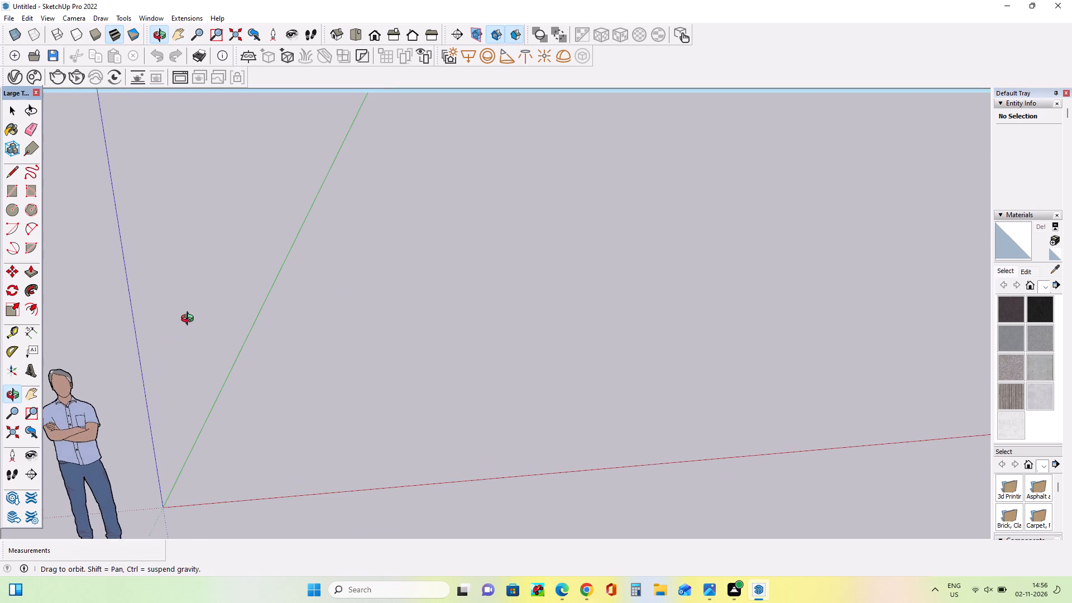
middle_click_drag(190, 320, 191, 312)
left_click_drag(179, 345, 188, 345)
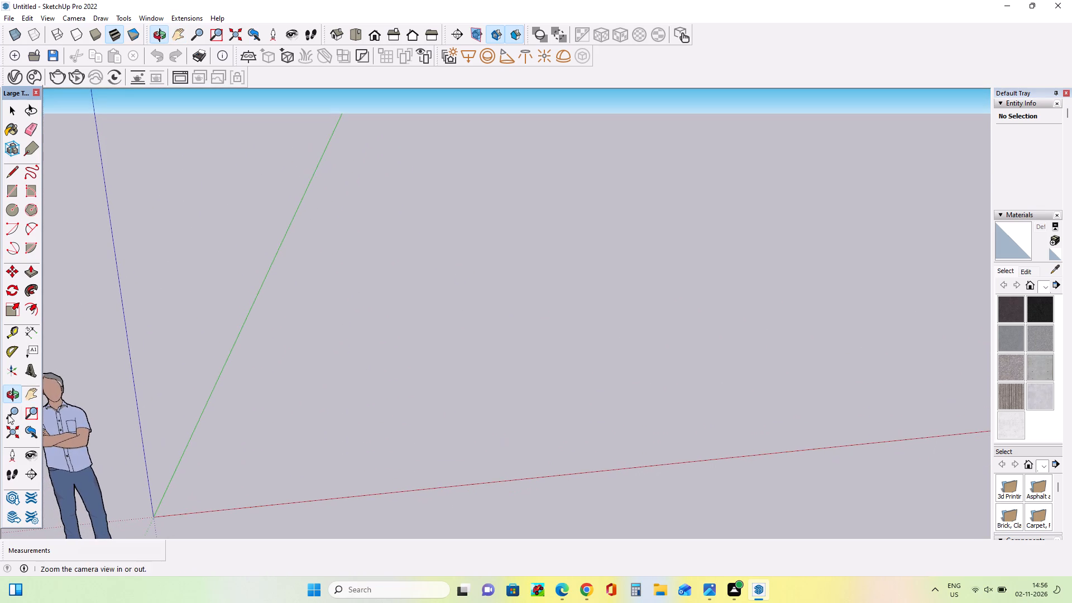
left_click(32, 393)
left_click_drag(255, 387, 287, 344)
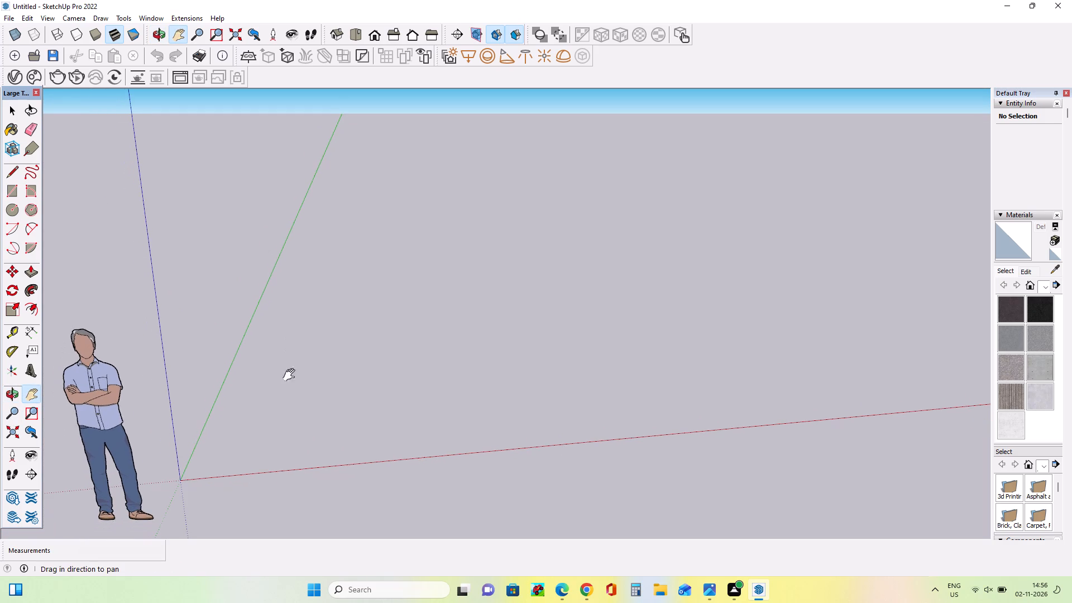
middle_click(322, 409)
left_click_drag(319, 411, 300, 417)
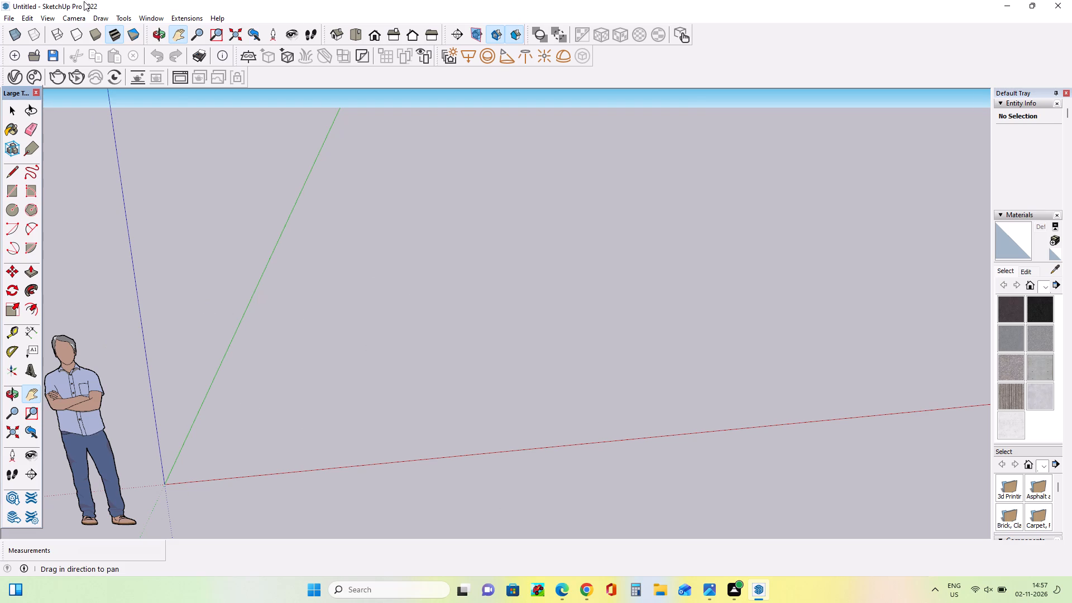
Import "Modern Two-Storey Villa with Strip Lighting Facade" from the Desktop as an image and place it about 6' 6" wide.
left_click(8, 18)
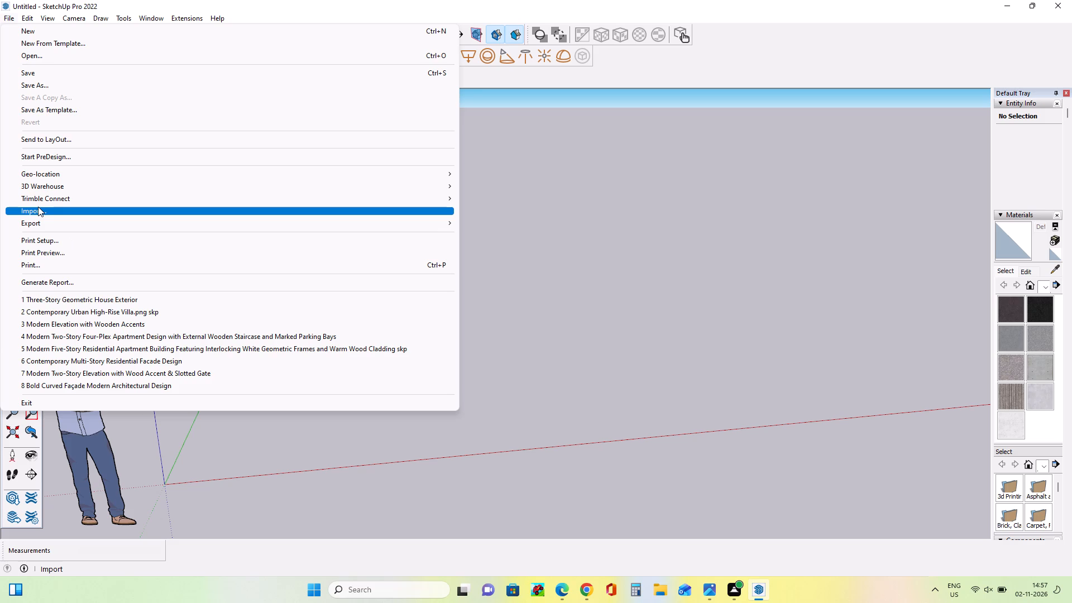
left_click(51, 212)
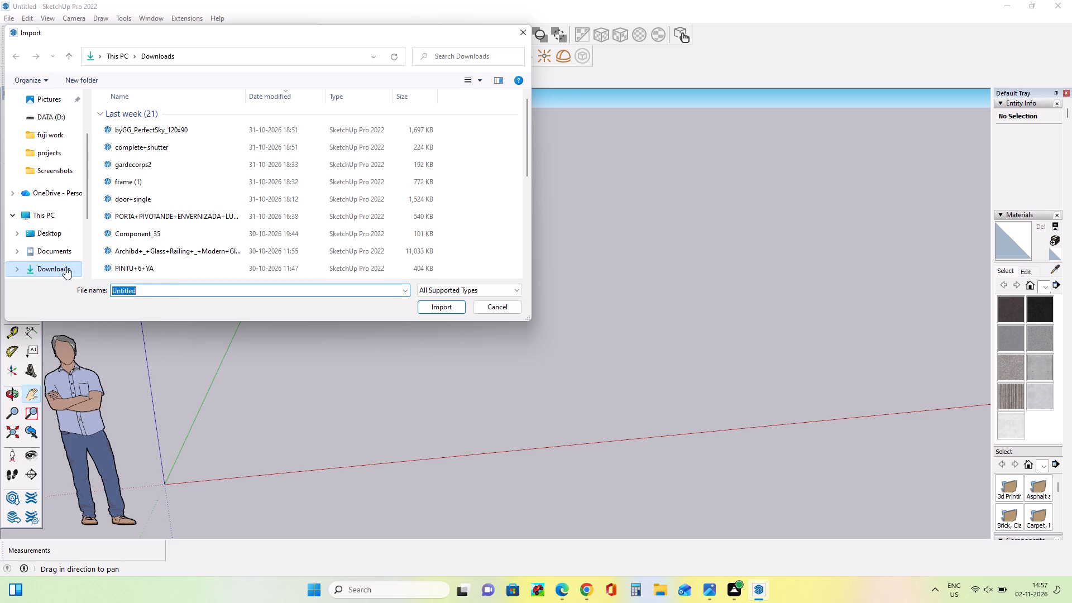
left_click(64, 234)
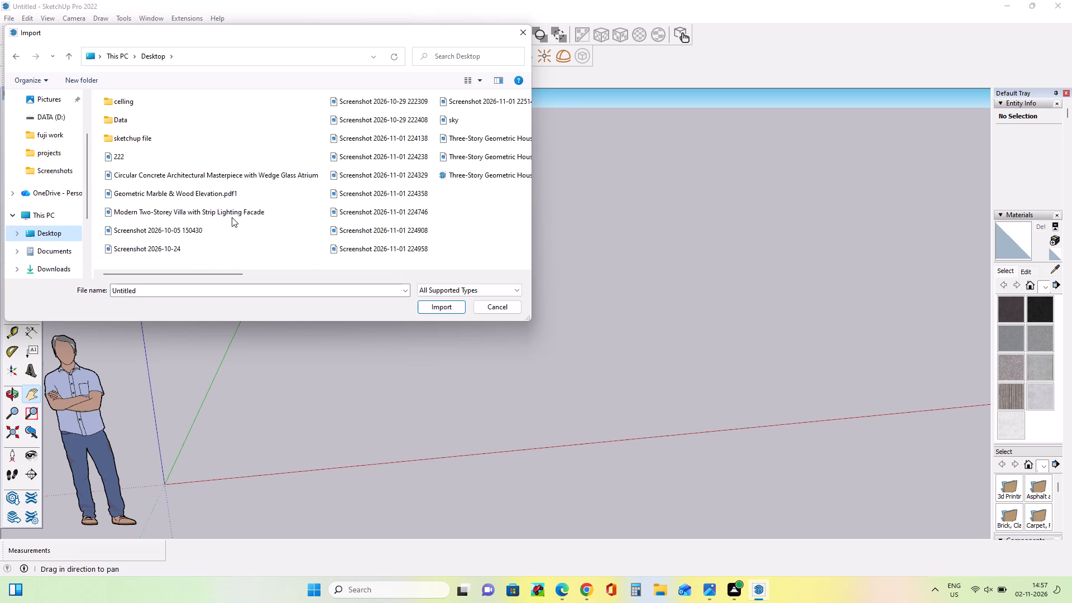
left_click(257, 213)
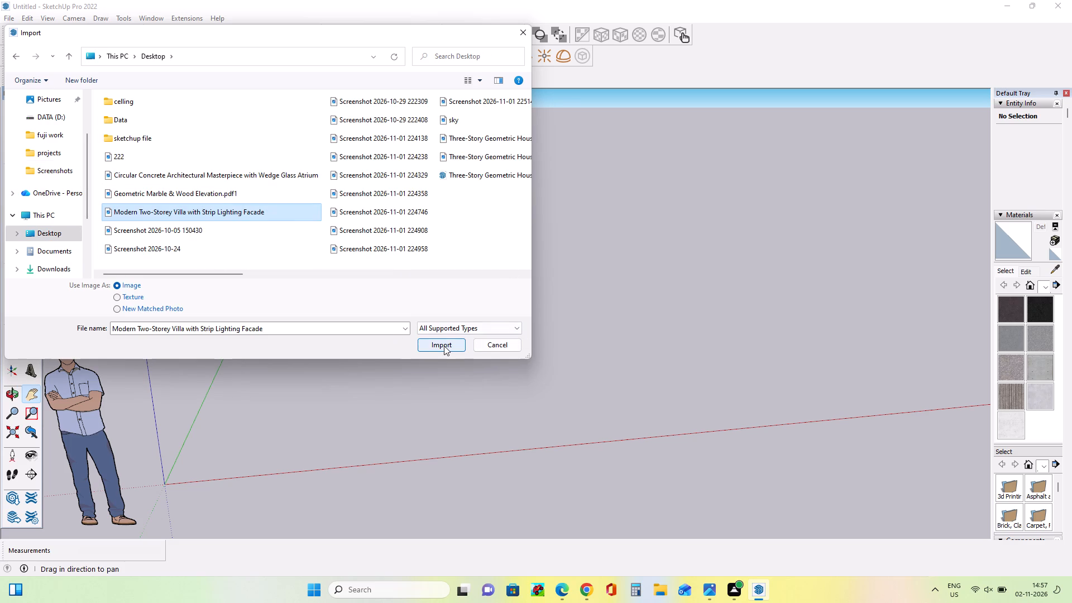
left_click(444, 346)
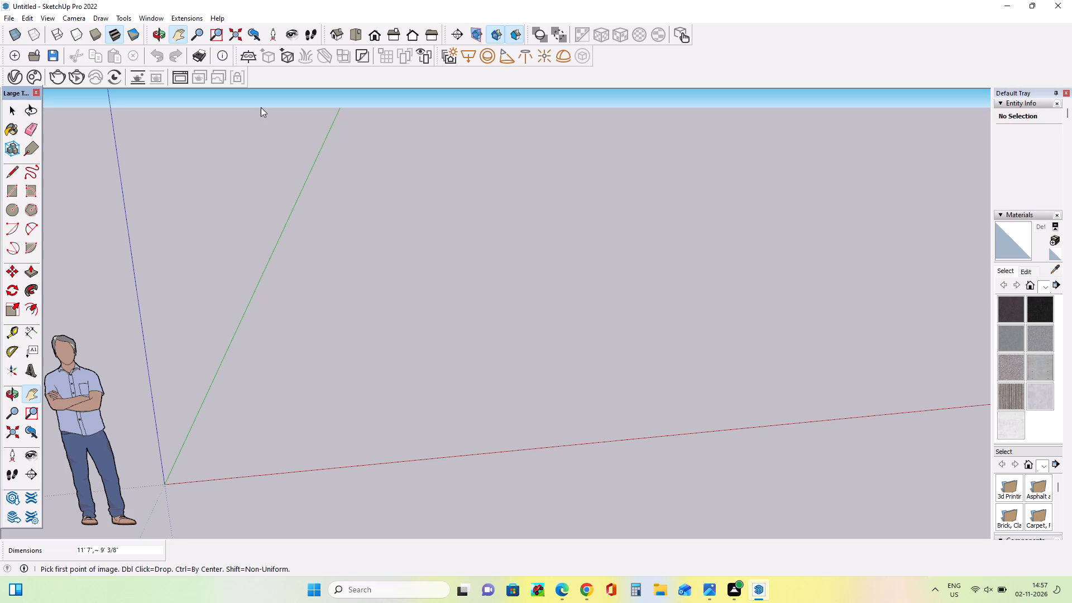
left_click(414, 143)
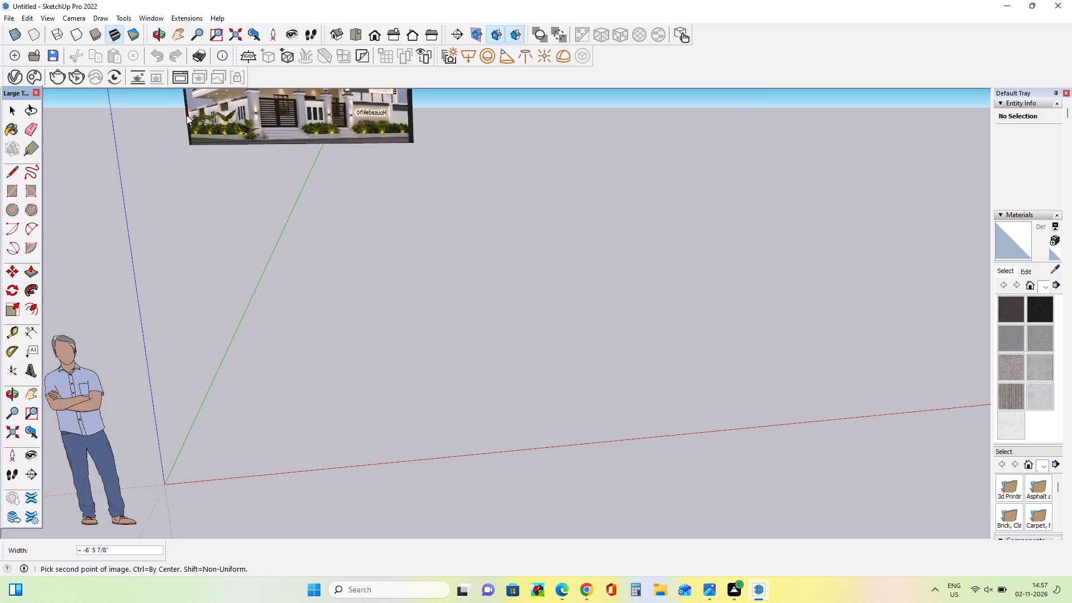
left_click(186, 115)
Move the imported villa image away from the viewer, roughly along the green axis.
scroll(406, 244, "down", 5)
middle_click_drag(361, 354, 447, 291)
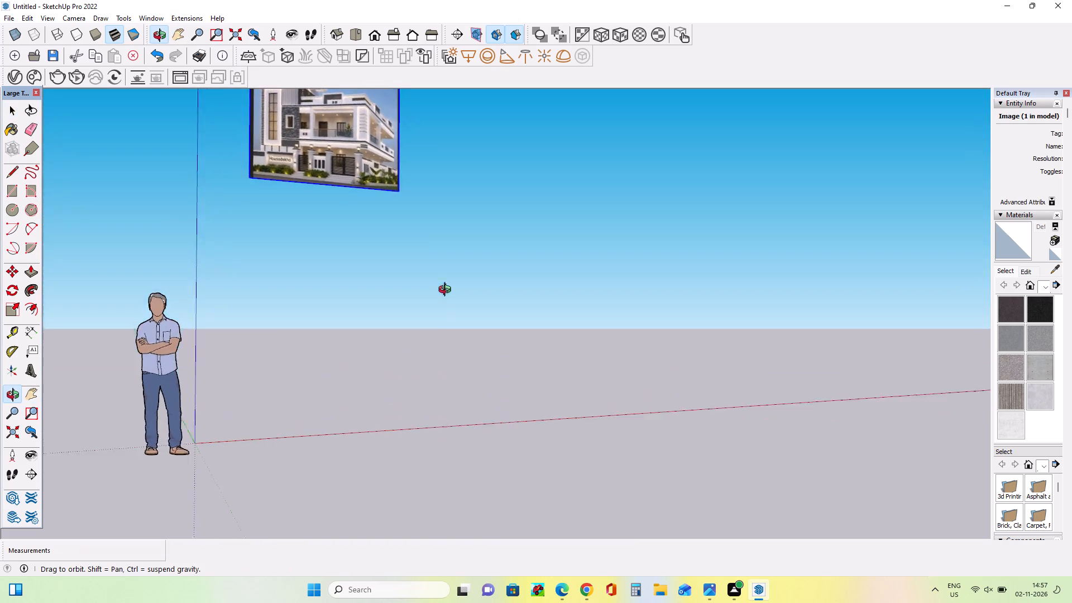
middle_click_drag(447, 291, 470, 374)
scroll(471, 374, "down", 1)
scroll(474, 374, "up", 1)
scroll(474, 374, "down", 5)
middle_click_drag(358, 289, 599, 265)
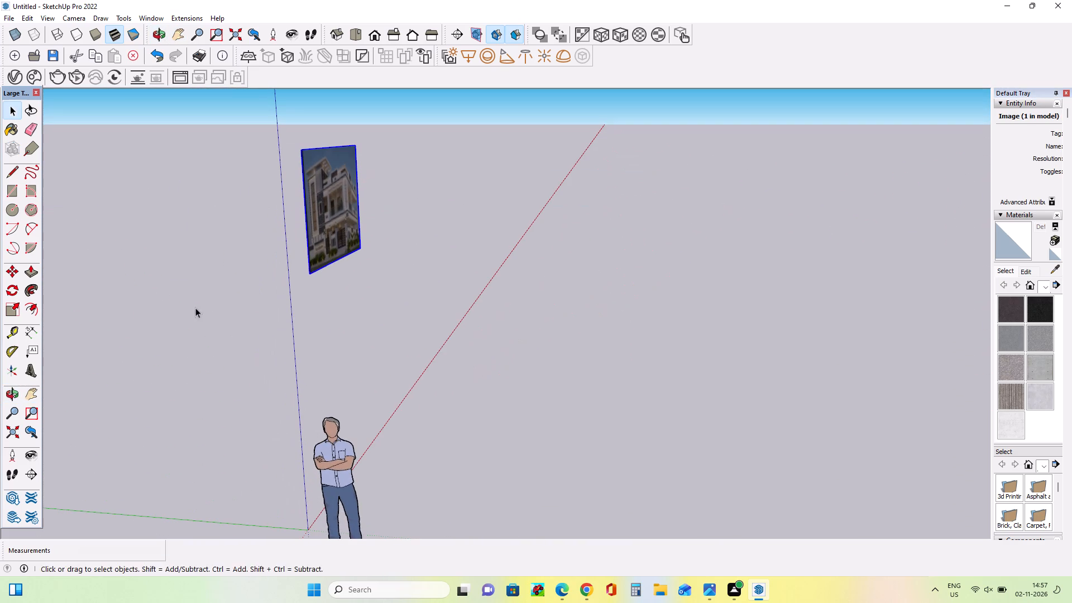
left_click(8, 272)
left_click(309, 276)
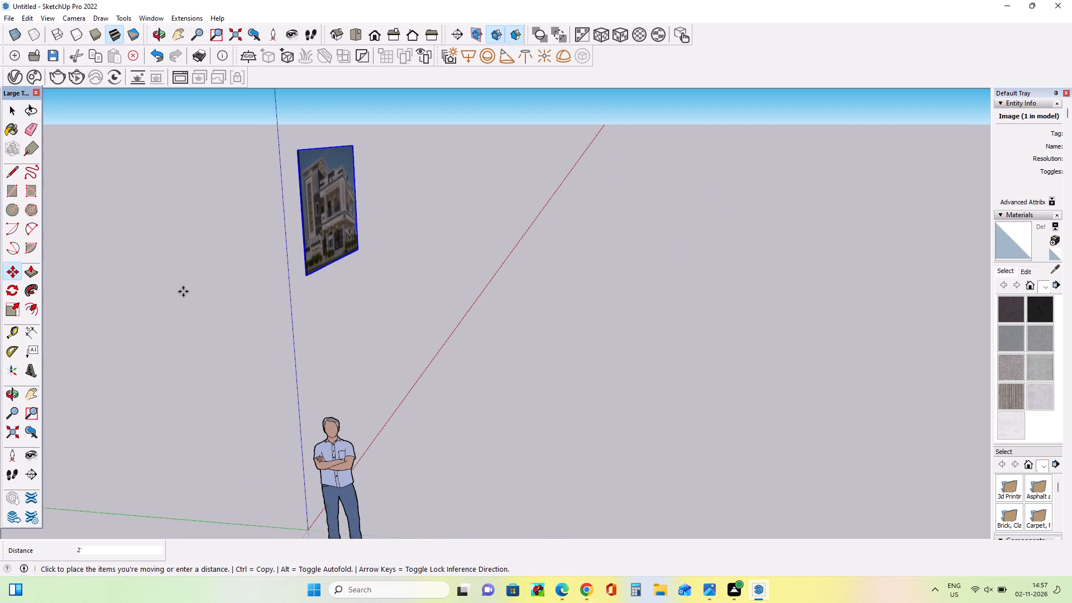
left_click(87, 299)
Move the villa image away from the blue axis, parallel to the red axis.
middle_click_drag(489, 357, 234, 368)
scroll(246, 370, "down", 2)
scroll(226, 367, "up", 1)
scroll(221, 365, "down", 4)
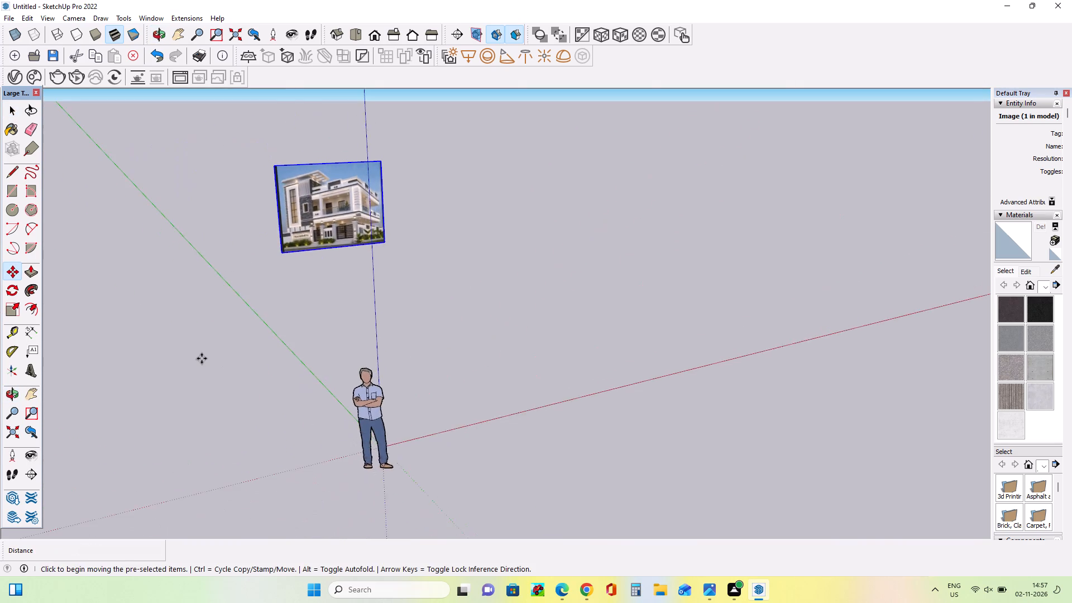
scroll(202, 358, "down", 5)
middle_click_drag(490, 370, 263, 370)
scroll(399, 289, "up", 4)
scroll(399, 289, "down", 1)
scroll(399, 289, "up", 3)
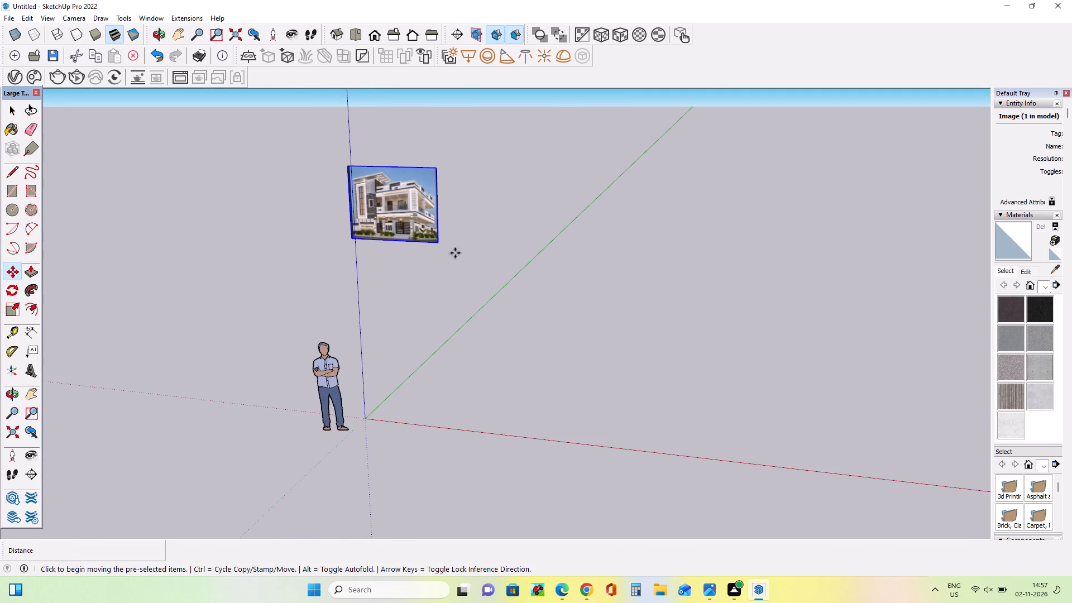
left_click(437, 245)
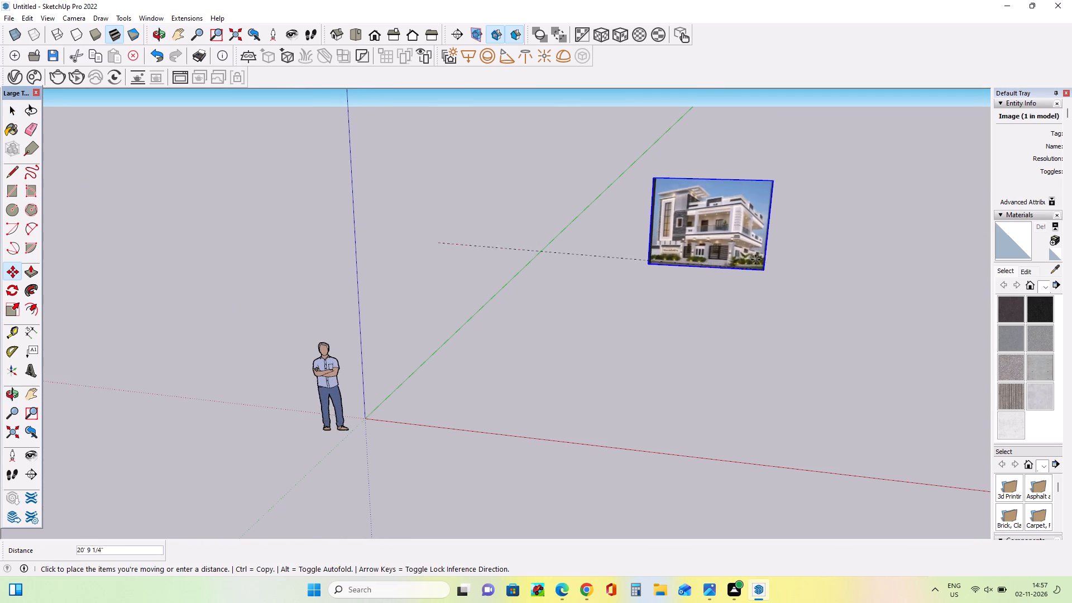
left_click(712, 257)
Move the villa image about 20' 9" farther back, roughly along the green axis direction.
scroll(108, 379, "down", 4)
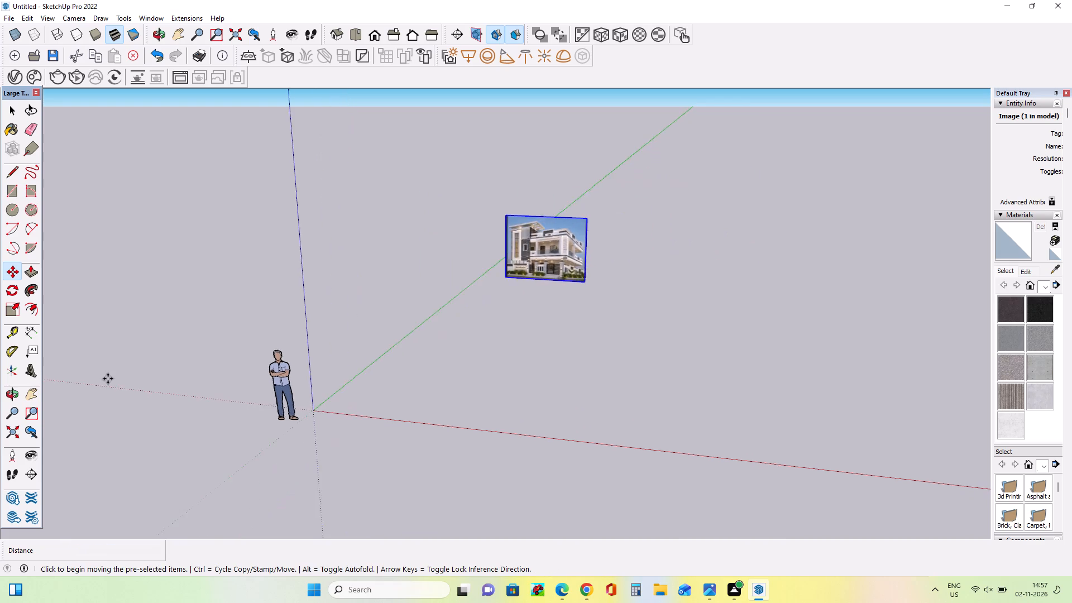
scroll(108, 379, "down", 5)
middle_click_drag(461, 394, 620, 430)
scroll(446, 365, "up", 3)
middle_click_drag(405, 419, 441, 228)
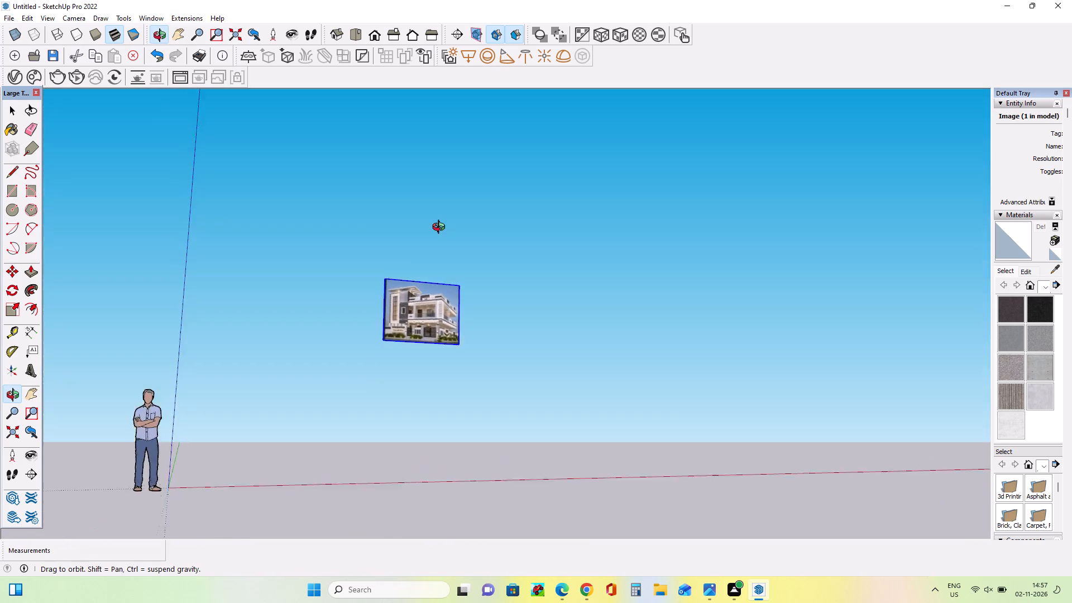
middle_click_drag(441, 228, 526, 489)
scroll(526, 489, "down", 2)
scroll(595, 439, "down", 2)
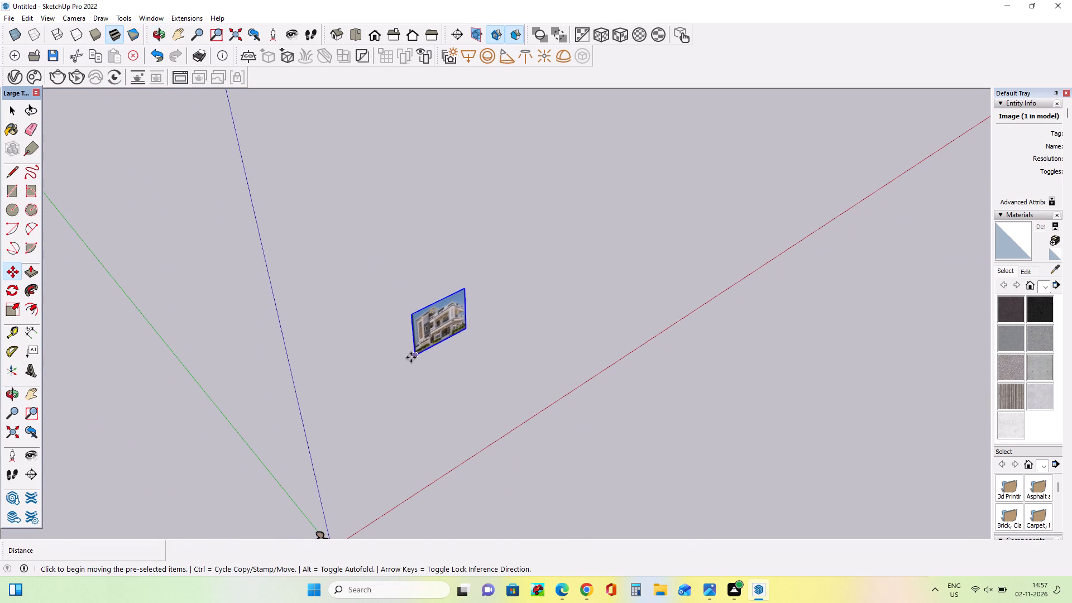
left_click(411, 357)
left_click(210, 342)
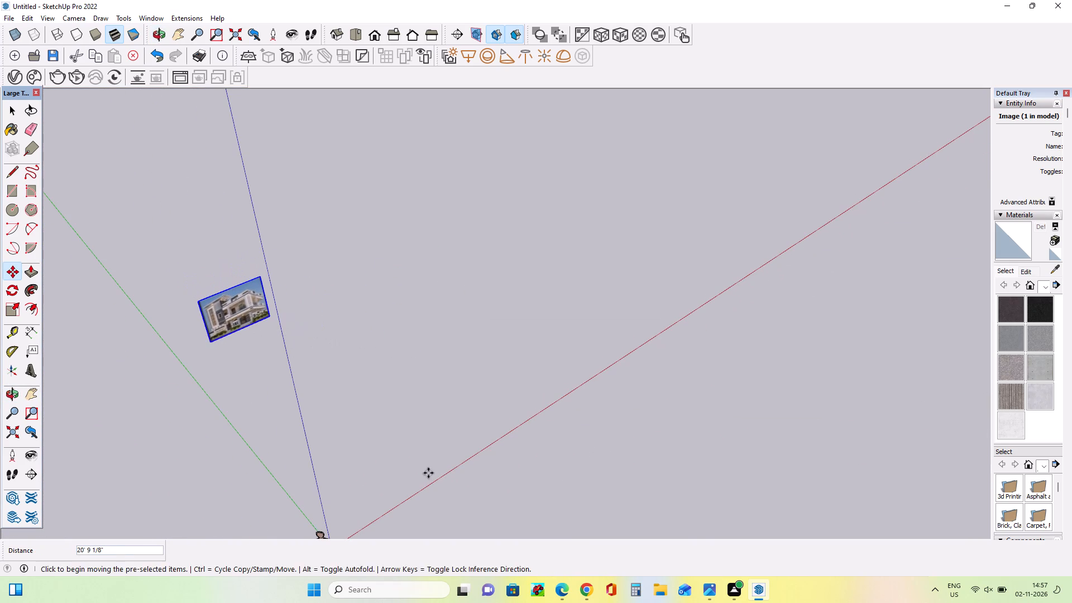
Shift the villa image farther out in the red axis direction, using its lower corner as the grab point.
middle_click_drag(419, 475, 229, 391)
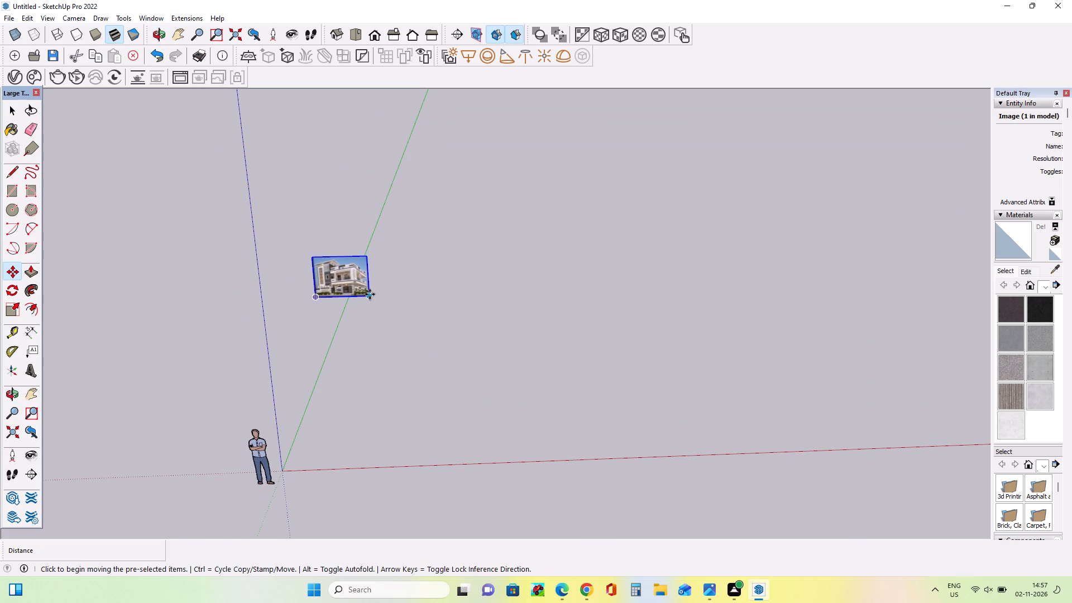
left_click(370, 294)
left_click(452, 295)
Draw a ground rectangle about 41' by 28' between the red and green axes, beside the villa image.
middle_click_drag(359, 530, 438, 492)
scroll(417, 398, "up", 4)
scroll(173, 470, "down", 3)
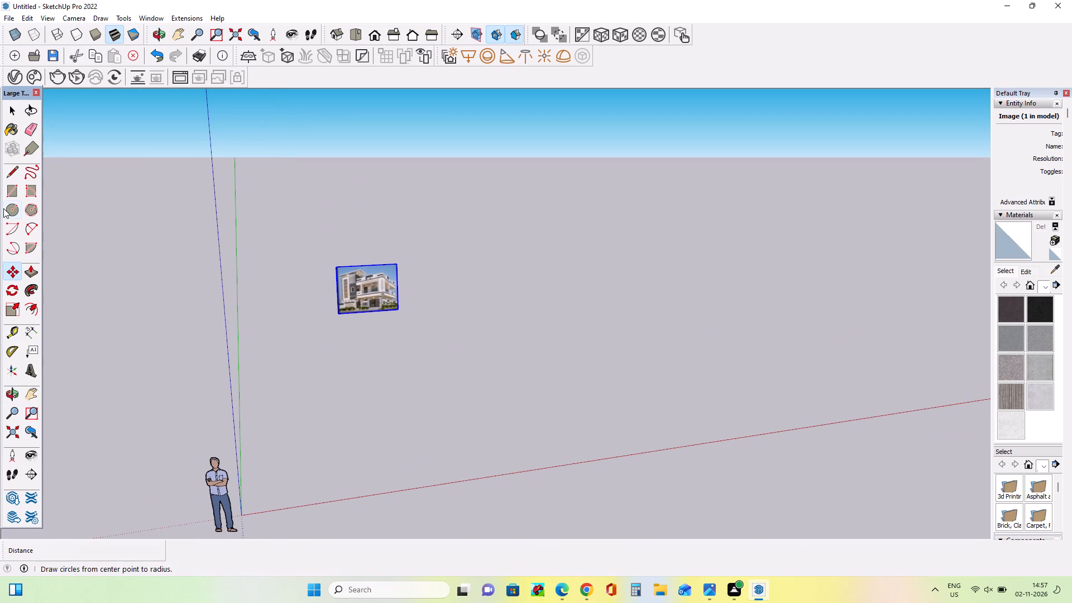
left_click(8, 189)
left_click(451, 405)
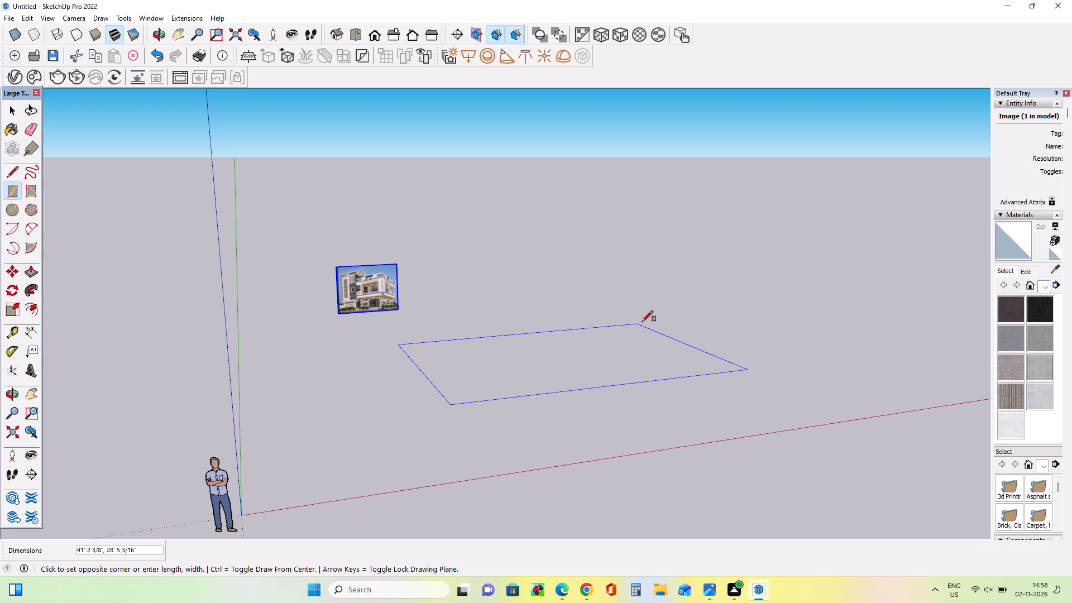
left_click(642, 320)
Move the villa image by its lower corner toward the near corner of the ground rectangle, about 23' away.
middle_click_drag(406, 515, 401, 522)
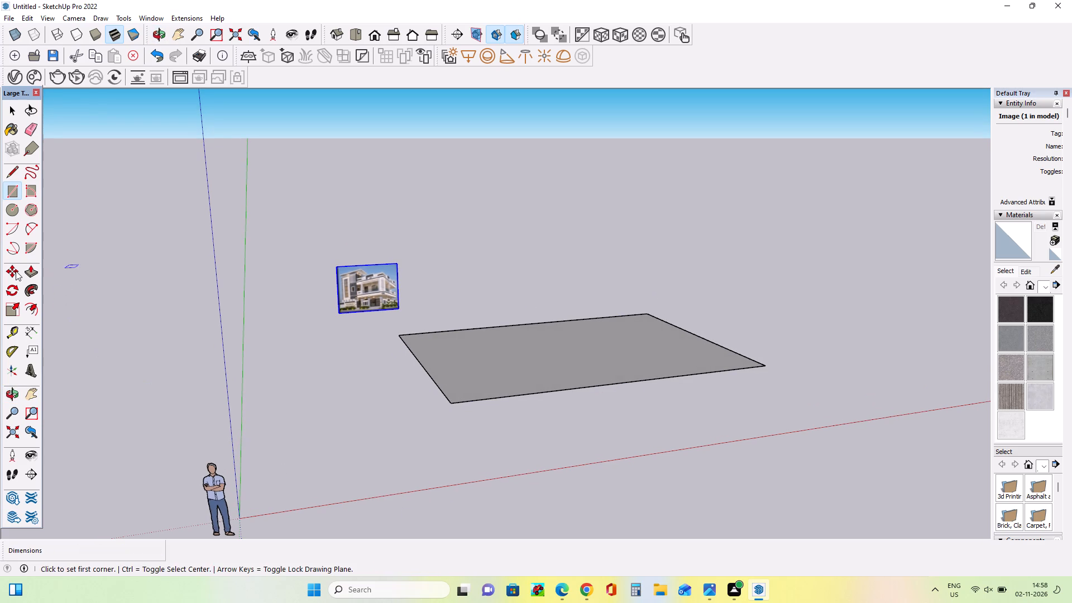
left_click(11, 268)
left_click(401, 312)
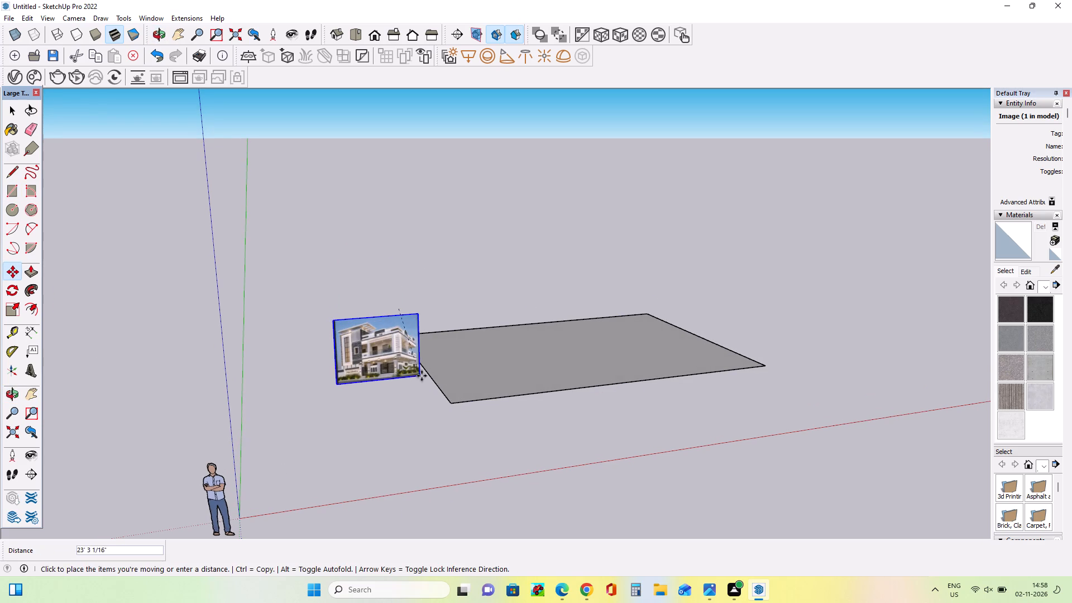
left_click(425, 369)
Move the villa image about 7' 2" closer to the side edge of the ground rectangle.
scroll(202, 412, "down", 6)
scroll(196, 415, "up", 1)
middle_click_drag(520, 423, 517, 441)
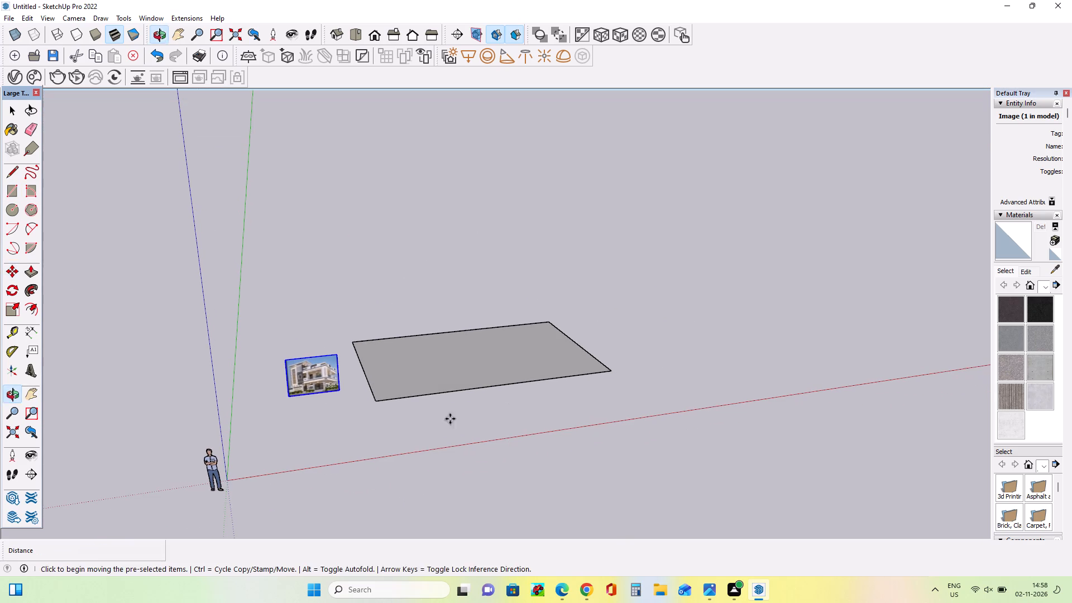
left_click(342, 389)
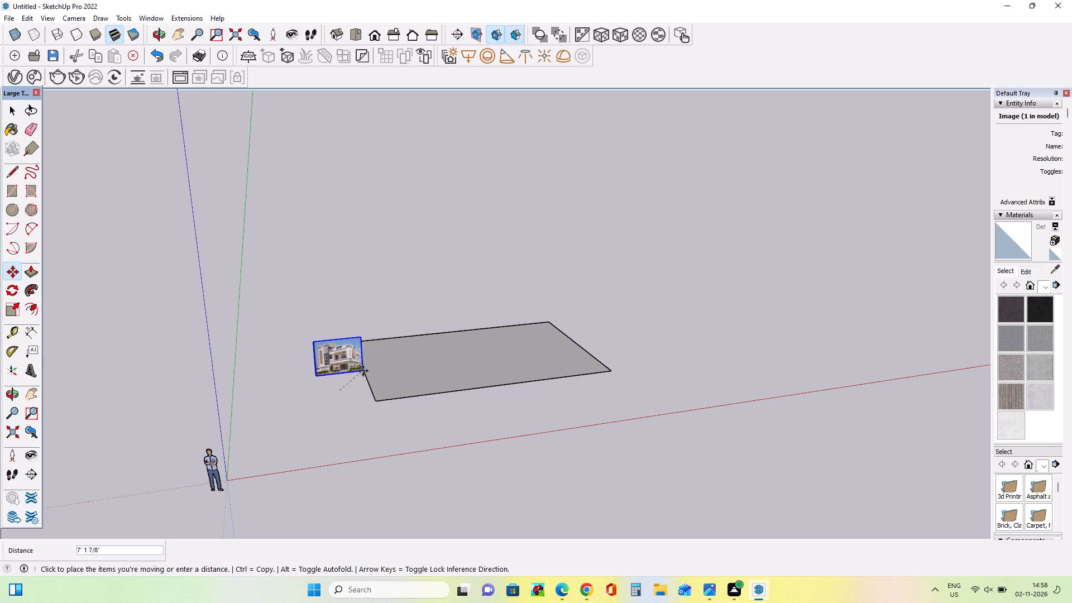
left_click(363, 371)
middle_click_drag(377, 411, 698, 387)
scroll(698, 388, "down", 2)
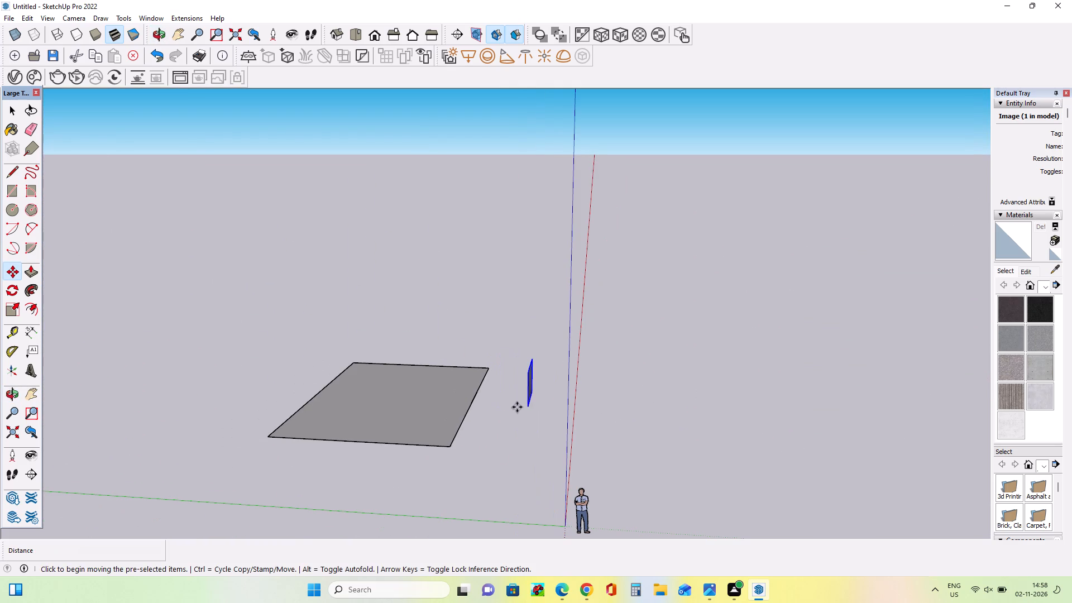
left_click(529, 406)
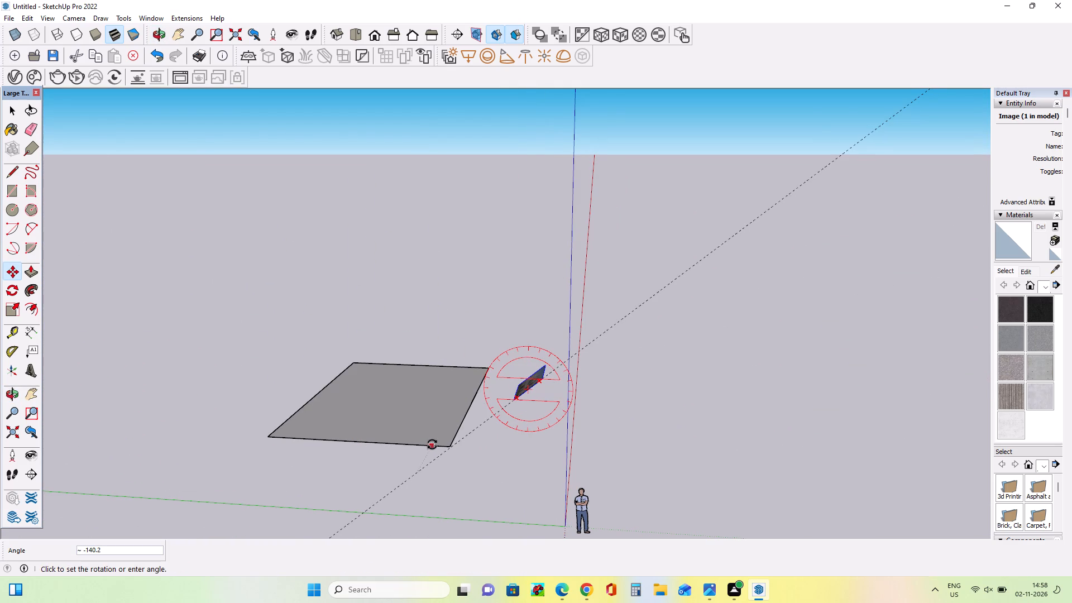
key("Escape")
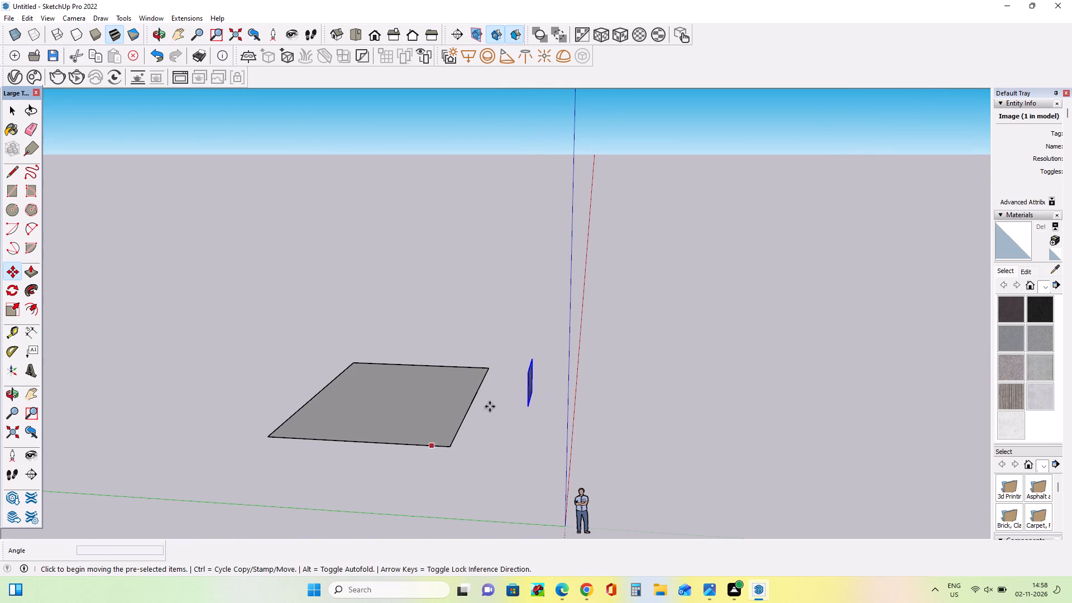
Move the villa image across toward the ground rectangle from its side.
middle_click_drag(624, 371, 537, 395)
left_click(525, 398)
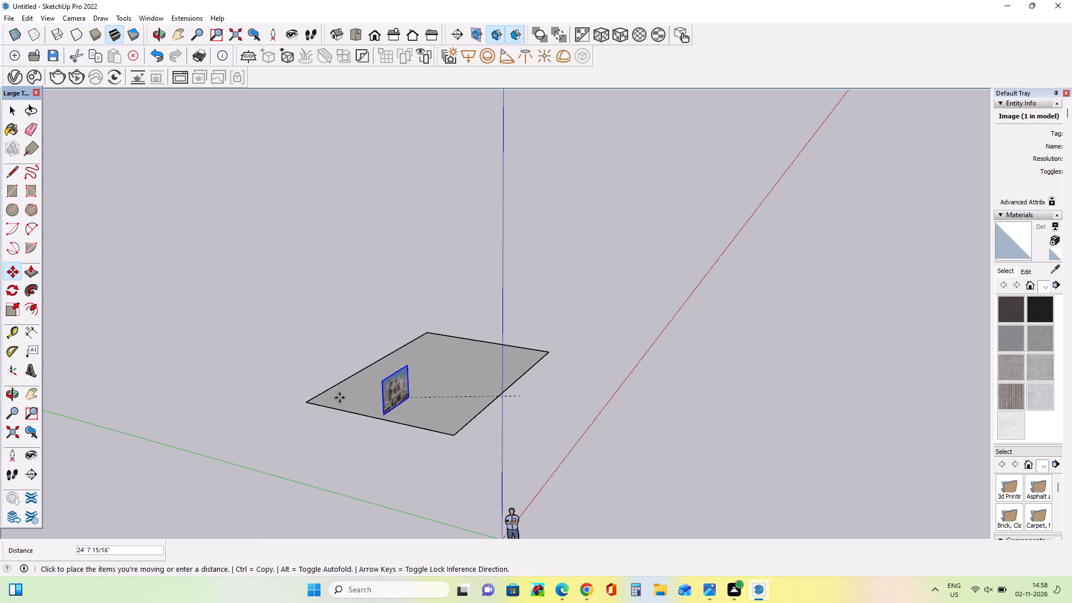
left_click(368, 417)
middle_click_drag(504, 464, 805, 419)
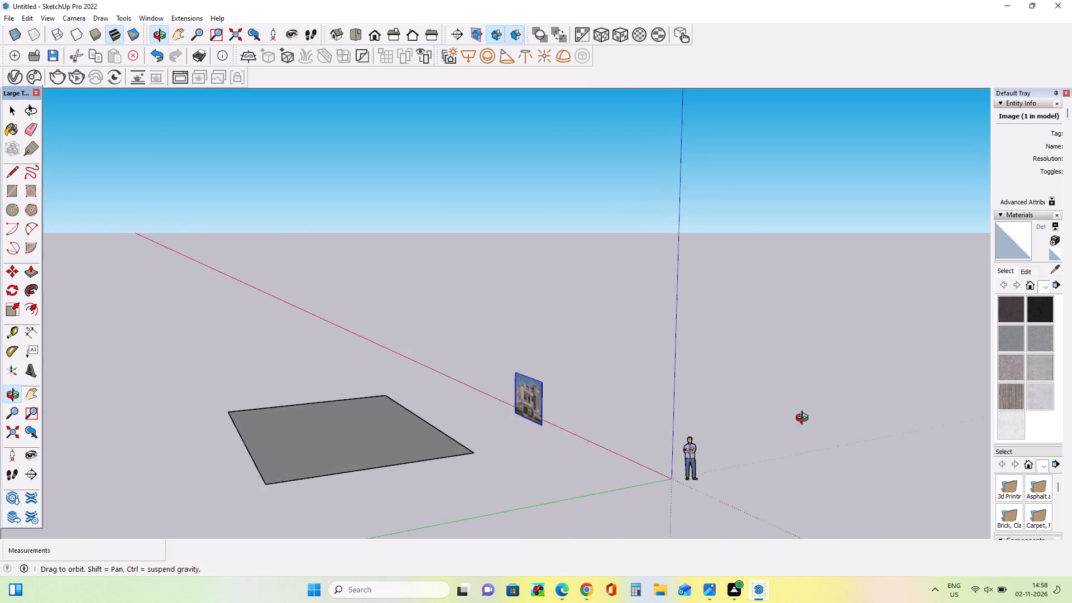
Move the villa image from the red axis toward the short side edge of the ground rectangle.
middle_click_drag(805, 419, 832, 435)
left_click(567, 420)
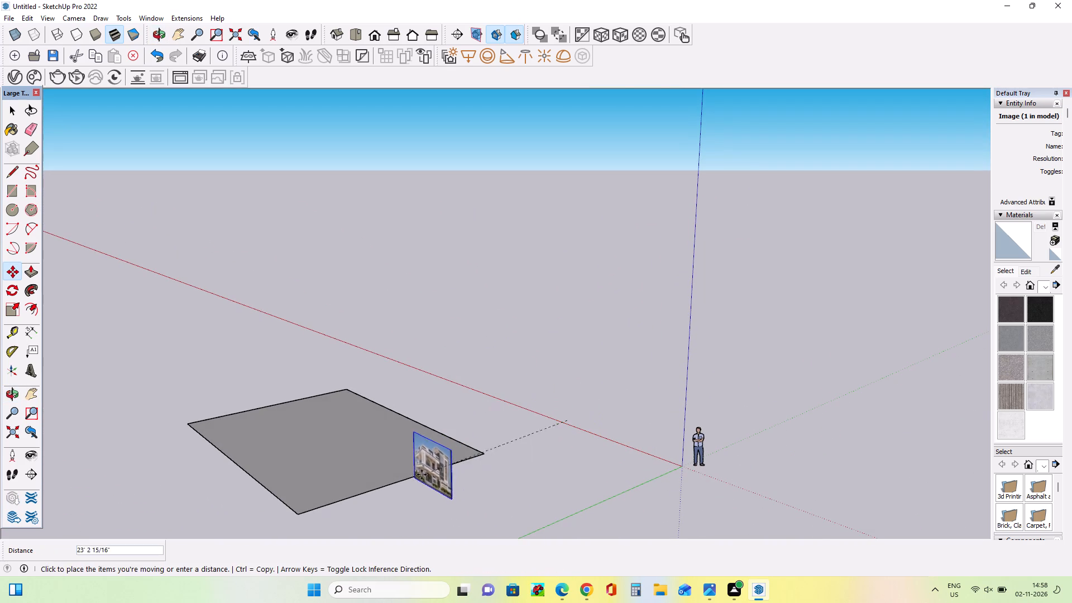
left_click(420, 477)
Move the villa image about 42' 5" to the near short edge of the ground rectangle.
middle_click_drag(601, 460, 33, 471)
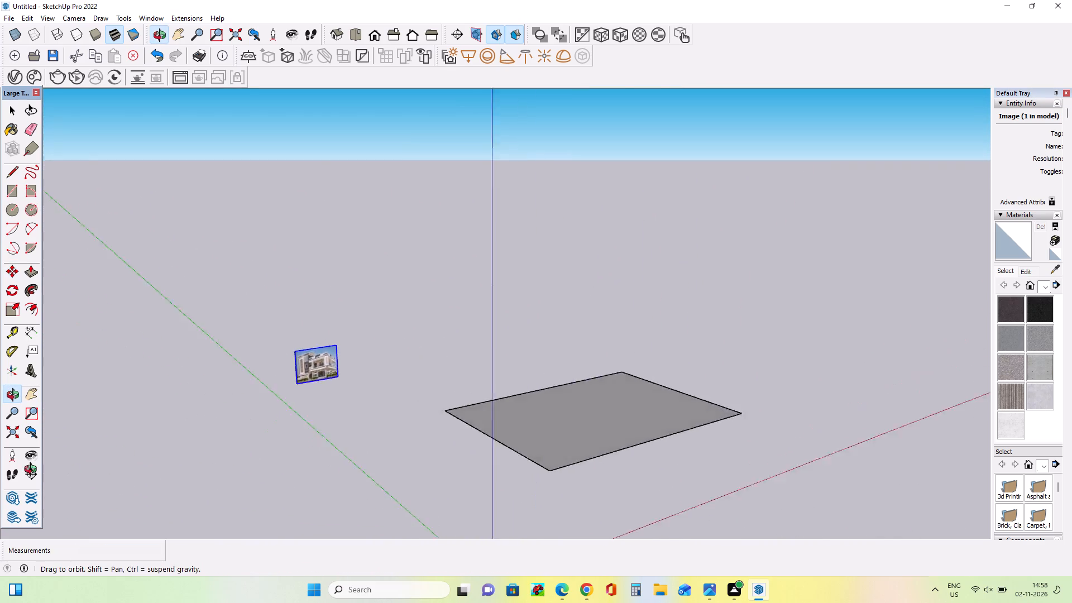
middle_click_drag(33, 471, 25, 471)
left_click(375, 363)
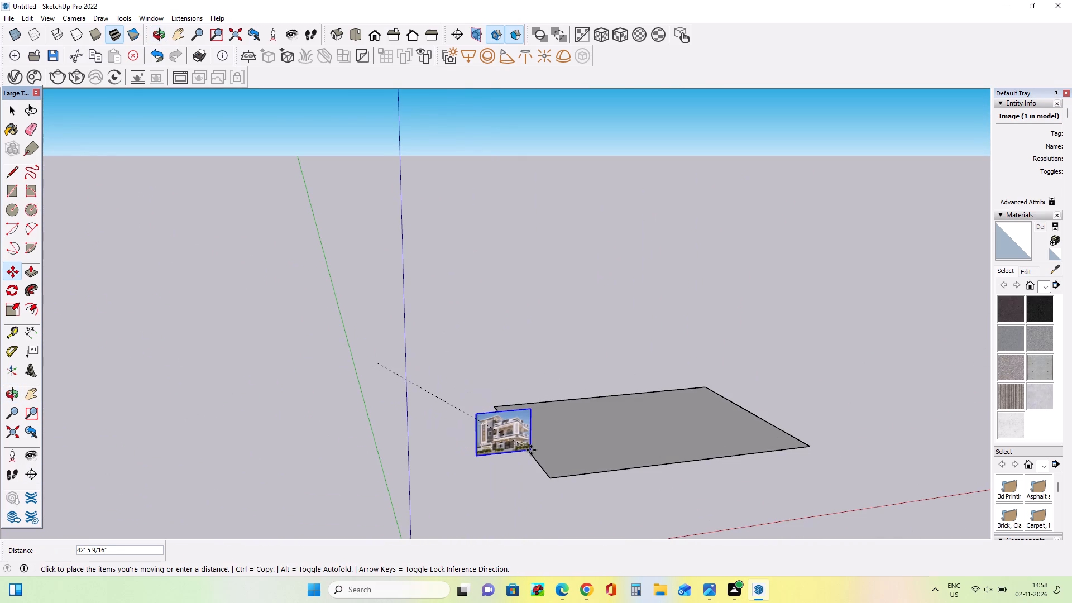
left_click(531, 450)
Move the villa image about 28' 11" so its lower corner meets the short edge of the ground rectangle.
middle_click_drag(485, 466, 221, 420)
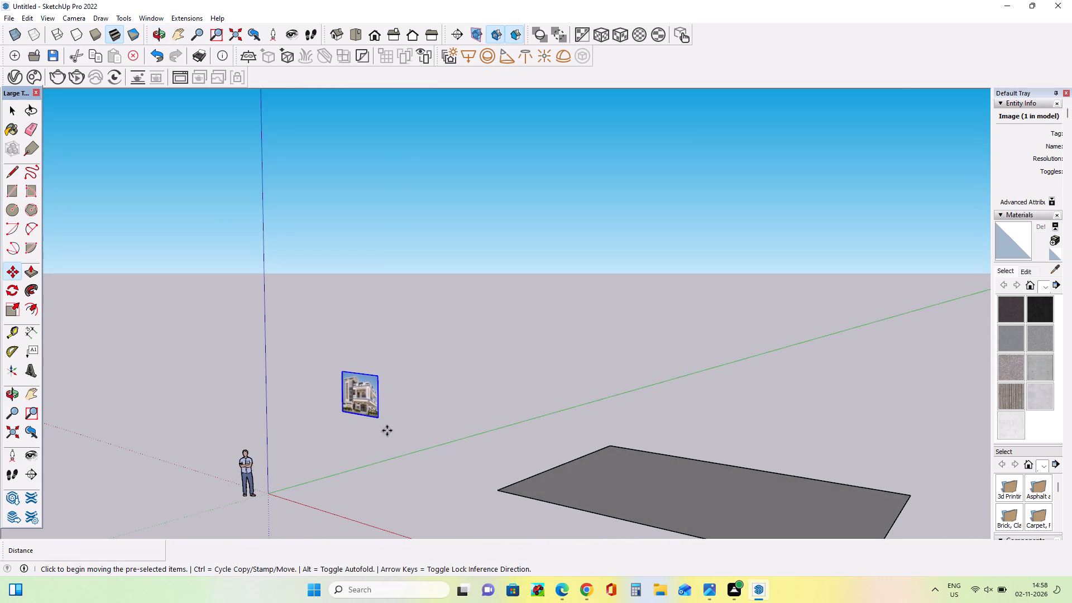
left_click(377, 422)
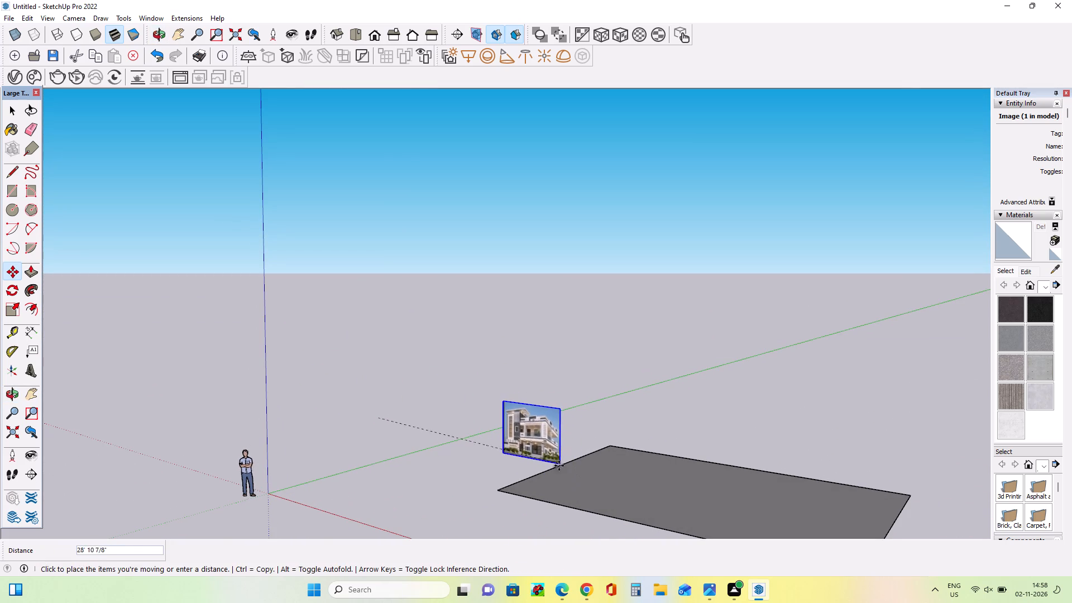
left_click(556, 468)
Move the villa image by its lower corner across the red axis toward the corner of the ground rectangle nearest the origin.
middle_click_drag(309, 439, 867, 501)
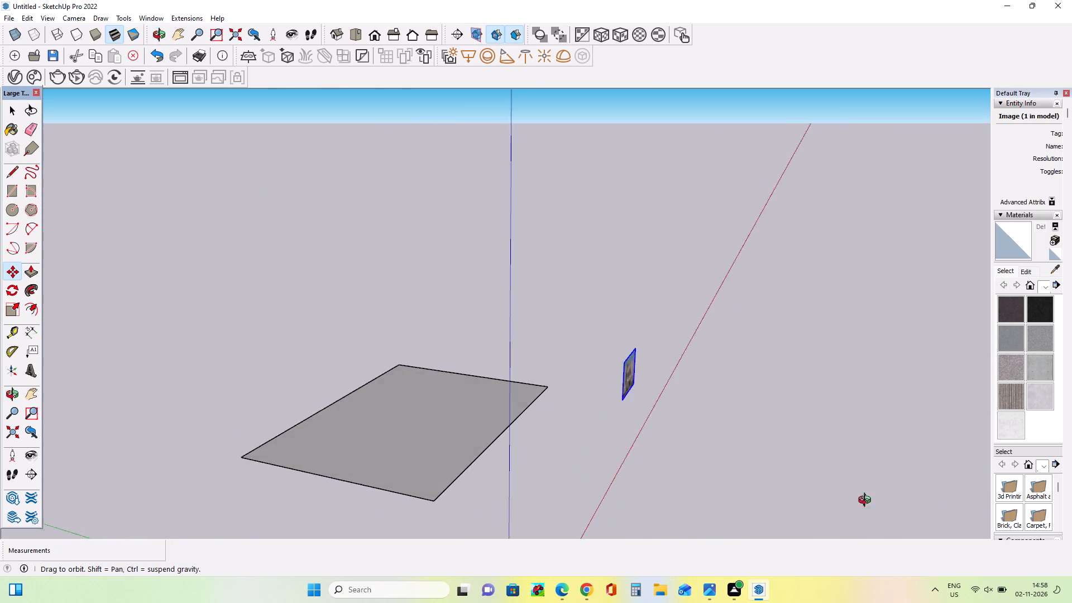
middle_click_drag(867, 501, 862, 501)
scroll(882, 504, "down", 3)
scroll(581, 458, "down", 1)
middle_click_drag(589, 458, 938, 446)
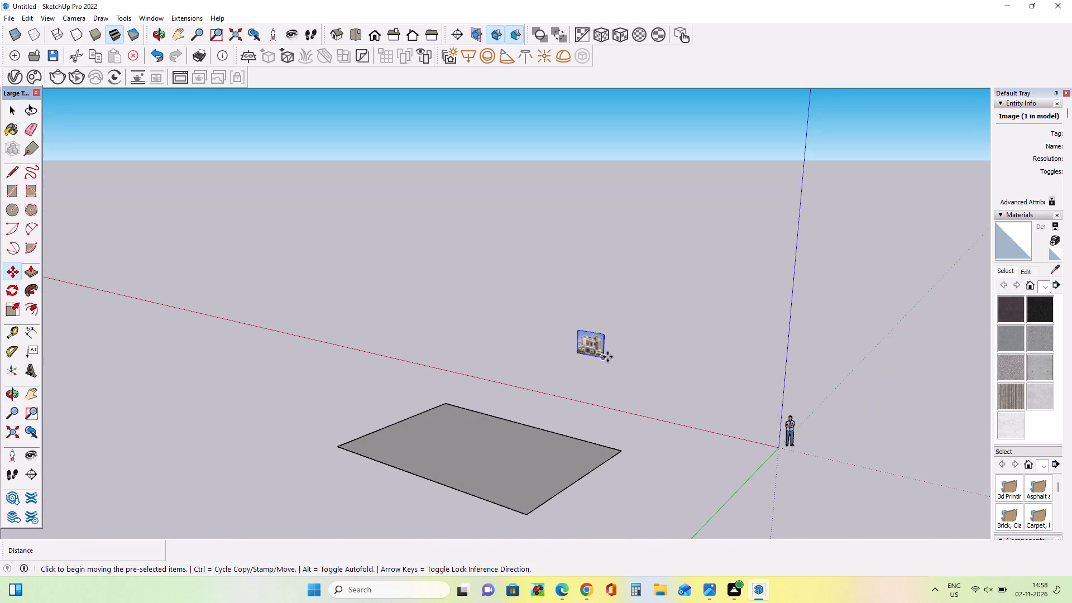
left_click(607, 357)
left_click(619, 492)
Move the villa image about 20' 8" so its lower corner snaps onto the ground rectangle's short edge.
middle_click_drag(447, 434, 681, 381)
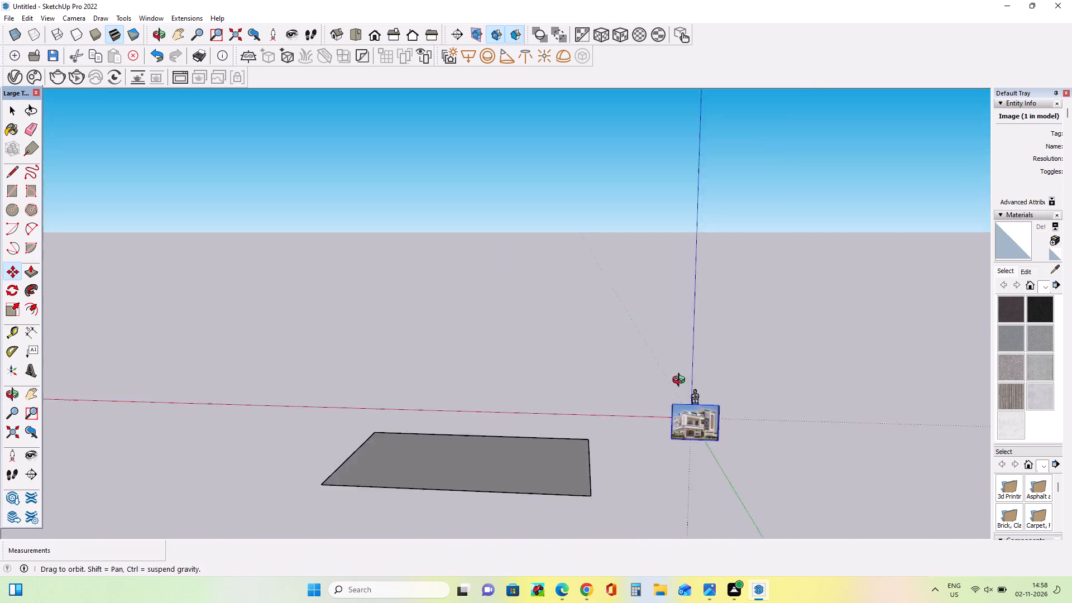
middle_click_drag(681, 381, 773, 440)
left_click(691, 409)
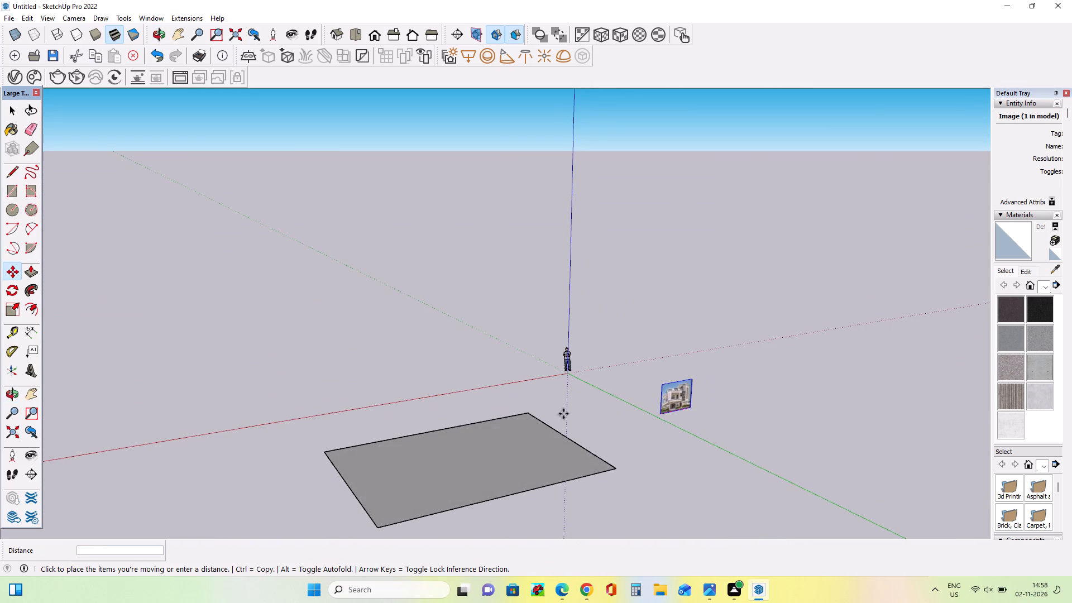
left_click(589, 447)
Scale the villa image up uniformly from its upper outer corner, by about 1.26 and again by about 4.74.
middle_click_drag(397, 425, 994, 404)
middle_click_drag(535, 356, 765, 412)
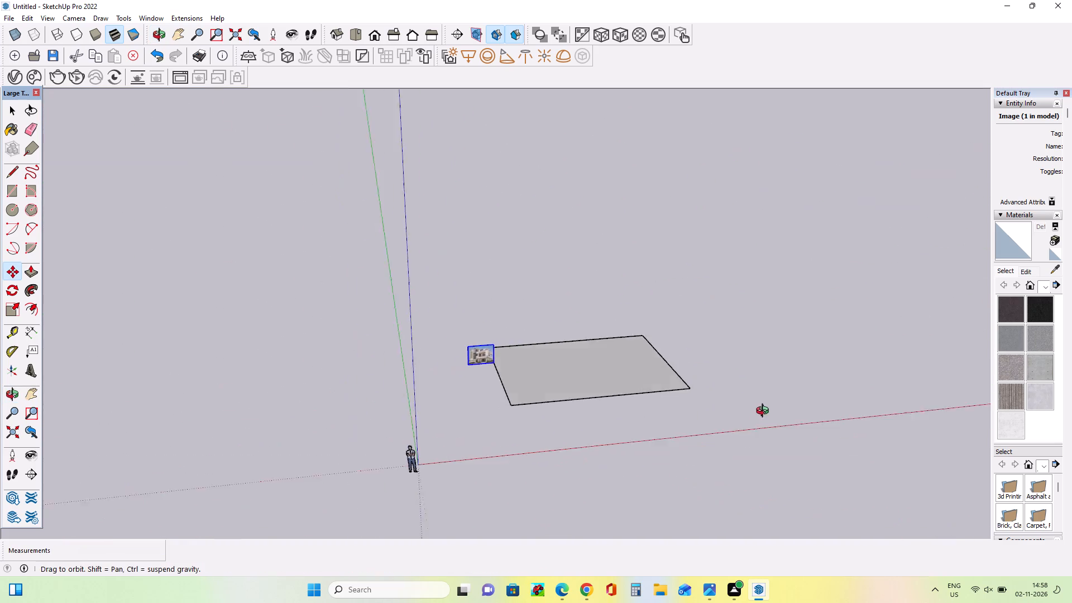
middle_click_drag(765, 412, 749, 398)
scroll(475, 333, "up", 8)
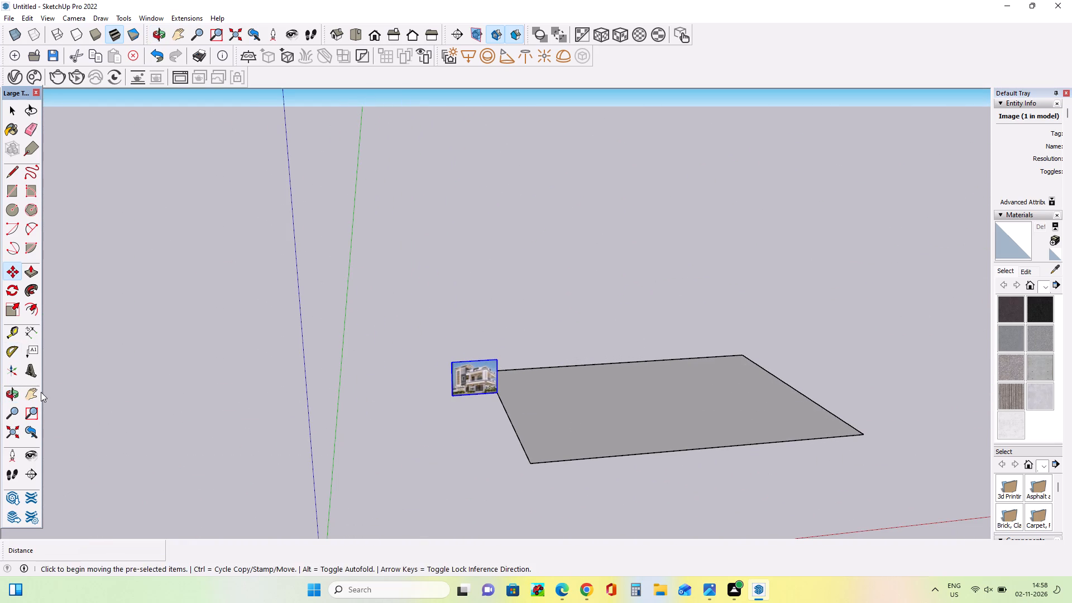
left_click(31, 393)
left_click_drag(448, 401, 248, 432)
middle_click_drag(807, 412, 777, 433)
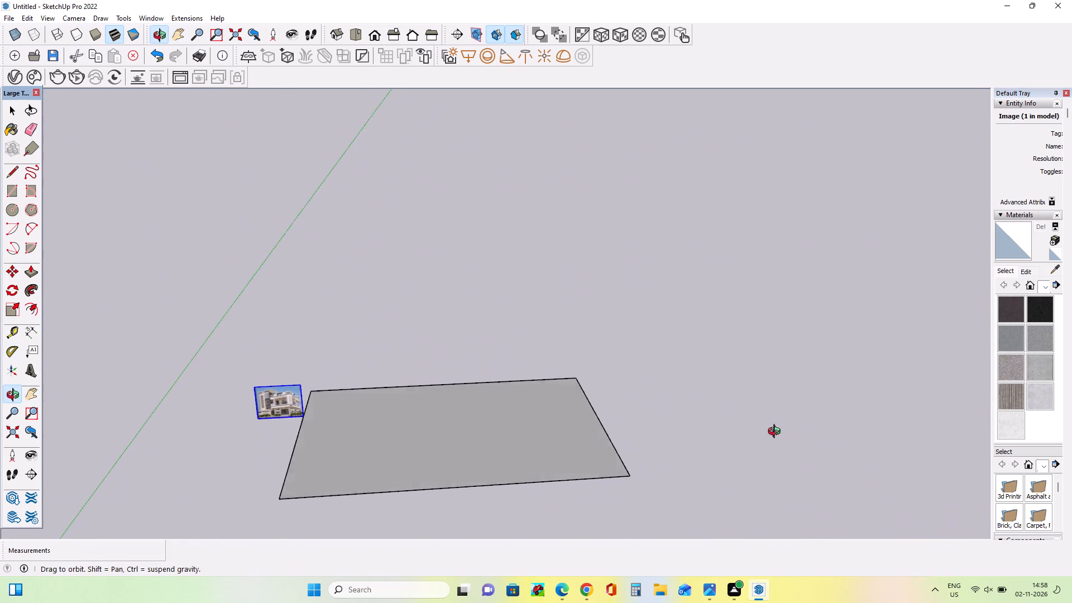
middle_click_drag(777, 433, 777, 430)
scroll(796, 430, "down", 3)
left_click_drag(397, 431, 472, 411)
scroll(476, 396, "up", 2)
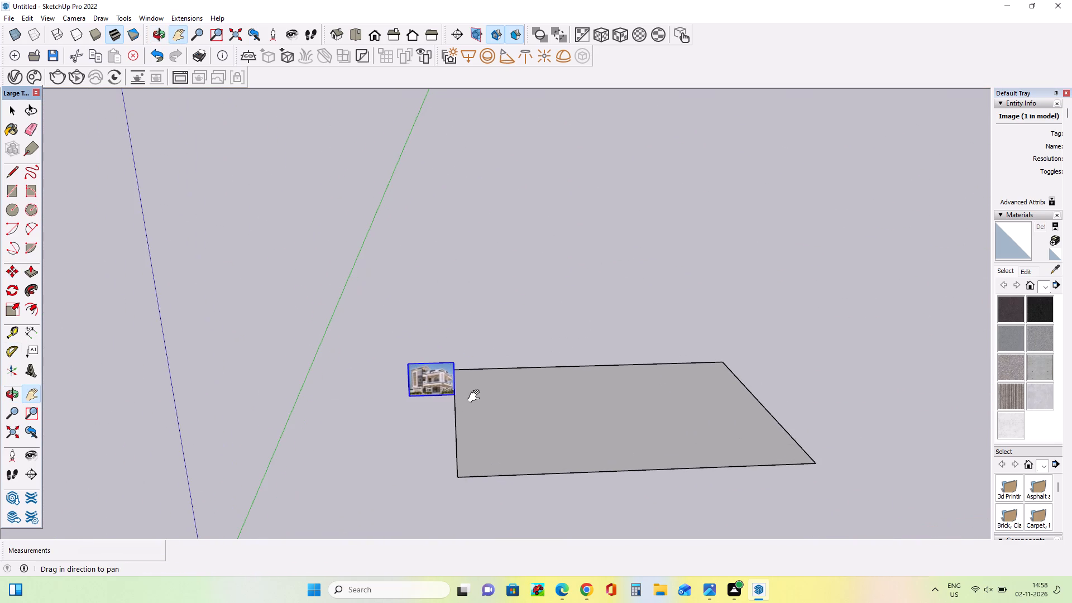
middle_click_drag(476, 396, 477, 404)
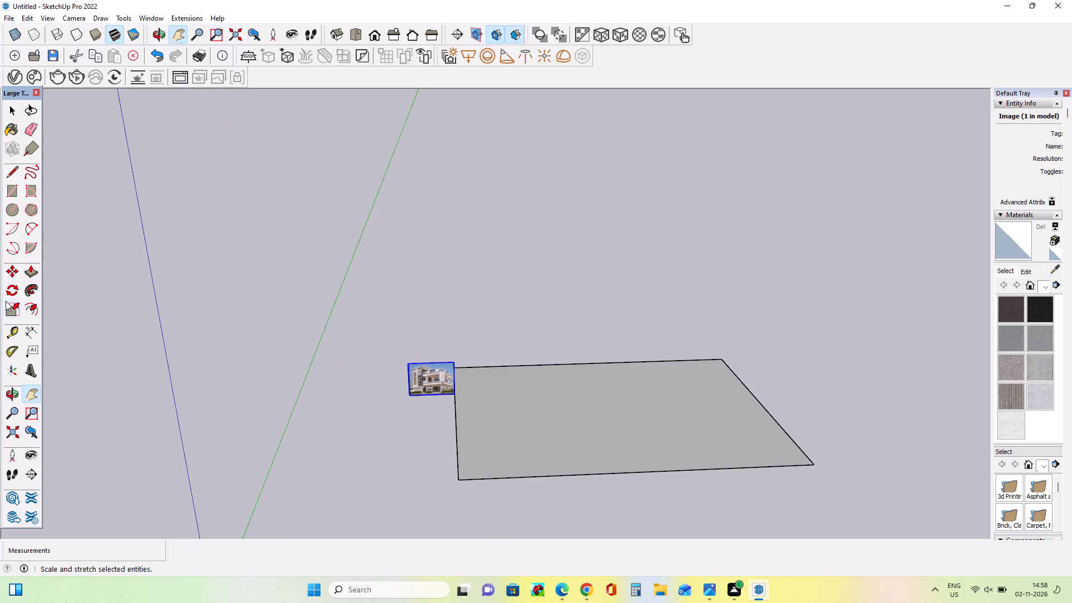
left_click(7, 304)
left_click_drag(403, 359, 395, 358)
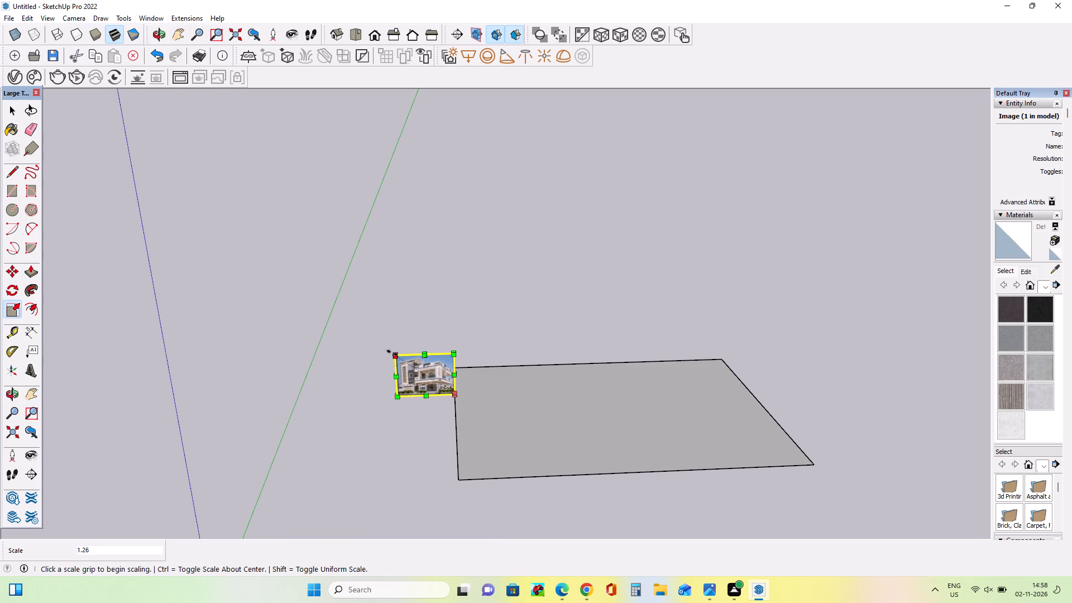
left_click_drag(394, 353, 47, 241)
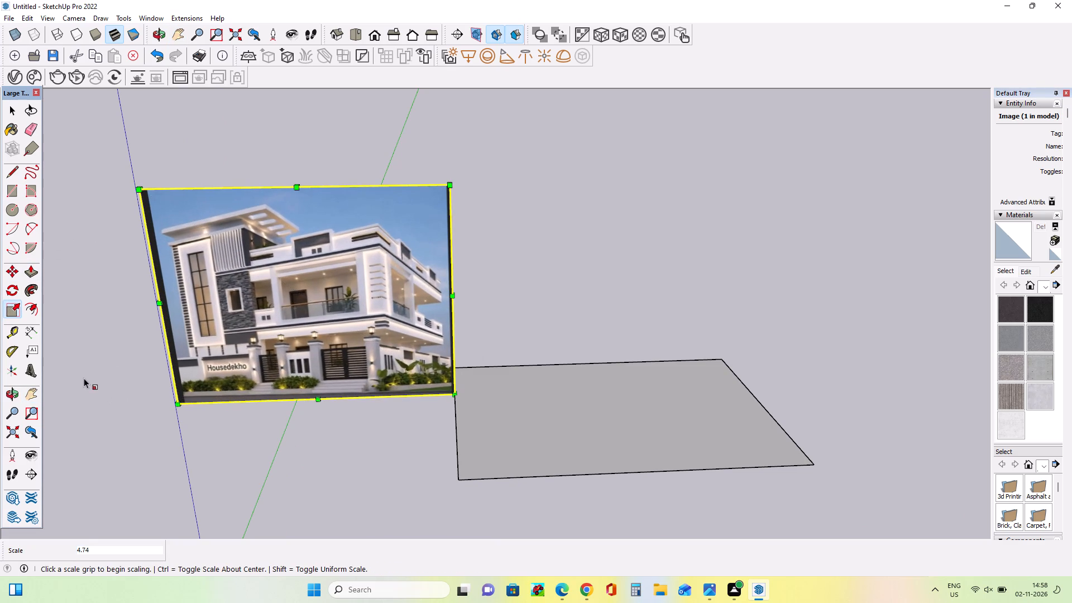
left_click(63, 389)
Examine the enlarged villa image beside the ground rectangle, including its gates, ground-floor frontage and balcony, to judge the footprint layout.
scroll(166, 376, "down", 5)
middle_click_drag(175, 379, 272, 382)
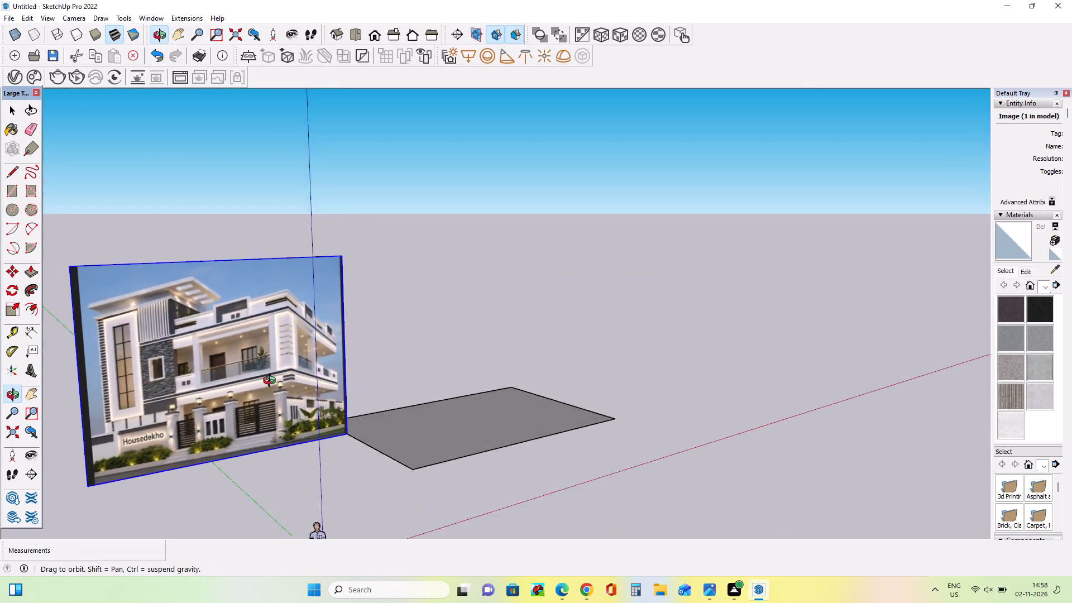
middle_click_drag(272, 382, 71, 416)
scroll(444, 338, "down", 3)
middle_click_drag(477, 430, 581, 389)
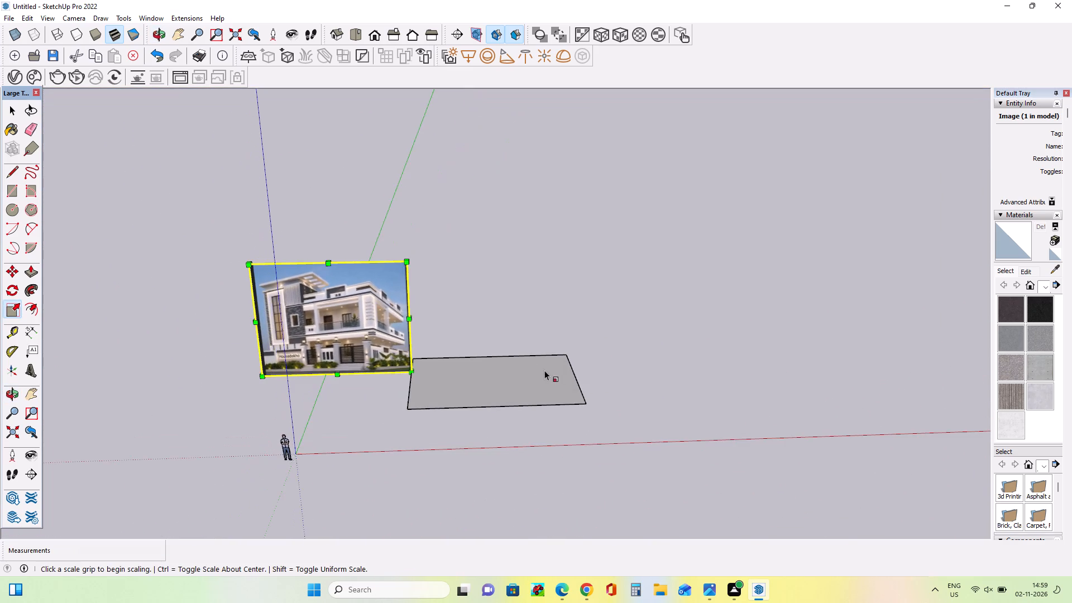
scroll(490, 340, "up", 3)
middle_click_drag(454, 370, 463, 346)
middle_click_drag(226, 329, 242, 353)
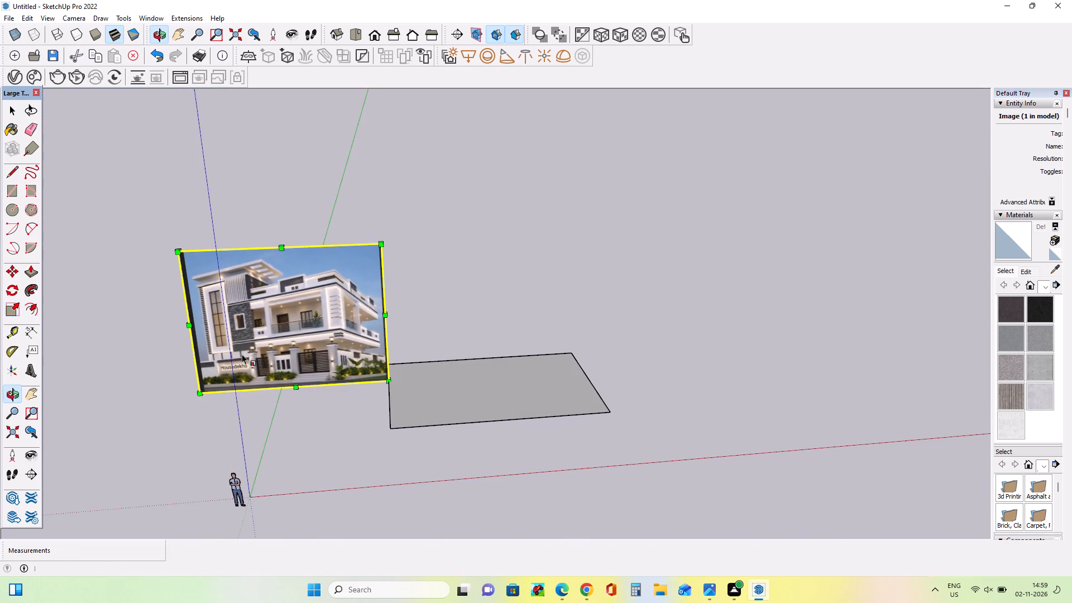
scroll(442, 371, "up", 3)
middle_click_drag(629, 429, 611, 442)
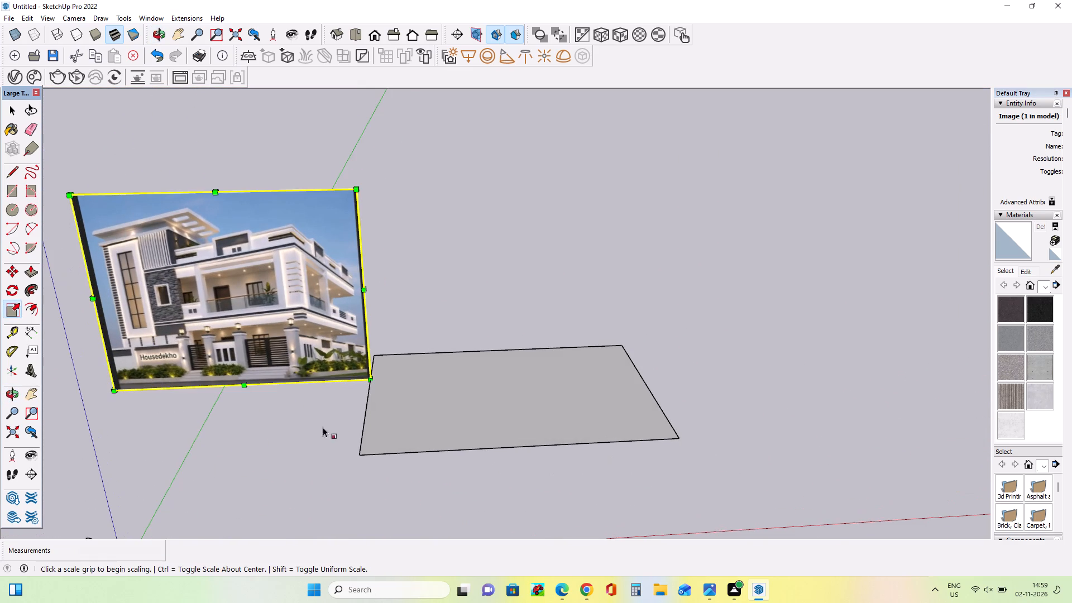
scroll(336, 362, "up", 3)
scroll(338, 363, "down", 3)
scroll(338, 364, "up", 1)
scroll(343, 372, "down", 2)
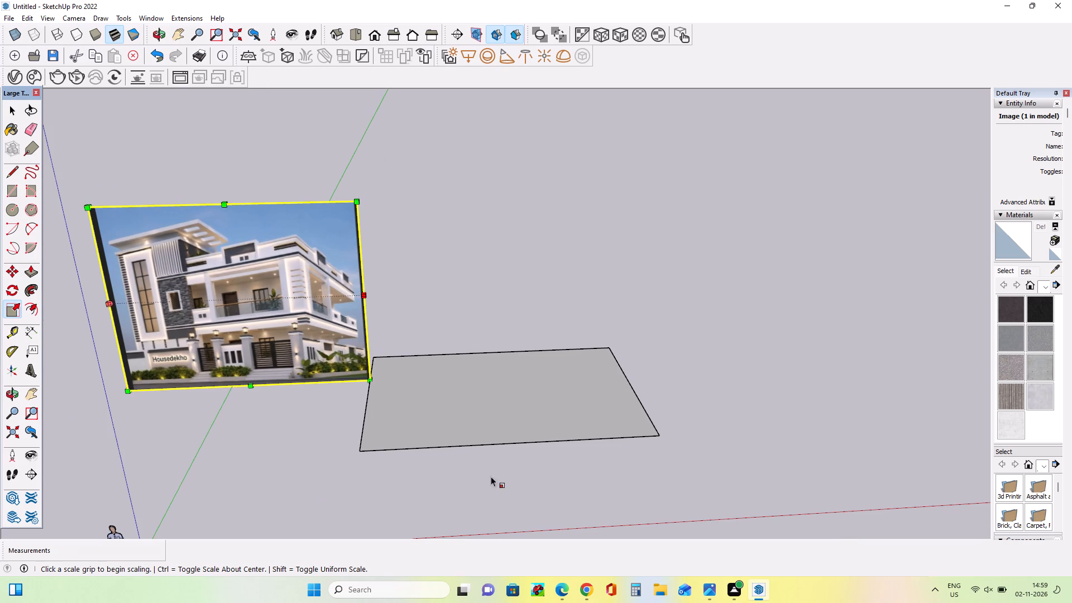
middle_click_drag(219, 345, 250, 314)
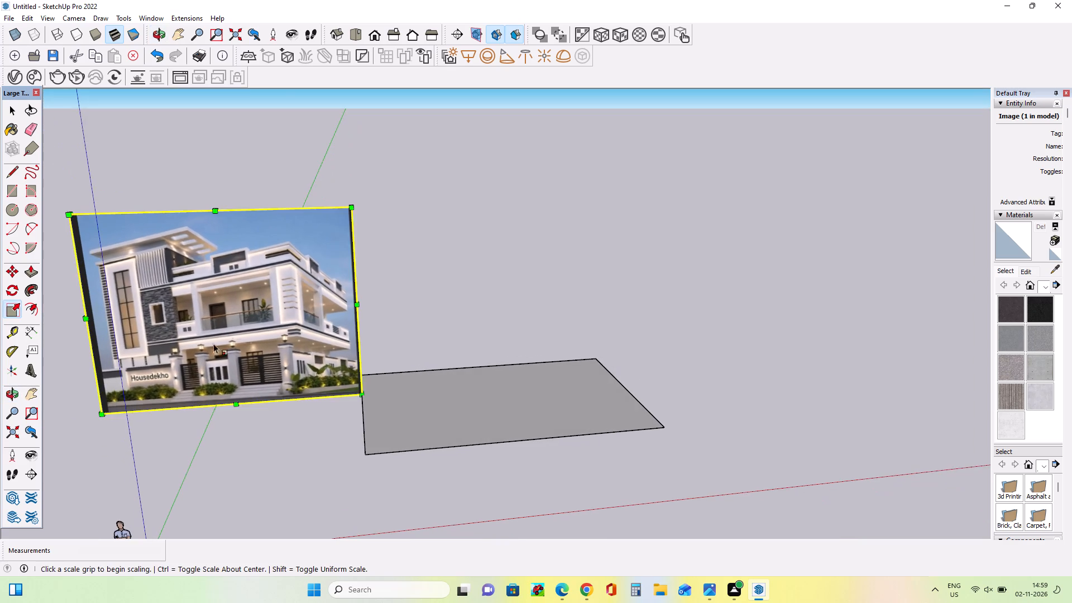
scroll(208, 346, "up", 3)
middle_click_drag(387, 379, 341, 365)
scroll(246, 366, "up", 8)
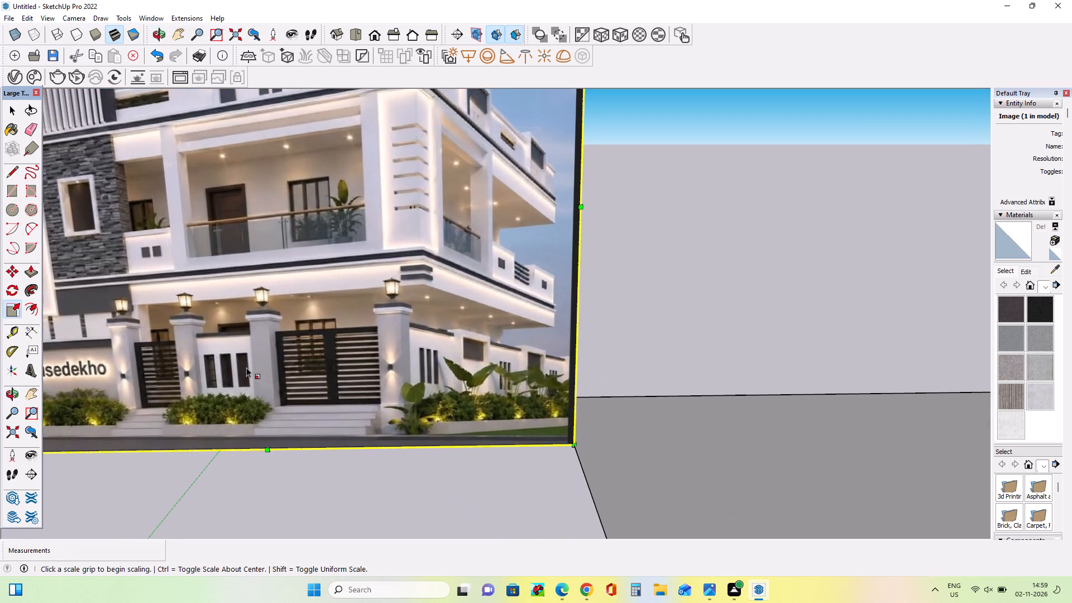
scroll(223, 371, "down", 12)
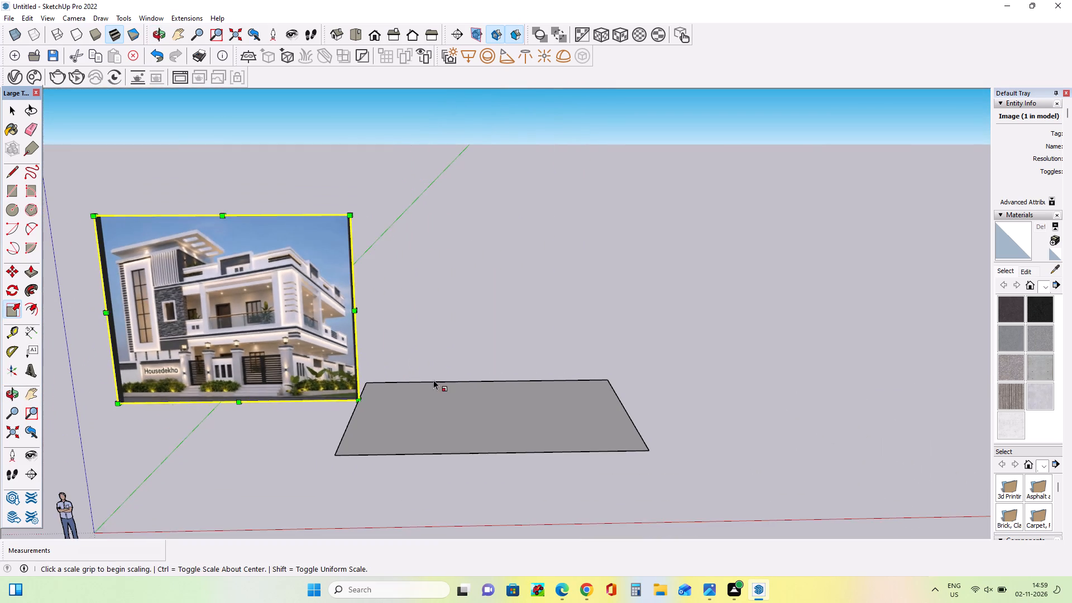
middle_click_drag(434, 399, 435, 416)
scroll(246, 368, "up", 4)
scroll(246, 368, "down", 5)
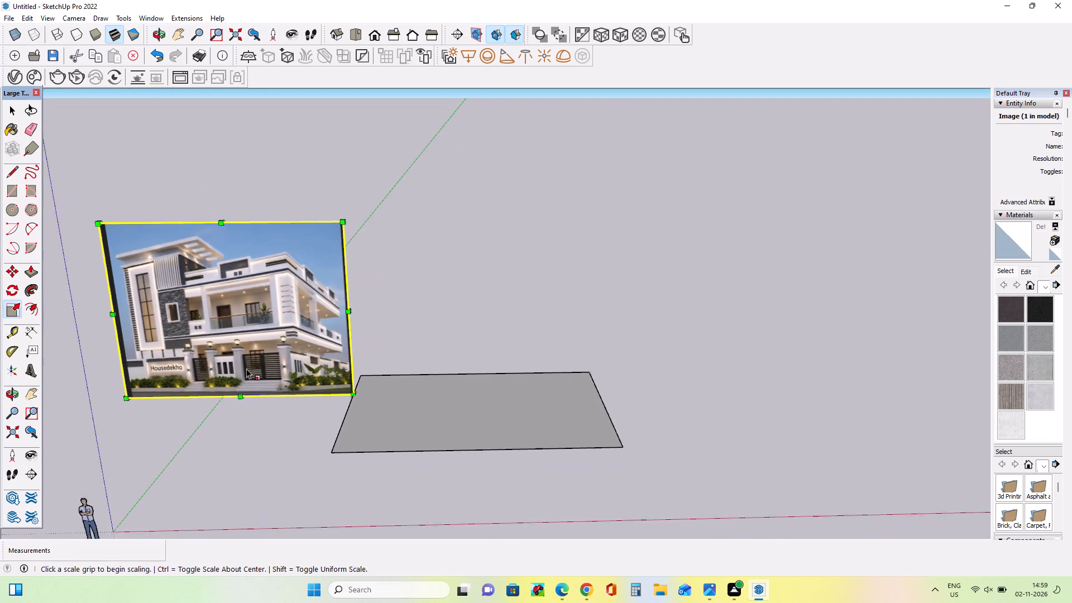
scroll(246, 368, "down", 1)
scroll(246, 368, "up", 3)
middle_click_drag(253, 371, 256, 380)
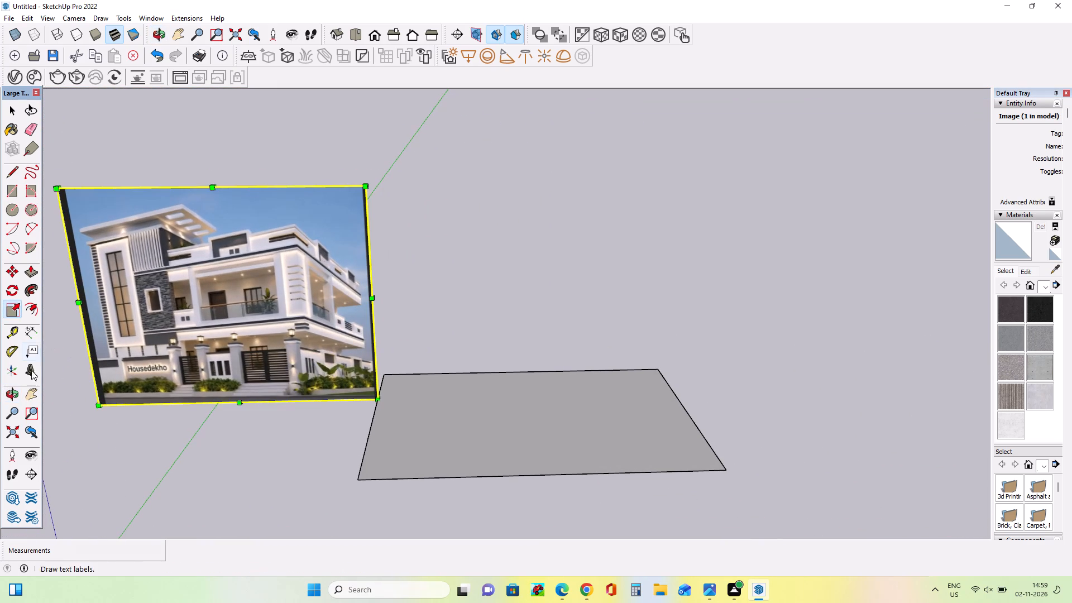
left_click(32, 395)
left_click_drag(223, 353, 197, 360)
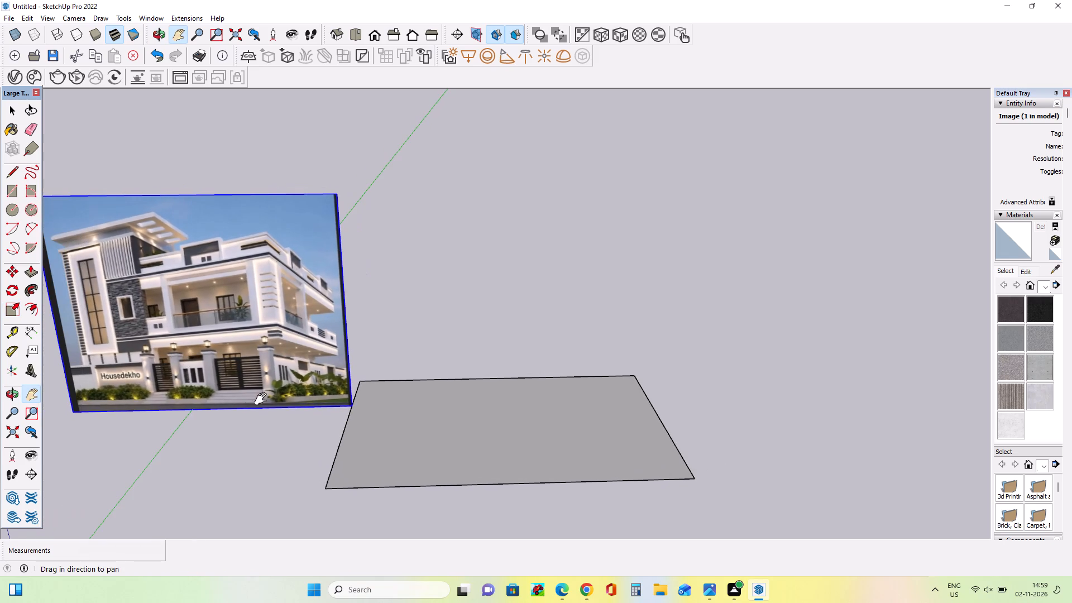
middle_click_drag(263, 399, 274, 370)
scroll(274, 370, "down", 3)
middle_click_drag(363, 401, 365, 421)
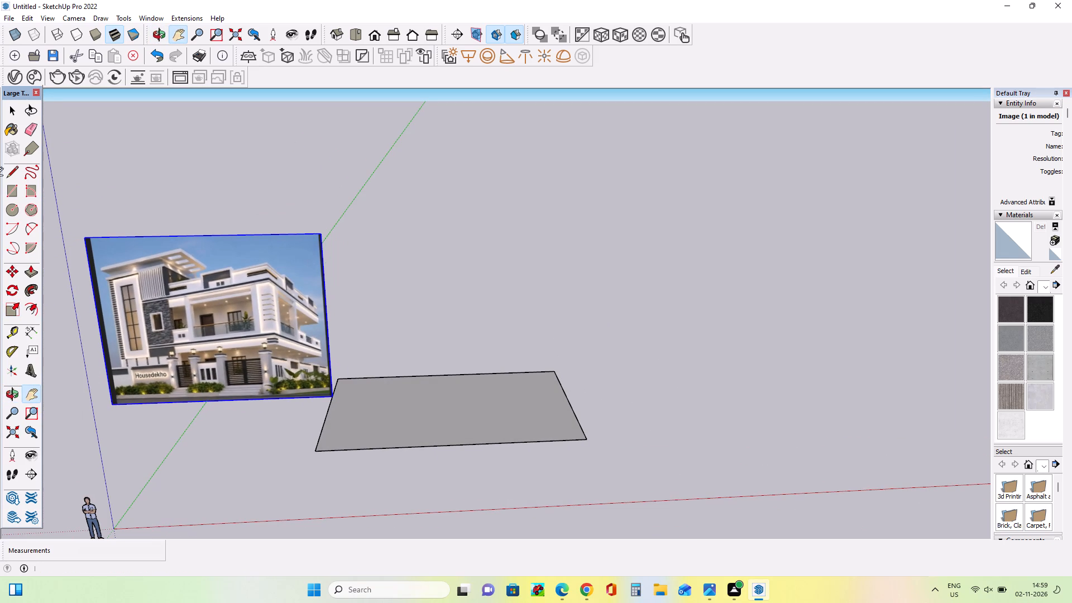
Draw an inner rectangle about 22' deep from the ground rectangle's far long edge to the short edge beside the image.
left_click(11, 193)
middle_click_drag(531, 383, 529, 403)
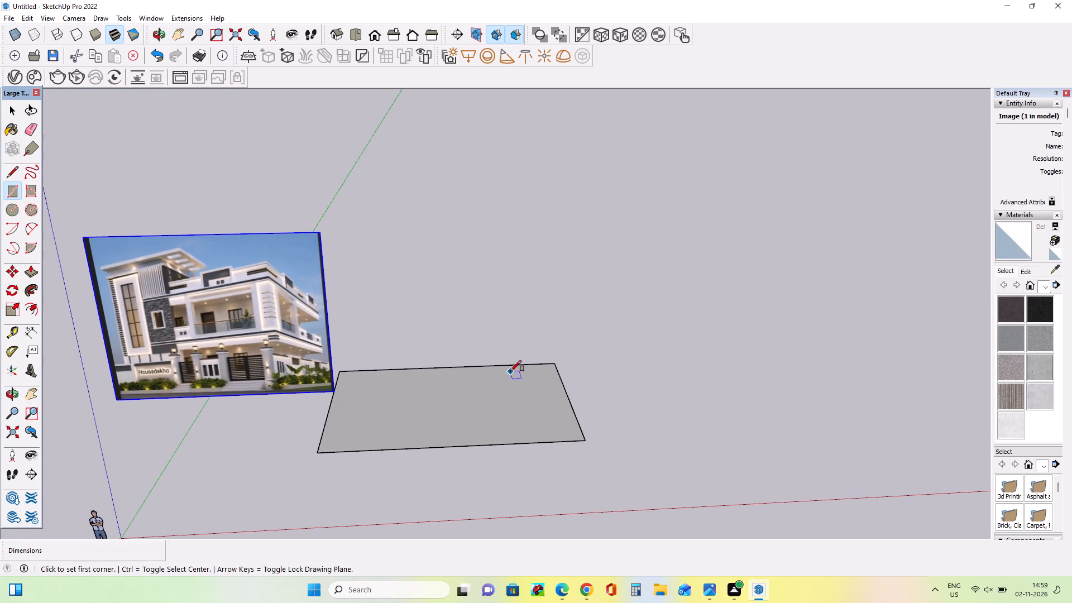
left_click(519, 366)
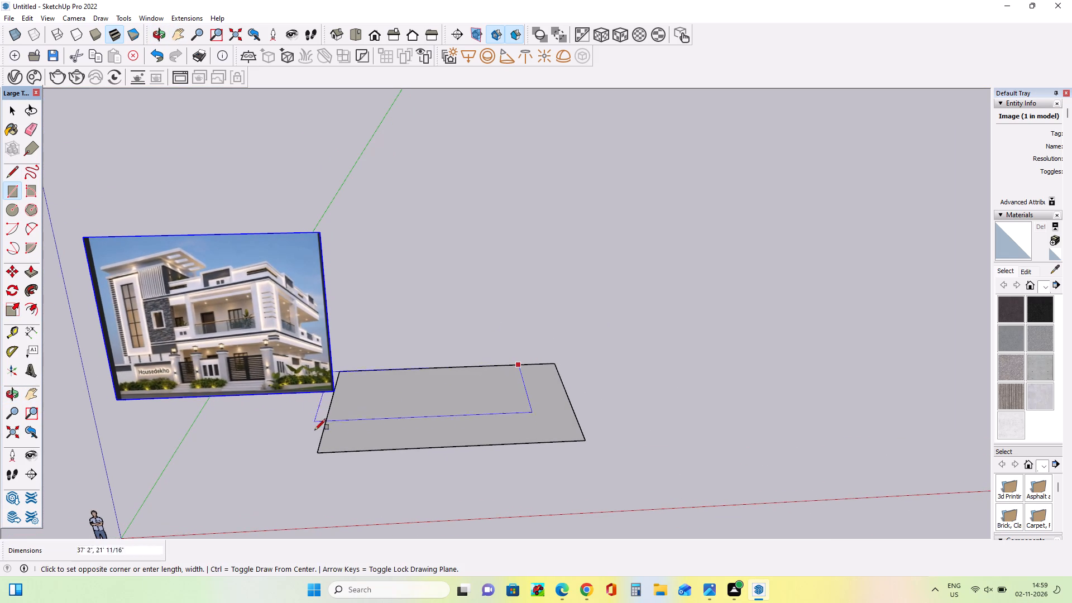
left_click(325, 429)
Draw a rectangle about 22' 5" deep from the inner footprint's near corner to the ground's far long edge, short of the image-side edge.
middle_click_drag(481, 445, 481, 471)
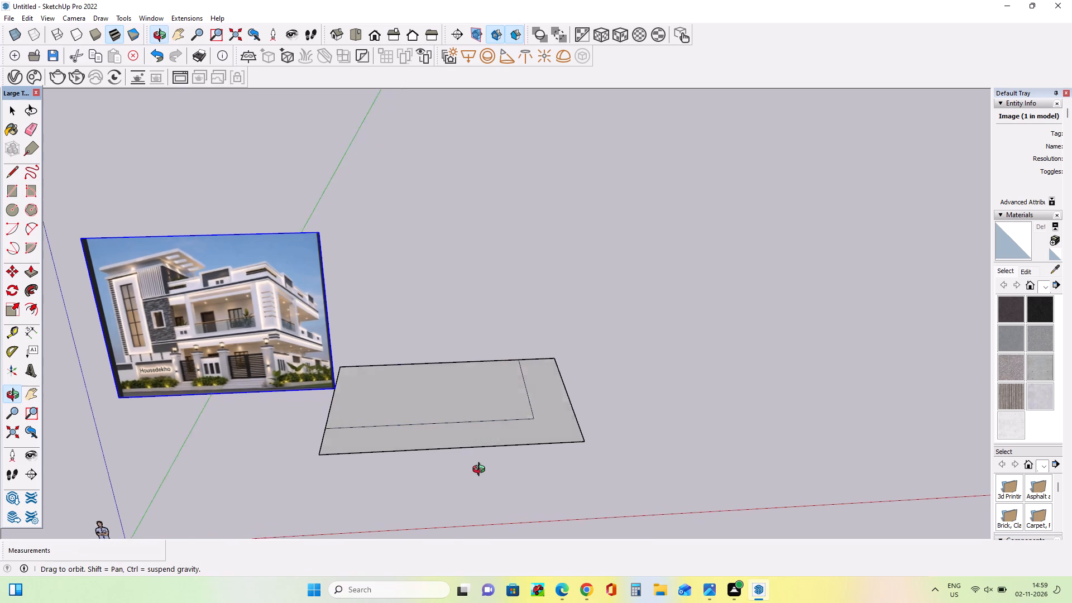
middle_click_drag(481, 471, 477, 486)
scroll(363, 476, "up", 3)
middle_click_drag(363, 476, 391, 424)
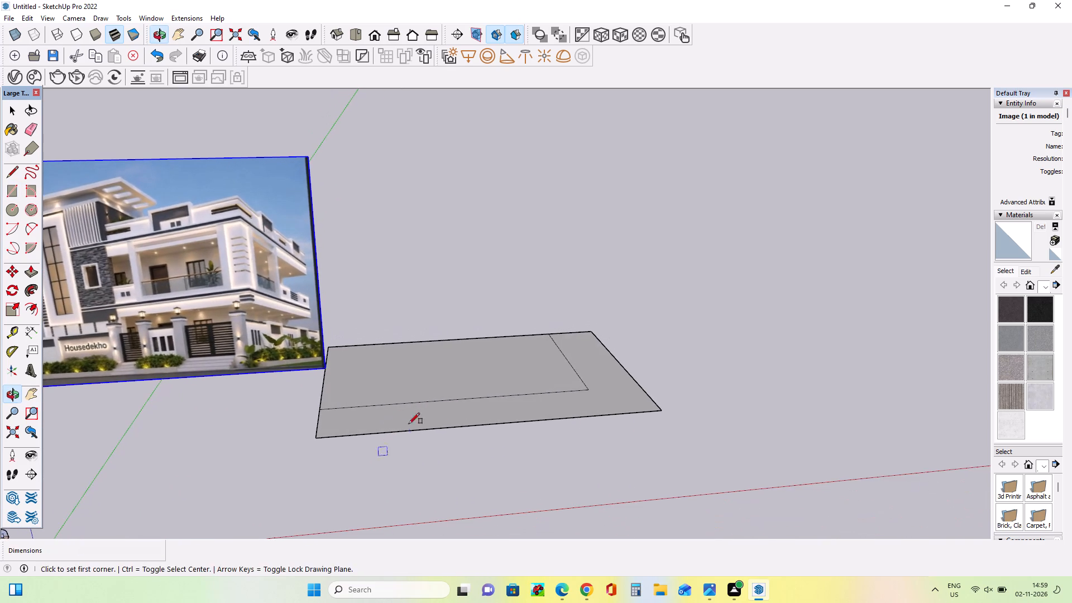
middle_click_drag(620, 443, 621, 462)
scroll(620, 464, "down", 1)
middle_click_drag(569, 449, 569, 435)
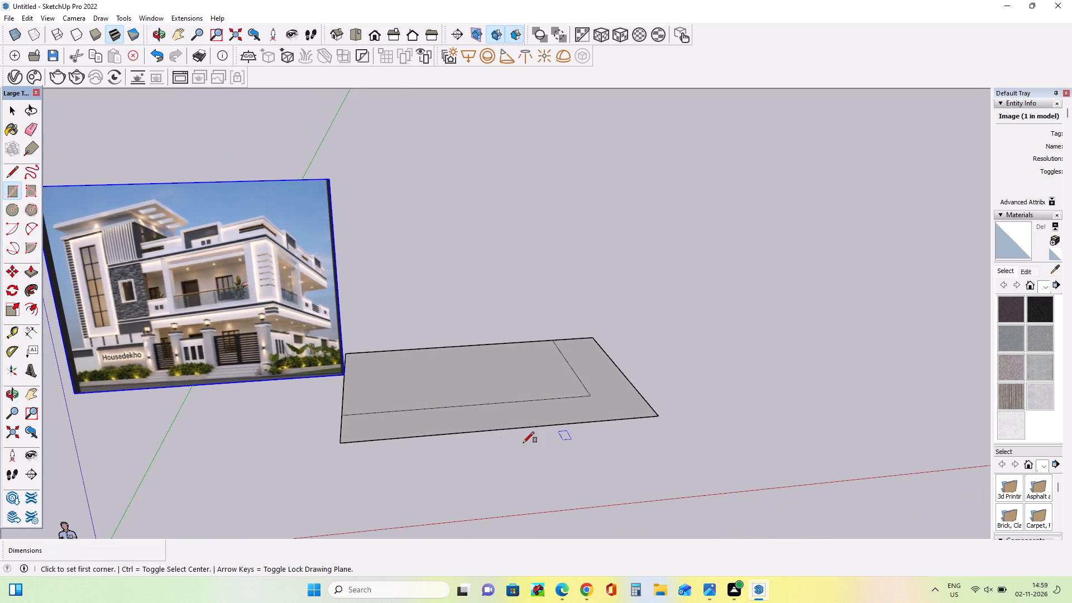
middle_click_drag(572, 449, 572, 461)
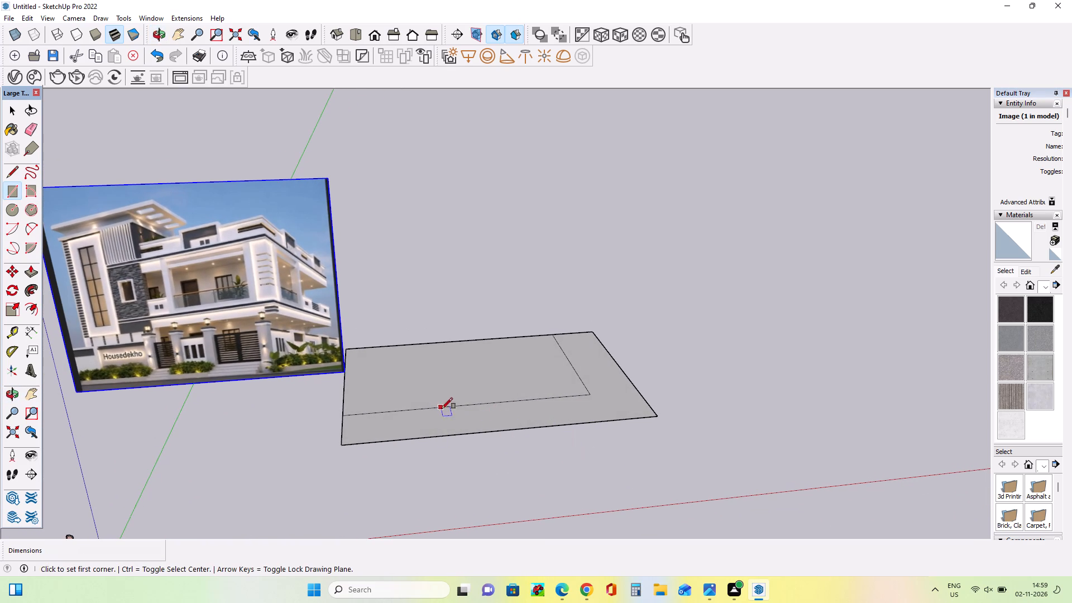
left_click(588, 393)
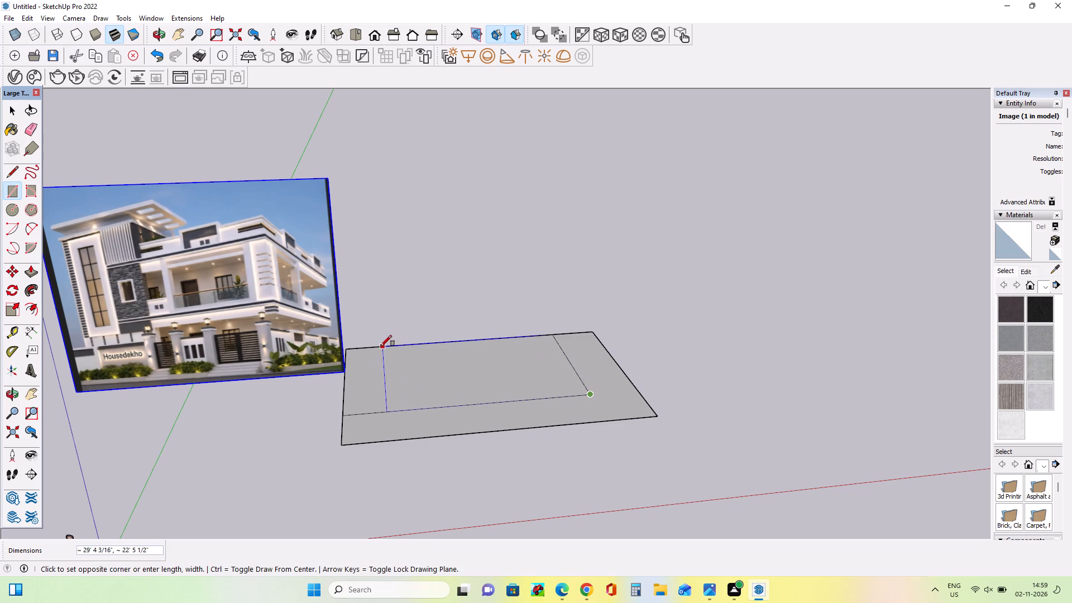
left_click(377, 346)
Move the villa image about 32' 6" away from the ground rectangle's short edge.
middle_click_drag(454, 408, 452, 434)
scroll(452, 434, "down", 4)
middle_click_drag(451, 433, 449, 415)
middle_click(449, 416)
scroll(449, 417, "down", 1)
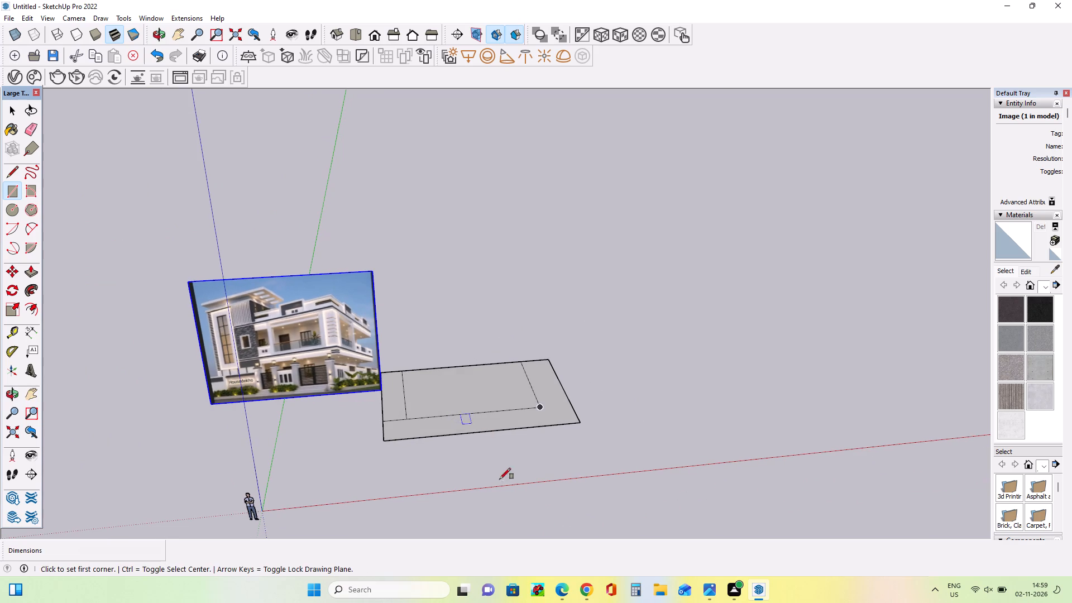
left_click(11, 276)
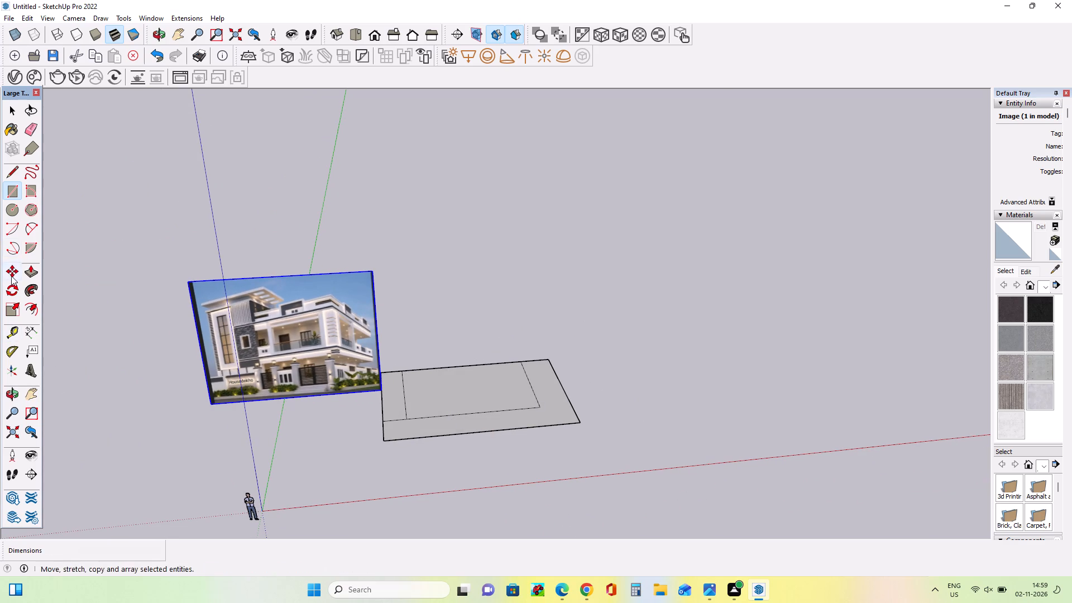
left_click(382, 389)
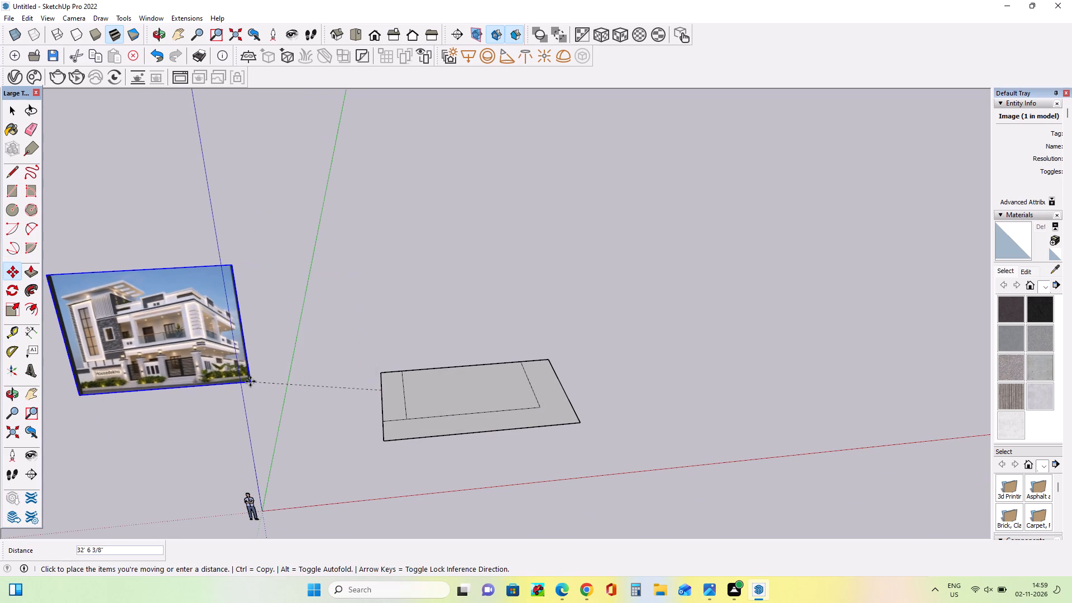
left_click(250, 381)
Extend the ground towards the image with a rectangle drawn off its full short edge, about 30' deep.
middle_click_drag(352, 374, 442, 328)
scroll(442, 328, "down", 3)
scroll(588, 345, "down", 5)
middle_click_drag(582, 358, 536, 406)
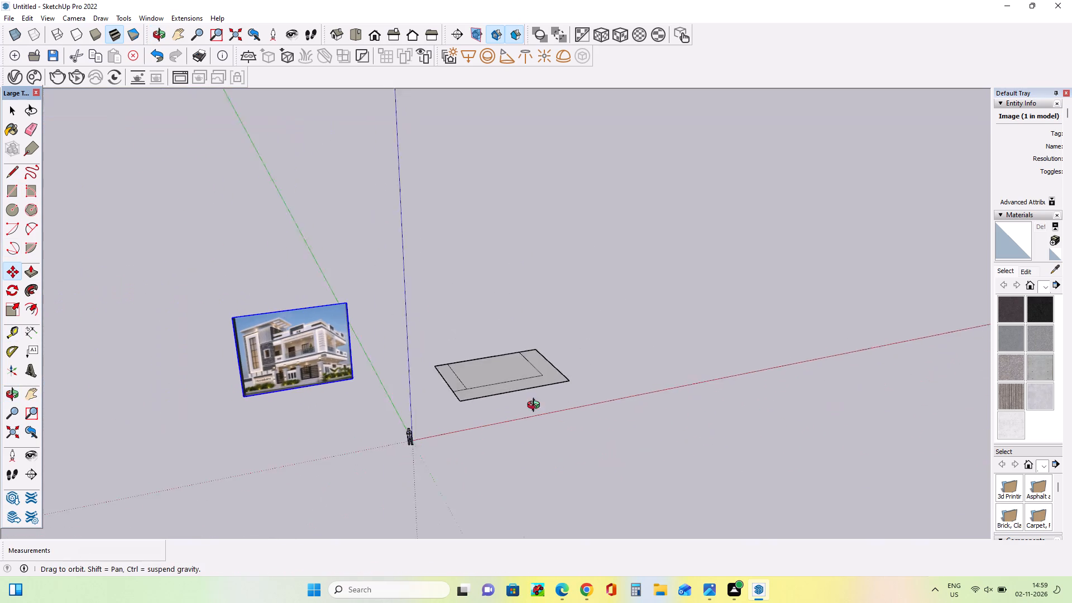
middle_click_drag(536, 406, 516, 422)
scroll(435, 382, "up", 18)
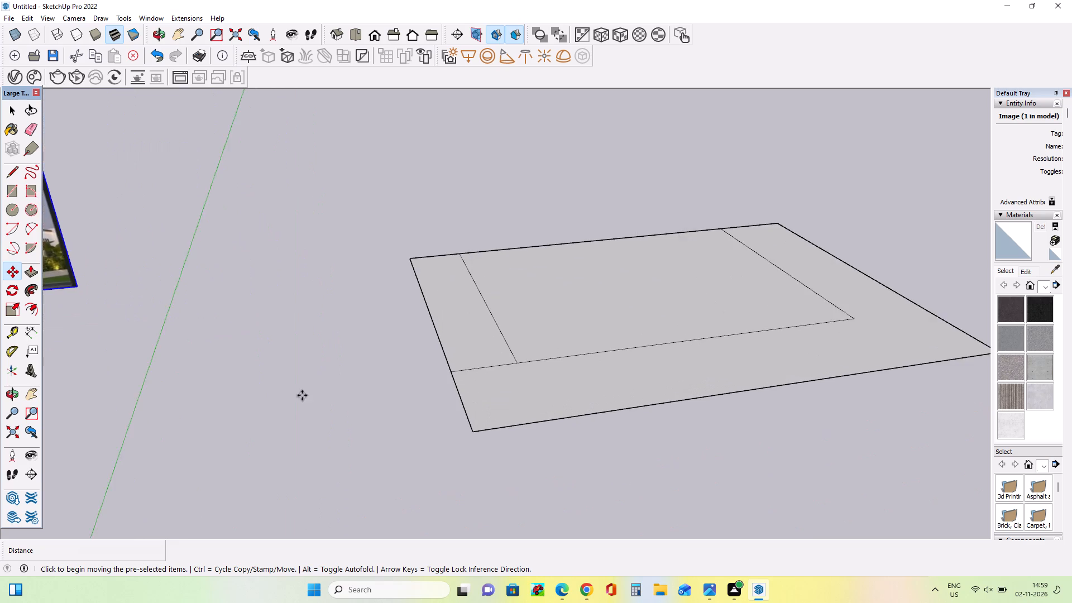
scroll(295, 399, "down", 5)
scroll(294, 399, "up", 1)
scroll(294, 399, "down", 2)
middle_click_drag(466, 413, 466, 441)
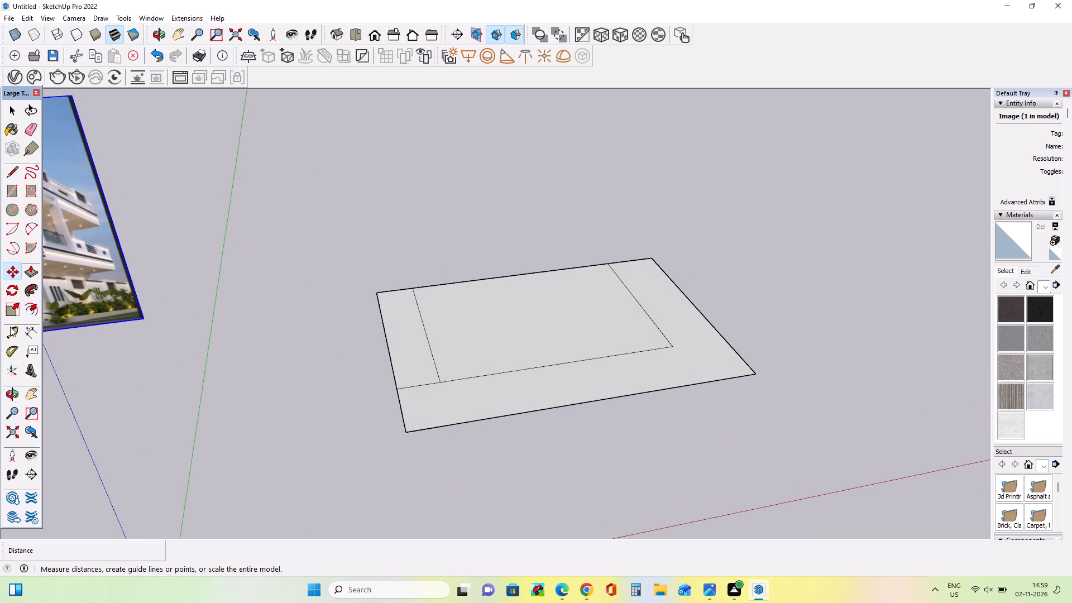
left_click(12, 194)
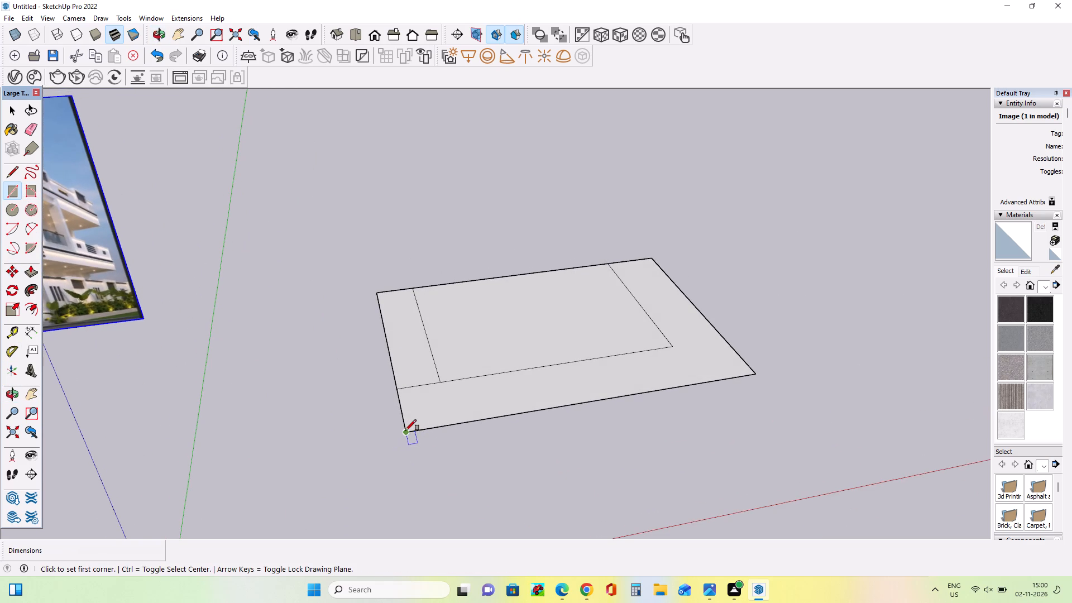
left_click(405, 430)
left_click(374, 290)
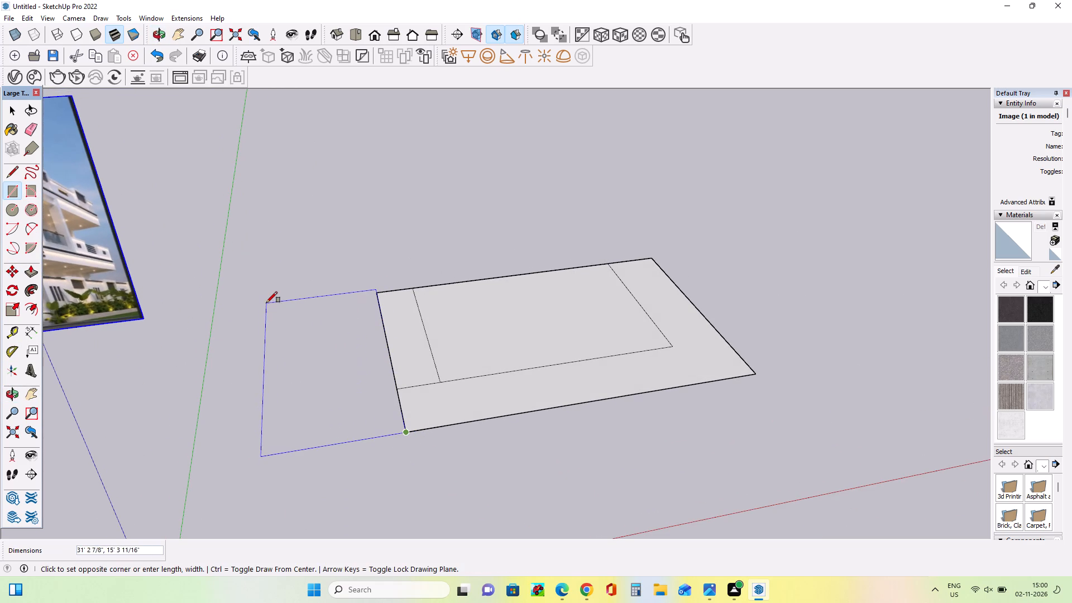
left_click(375, 293)
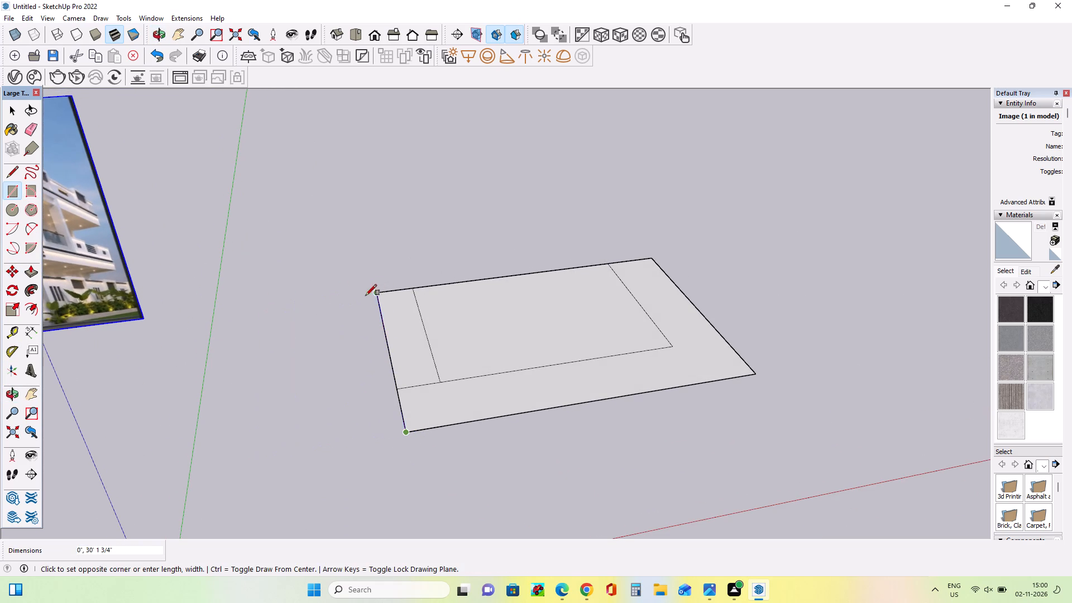
left_click(284, 307)
Draw a rectangle about 22' 5" deep from the inner footprint's image-side corner to the ground extension's far outer corner.
middle_click_drag(381, 363, 381, 395)
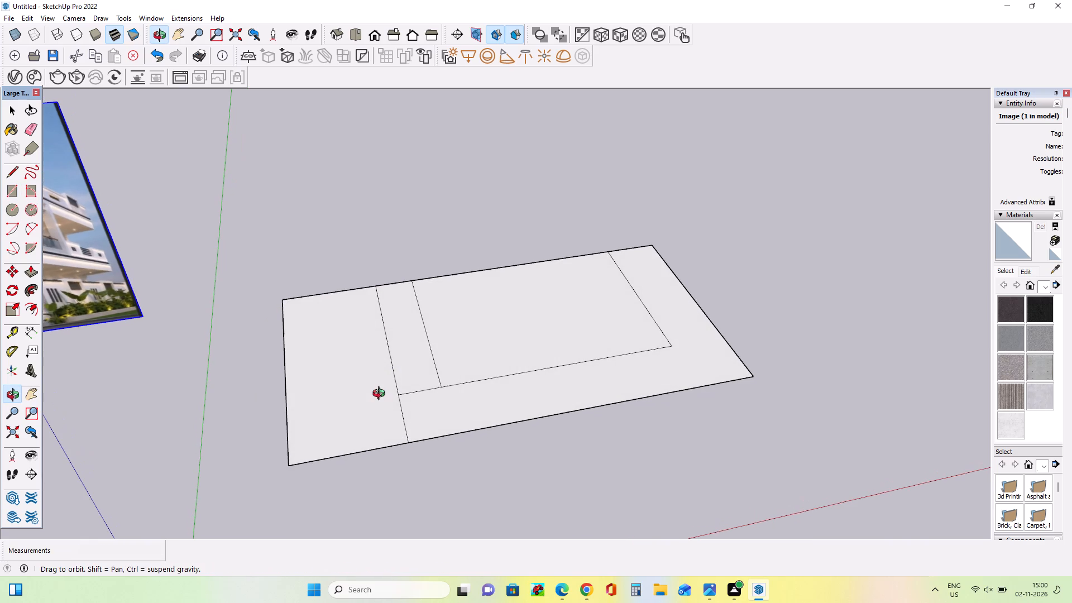
middle_click_drag(381, 395, 381, 391)
left_click(17, 192)
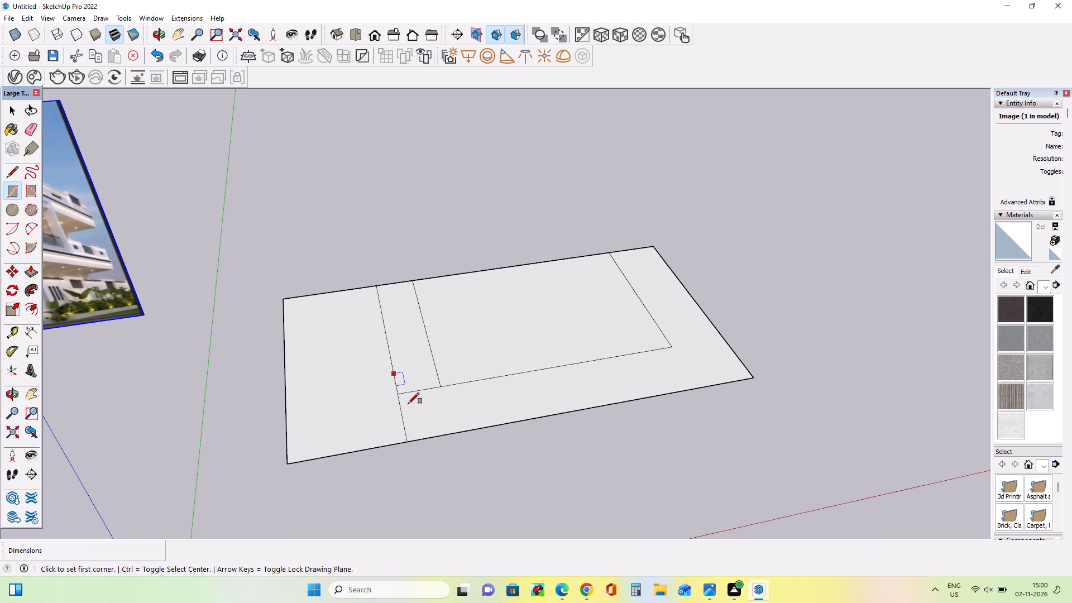
left_click(395, 390)
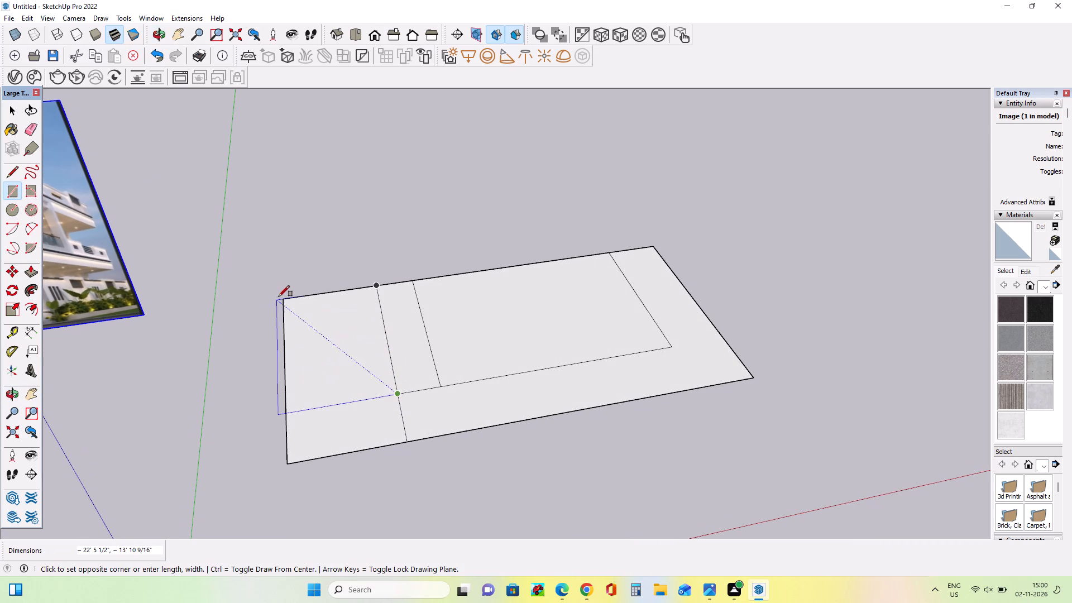
left_click(283, 297)
Erase the old short-edge segment that divides the inner footprint from its new extension, leaving the segment in the front strip.
middle_click_drag(399, 368, 413, 396)
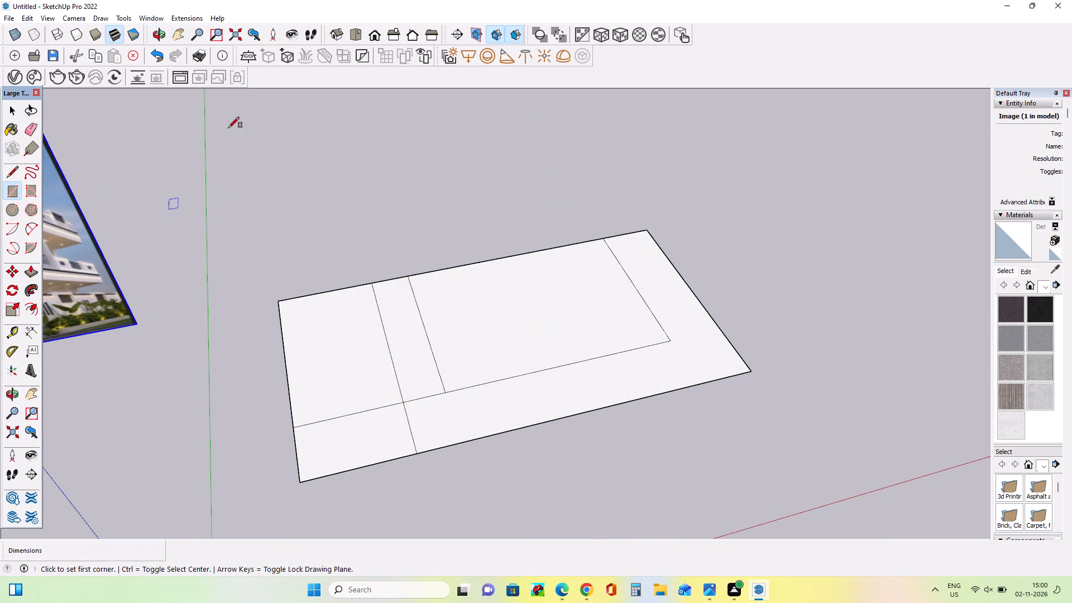
left_click(28, 127)
left_click_drag(380, 329, 390, 329)
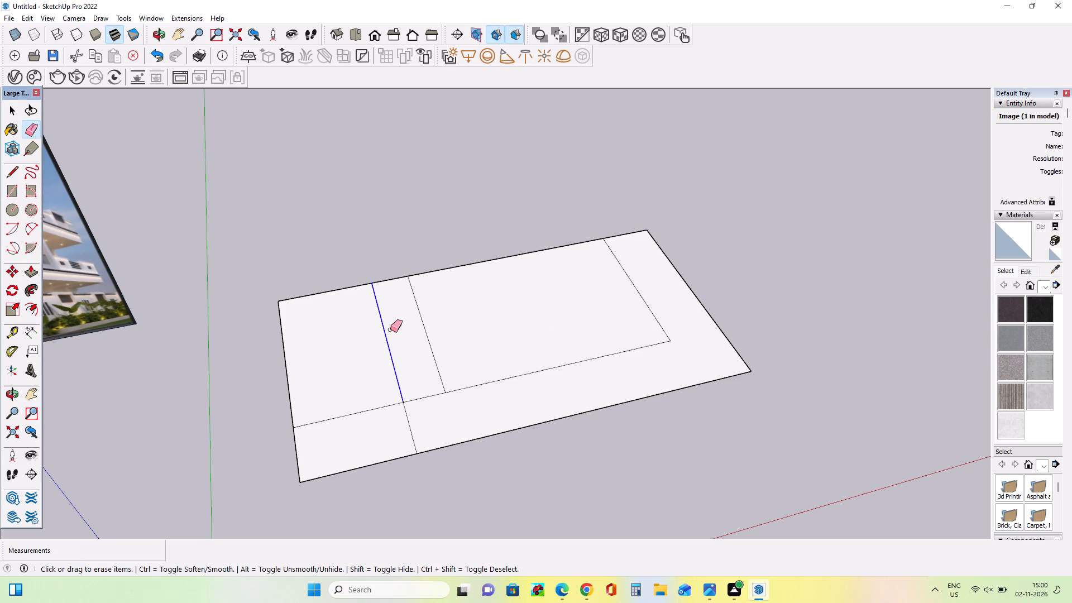
left_click_drag(390, 329, 391, 329)
Extrude the inner footprint section nearest the image upward about 33' 8" as the tower block.
middle_click_drag(362, 364, 357, 341)
scroll(343, 321, "down", 3)
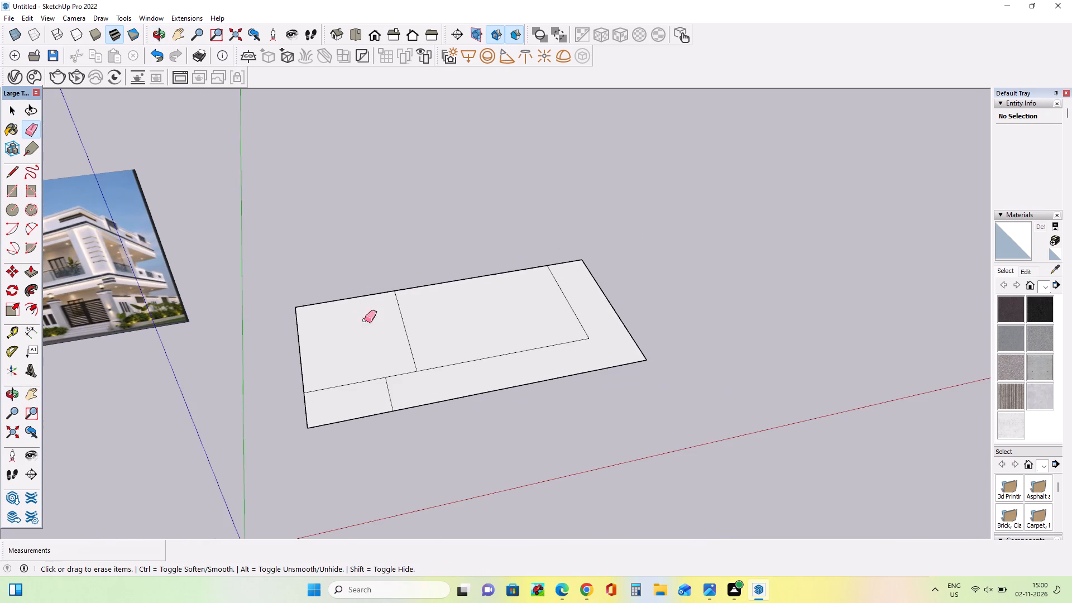
middle_click_drag(370, 332, 375, 343)
middle_click_drag(659, 408, 657, 419)
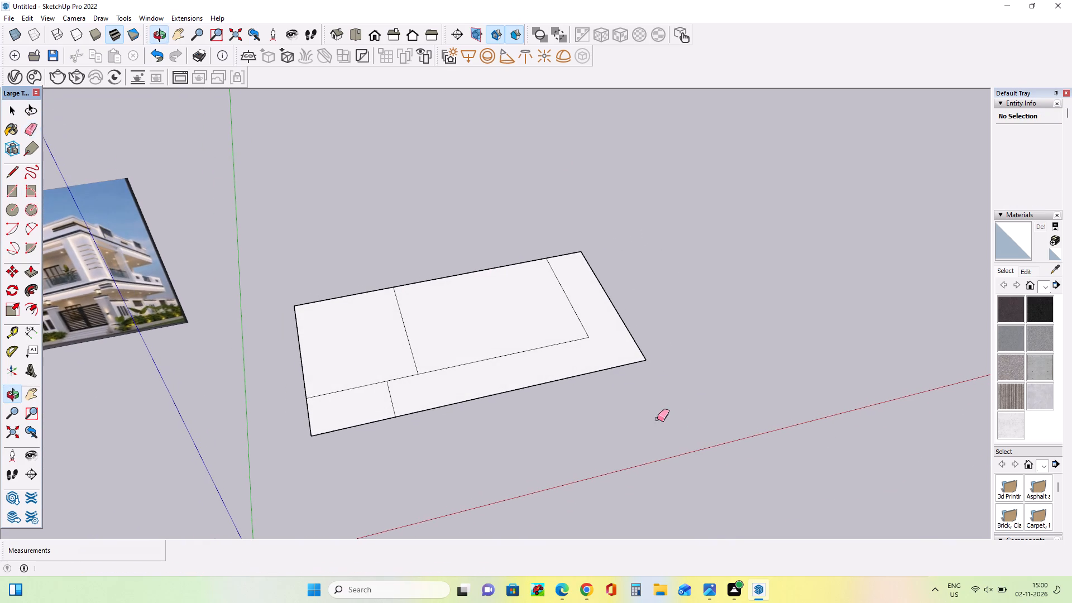
middle_click_drag(463, 378, 472, 382)
scroll(523, 364, "down", 3)
middle_click_drag(600, 428, 526, 365)
scroll(376, 348, "up", 4)
middle_click_drag(486, 371, 496, 394)
middle_click_drag(584, 394, 591, 409)
scroll(591, 409, "down", 3)
left_click(30, 274)
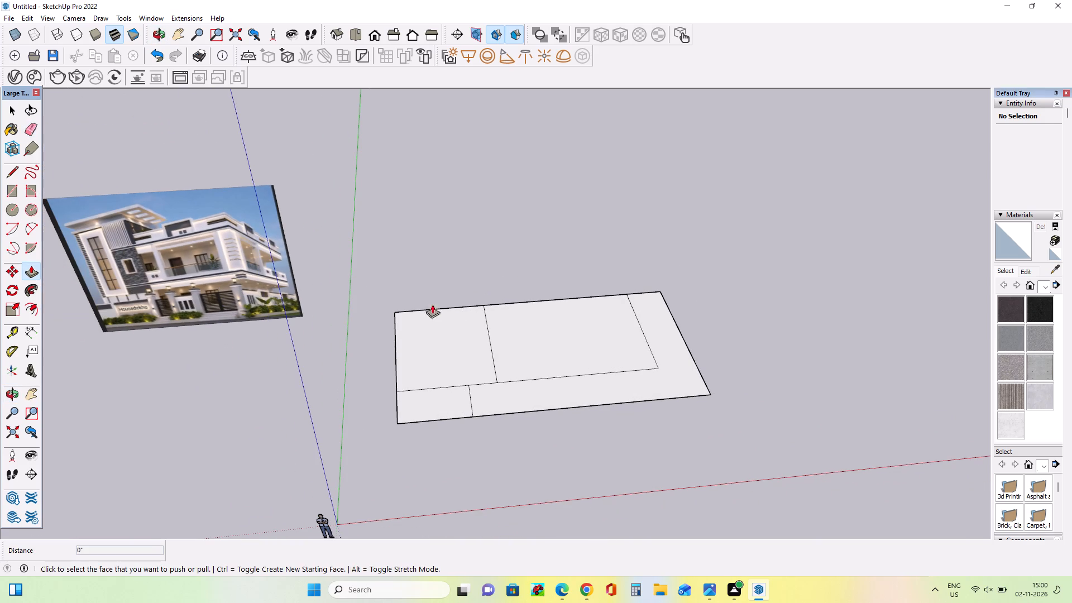
left_click_drag(459, 366, 443, 211)
Pull the tower's side face about 3' 5" outward over the remaining inner footprint.
scroll(400, 416, "down", 3)
middle_click_drag(438, 417, 433, 381)
scroll(435, 395, "down", 1)
middle_click_drag(433, 381, 348, 264)
scroll(554, 337, "up", 4)
middle_click_drag(529, 369, 509, 443)
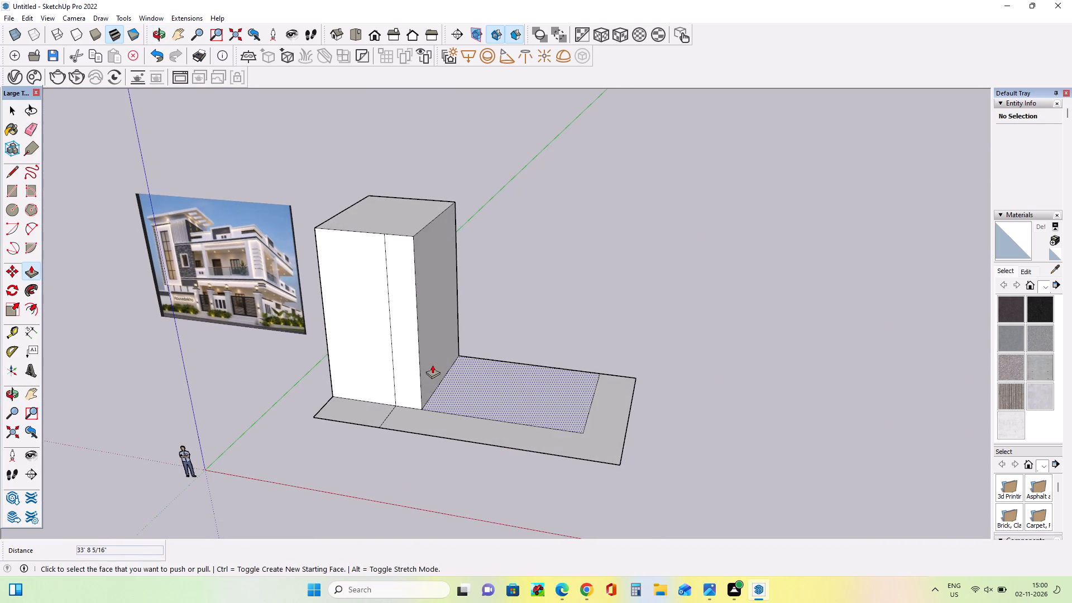
left_click_drag(432, 365, 448, 374)
Examine the tower block and the remaining footprint against the villa image to judge the massing proportions.
middle_click_drag(431, 403, 576, 424)
scroll(576, 424, "down", 2)
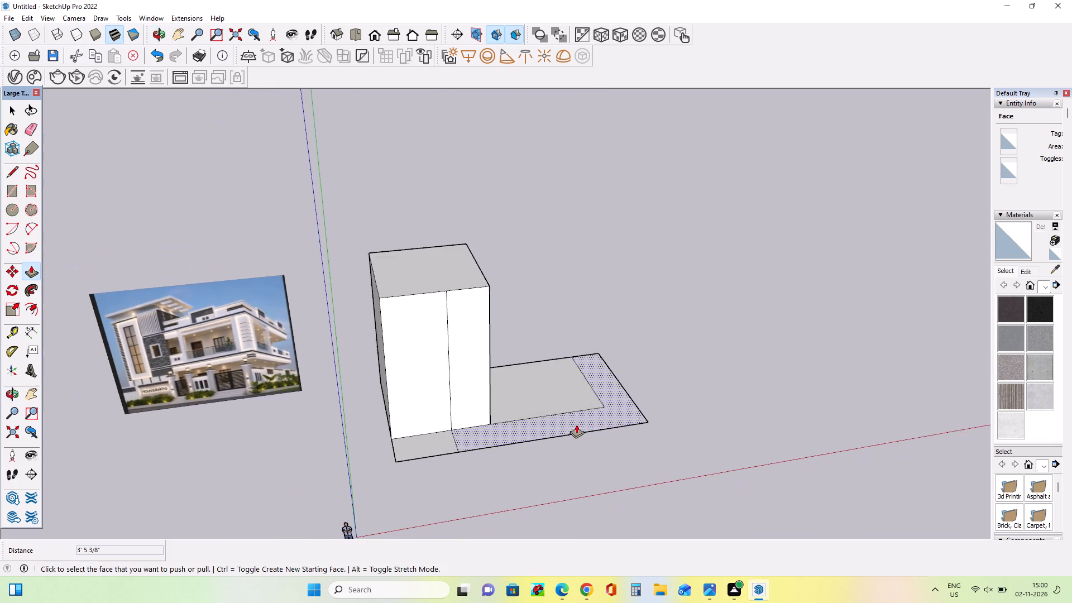
middle_click_drag(476, 426, 437, 383)
scroll(425, 410, "up", 4)
middle_click_drag(429, 426, 433, 439)
scroll(442, 438, "down", 2)
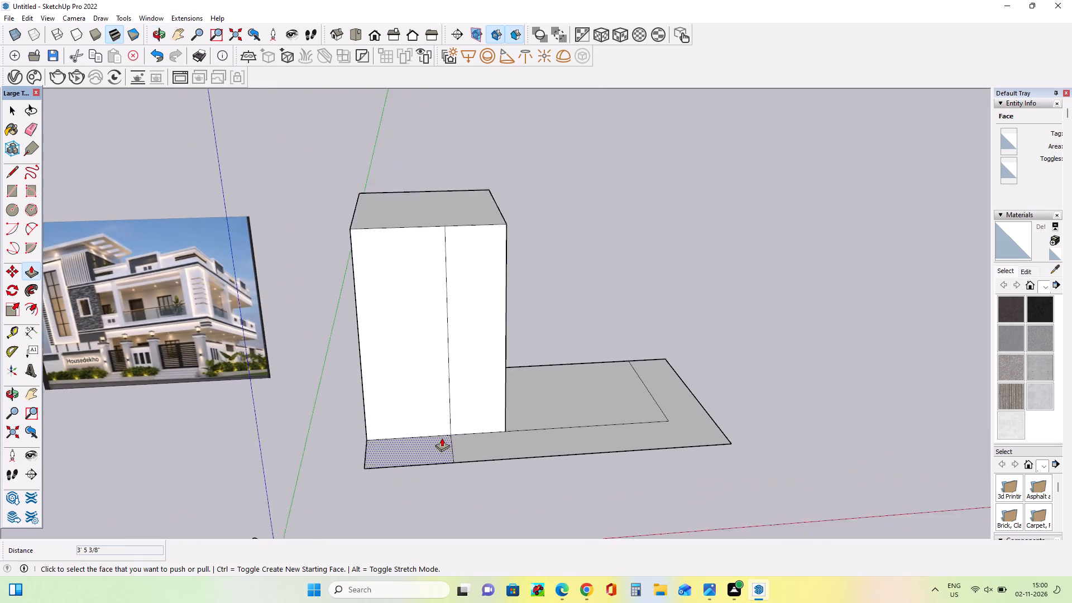
middle_click_drag(443, 438, 446, 447)
scroll(441, 456, "up", 1)
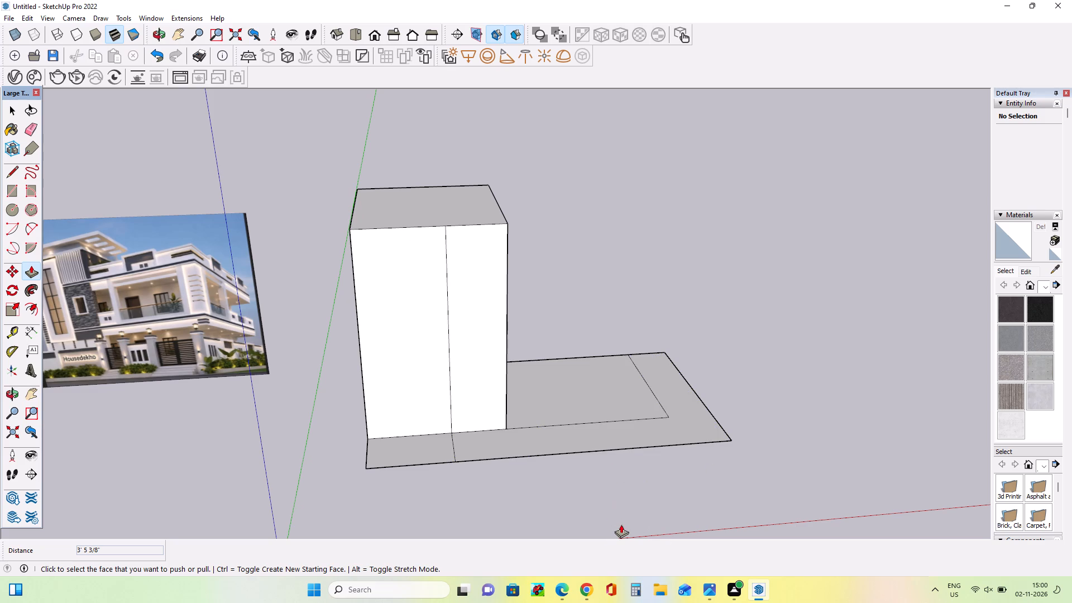
middle_click_drag(652, 496, 651, 481)
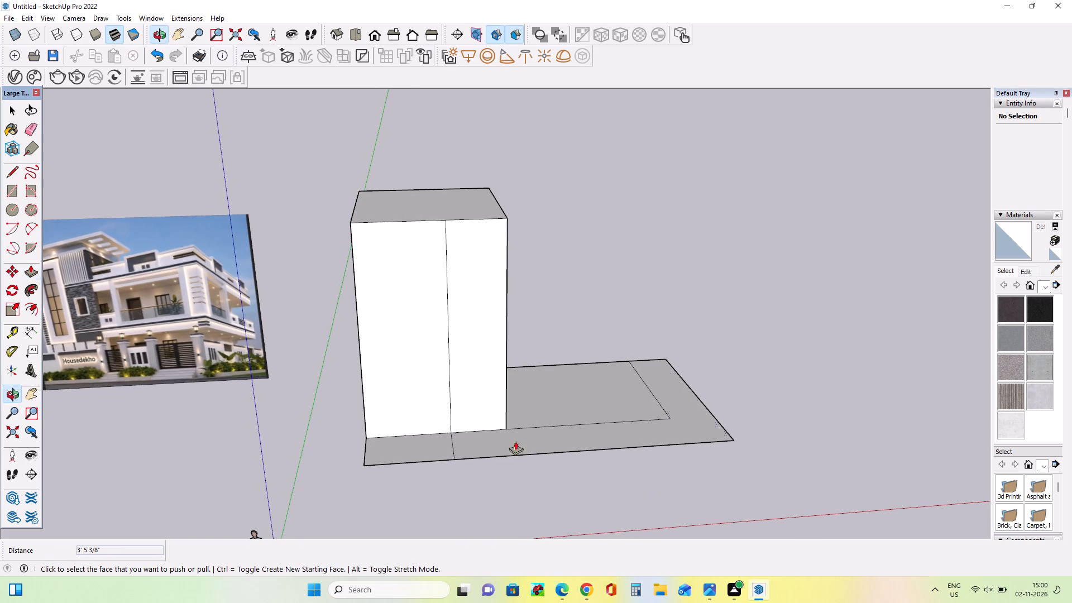
scroll(586, 432, "down", 2)
middle_click_drag(586, 433, 586, 456)
scroll(489, 447, "up", 1)
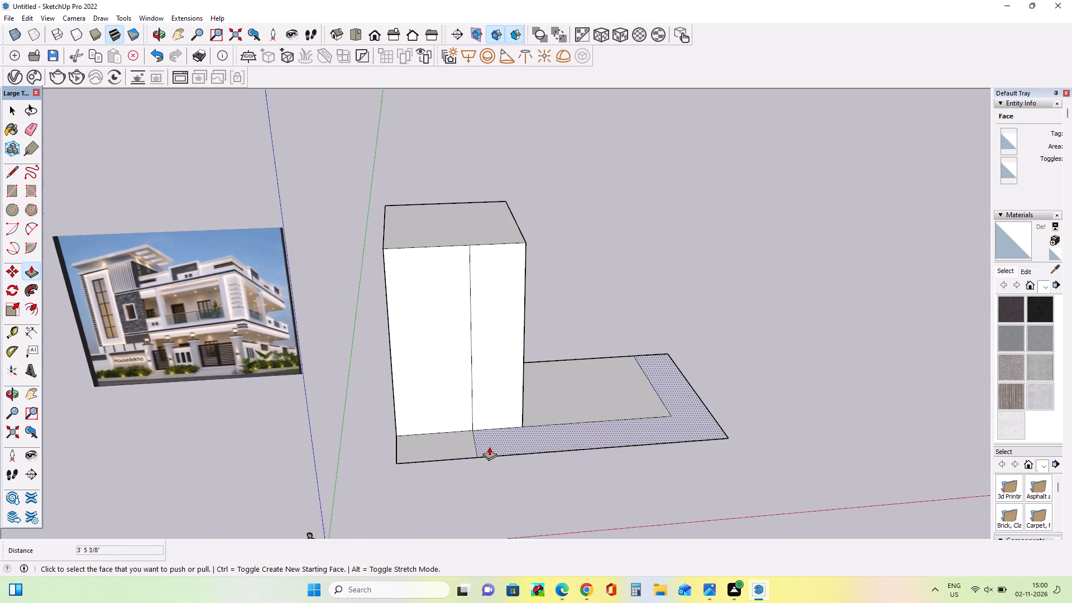
scroll(489, 447, "up", 1)
middle_click_drag(489, 447, 491, 424)
scroll(499, 465, "up", 1)
middle_click_drag(499, 465, 504, 477)
scroll(424, 504, "down", 3)
middle_click(478, 484)
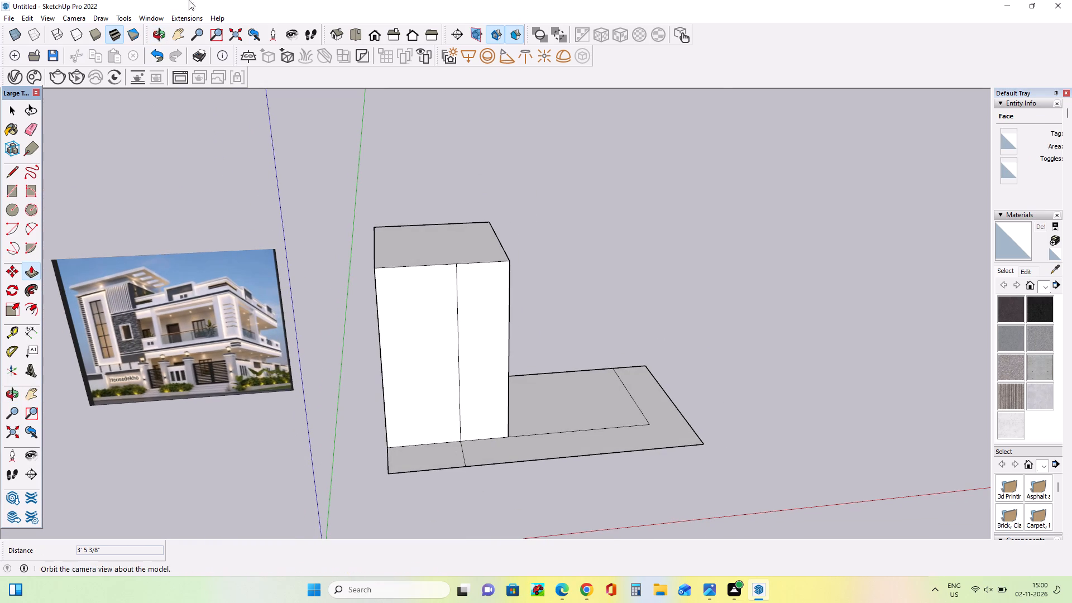
middle_click_drag(231, 123, 222, 99)
scroll(284, 345, "up", 1)
middle_click_drag(294, 324, 303, 304)
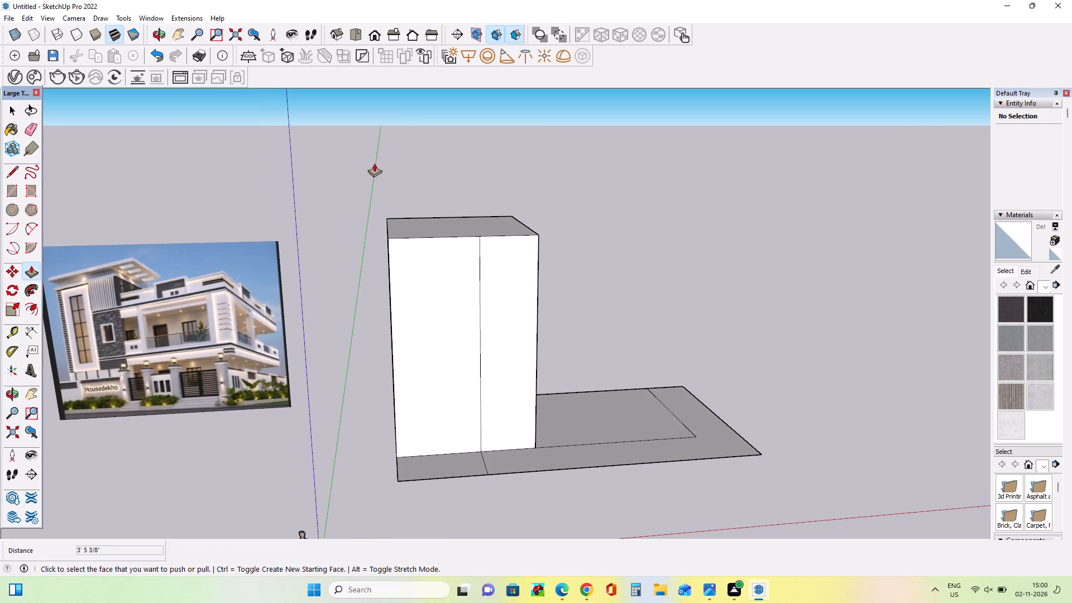
Pull the tower's side face about another 1' 8" outward over the remaining inner footprint.
middle_click_drag(424, 343, 243, 328)
left_click_drag(523, 371, 532, 377)
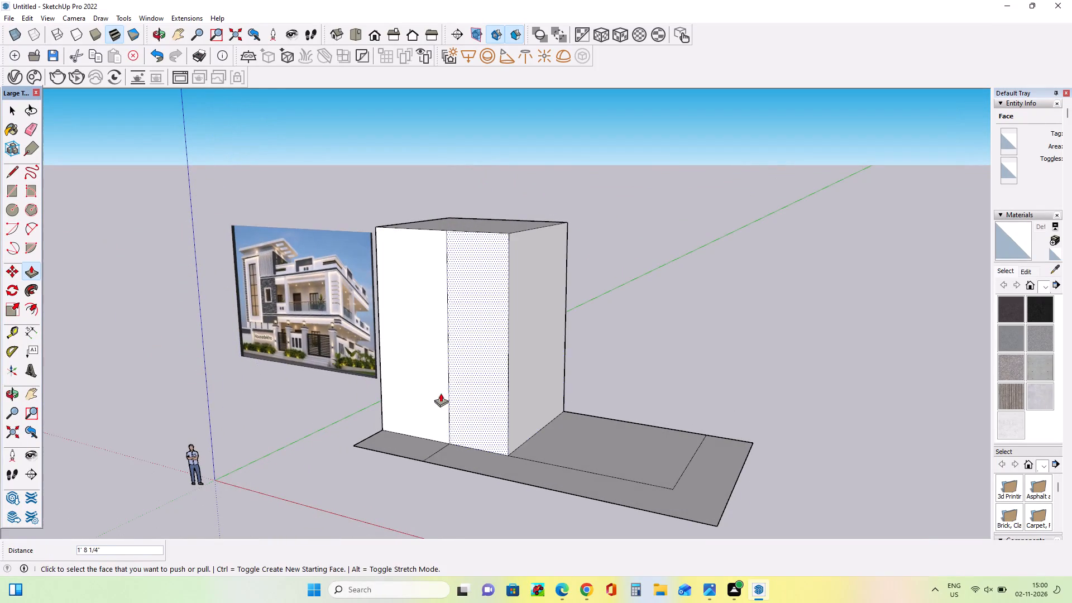
Raise the tower's top face by about 7' 2".
middle_click_drag(418, 385, 523, 389)
middle_click_drag(279, 280, 295, 299)
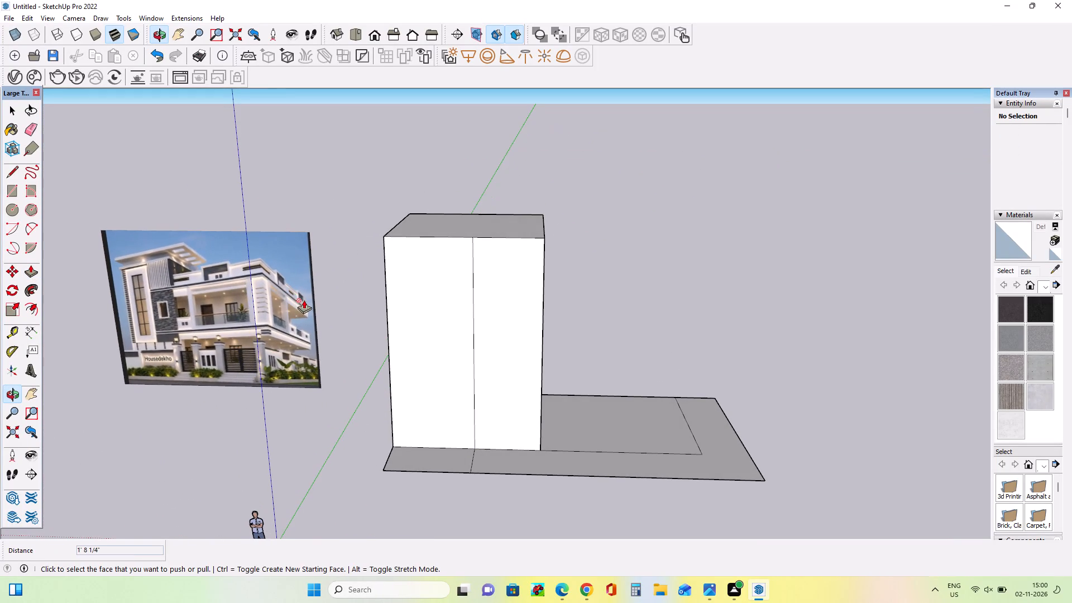
middle_click_drag(454, 281, 473, 315)
scroll(65, 344, "down", 3)
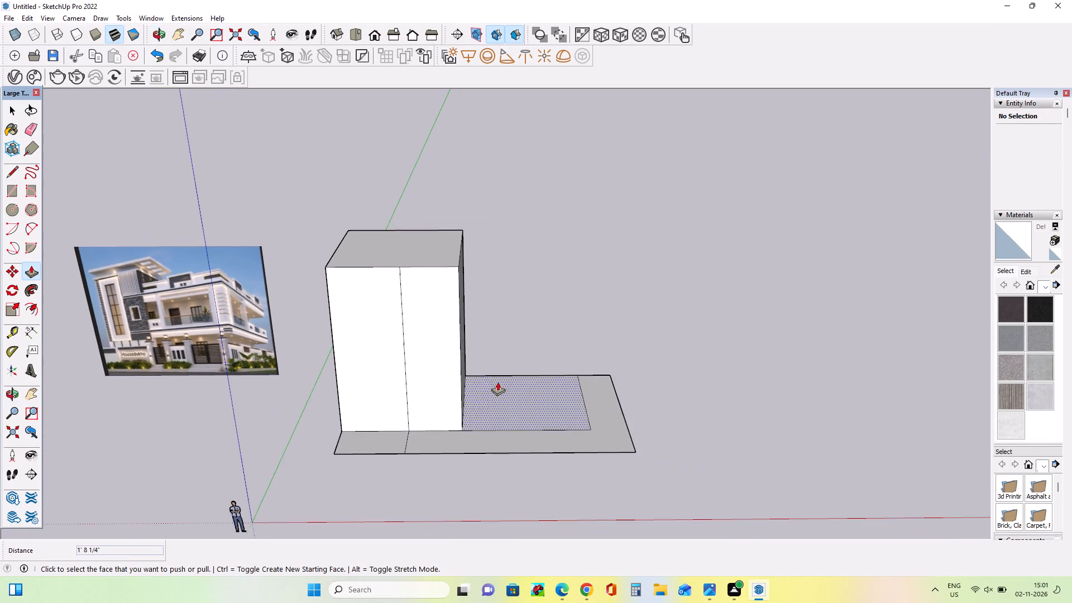
middle_click_drag(497, 382, 496, 404)
left_click_drag(400, 250, 400, 214)
Extrude the remaining inner footprint beside the tower into a low block a little over a third of the tower's height.
middle_click_drag(250, 293, 271, 240)
middle_click_drag(375, 355, 368, 387)
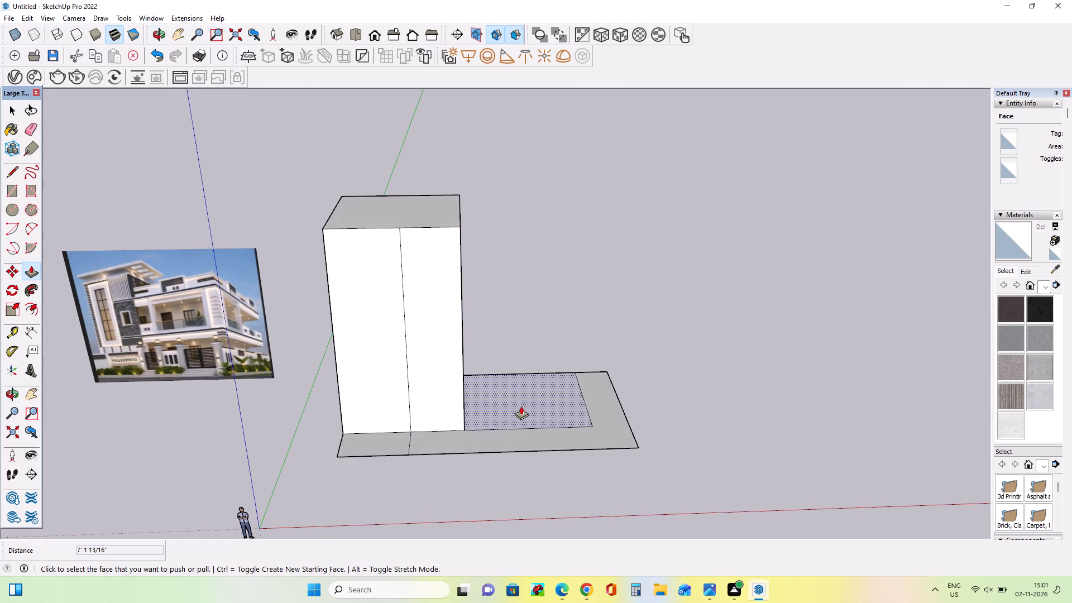
left_click_drag(520, 405, 455, 336)
middle_click_drag(509, 377, 410, 377)
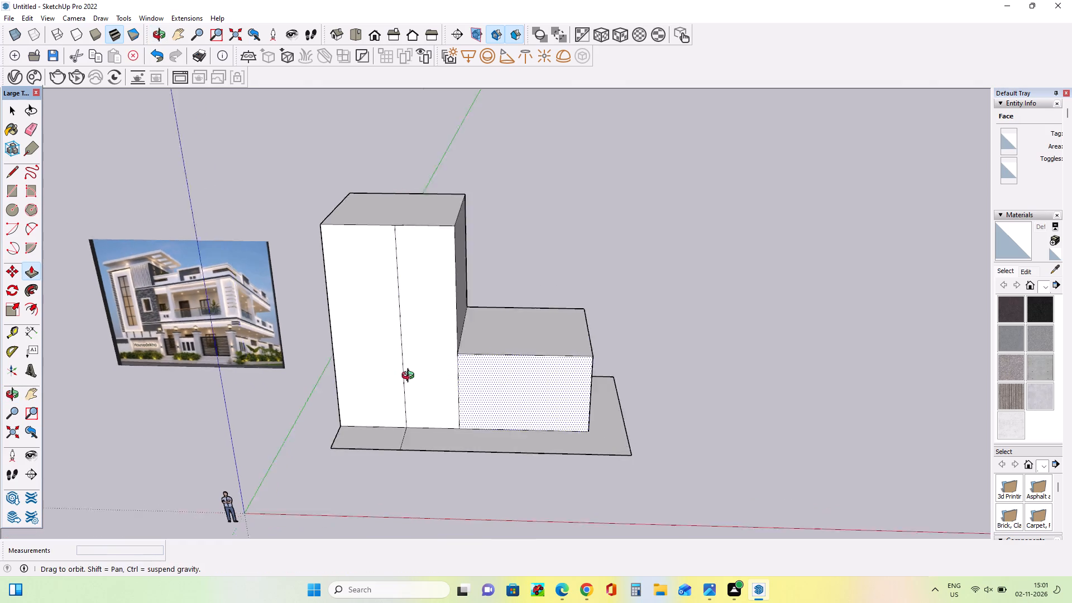
Draw a ground rectangle beside the tower's outer side, from the base's front corner to the villa image's lower corner.
middle_click_drag(410, 377, 300, 369)
middle_click_drag(561, 413, 773, 331)
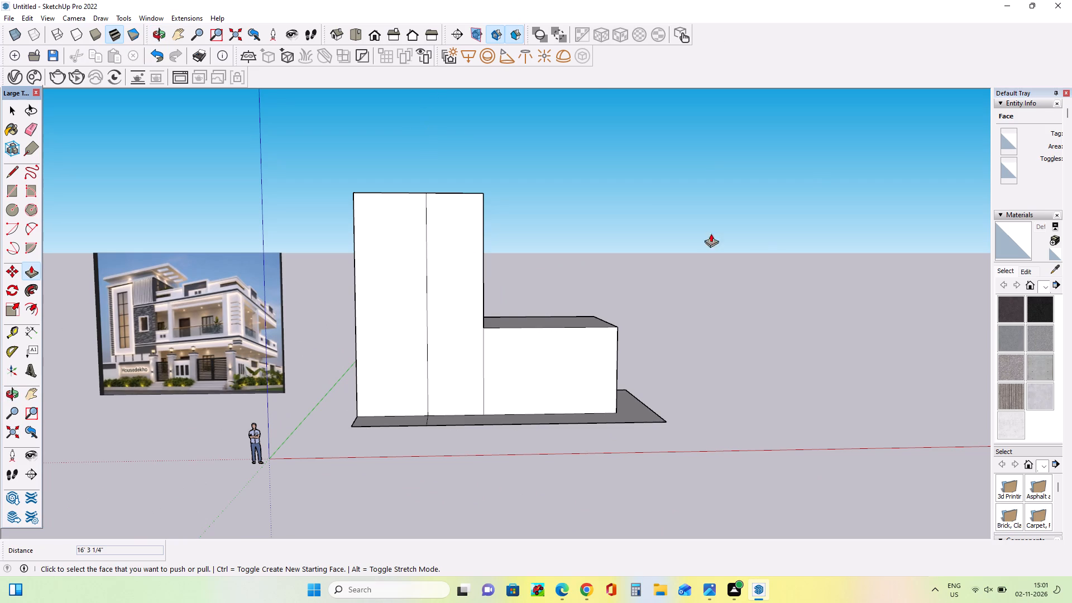
middle_click_drag(700, 97, 783, 165)
scroll(783, 165, "down", 3)
scroll(791, 170, "up", 1)
scroll(800, 176, "down", 3)
scroll(800, 176, "up", 1)
scroll(800, 176, "down", 1)
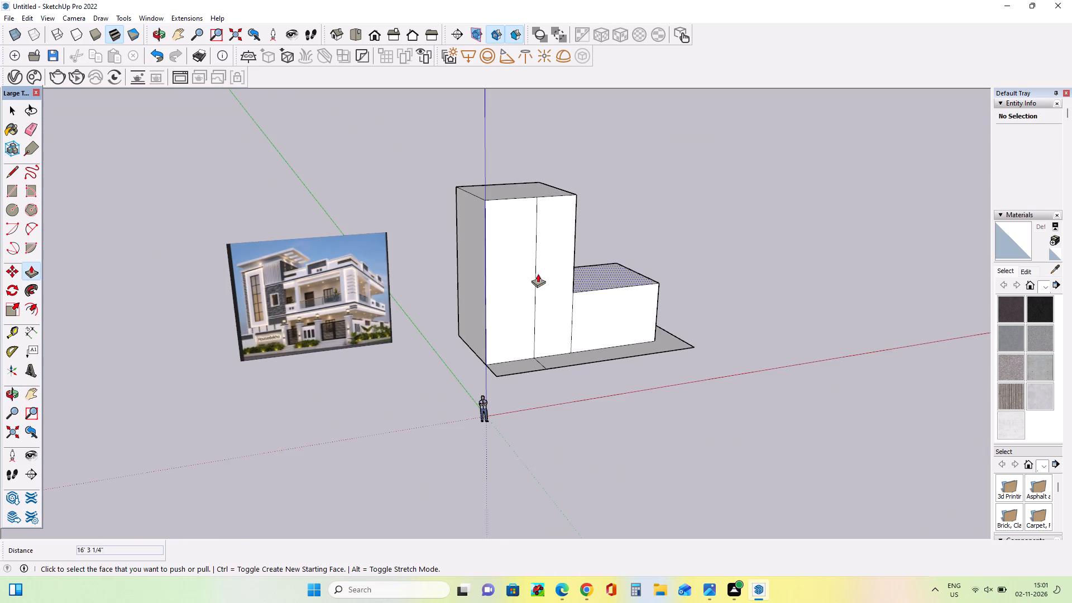
middle_click_drag(539, 279, 557, 314)
left_click(12, 194)
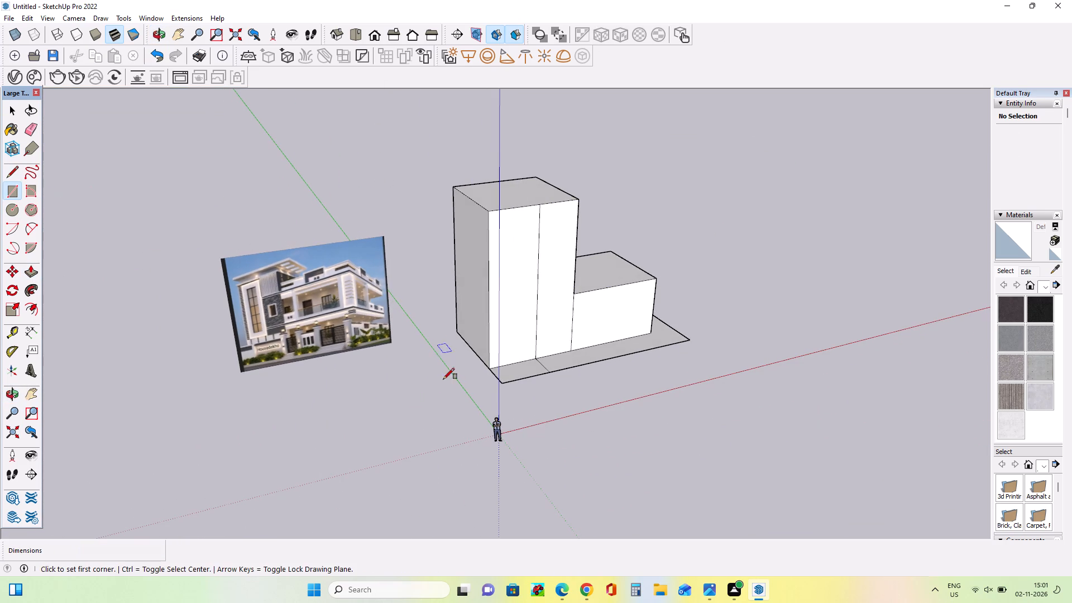
left_click(504, 384)
left_click(456, 329)
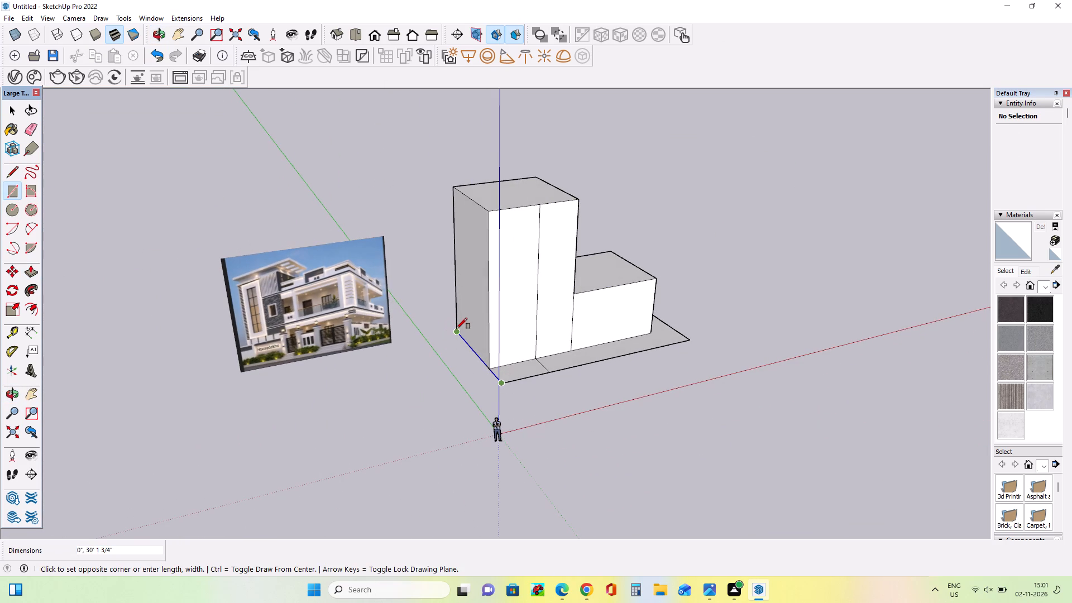
left_click(391, 341)
Erase the edge dividing the new ground rectangle from the strip in front of the tower.
middle_click_drag(544, 369, 488, 390)
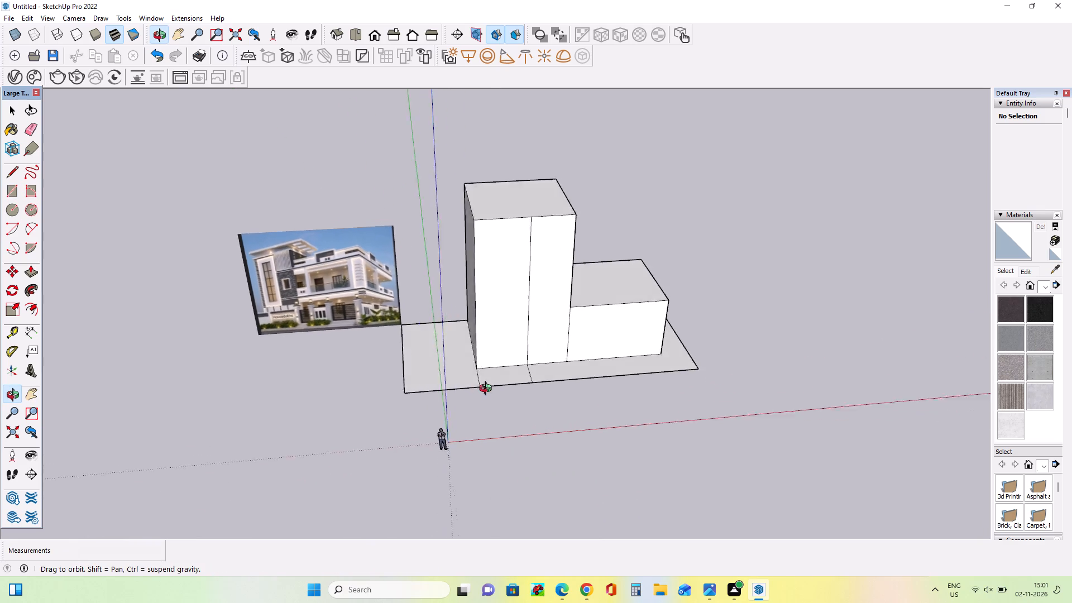
middle_click_drag(488, 390, 553, 389)
scroll(405, 377, "up", 3)
middle_click_drag(409, 377, 414, 361)
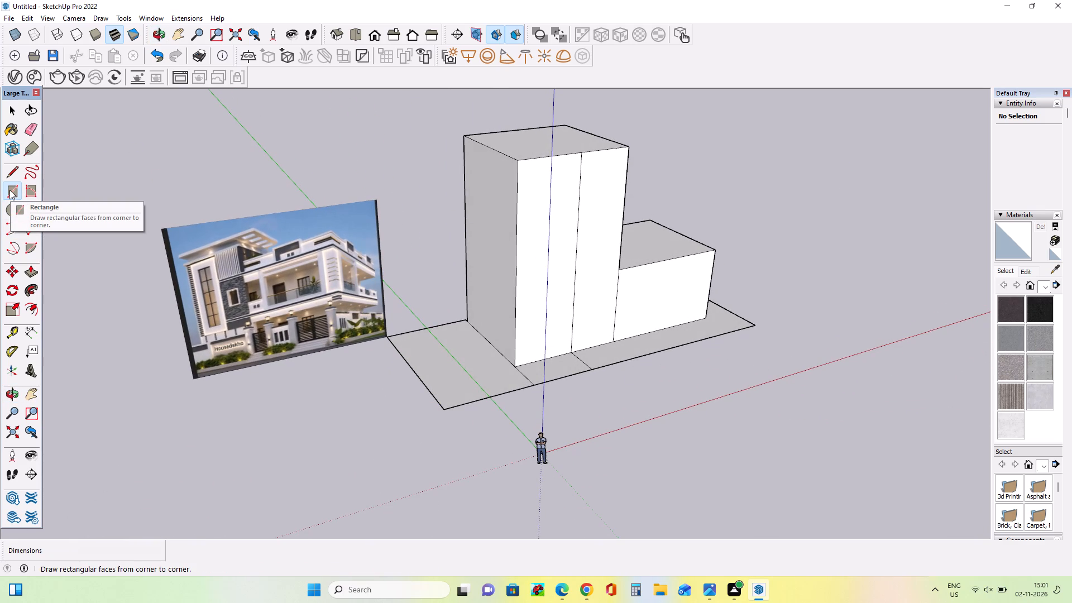
left_click(31, 126)
middle_click_drag(568, 374, 555, 412)
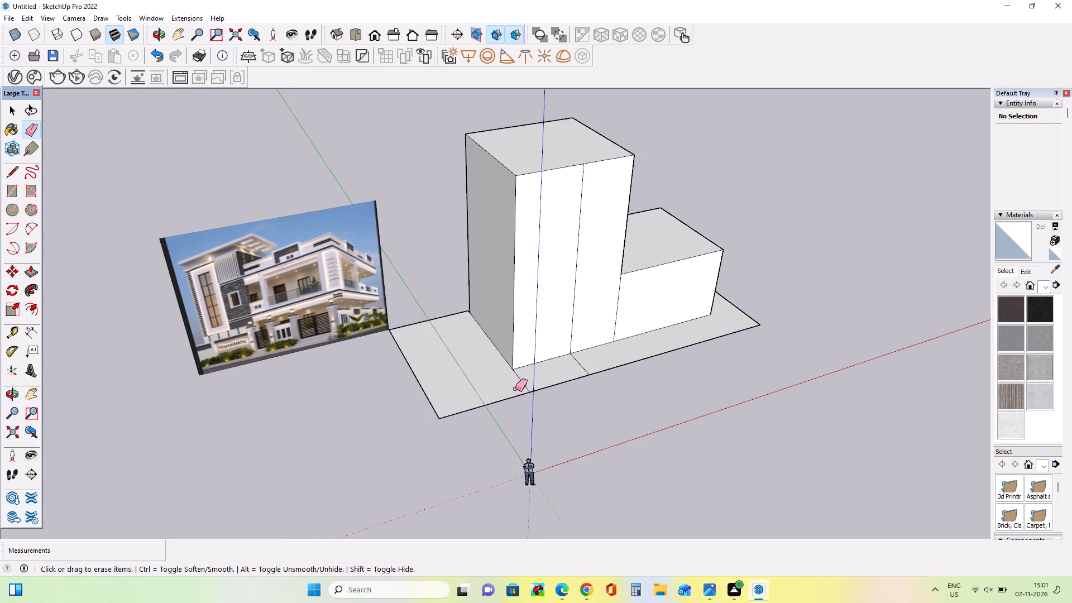
left_click_drag(519, 385, 542, 378)
Pull the tower's outer side face about 18' 4" outward over the new ground rectangle.
middle_click_drag(585, 376, 576, 408)
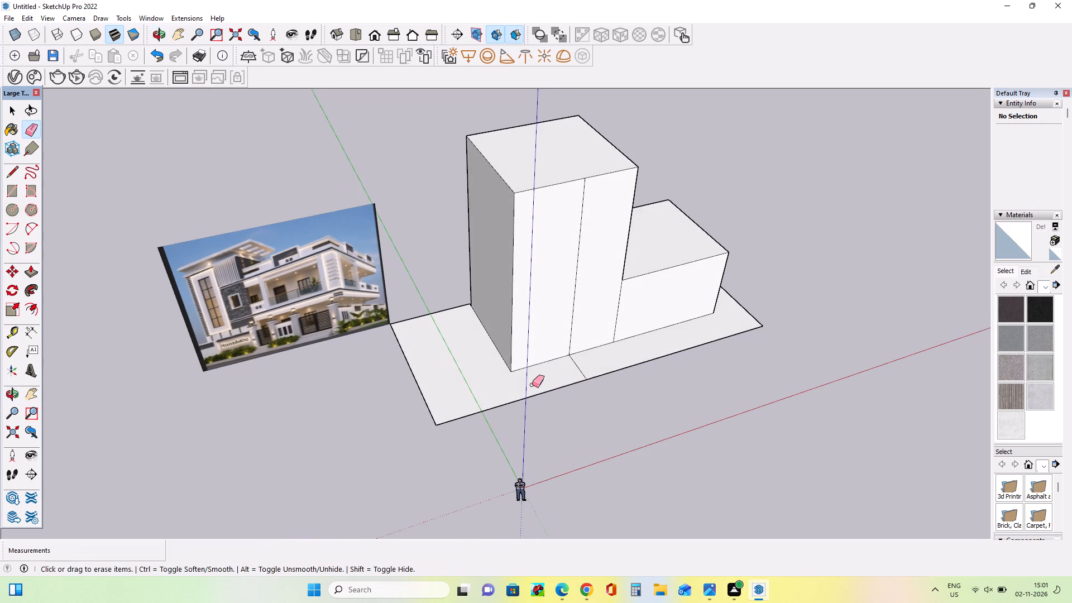
scroll(530, 384, "up", 3)
middle_click_drag(545, 383, 518, 391)
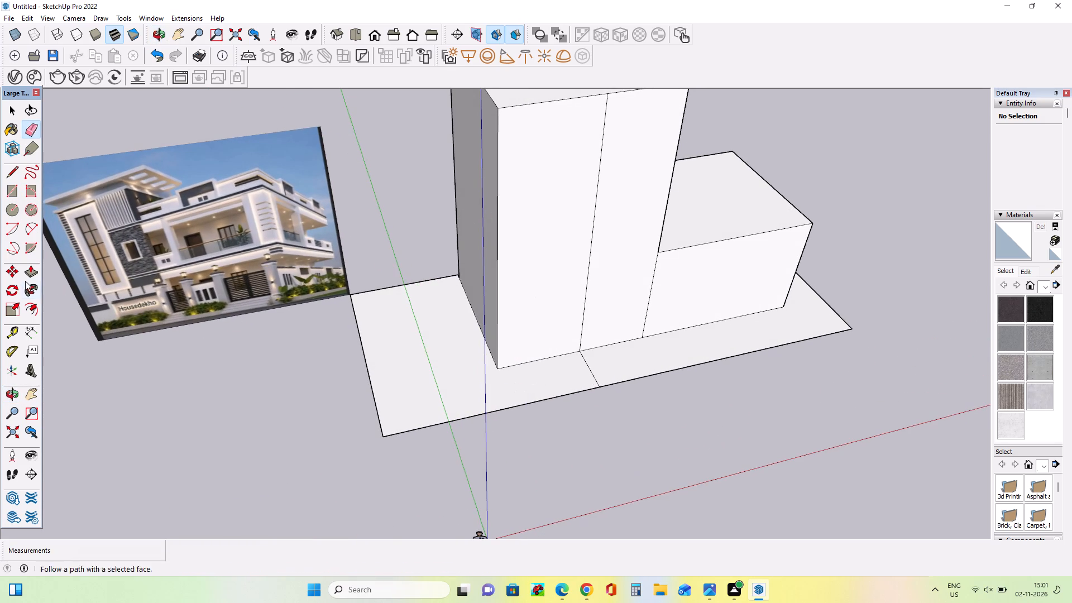
left_click(28, 272)
left_click_drag(482, 299, 380, 334)
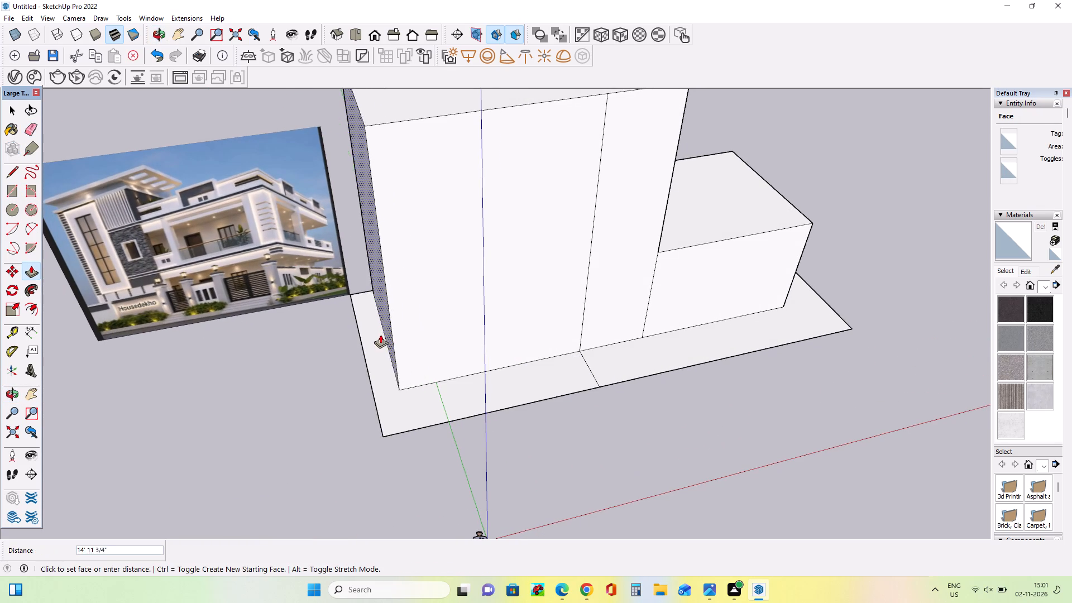
left_click_drag(380, 334, 359, 351)
Narrow the tower by pushing its side face above the low block inward about 10' 4", plus about another 2' 4".
middle_click_drag(595, 356, 255, 300)
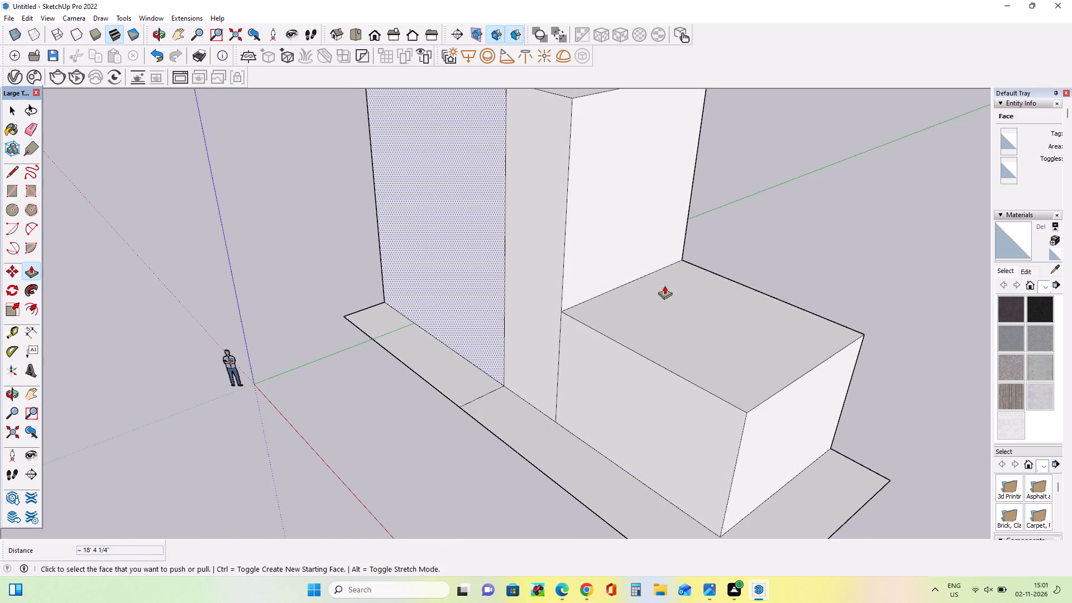
left_click_drag(591, 255, 515, 242)
middle_click_drag(484, 339, 633, 313)
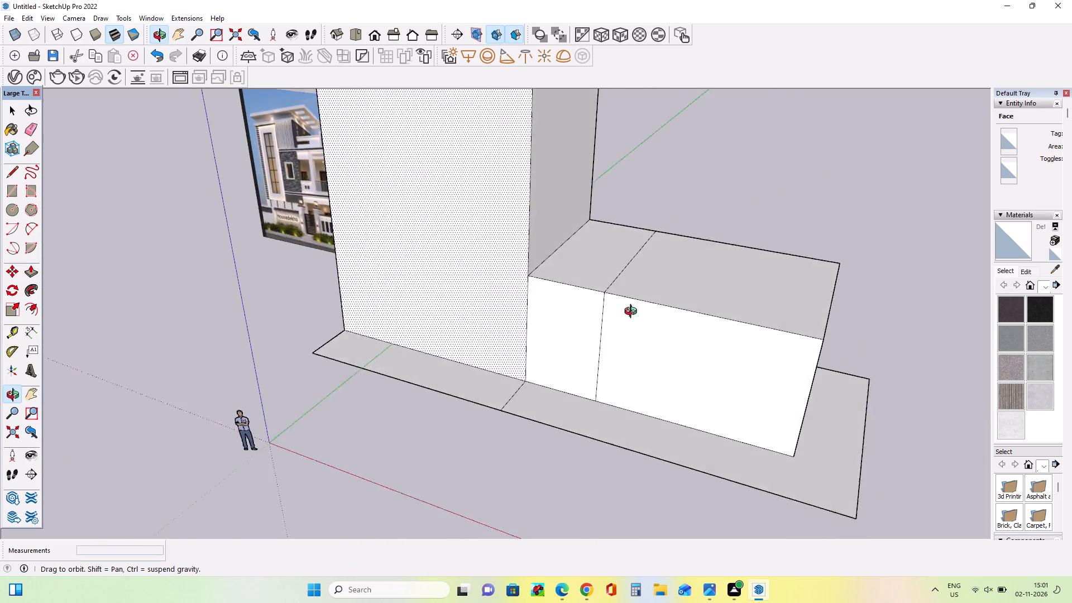
middle_click_drag(633, 313, 665, 280)
scroll(665, 280, "down", 4)
scroll(280, 349, "up", 1)
scroll(280, 349, "down", 1)
middle_click_drag(529, 298, 643, 327)
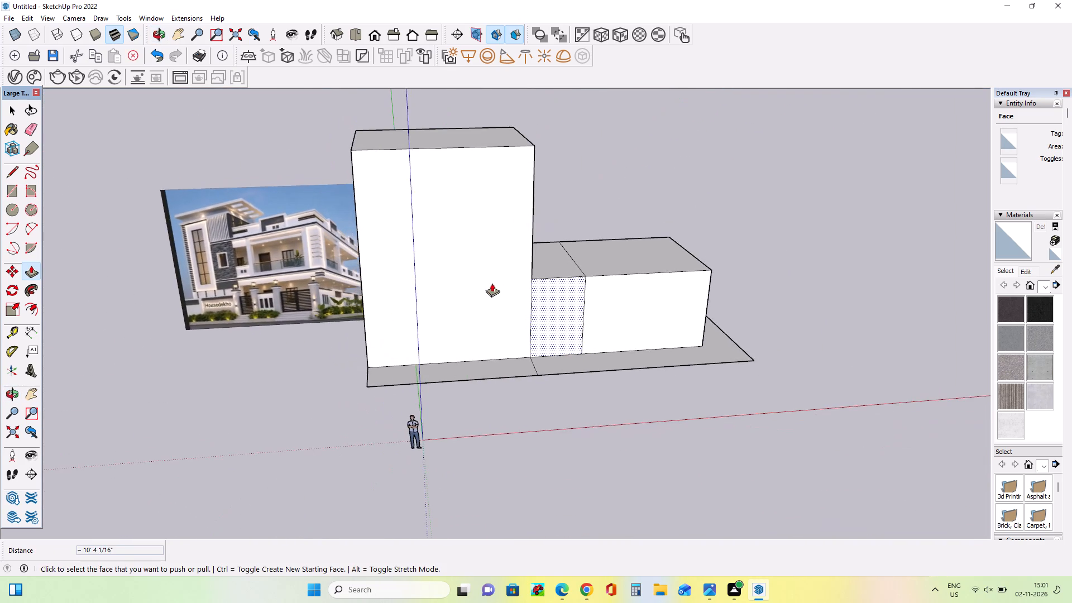
scroll(492, 283, "up", 5)
middle_click_drag(606, 292, 319, 357)
left_click_drag(446, 257, 436, 244)
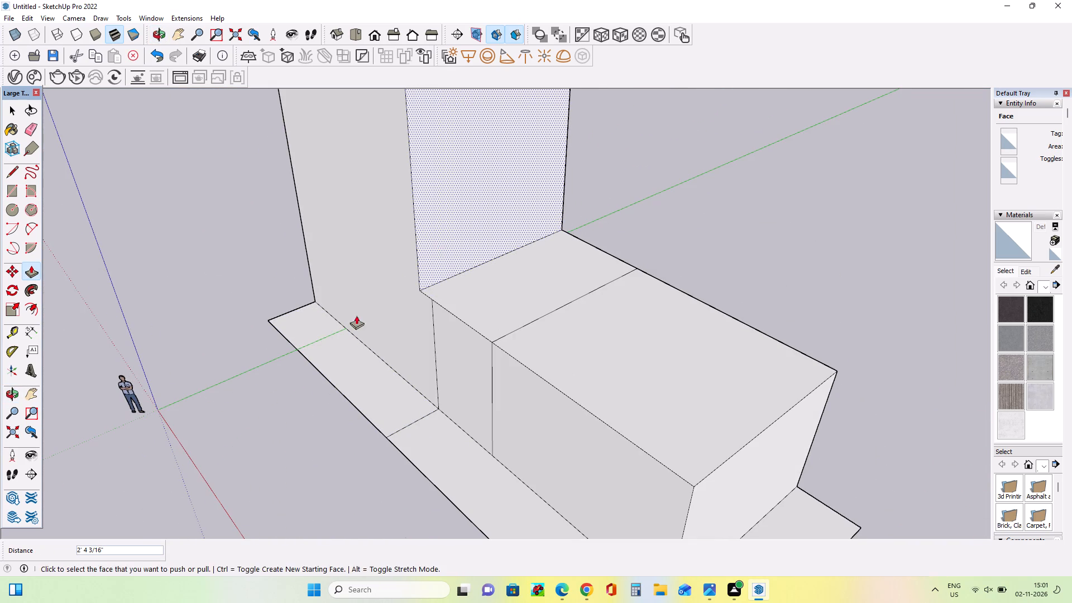
Raise the tower's top face by about 12' 8".
middle_click_drag(367, 317, 607, 301)
middle_click(607, 301)
scroll(607, 301, "down", 11)
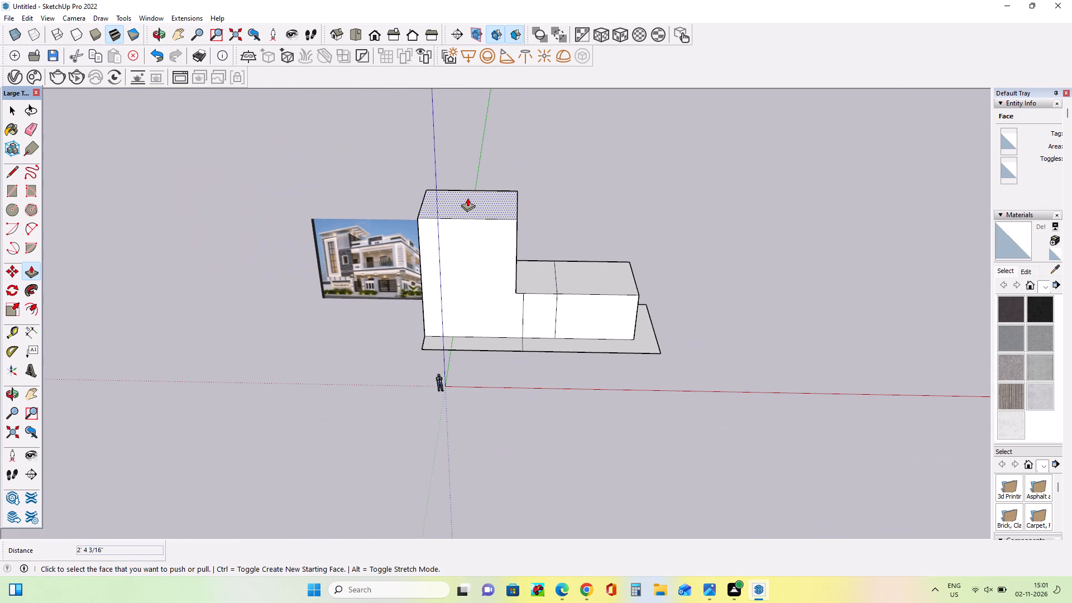
left_click_drag(467, 198, 478, 158)
Raise the top face of the low block's larger outer section by about 6' 6".
middle_click_drag(432, 384, 492, 280)
scroll(484, 231, "up", 5)
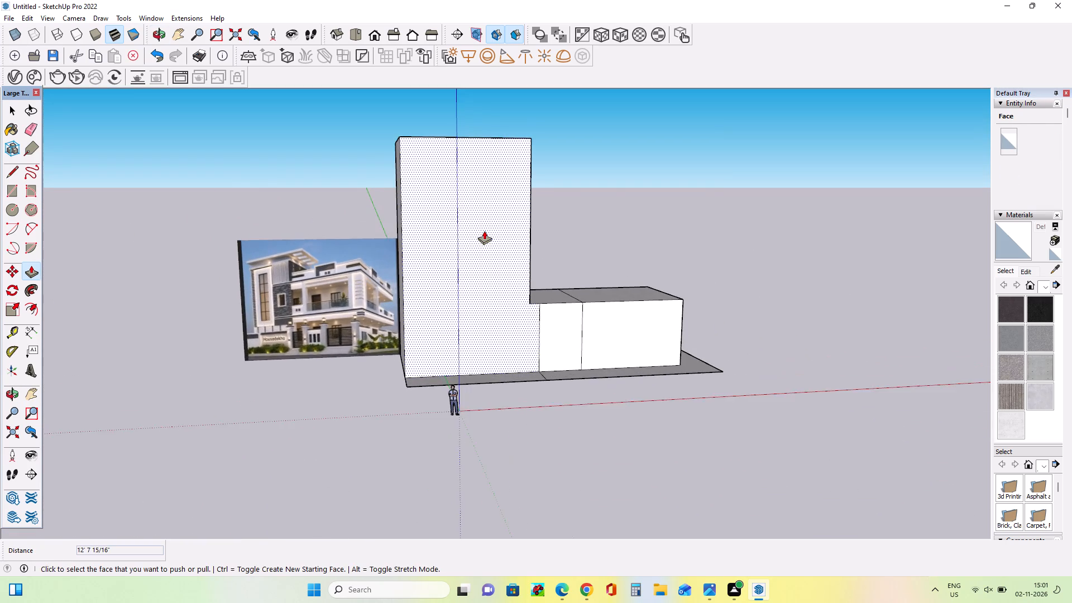
scroll(484, 231, "up", 2)
middle_click_drag(504, 331, 494, 336)
scroll(347, 343, "down", 6)
scroll(317, 355, "up", 1)
scroll(317, 355, "down", 1)
middle_click_drag(599, 358, 581, 404)
scroll(511, 315, "up", 5)
left_click_drag(503, 342, 503, 332)
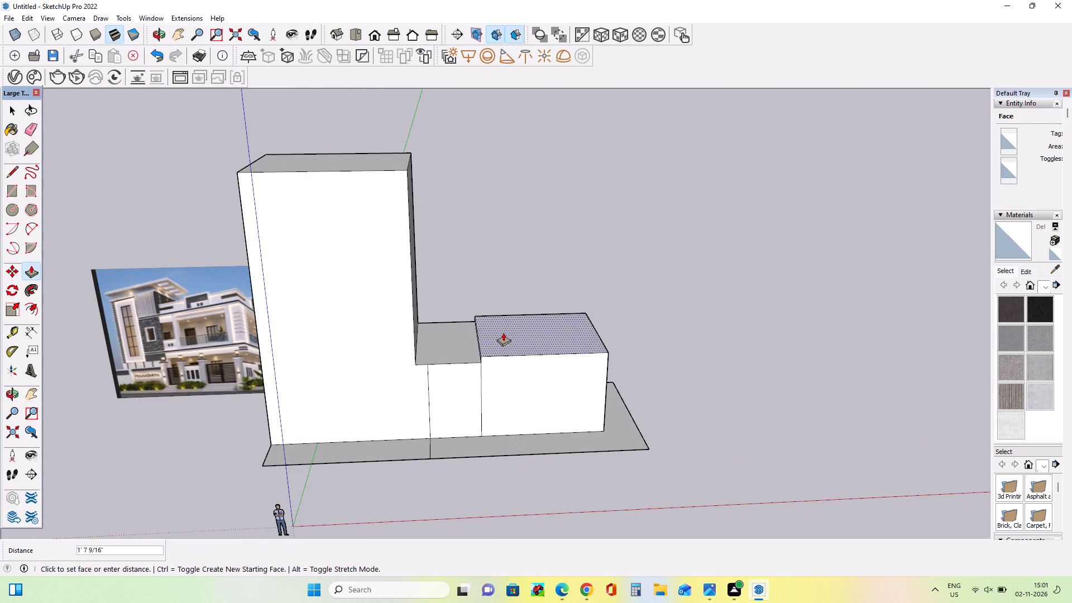
left_click_drag(503, 332, 417, 316)
Raise the narrow section between tower and outer block by about 6' 6", level with the outer block's top.
middle_click_drag(522, 323, 515, 321)
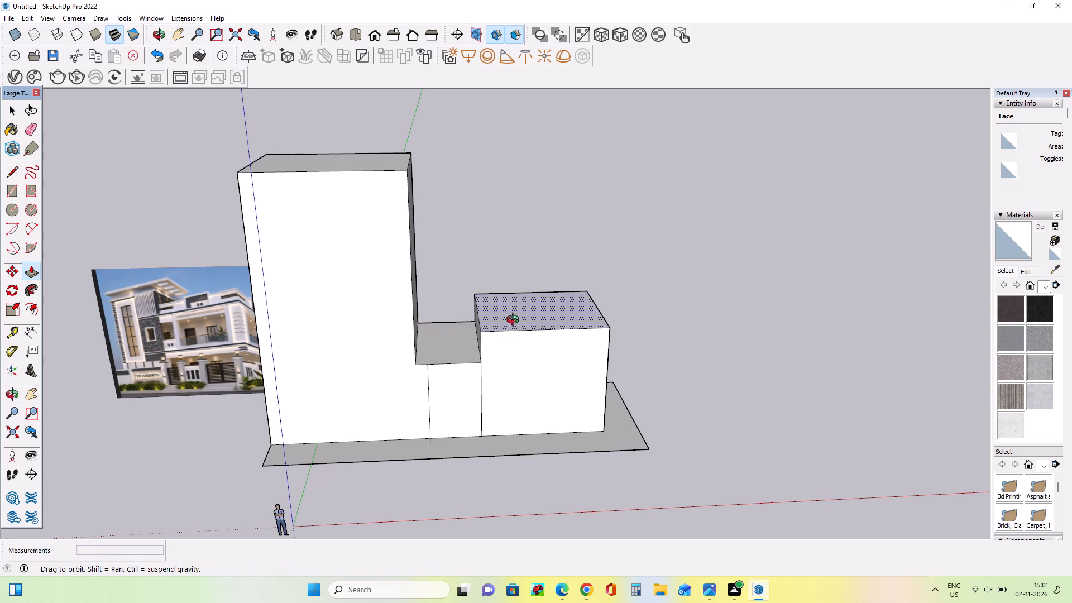
middle_click_drag(515, 321, 481, 314)
scroll(434, 350, "up", 1)
left_click_drag(439, 346, 520, 304)
Examine the tower and raised low block against the villa image to judge their proportions.
scroll(439, 346, "up", 1)
middle_click_drag(425, 385, 468, 370)
scroll(468, 370, "down", 6)
middle_click_drag(499, 361, 513, 310)
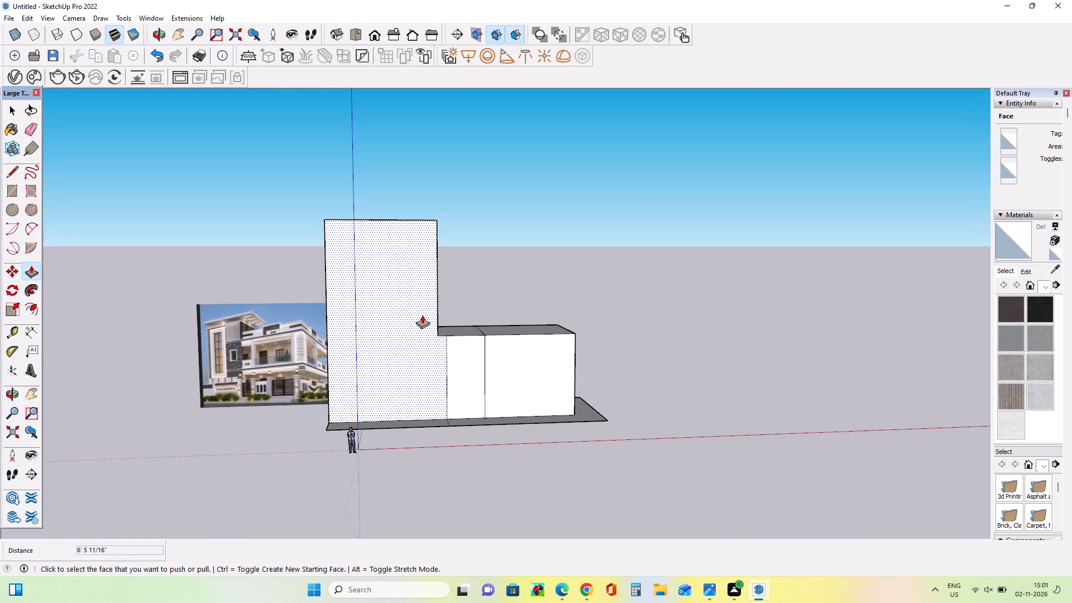
scroll(422, 315, "up", 7)
middle_click_drag(497, 337, 495, 362)
scroll(422, 371, "down", 2)
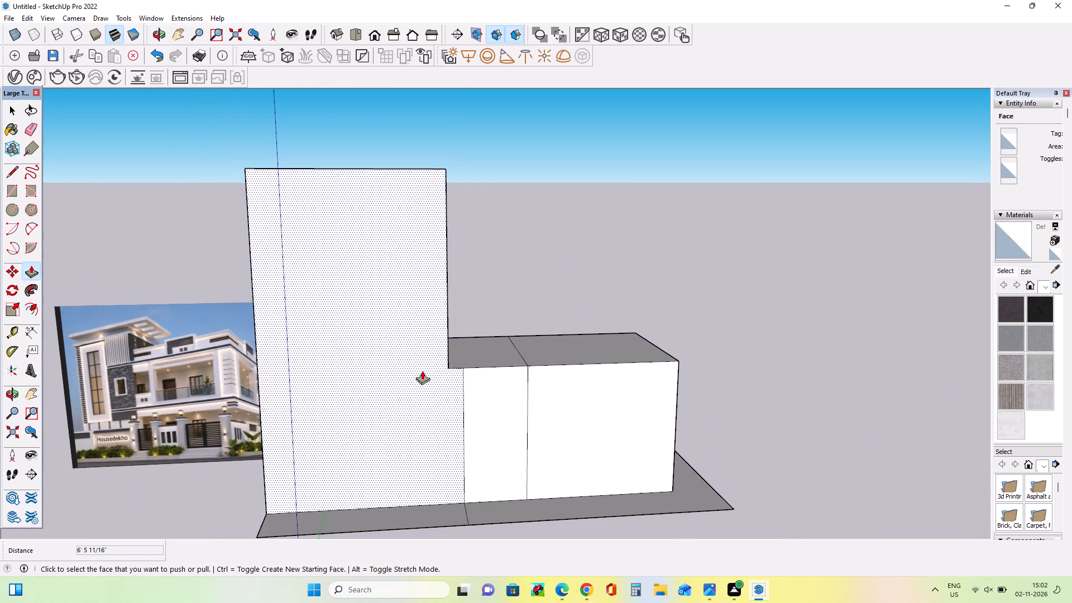
middle_click_drag(477, 408, 468, 421)
middle_click_drag(465, 436, 433, 423)
middle_click(458, 320)
scroll(444, 399, "up", 3)
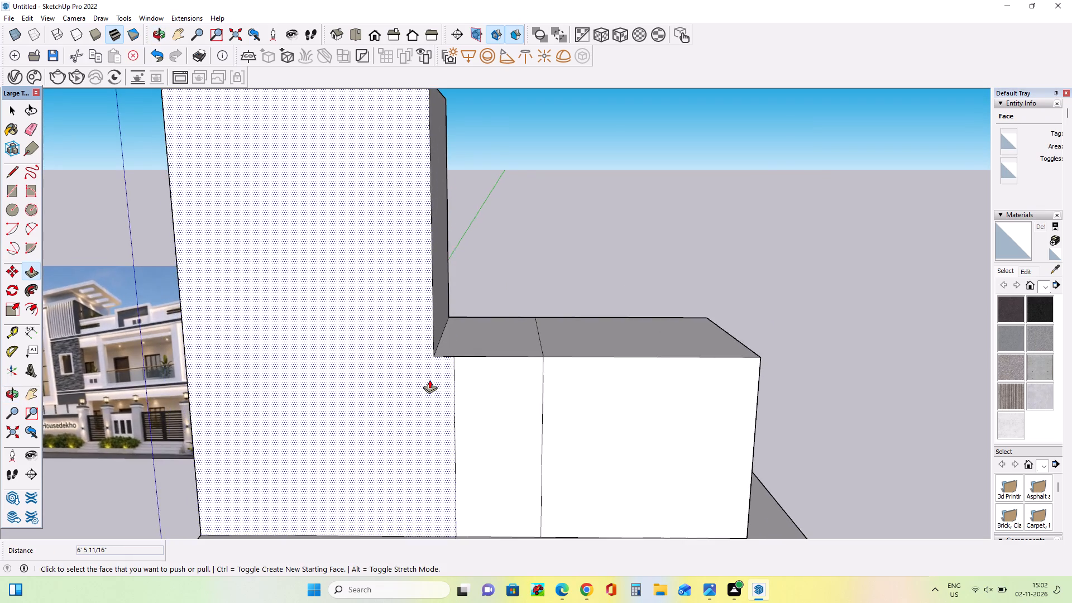
scroll(420, 371, "down", 7)
Erase the leftover seam lines on the building's front face, the low block's top and the base strip.
middle_click_drag(476, 408, 478, 458)
scroll(453, 462, "up", 3)
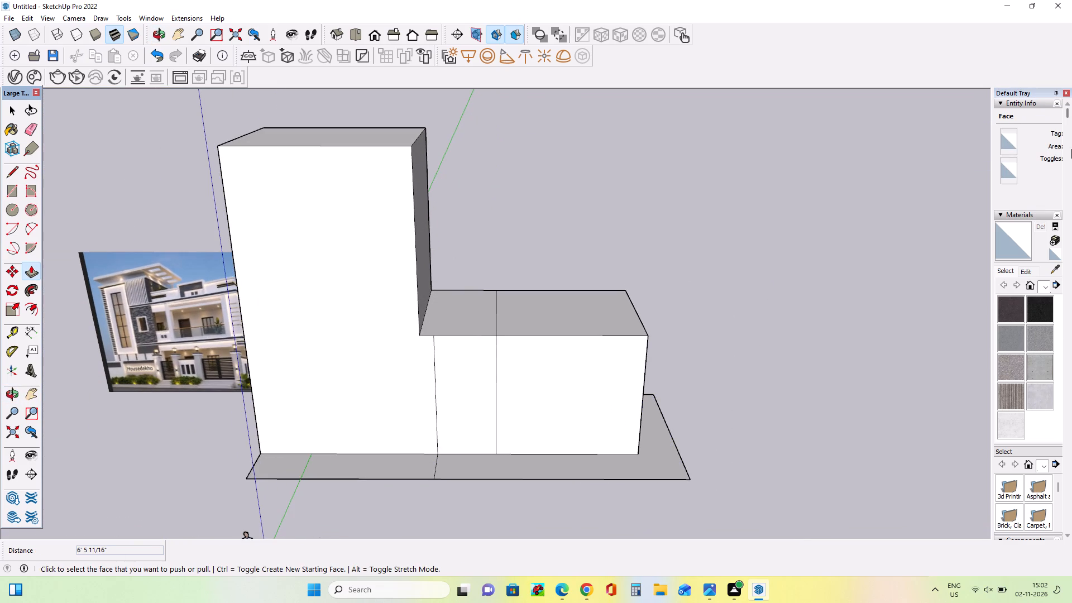
left_click(30, 129)
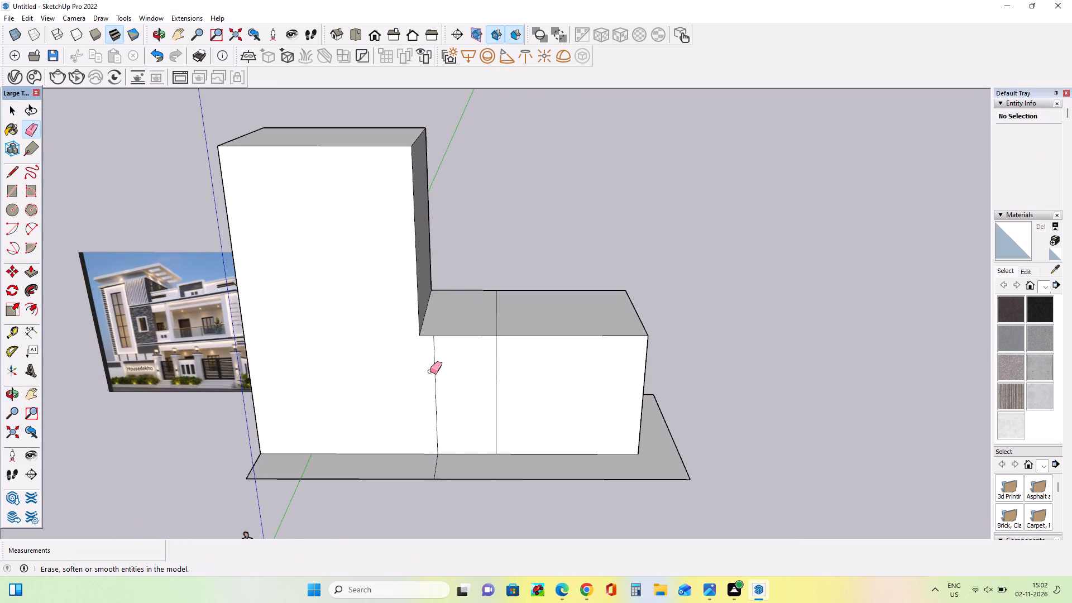
left_click_drag(430, 371, 447, 382)
middle_click_drag(448, 423, 447, 458)
left_click_drag(430, 462, 449, 472)
middle_click_drag(433, 467, 441, 487)
left_click_drag(501, 387, 532, 391)
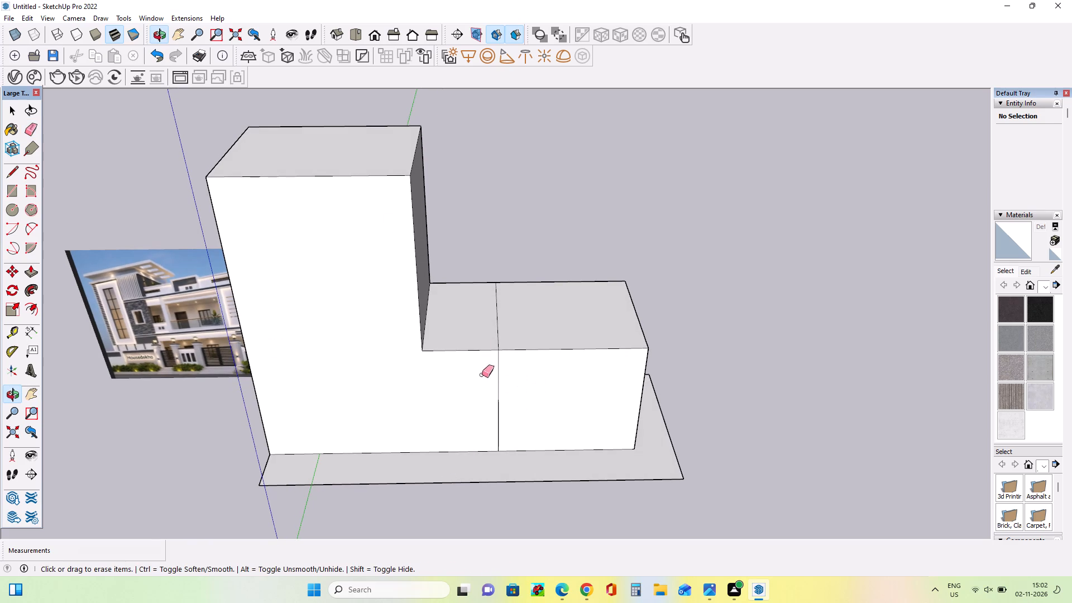
left_click_drag(489, 375, 510, 382)
left_click_drag(497, 320, 505, 324)
Push the tower's side face above the low block inward by about 1' 6".
middle_click_drag(401, 401, 448, 286)
scroll(358, 350, "up", 4)
middle_click_drag(510, 387, 452, 410)
scroll(310, 331, "down", 4)
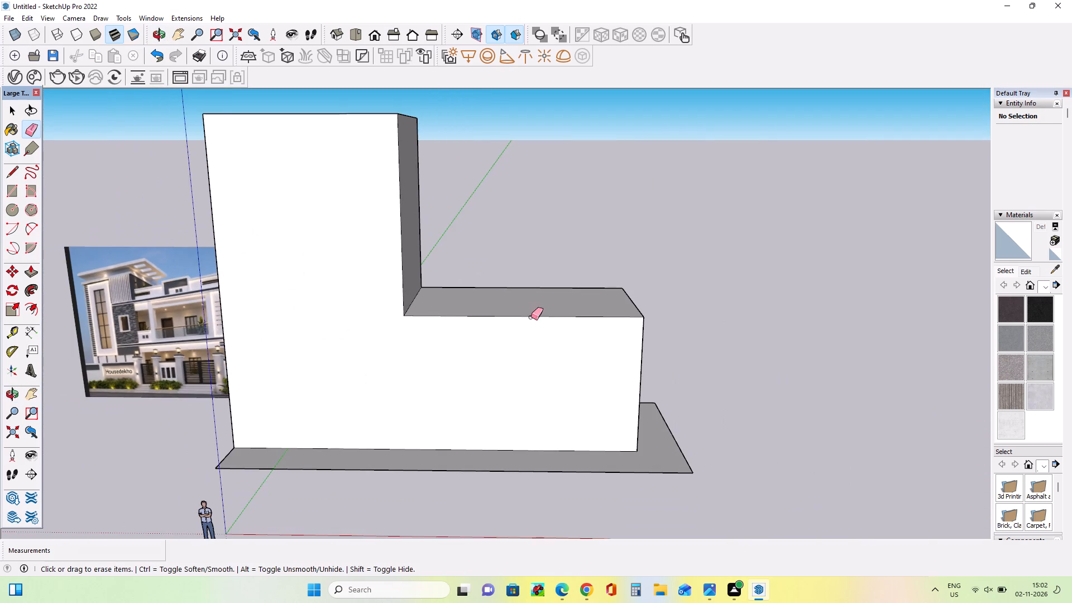
middle_click_drag(538, 326, 494, 409)
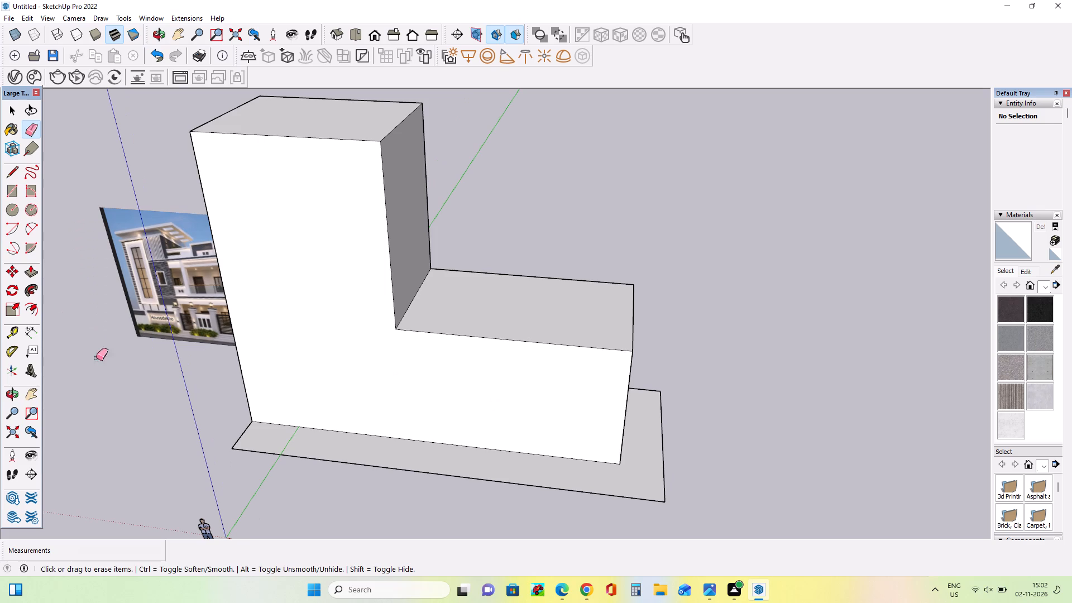
left_click(33, 266)
left_click_drag(402, 259, 399, 260)
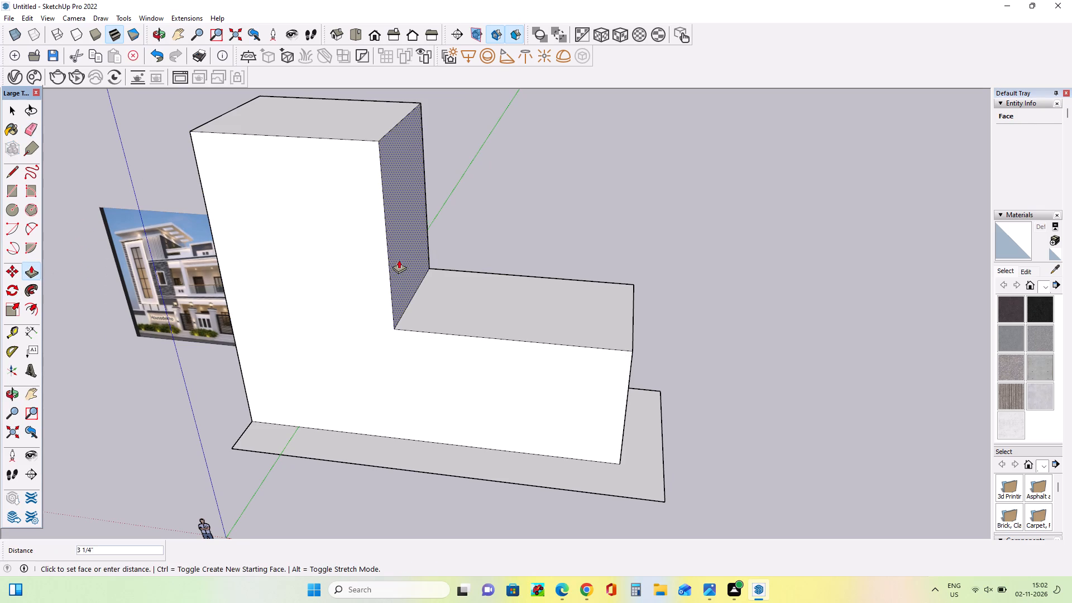
left_click_drag(399, 260, 393, 261)
Examine the merged L-shaped massing from several angles and compare it with the villa image.
middle_click_drag(280, 289, 454, 250)
middle_click(456, 257)
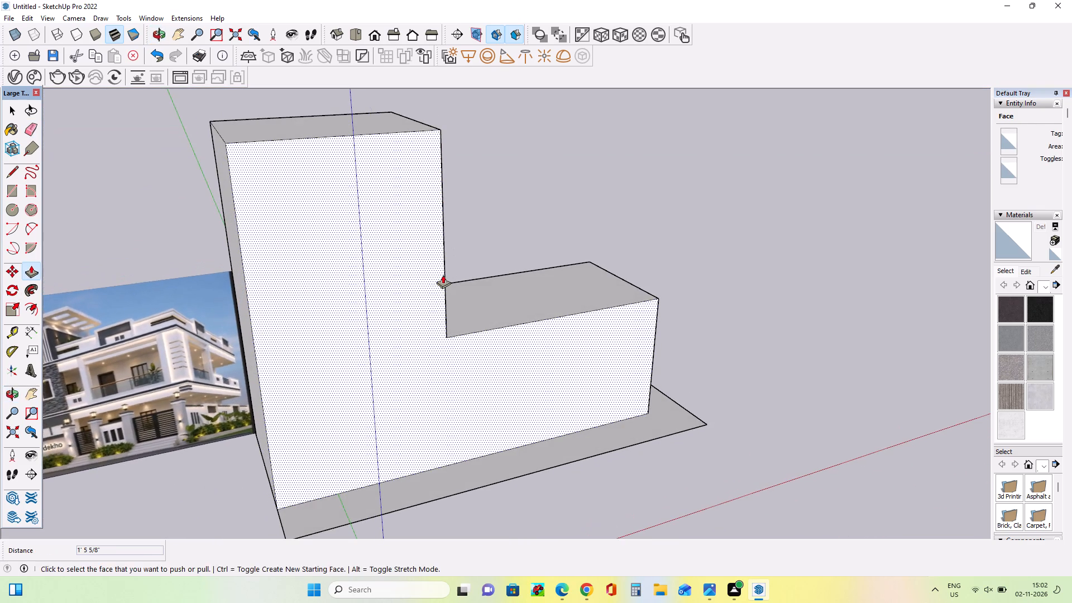
middle_click_drag(443, 275, 439, 291)
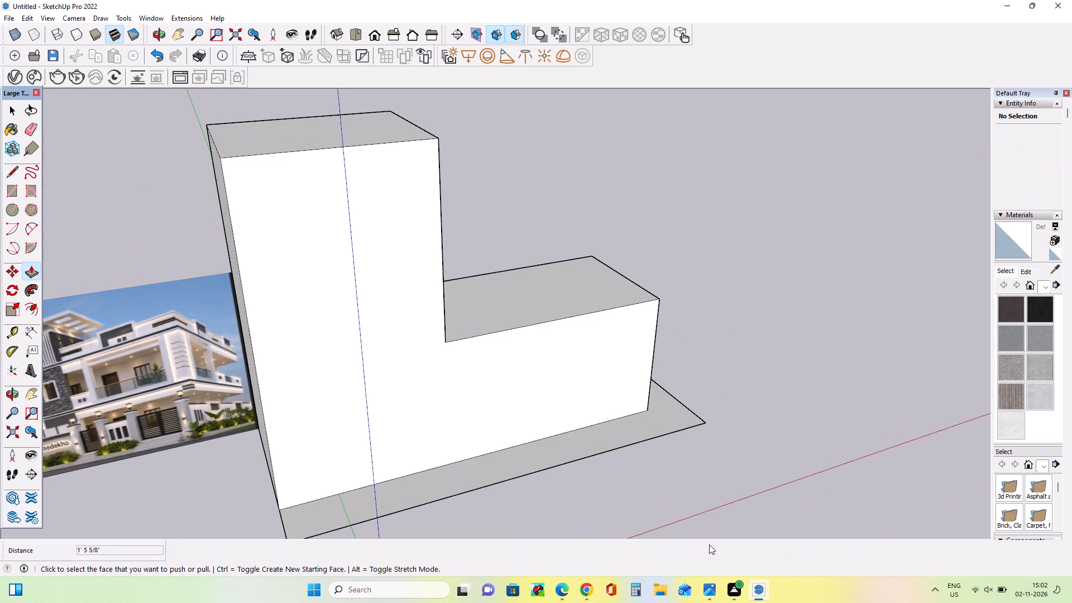
middle_click_drag(705, 546, 601, 530)
middle_click_drag(607, 553, 509, 564)
scroll(521, 541, "down", 1)
middle_click_drag(697, 449, 630, 476)
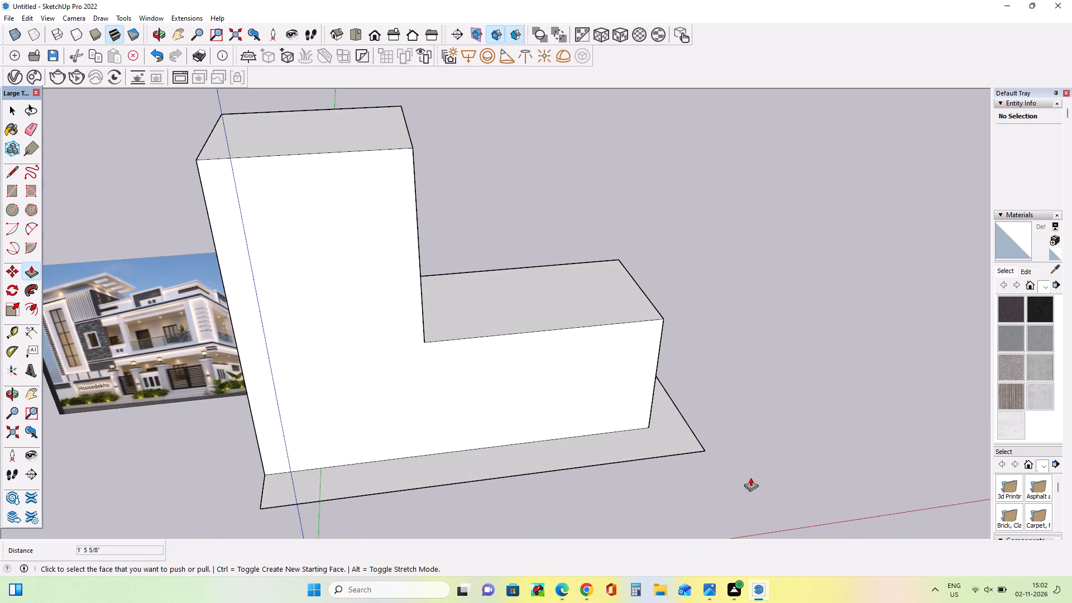
middle_click_drag(763, 479, 704, 494)
middle_click_drag(705, 493, 721, 435)
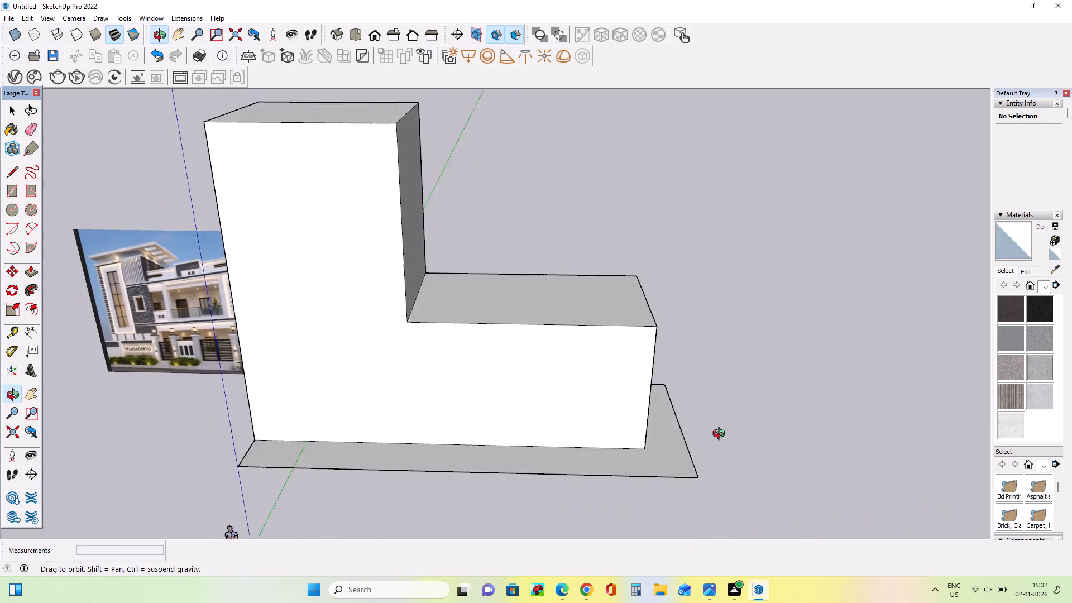
middle_click_drag(721, 435, 733, 451)
middle_click_drag(617, 481, 629, 492)
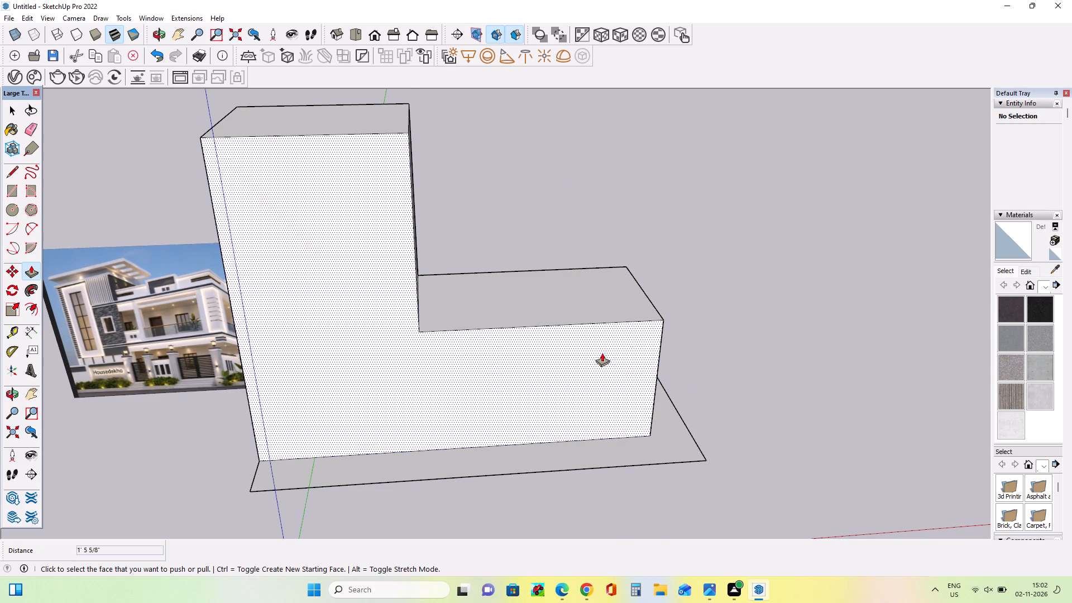
middle_click(666, 371)
scroll(694, 376, "down", 3)
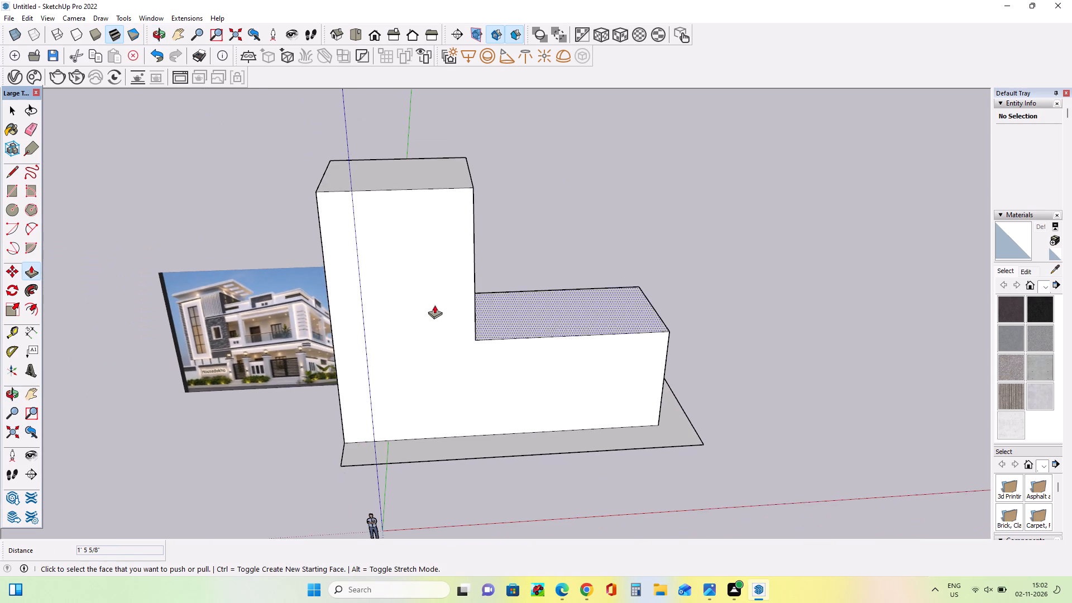
middle_click_drag(434, 302, 439, 214)
scroll(487, 249, "up", 4)
middle_click_drag(654, 316, 532, 428)
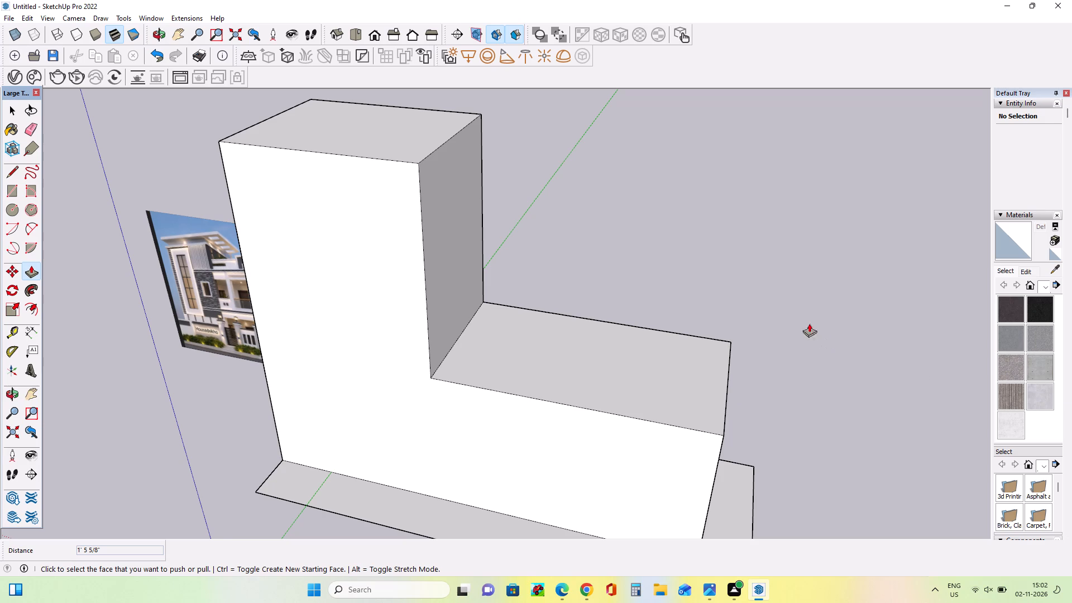
Examine the L-shaped massing from front and side angles and compare its proportions with the villa image.
middle_click_drag(776, 363, 831, 305)
scroll(408, 326, "down", 4)
middle_click_drag(587, 334, 595, 377)
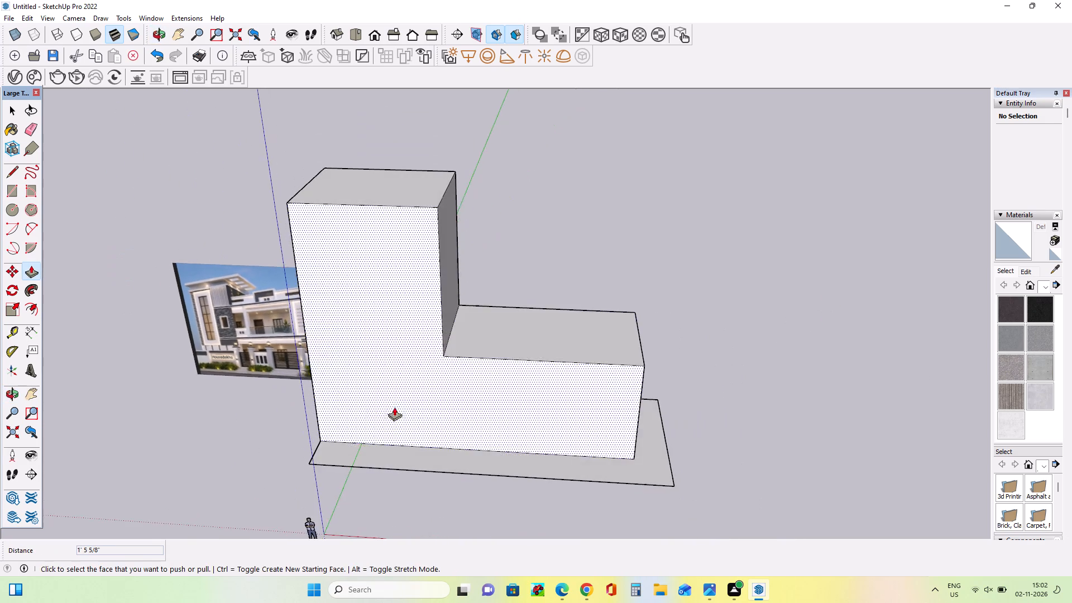
scroll(269, 396, "up", 5)
middle_click_drag(368, 400, 392, 434)
middle_click_drag(315, 418, 369, 351)
scroll(374, 363, "down", 1)
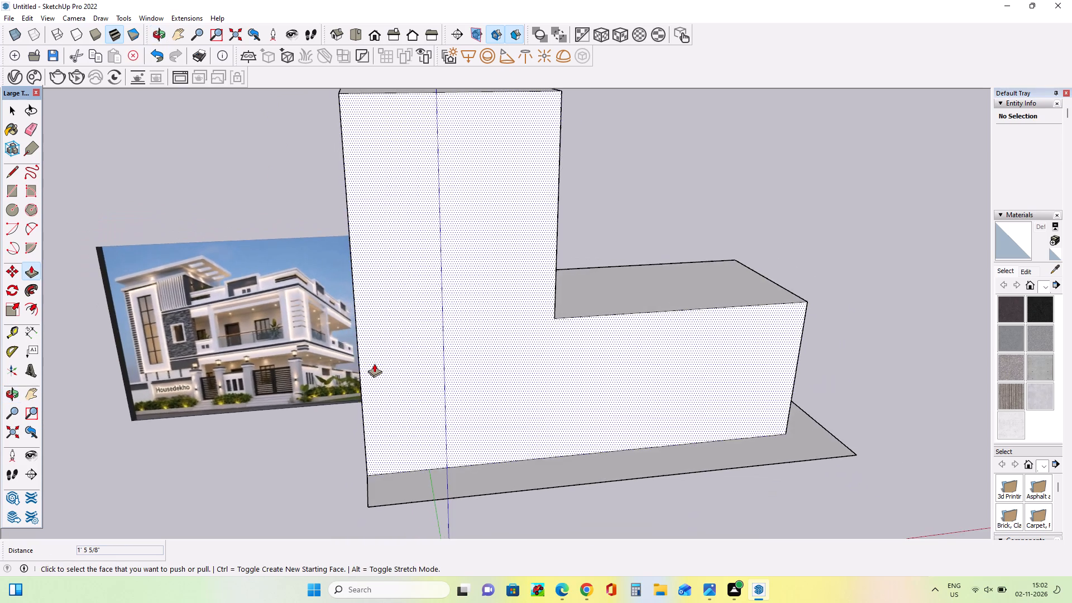
scroll(374, 363, "down", 5)
middle_click_drag(504, 323, 514, 245)
scroll(438, 185, "up", 4)
middle_click_drag(420, 271, 412, 323)
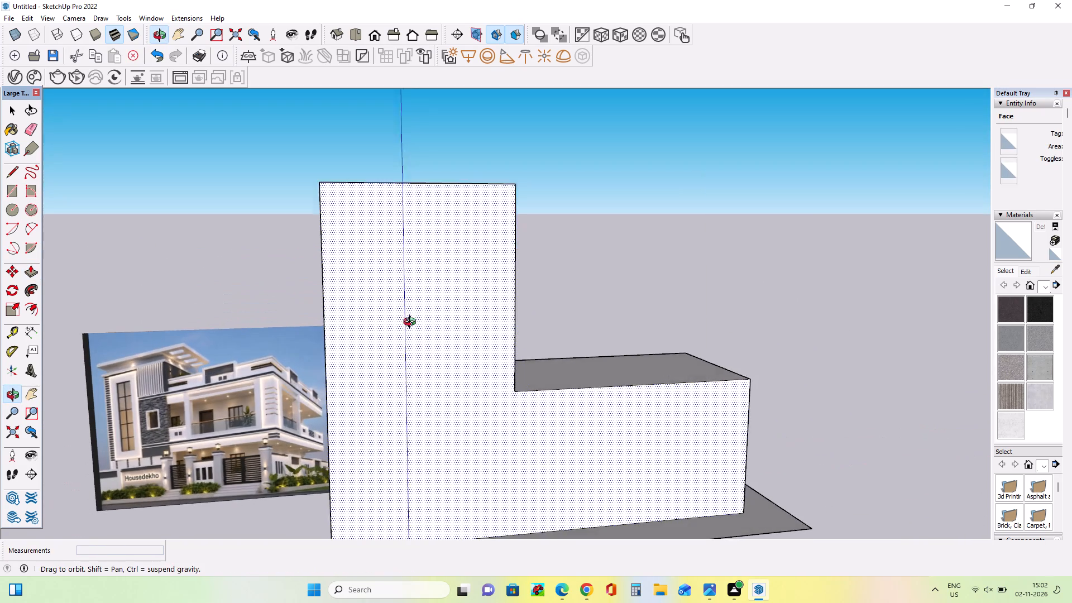
middle_click_drag(412, 323, 403, 352)
middle_click_drag(558, 324, 559, 347)
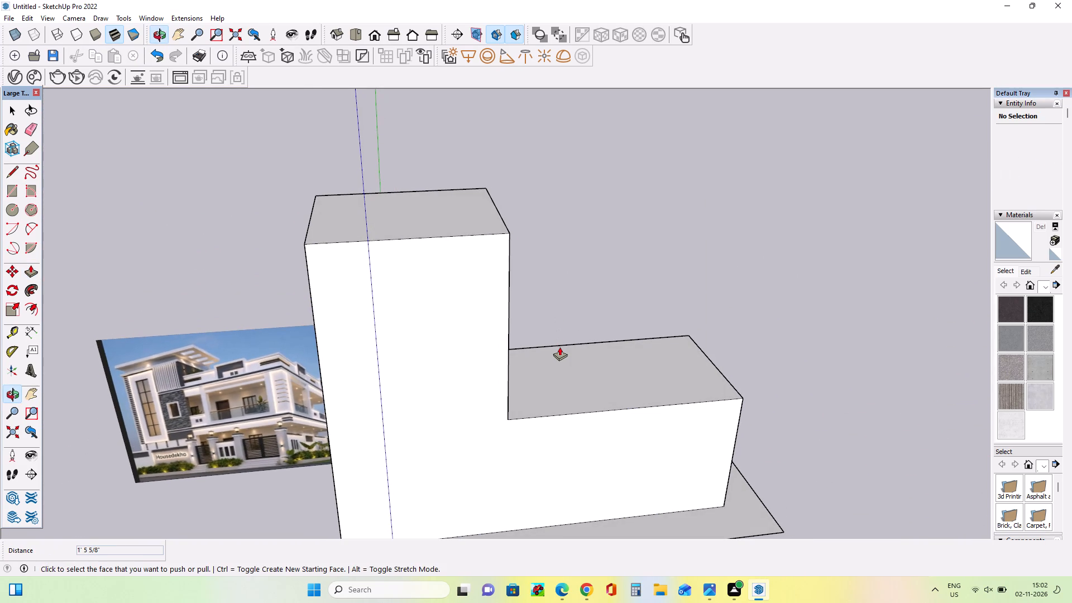
middle_click_drag(559, 347, 564, 357)
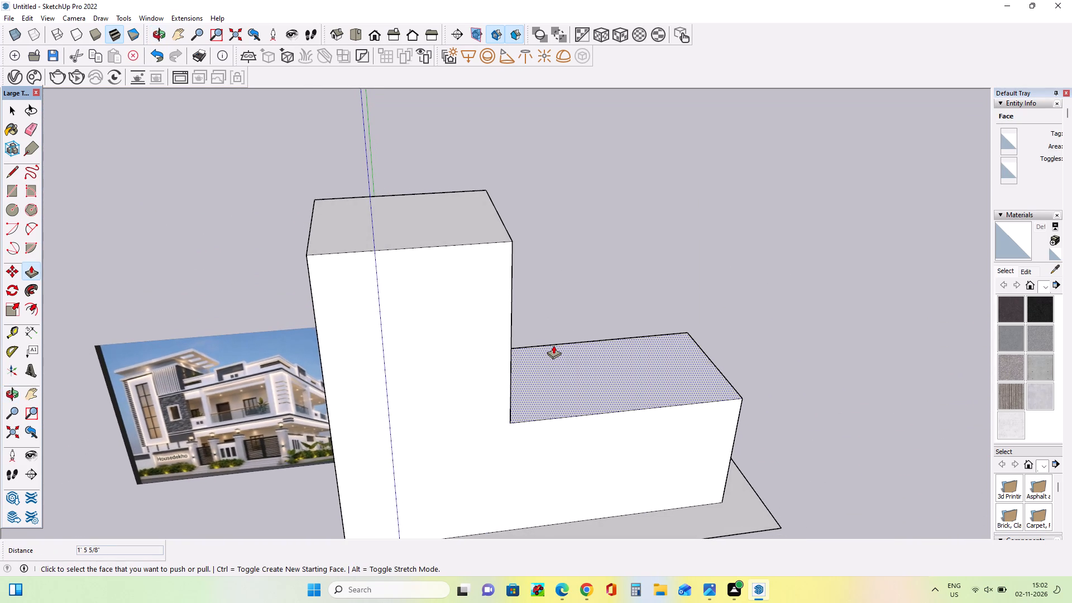
middle_click_drag(501, 313, 507, 295)
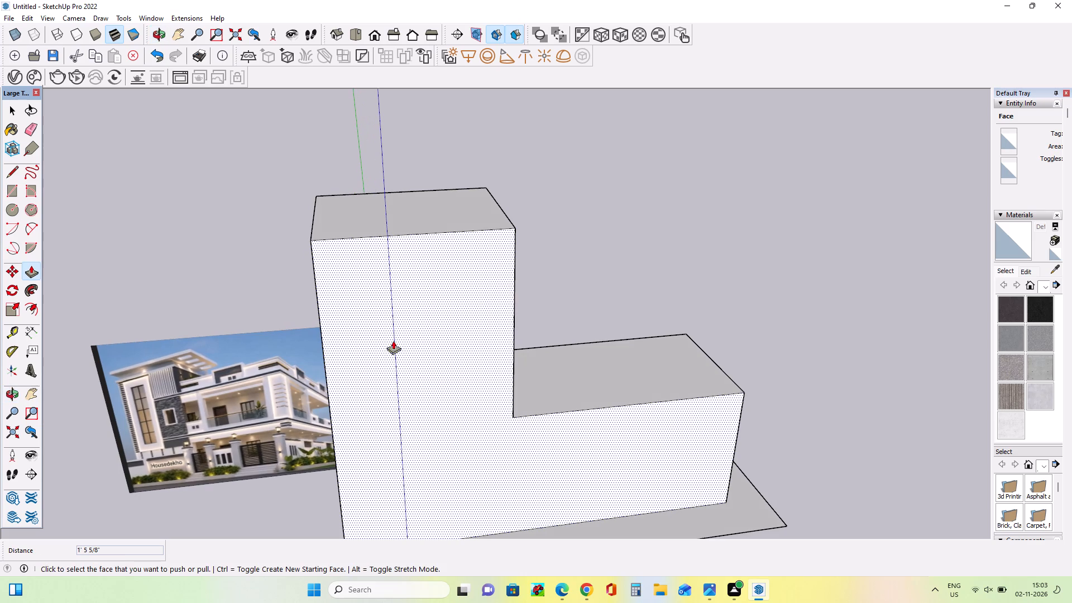
middle_click_drag(450, 305, 451, 314)
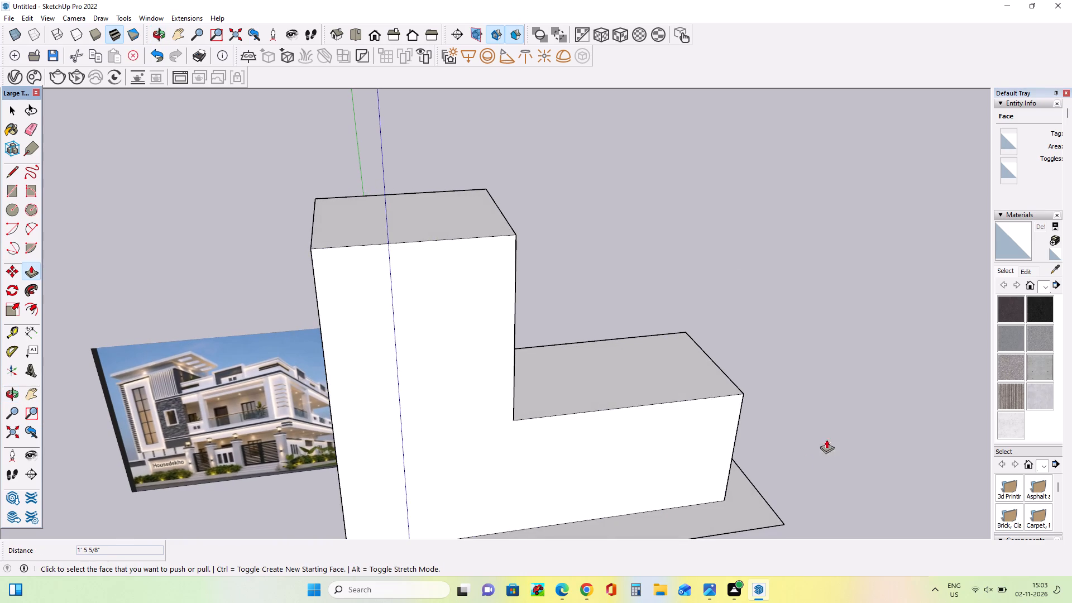
scroll(370, 283, "down", 1)
middle_click_drag(556, 304, 551, 328)
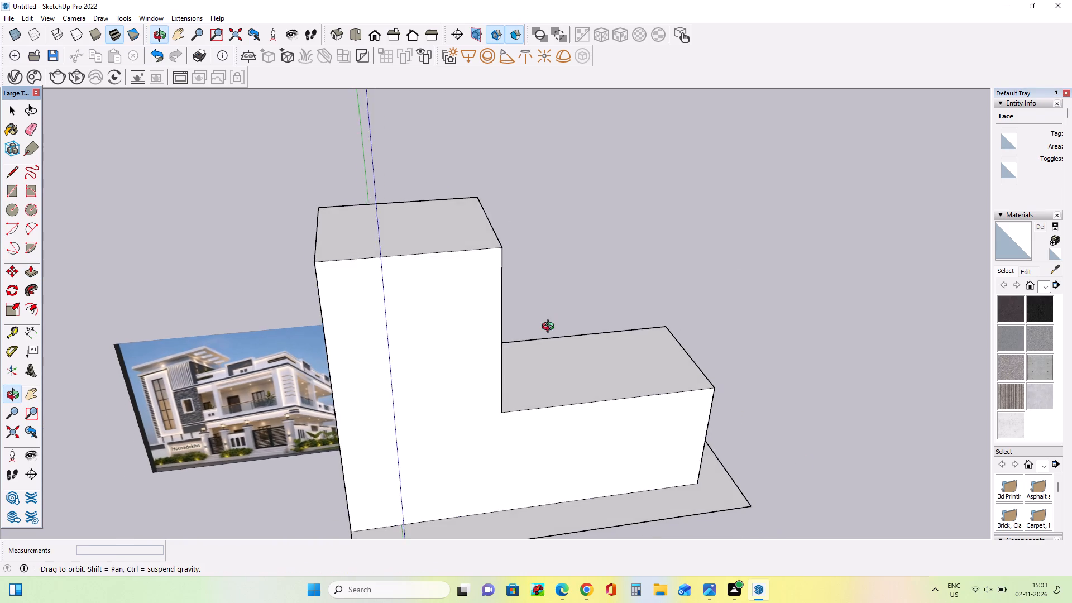
middle_click_drag(551, 328, 534, 255)
middle_click_drag(582, 308, 508, 300)
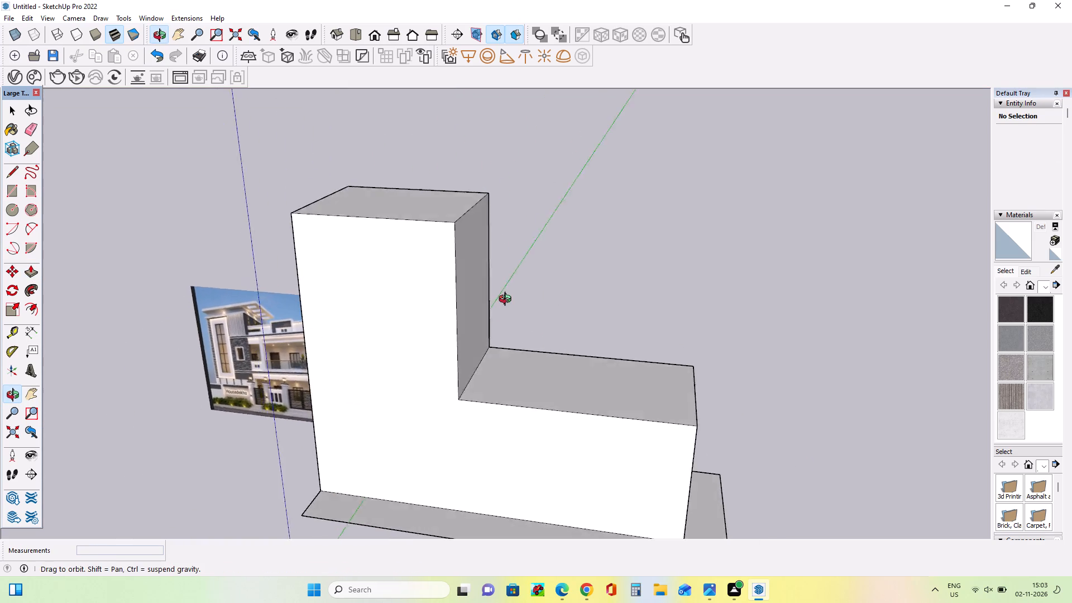
middle_click_drag(508, 300, 521, 298)
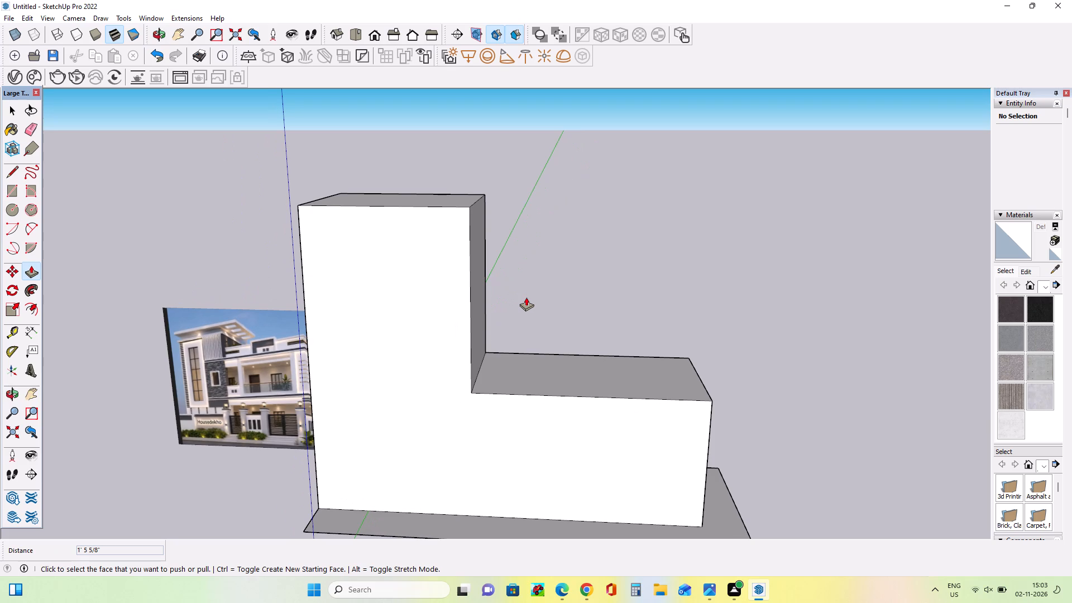
left_click_drag(526, 297, 544, 312)
middle_click_drag(710, 193, 715, 222)
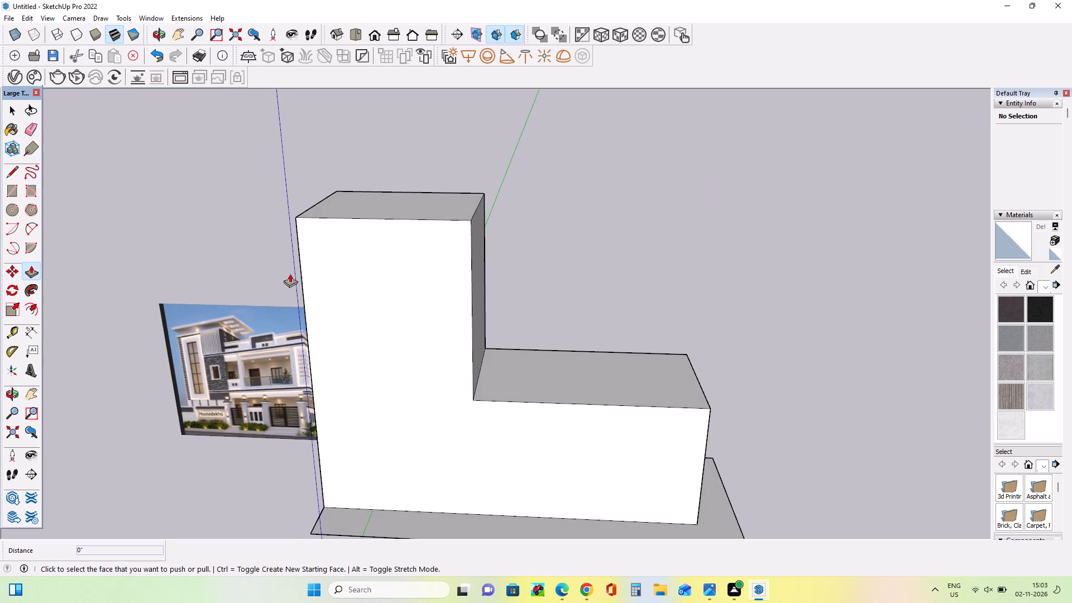
scroll(346, 326, "up", 4)
middle_click_drag(387, 340, 445, 271)
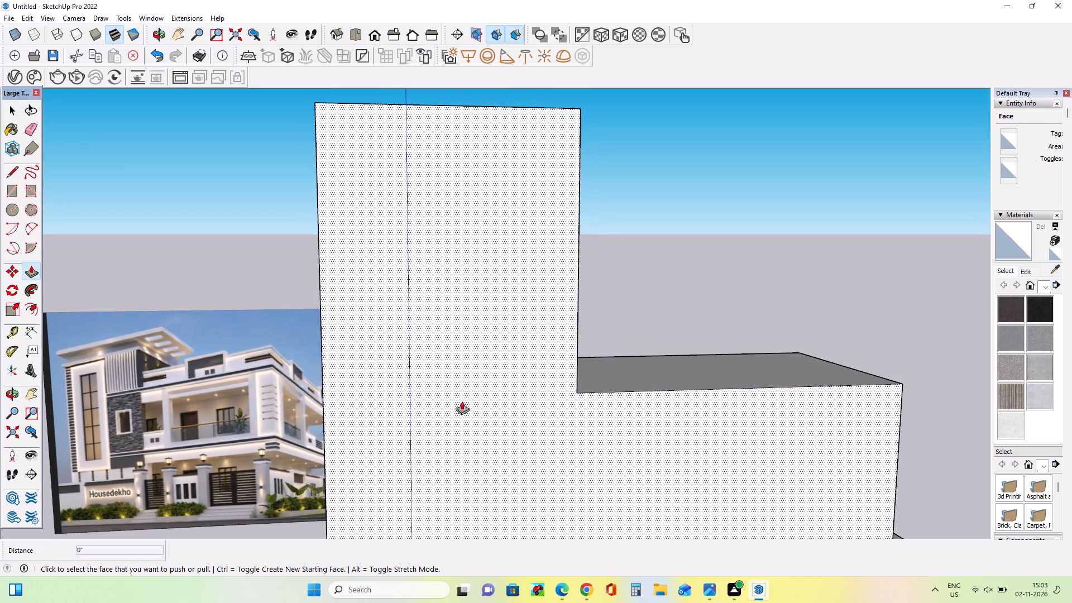
scroll(437, 319, "down", 3)
middle_click_drag(514, 338, 495, 342)
scroll(419, 282, "up", 1)
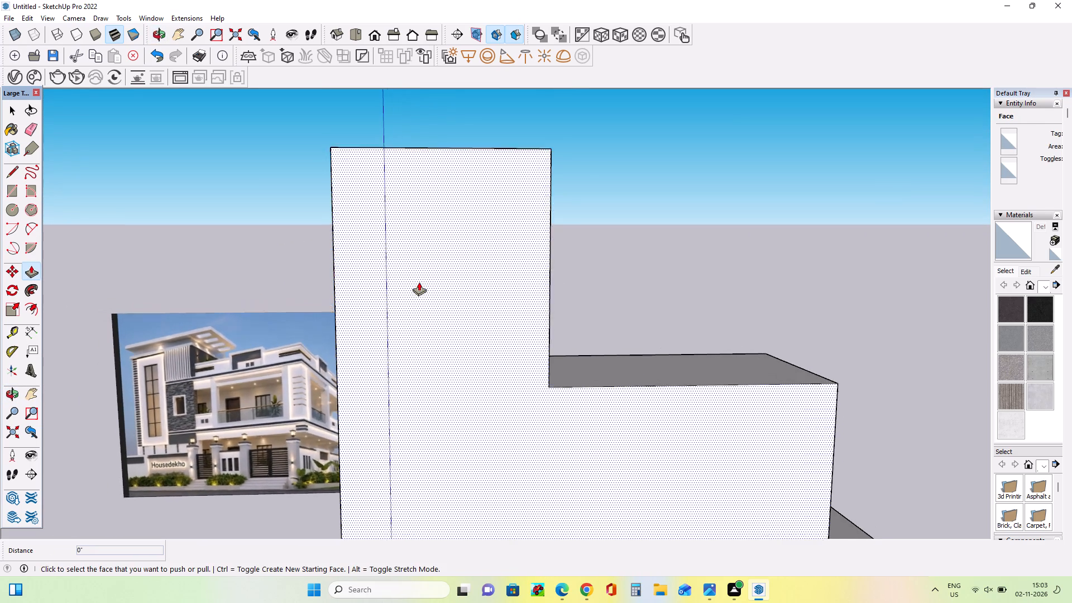
scroll(419, 282, "up", 2)
scroll(427, 260, "down", 3)
scroll(427, 260, "up", 1)
scroll(427, 260, "down", 4)
Push/Pull the low block's top face upward by about 1' 10".
middle_click_drag(523, 282, 532, 350)
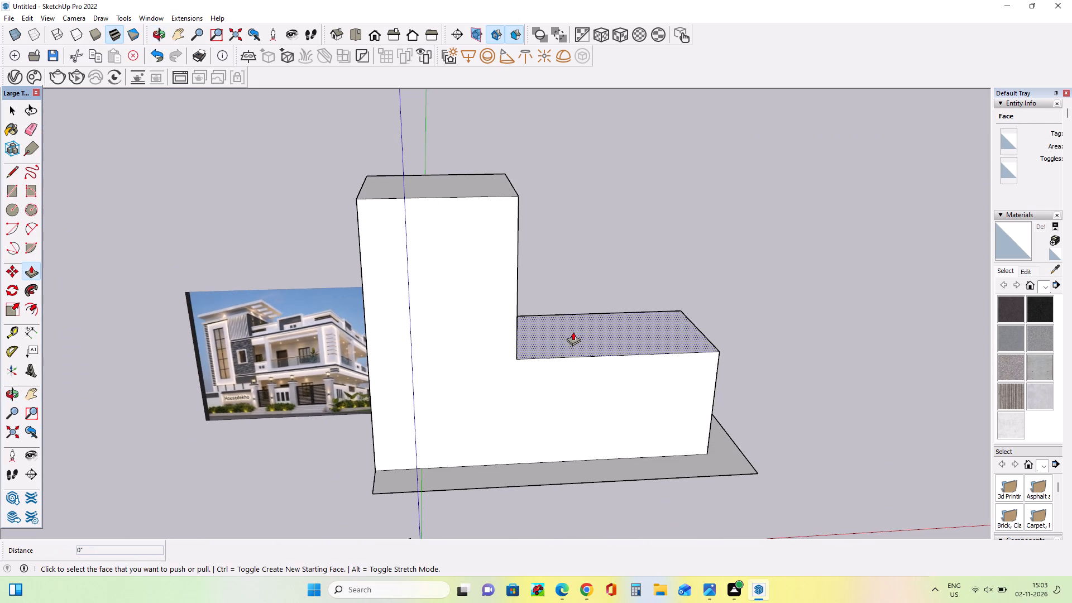
left_click_drag(576, 331, 575, 323)
Examine the villa image's compound wall, gates and ground-floor bands up close against the massing's front face.
middle_click_drag(550, 334, 547, 296)
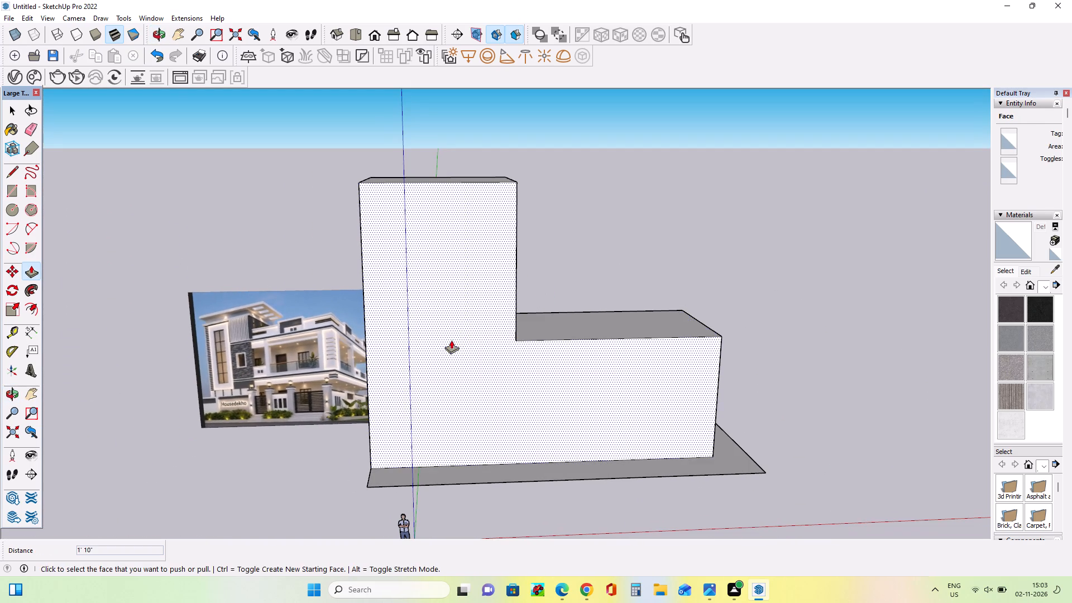
scroll(454, 342, "up", 3)
middle_click_drag(454, 342, 461, 351)
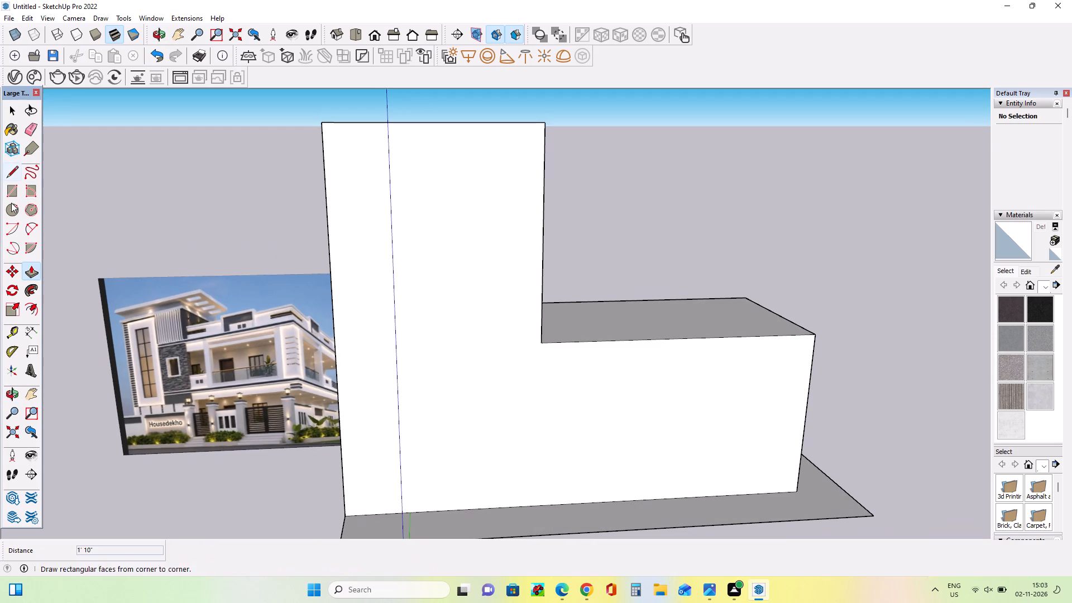
left_click(13, 192)
middle_click_drag(449, 303, 450, 289)
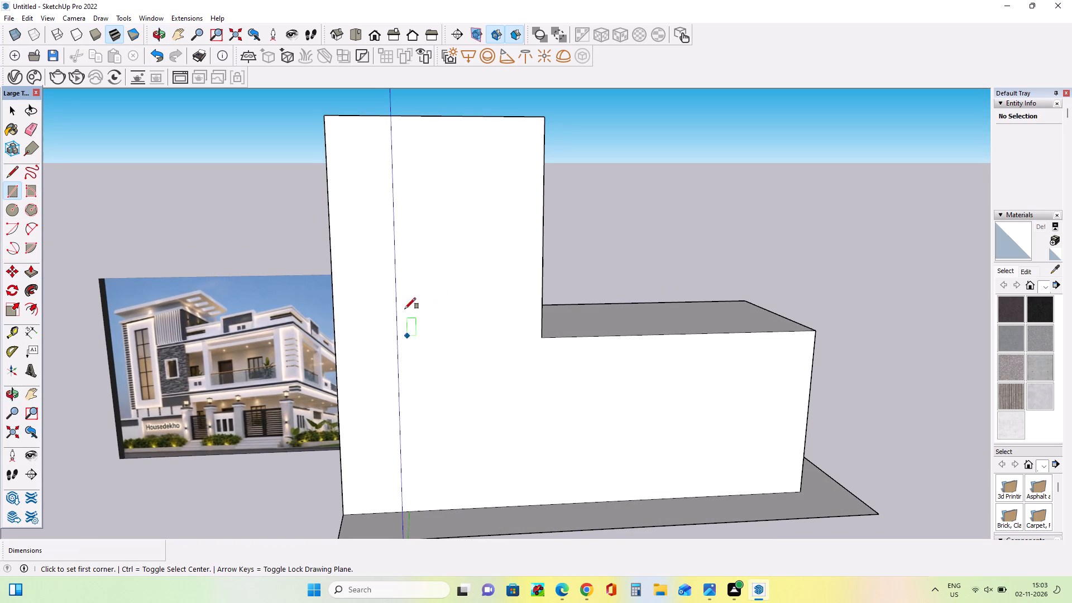
scroll(435, 457, "up", 1)
middle_click_drag(435, 457, 442, 463)
scroll(96, 434, "up", 7)
scroll(110, 425, "down", 1)
scroll(111, 425, "up", 3)
scroll(119, 421, "down", 1)
scroll(119, 421, "up", 3)
scroll(133, 415, "down", 1)
scroll(133, 415, "up", 3)
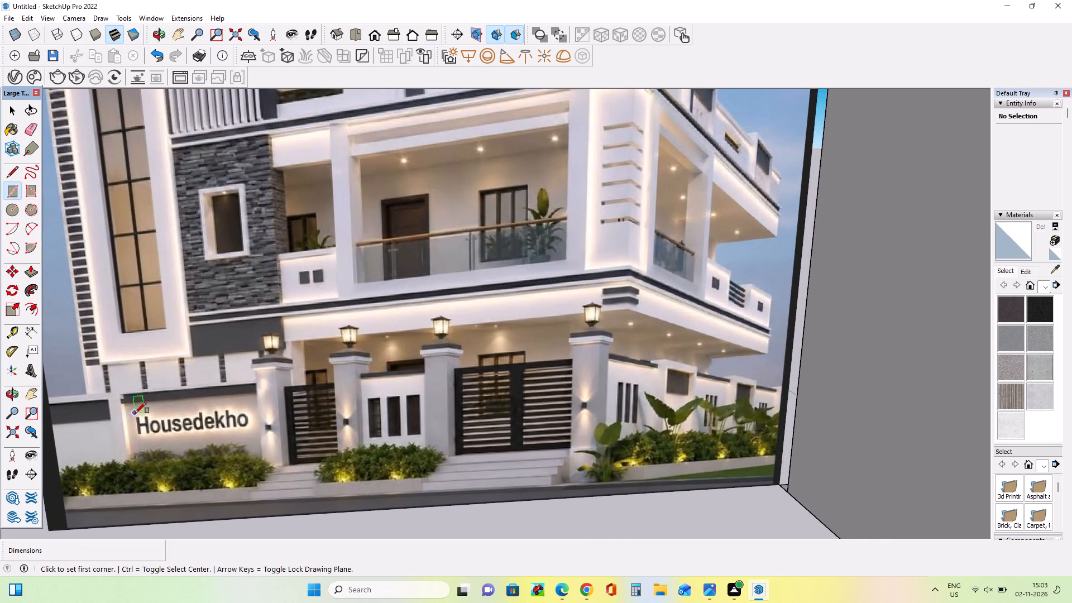
scroll(160, 396, "down", 11)
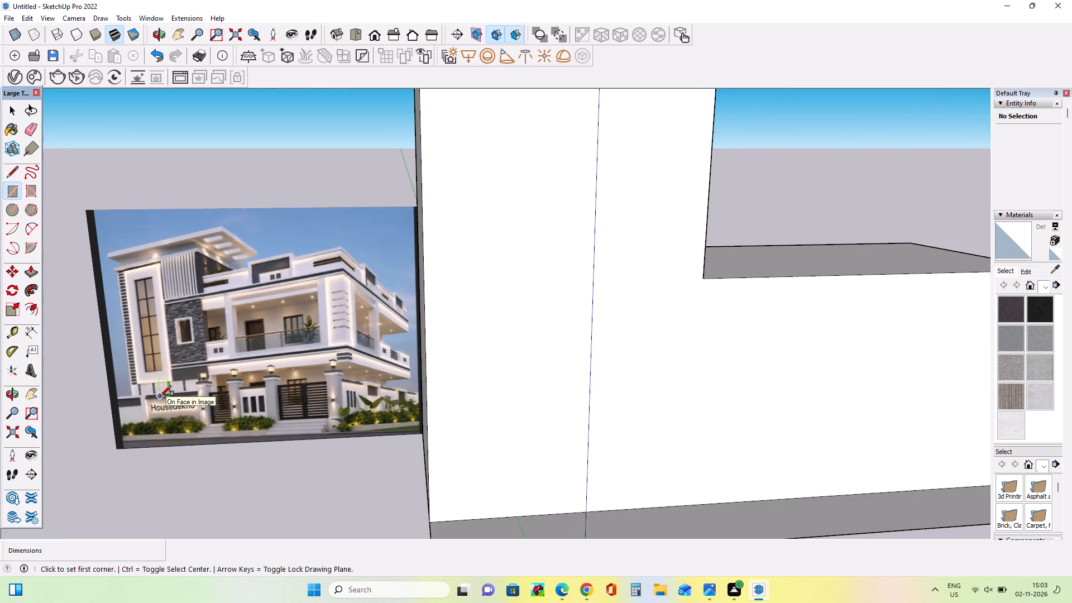
scroll(160, 396, "down", 1)
scroll(298, 411, "up", 7)
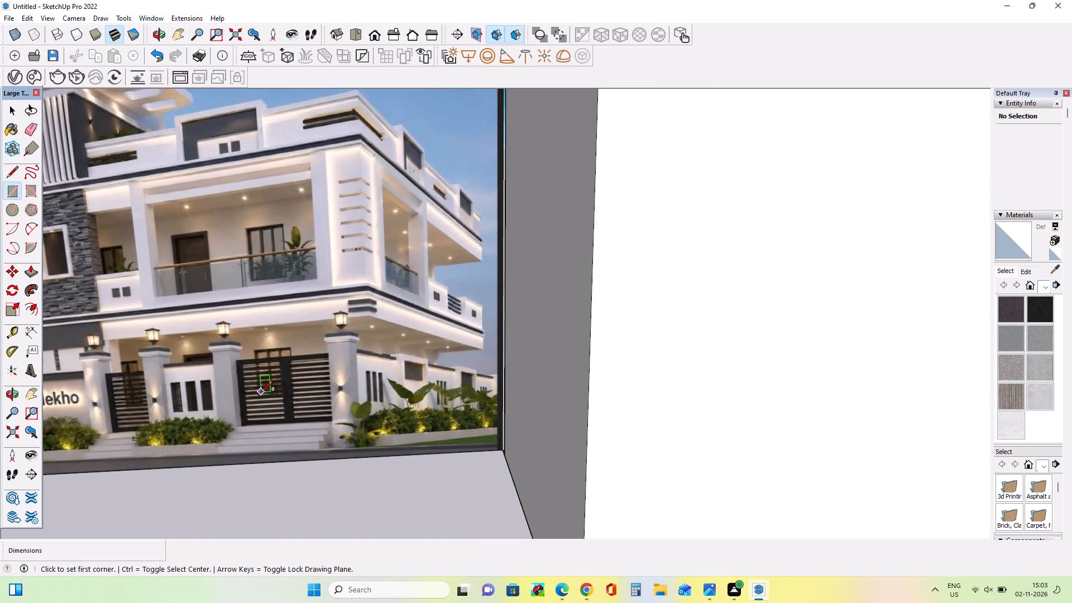
scroll(258, 387, "down", 7)
scroll(259, 385, "up", 9)
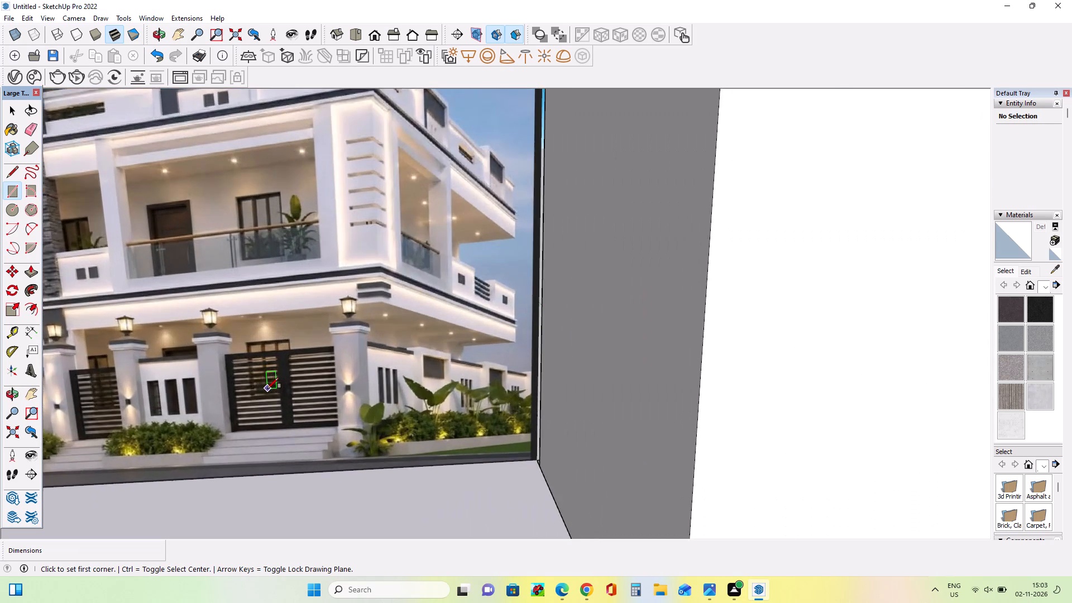
scroll(266, 389, "down", 15)
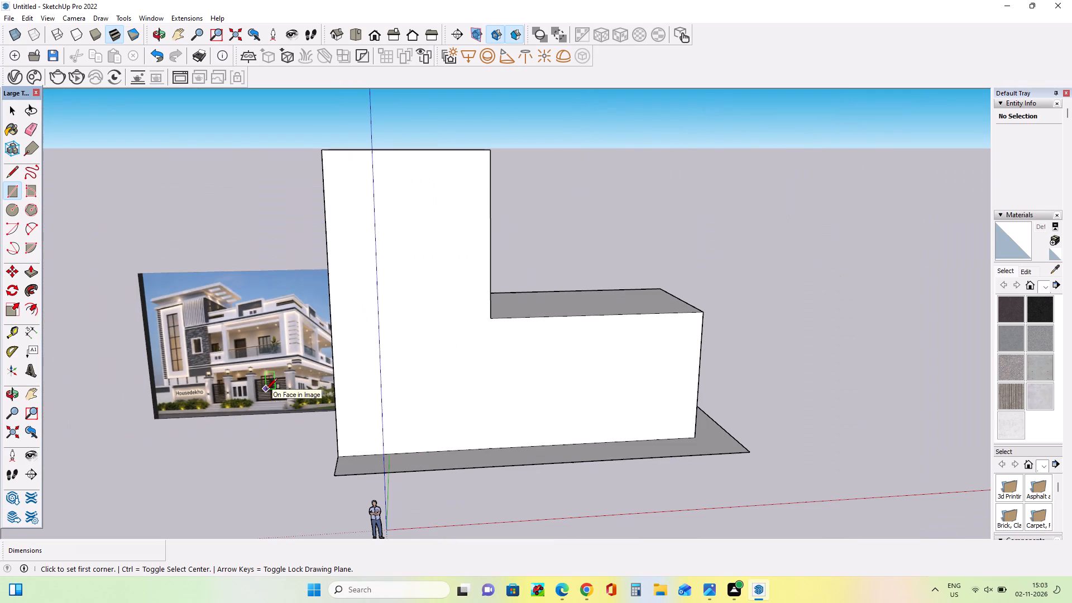
Draw two rectangles on the tower's front face, from the inner corner to the outer bottom corner and to the outer top corner.
left_click(487, 316)
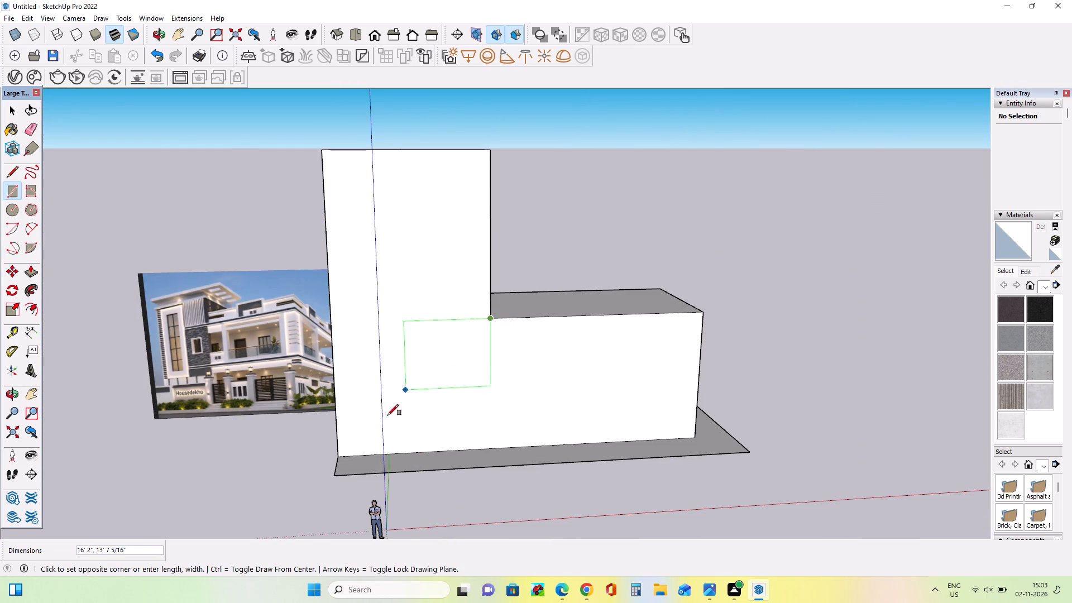
left_click(339, 454)
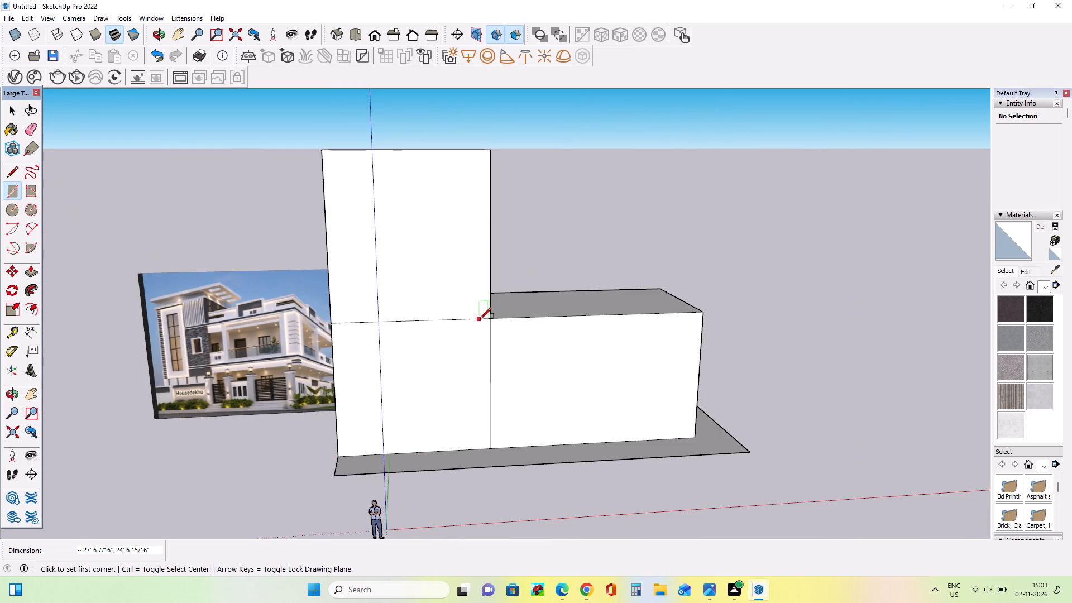
left_click(489, 317)
left_click(320, 148)
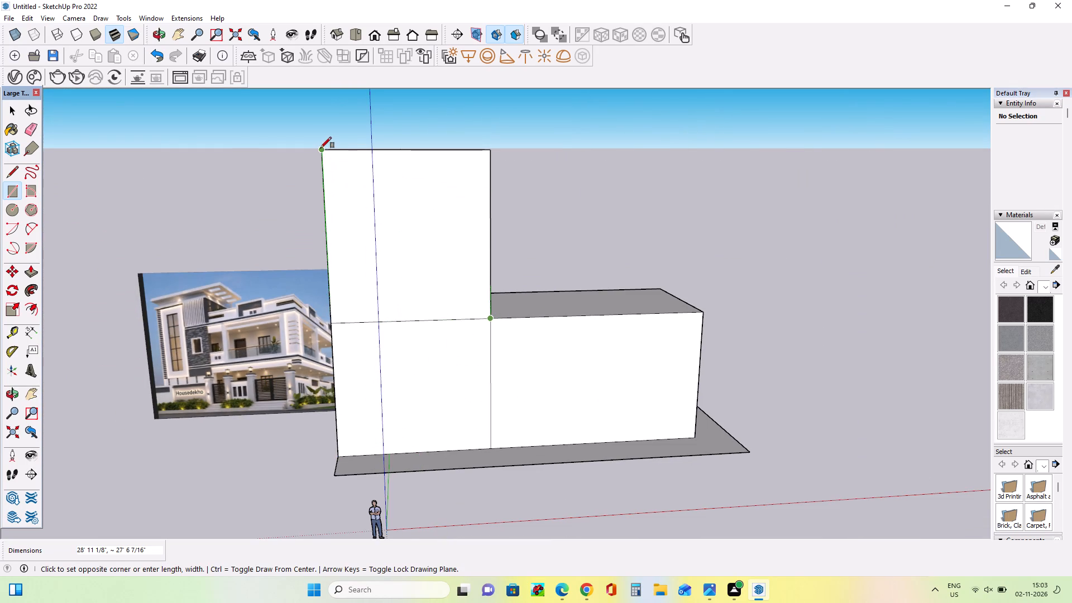
Erase the horizontal line crossing the tower's front face, keeping the vertical line between tower and low block.
middle_click_drag(460, 272, 467, 281)
left_click(24, 125)
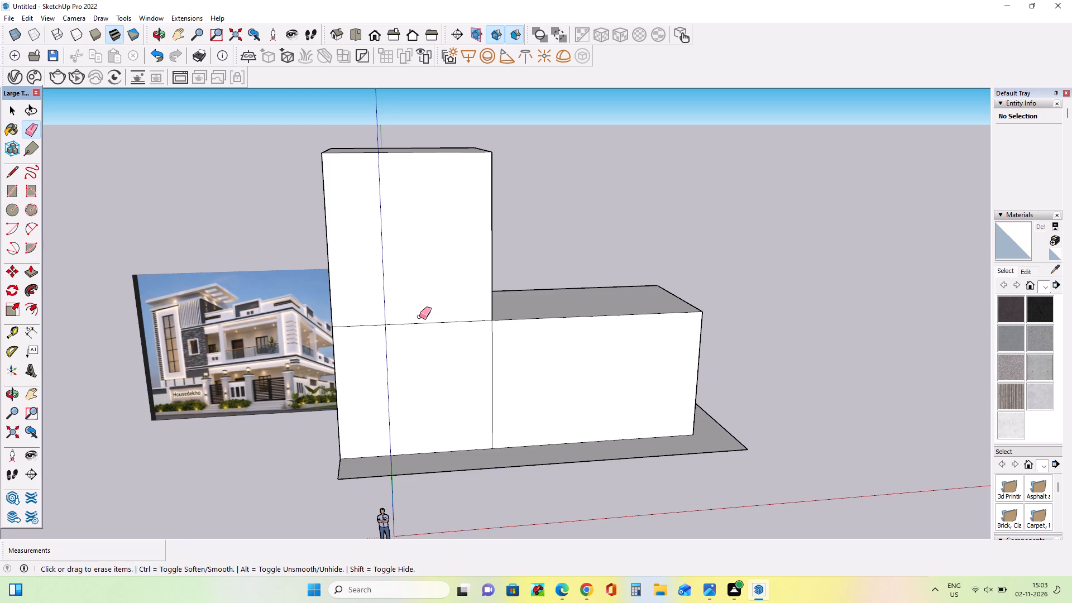
left_click_drag(422, 305, 417, 360)
Push/Pull the low block's top face by about 6".
middle_click_drag(248, 408, 252, 375)
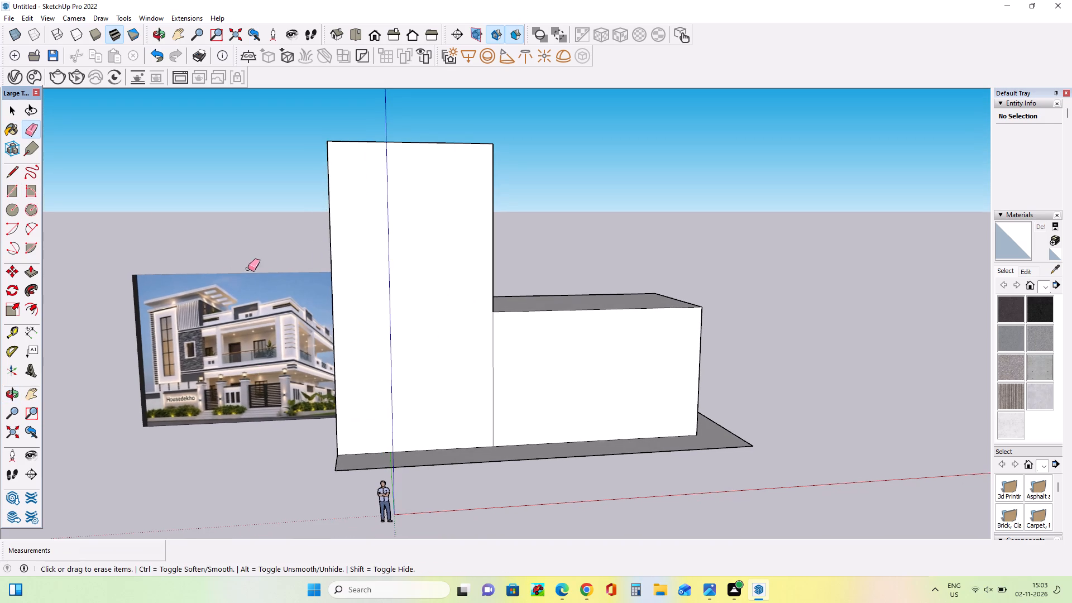
middle_click_drag(268, 266, 273, 286)
scroll(98, 396, "down", 4)
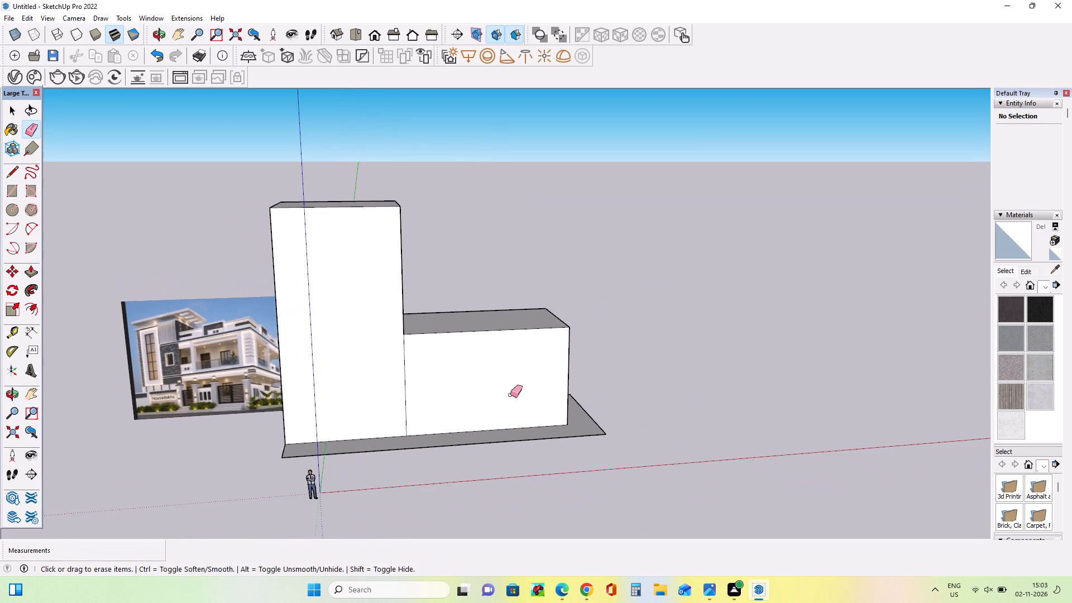
middle_click_drag(527, 400, 515, 433)
scroll(465, 392, "up", 5)
middle_click_drag(467, 390, 475, 384)
middle_click_drag(535, 358, 536, 372)
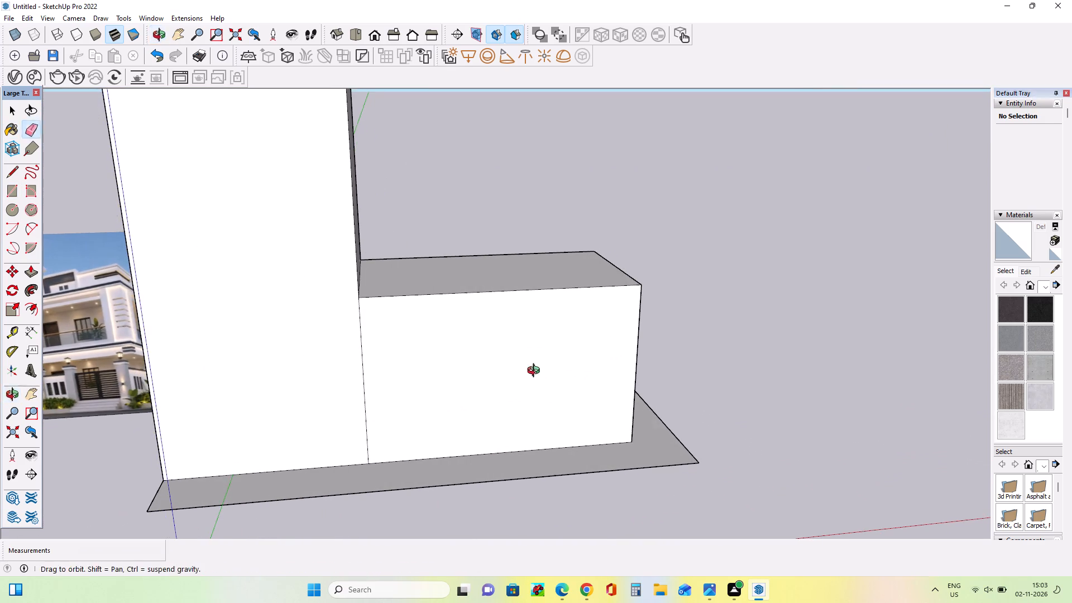
middle_click_drag(536, 372, 537, 374)
left_click(26, 272)
left_click(494, 279)
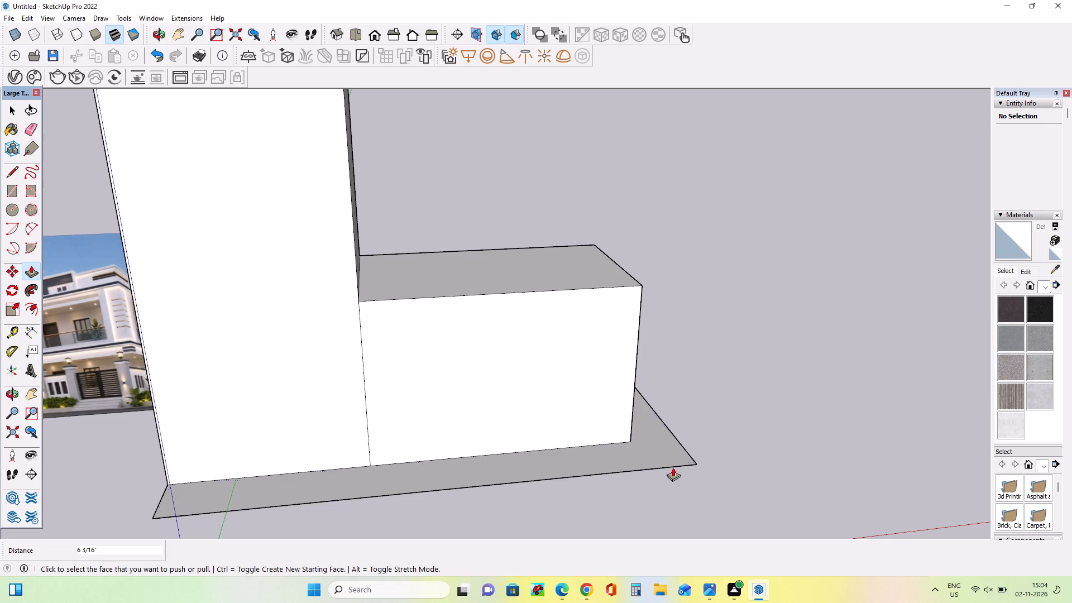
Draw a thin full-width rectangle along the top edge of the low block's front face to mark a roof-slab band.
middle_click(584, 223)
scroll(677, 268, "down", 2)
middle_click_drag(407, 326, 409, 256)
scroll(400, 299, "up", 3)
middle_click_drag(413, 302, 393, 368)
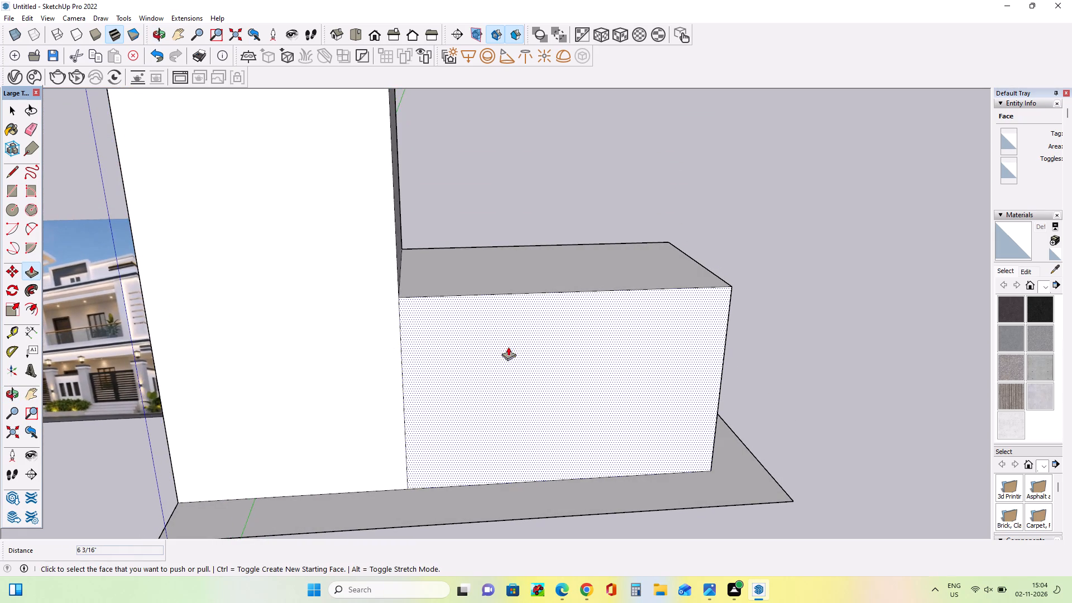
scroll(486, 335, "down", 1)
middle_click_drag(486, 334, 482, 310)
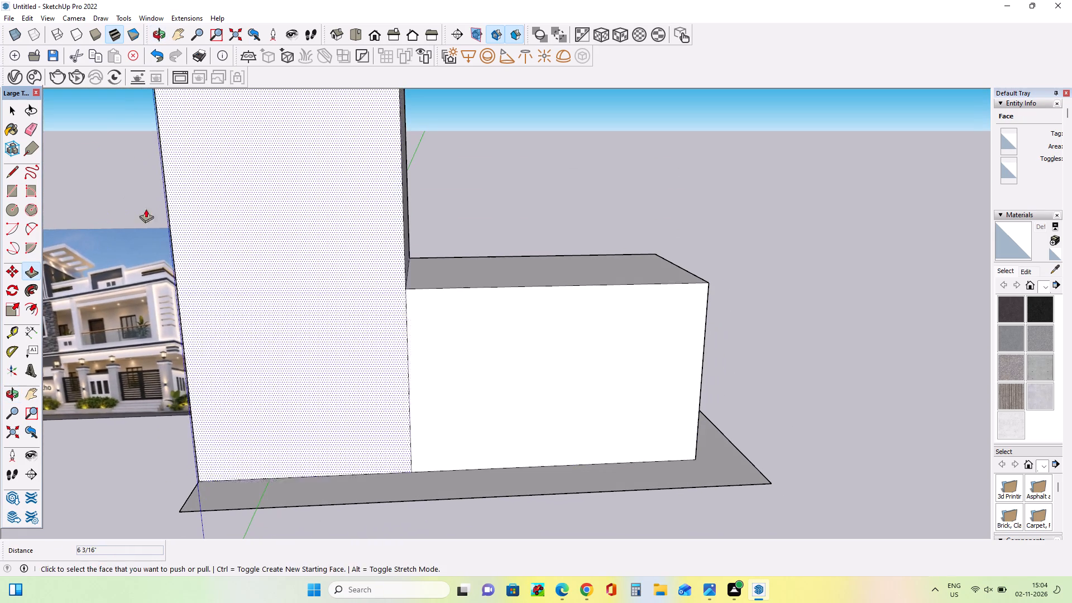
left_click(8, 186)
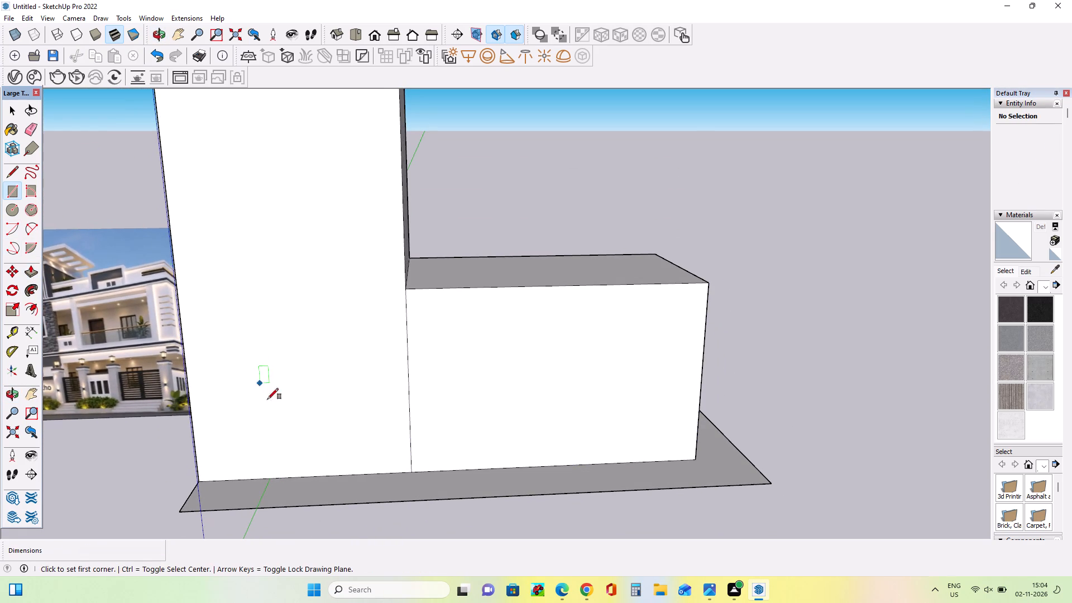
left_click(409, 288)
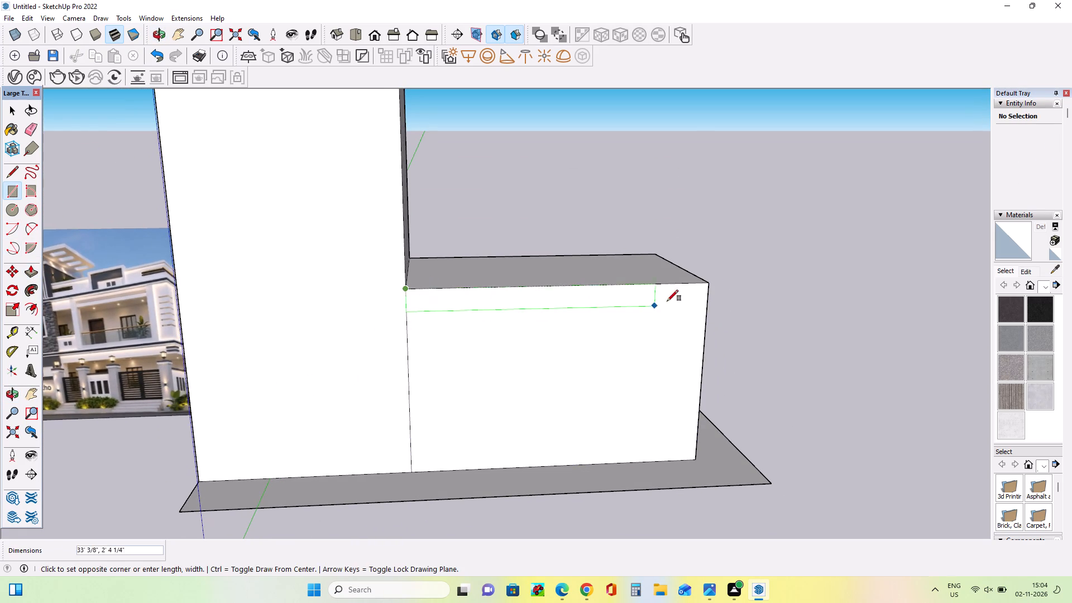
left_click(709, 299)
middle_click_drag(665, 353, 663, 376)
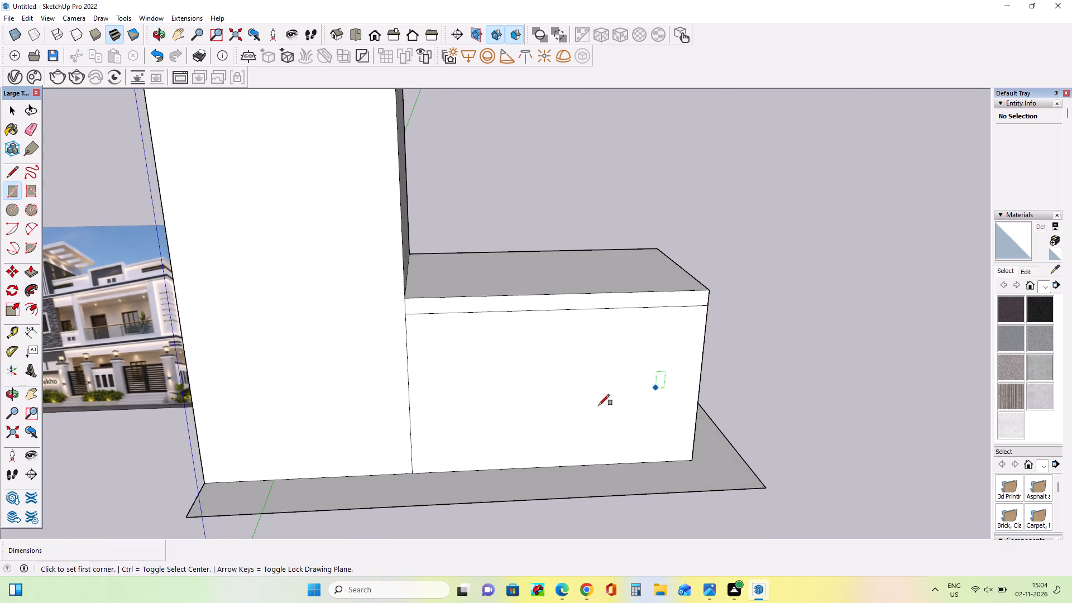
Push the low block's front face below the slab band inward, and pull it back out by about 6' 4 1/2".
left_click(26, 274)
left_click_drag(511, 394, 506, 358)
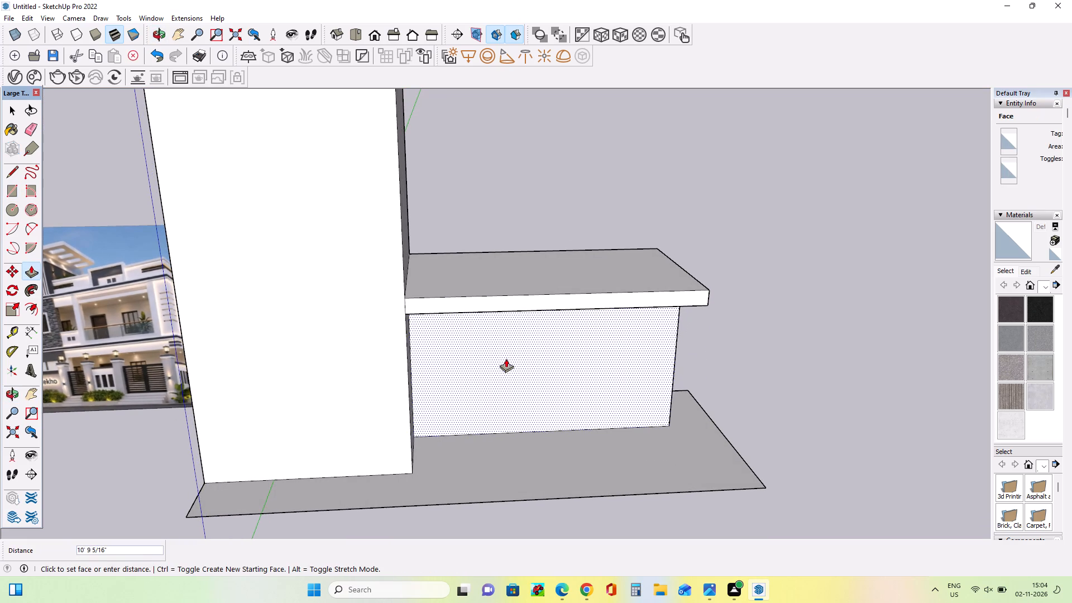
left_click_drag(506, 358, 506, 355)
middle_click_drag(688, 357, 692, 316)
left_click_drag(534, 381, 533, 386)
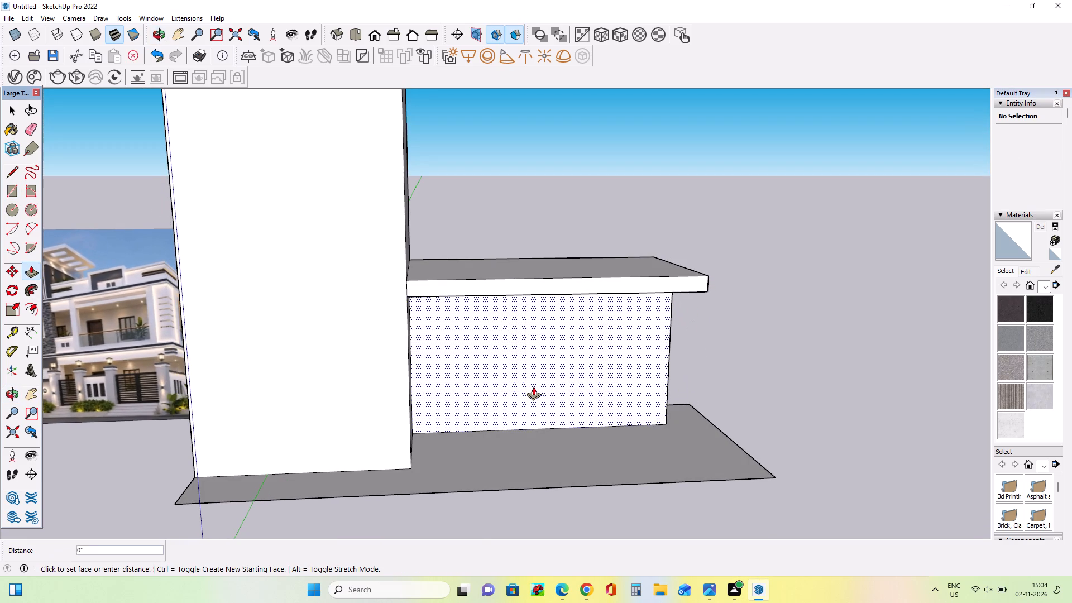
left_click_drag(533, 386, 537, 396)
Draw a rectangle across the top of the low block's outer side face, continuing the slab band from the overhang to the rear corner.
middle_click_drag(611, 399, 344, 399)
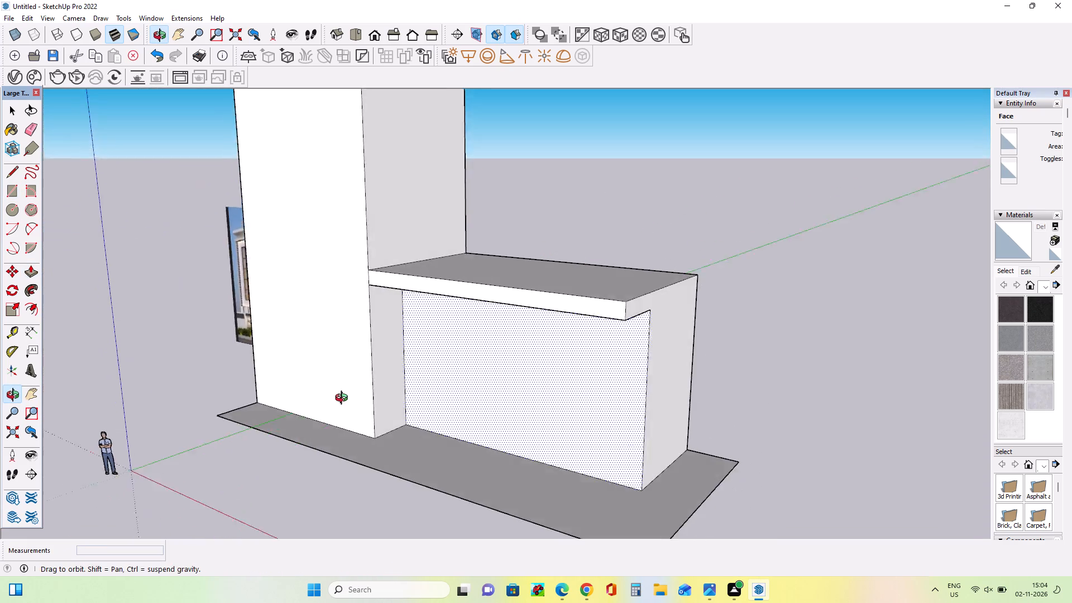
middle_click_drag(344, 399, 341, 399)
middle_click_drag(655, 360, 653, 377)
left_click(11, 193)
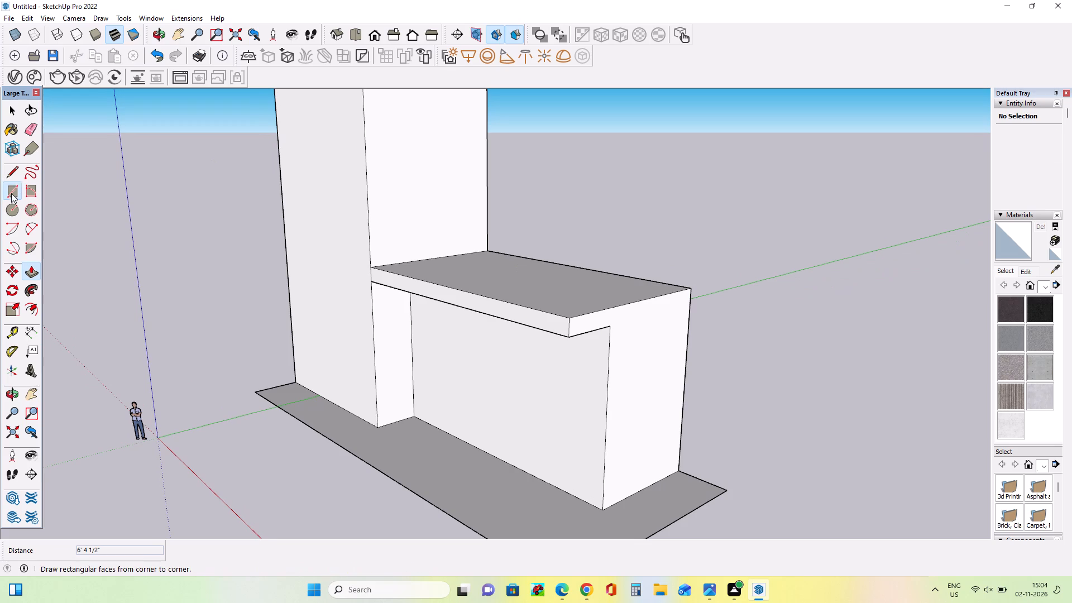
left_click(572, 334)
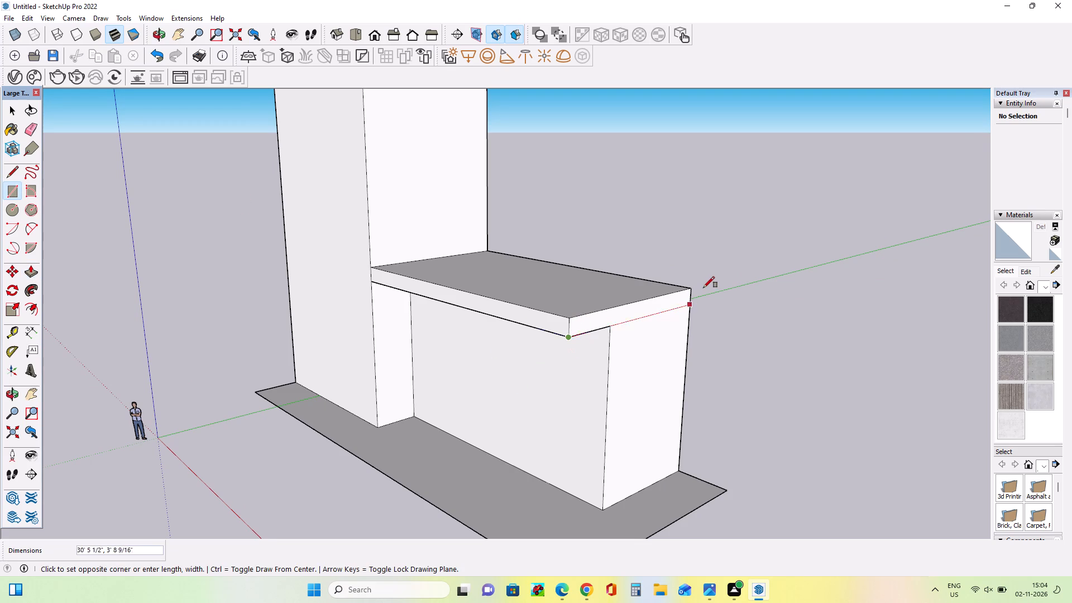
left_click(692, 290)
middle_click_drag(642, 346, 621, 339)
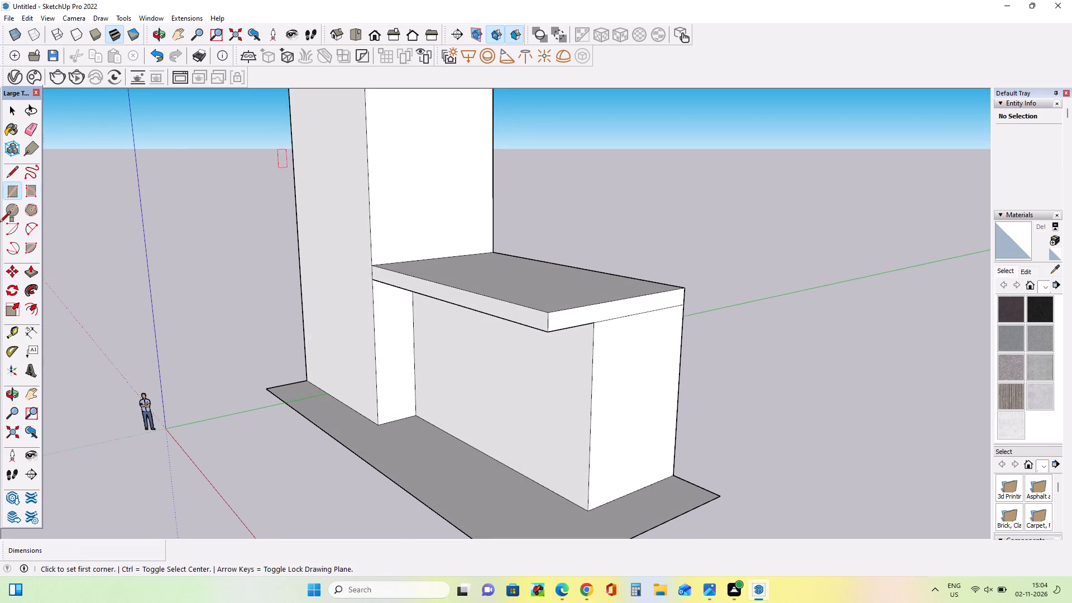
Push the low block's outer side face below the band inward by about 4' 3", leaving the slab overhanging.
left_click(30, 267)
left_click_drag(611, 422, 587, 408)
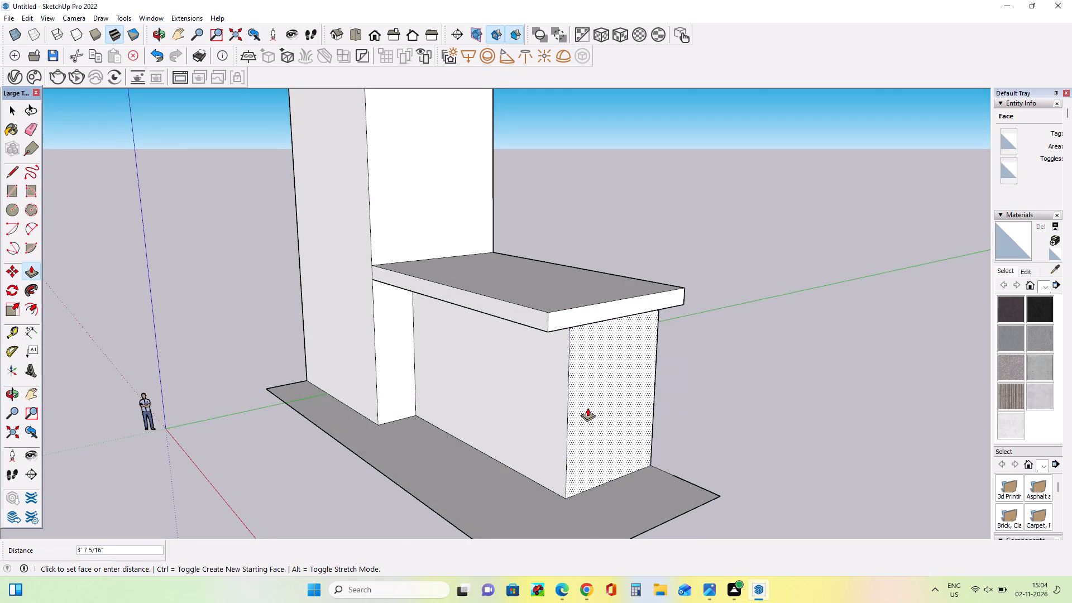
left_click_drag(587, 408, 587, 407)
Pull the low block's recessed front wall outward to make the slab's front overhang shallower.
middle_click_drag(443, 422, 698, 408)
scroll(555, 361, "up", 3)
middle_click_drag(722, 362, 401, 393)
middle_click_drag(574, 389, 736, 391)
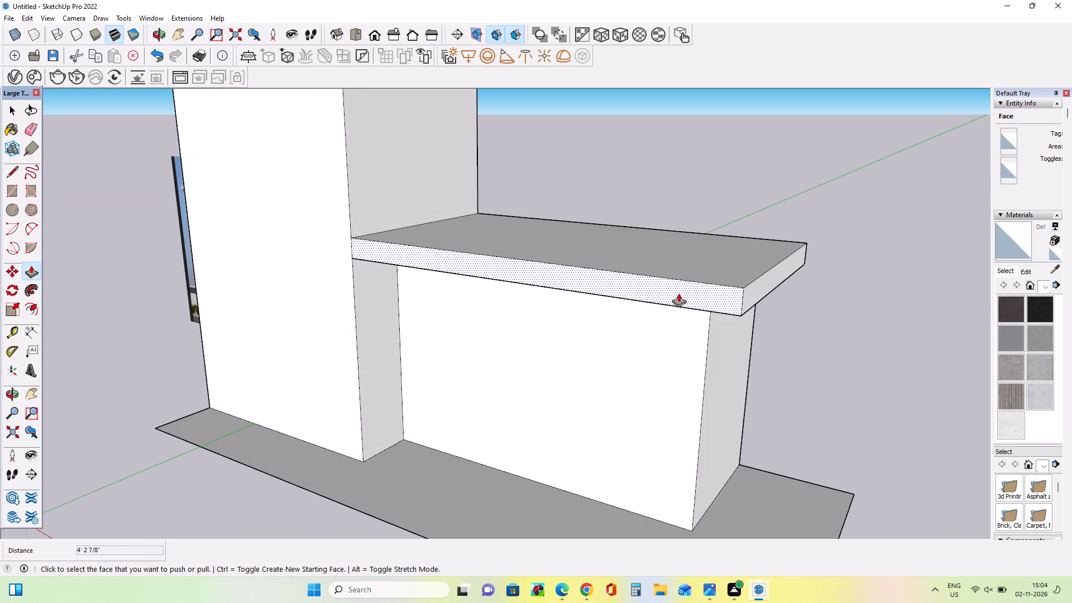
middle_click_drag(631, 341, 637, 343)
left_click_drag(634, 347, 616, 357)
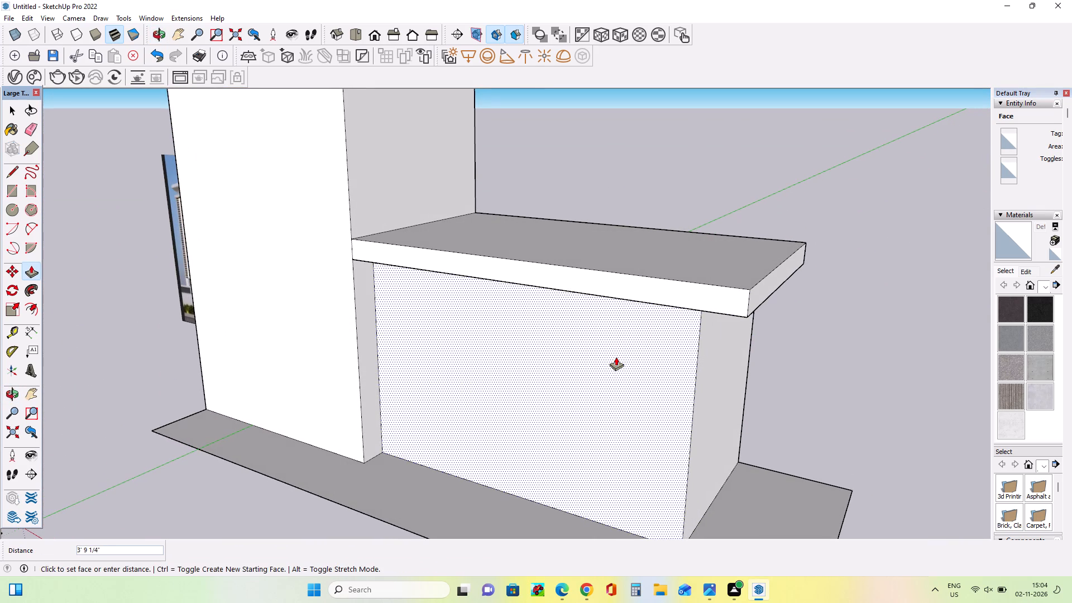
left_click_drag(616, 357, 623, 356)
Pull the low block's outer side wall outward by about 1' 5 1/2" to reduce the side overhang.
middle_click_drag(256, 363, 290, 279)
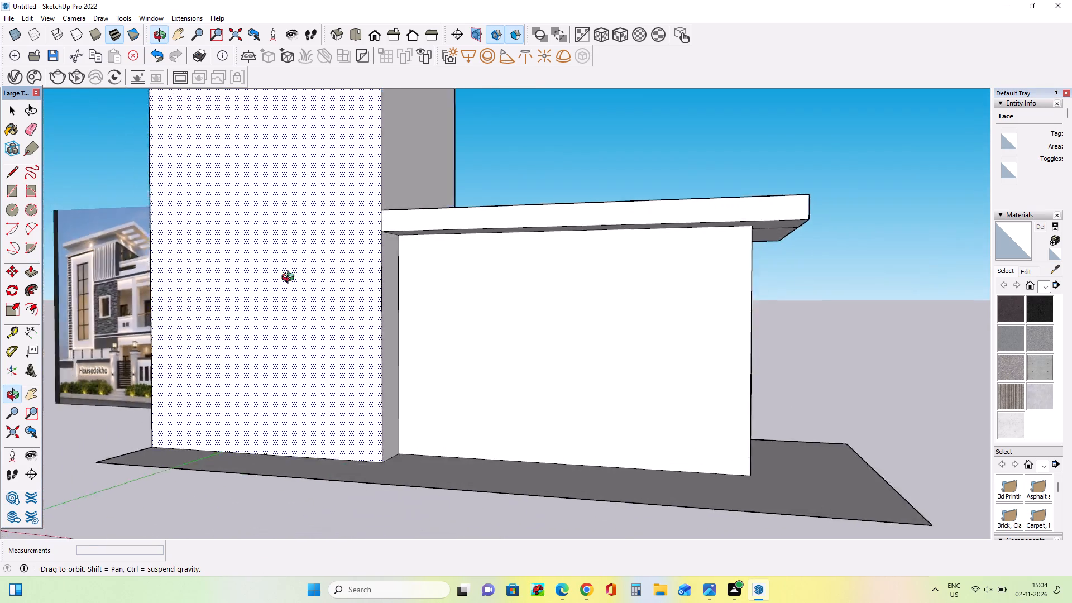
middle_click_drag(290, 279, 220, 231)
left_click_drag(697, 313, 715, 323)
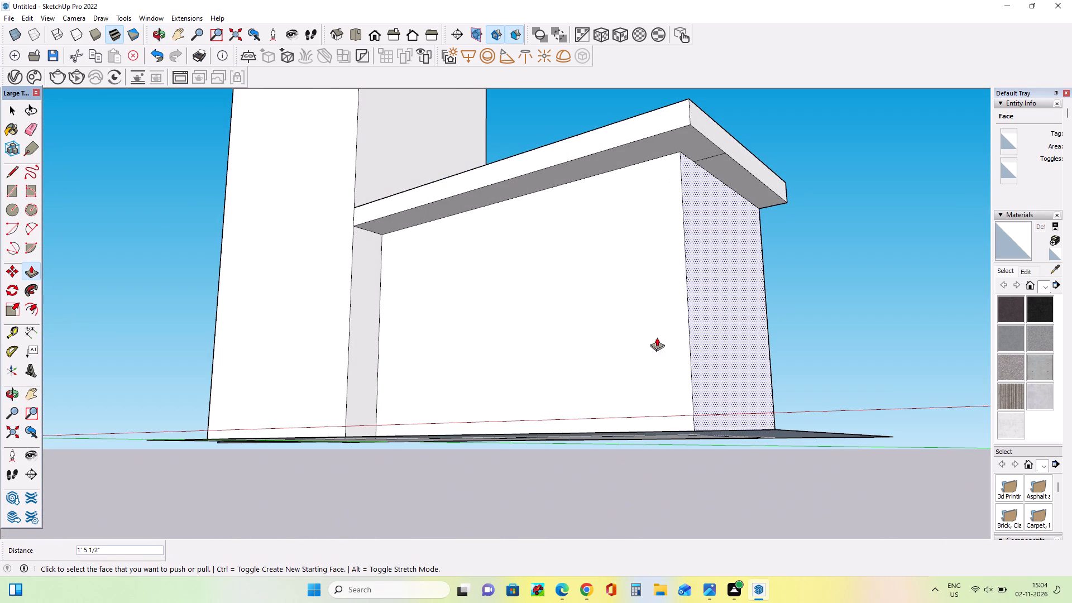
Compare the low block's walls and slab overhang with the reference image's ground floor, porch and gate area.
middle_click_drag(395, 337, 447, 466)
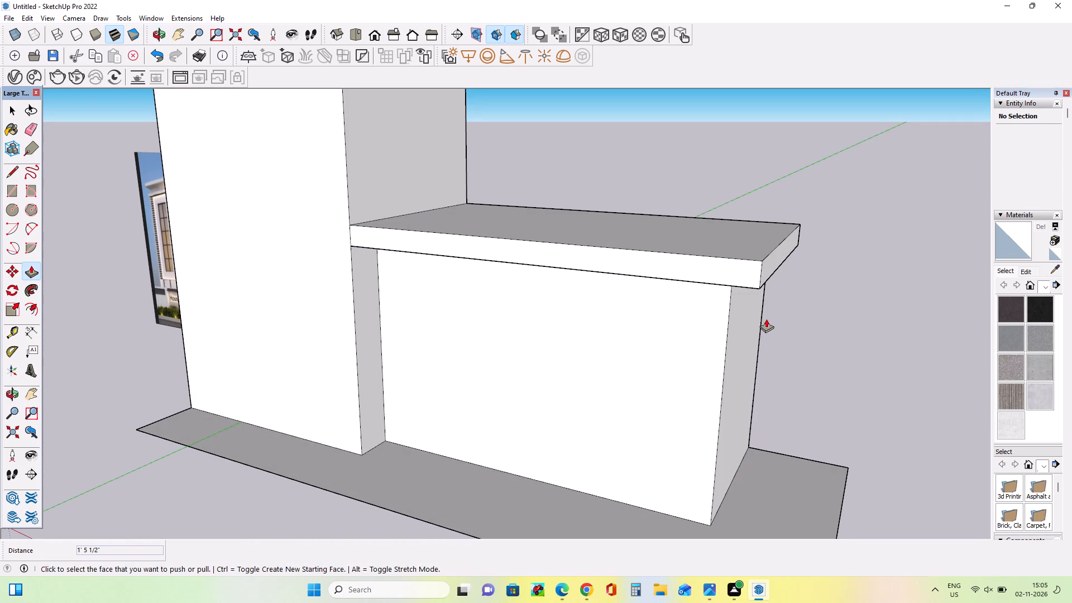
middle_click_drag(767, 320, 791, 336)
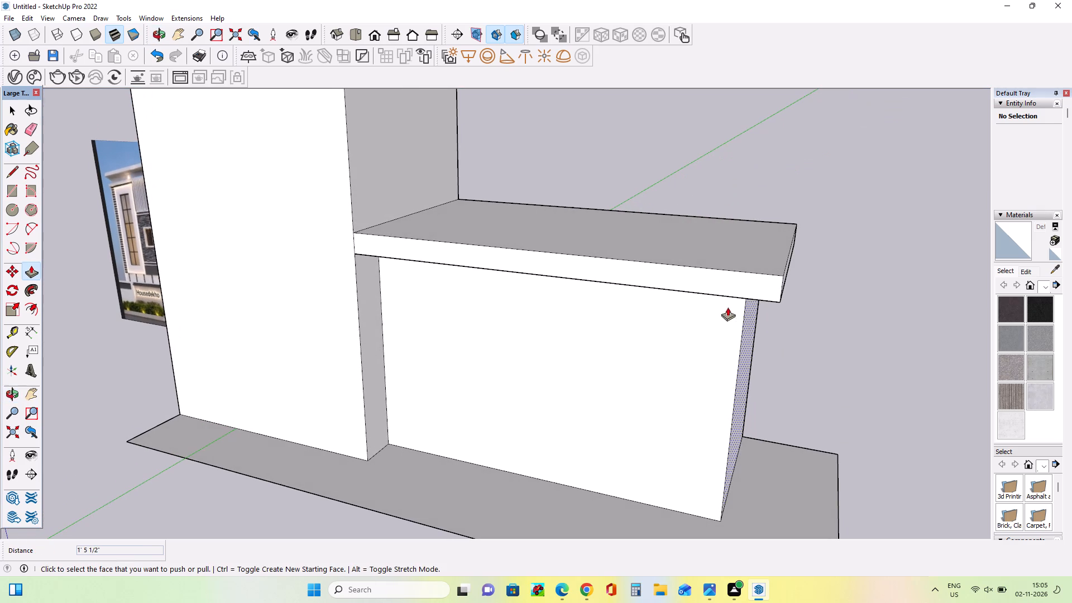
middle_click_drag(319, 360, 429, 337)
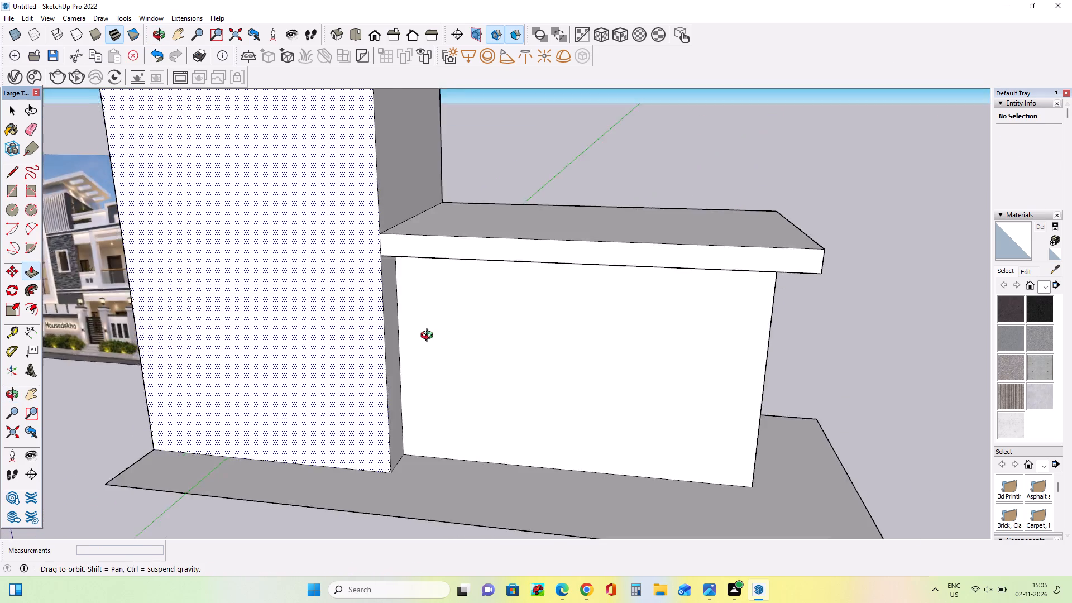
middle_click_drag(429, 337, 428, 337)
scroll(428, 339, "down", 2)
middle_click_drag(295, 368, 307, 342)
scroll(511, 355, "down", 1)
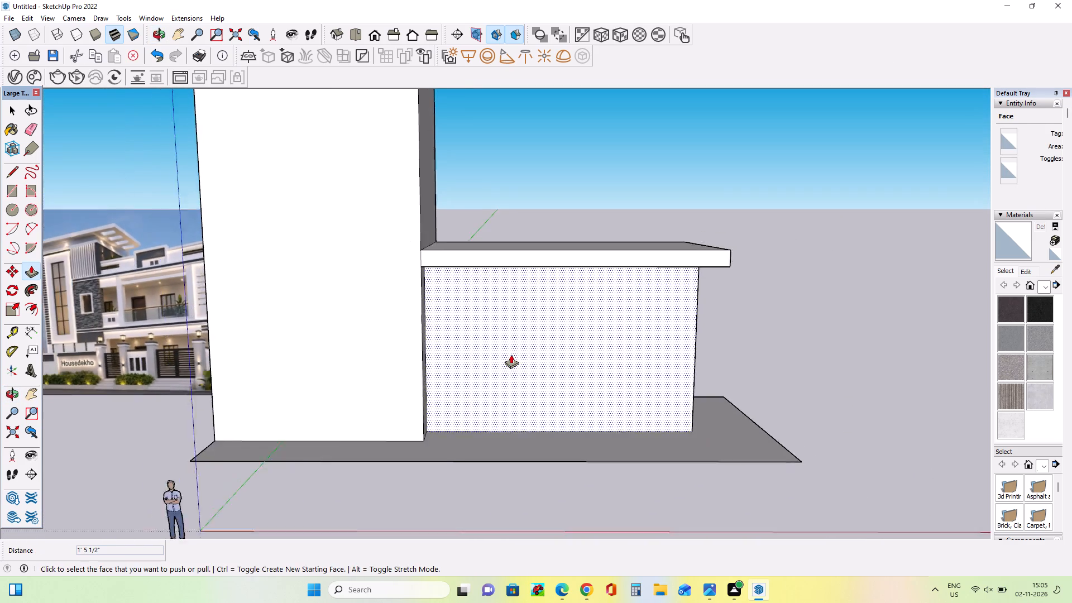
scroll(511, 355, "down", 1)
middle_click_drag(511, 355, 511, 376)
scroll(89, 350, "up", 10)
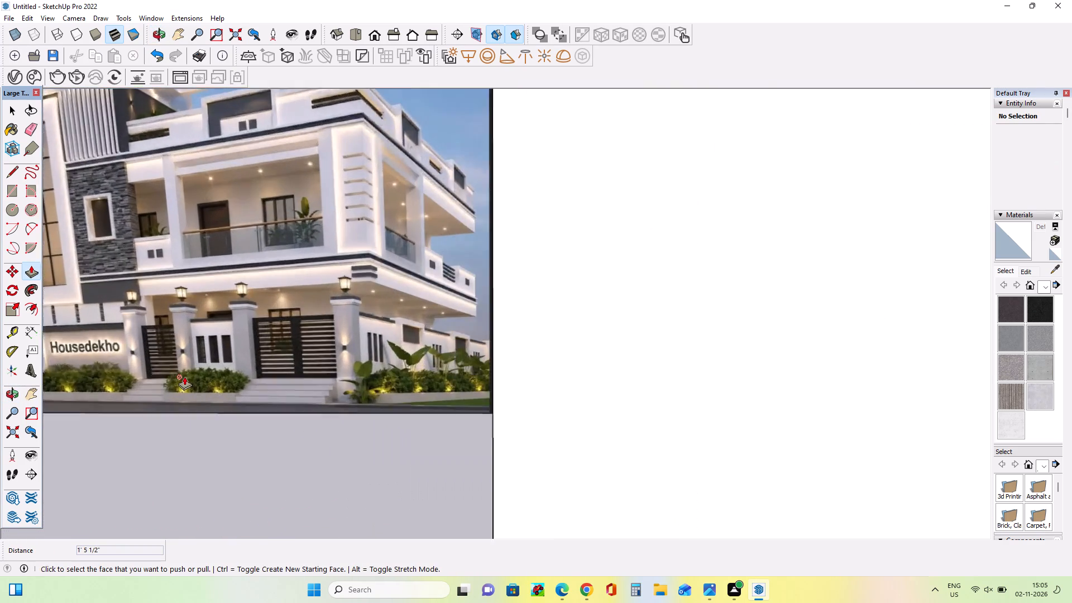
scroll(184, 376, "up", 6)
scroll(186, 376, "down", 13)
scroll(187, 376, "up", 1)
scroll(187, 376, "down", 3)
middle_click_drag(622, 410, 594, 390)
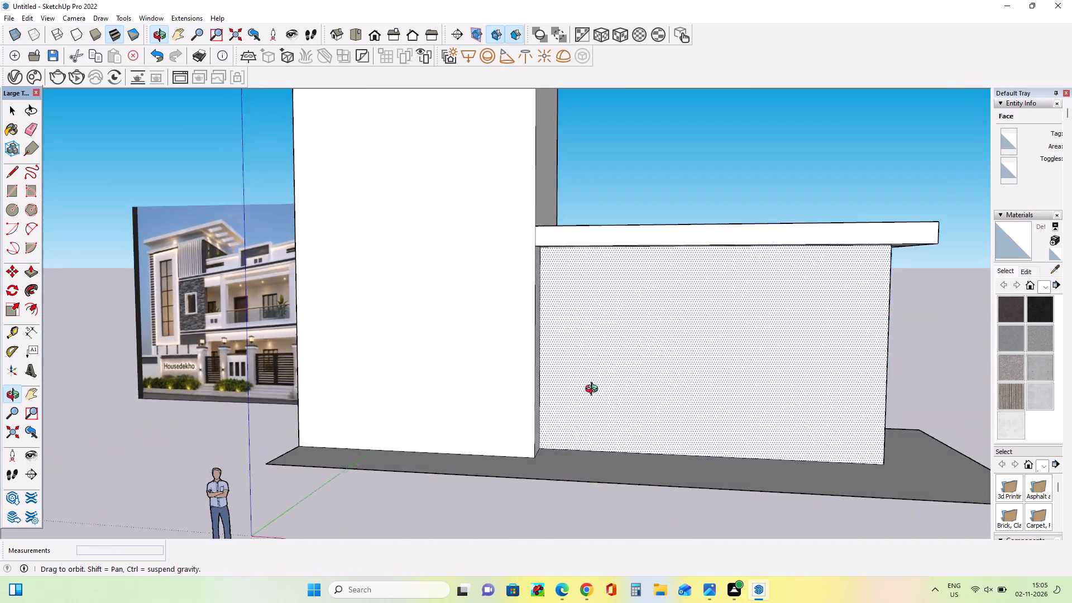
middle_click_drag(594, 390, 663, 415)
scroll(512, 374, "up", 3)
middle_click_drag(504, 388, 305, 384)
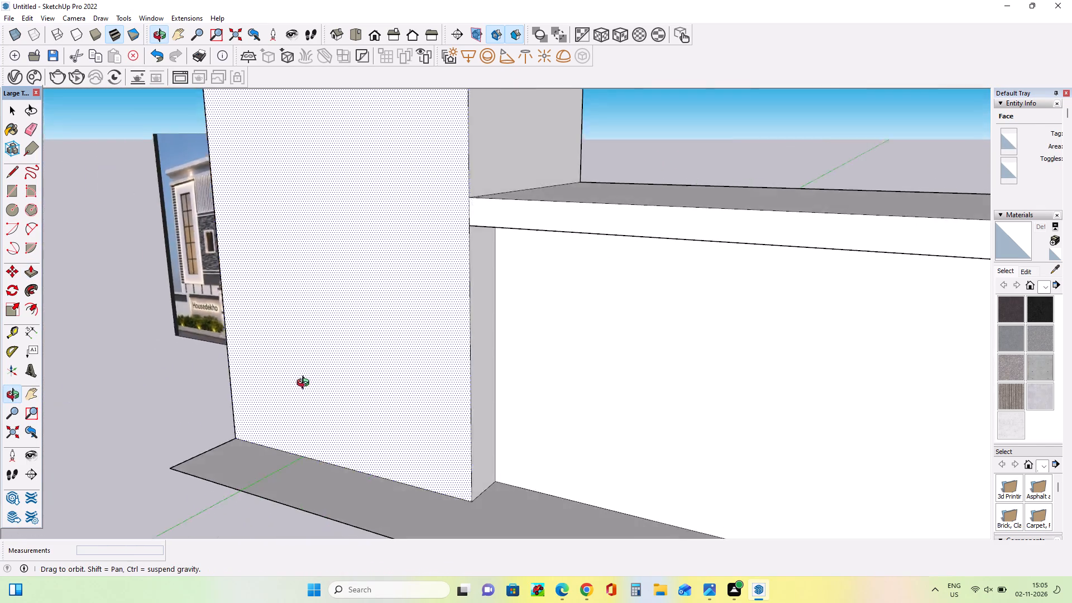
middle_click_drag(305, 384, 0, 334)
scroll(394, 242, "down", 8)
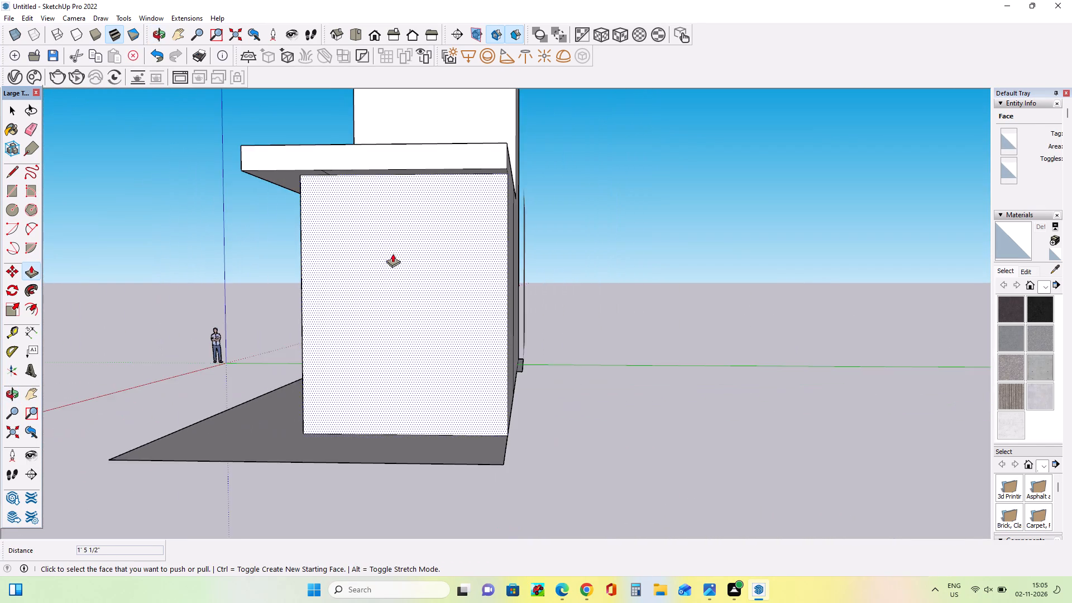
middle_click_drag(403, 257, 940, 405)
scroll(940, 405, "down", 3)
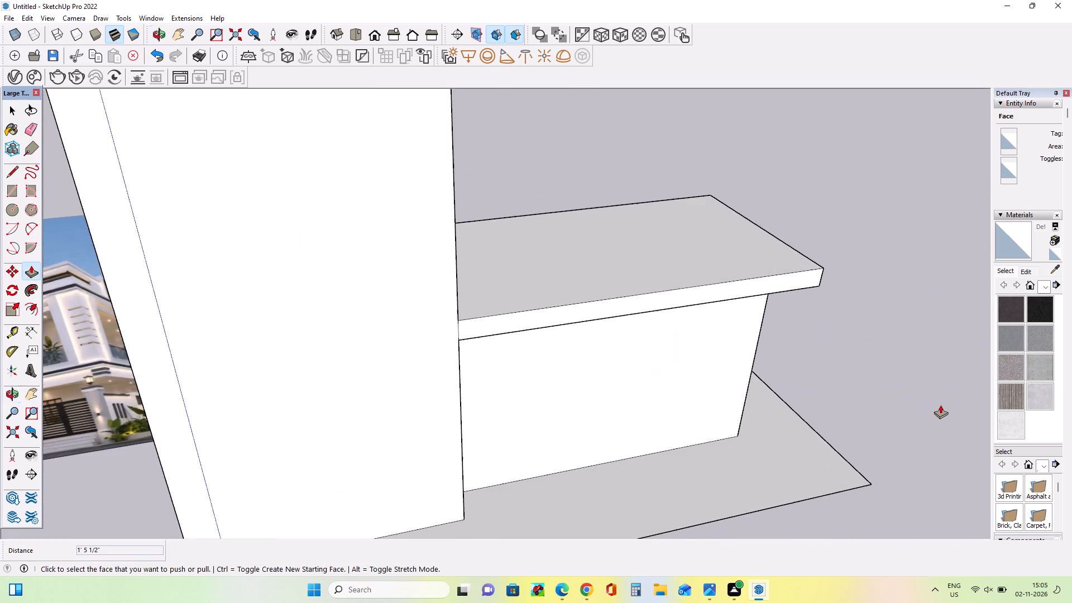
scroll(938, 405, "down", 4)
middle_click_drag(802, 400, 758, 322)
scroll(184, 412, "up", 8)
scroll(213, 370, "down", 4)
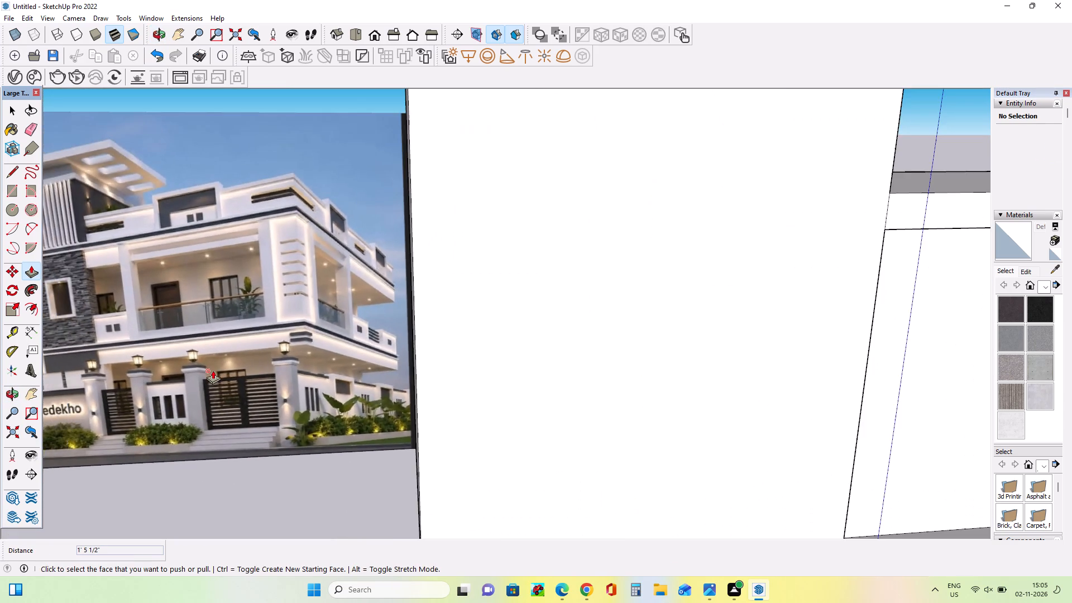
scroll(213, 370, "down", 7)
middle_click_drag(622, 380, 622, 413)
scroll(520, 289, "up", 3)
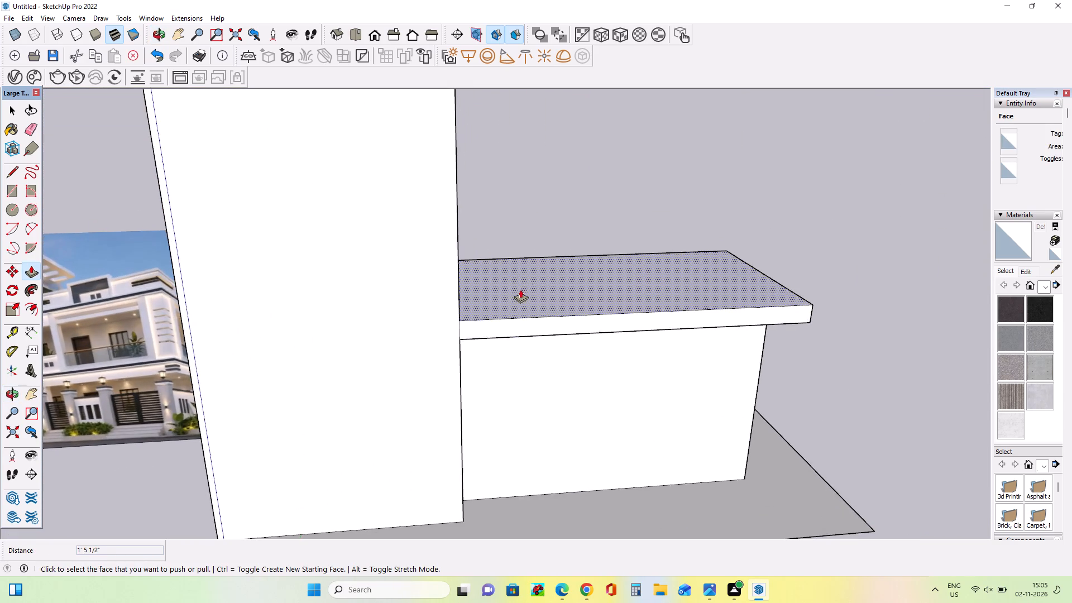
Pull the tower's rear face outward by about 13' and extend the low block's rear face flush with it.
middle_click_drag(520, 289, 520, 307)
middle_click_drag(760, 295, 105, 310)
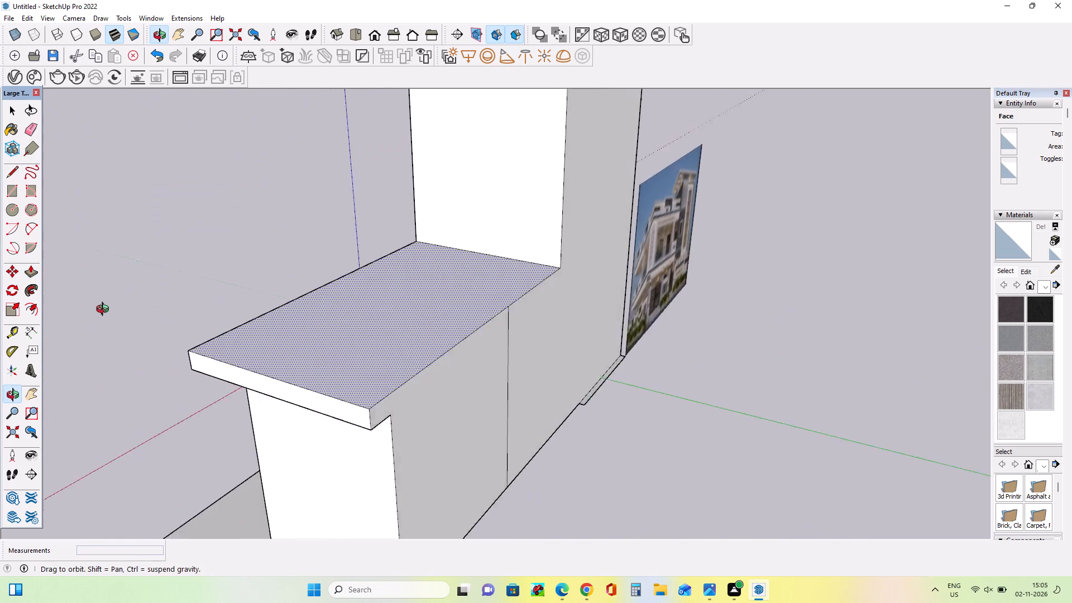
middle_click_drag(105, 310, 97, 311)
middle_click_drag(545, 316, 508, 307)
left_click(29, 272)
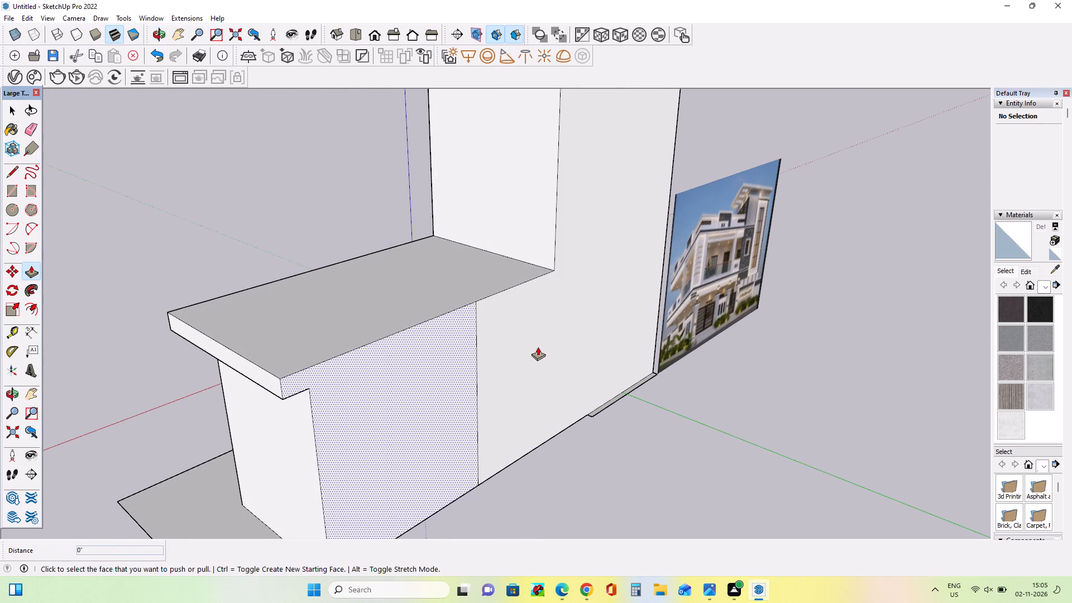
left_click_drag(538, 347, 585, 381)
left_click_drag(524, 354, 599, 422)
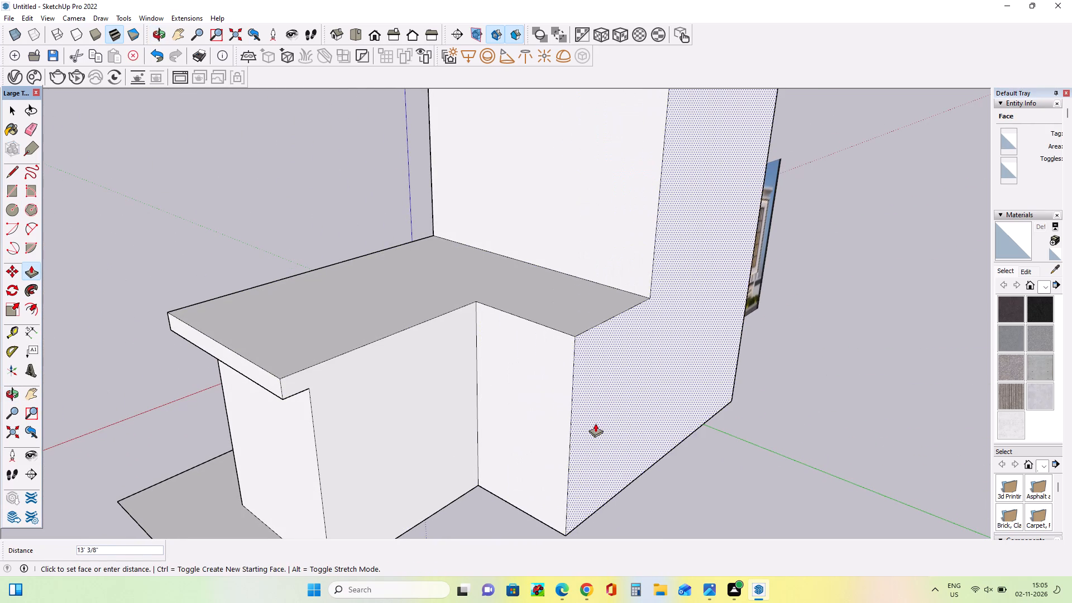
left_click_drag(410, 427, 607, 371)
Pull the tower's rear face out by another 3' 7" or so, and bring the low block's rear face flush with it.
middle_click_drag(454, 369, 529, 372)
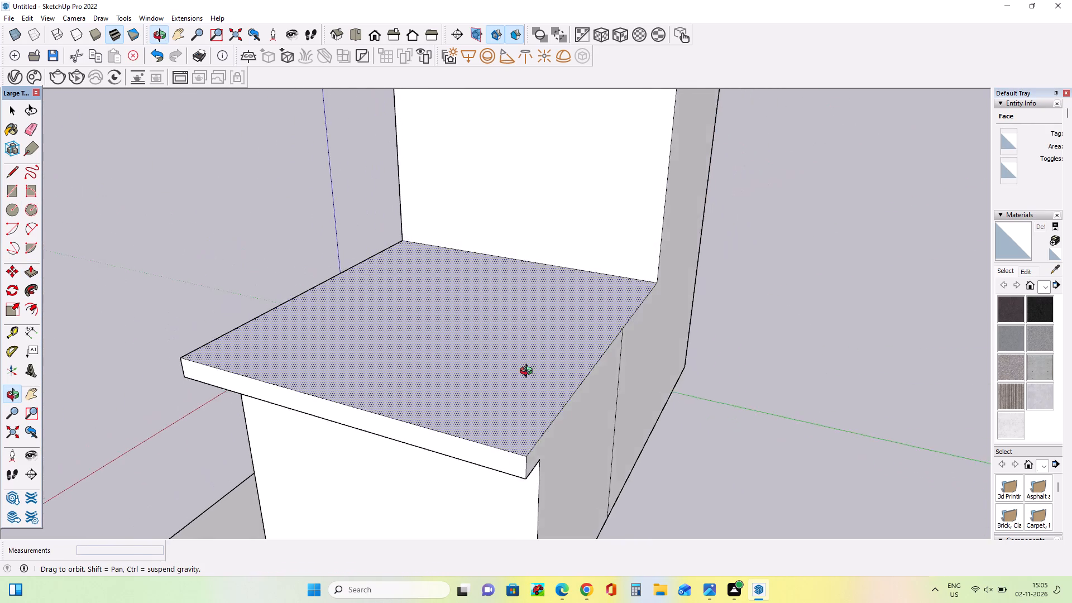
middle_click_drag(529, 372, 518, 367)
middle_click_drag(496, 366, 1047, 350)
middle_click_drag(553, 338, 695, 340)
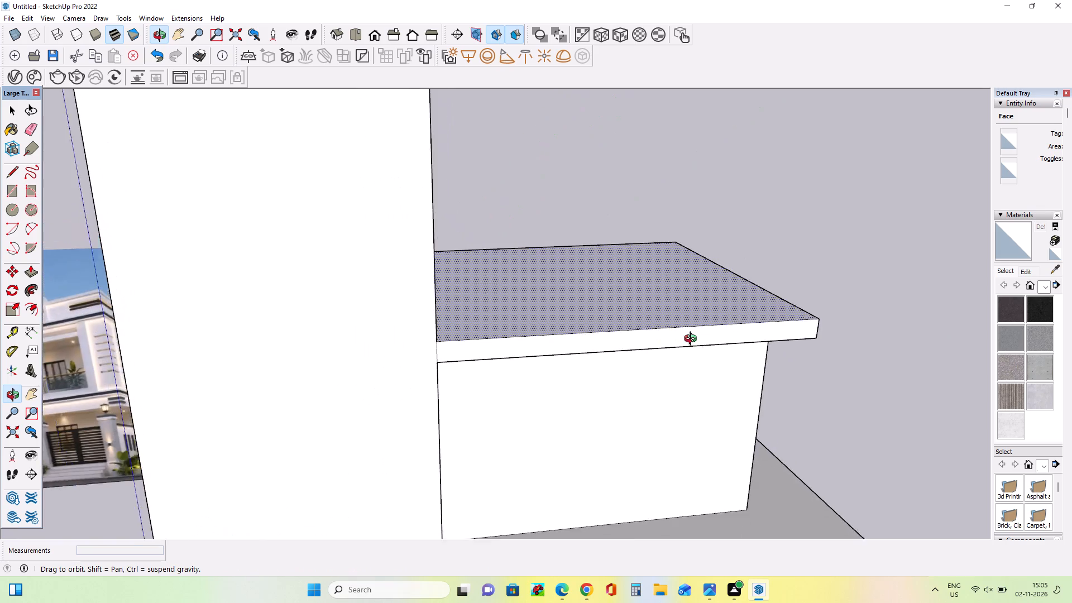
middle_click_drag(695, 340, 0, 354)
middle_click_drag(768, 455, 658, 422)
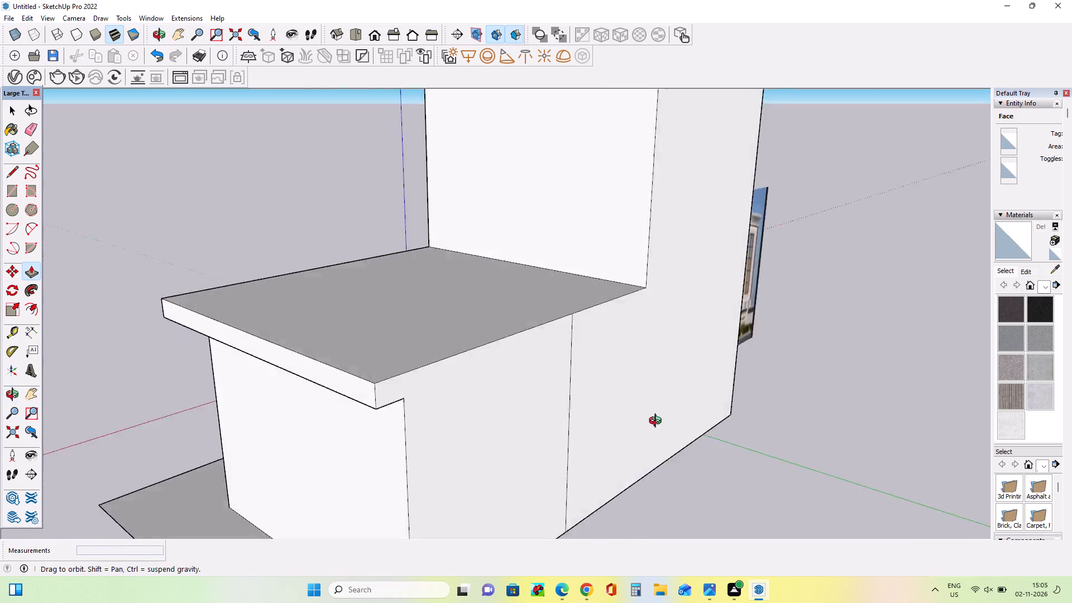
middle_click_drag(658, 422, 645, 417)
scroll(645, 417, "down", 1)
left_click_drag(632, 411, 647, 435)
scroll(784, 366, "down", 7)
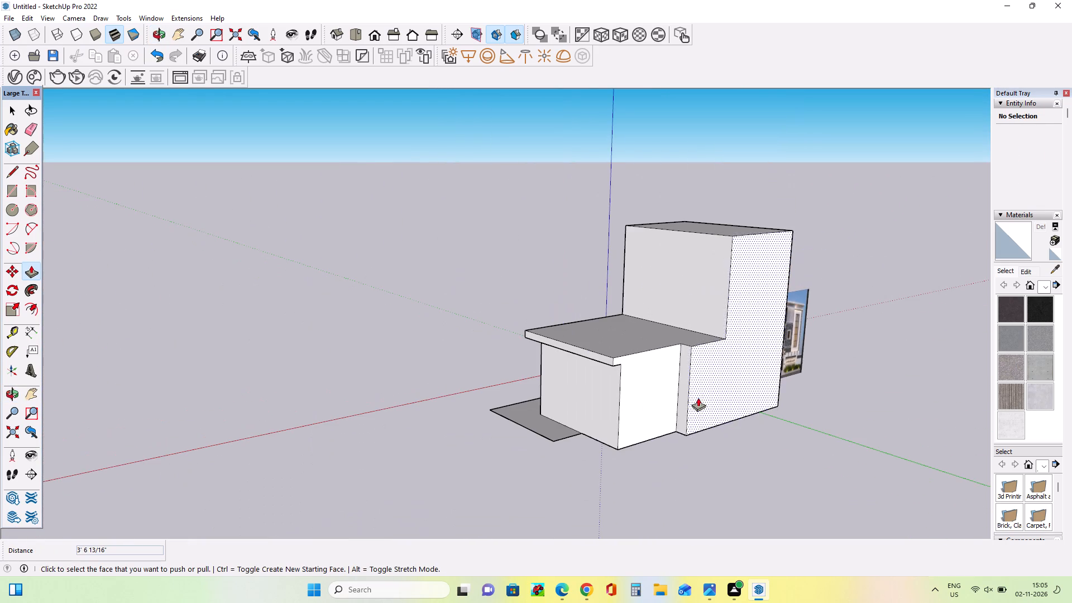
left_click_drag(648, 405, 754, 318)
middle_click_drag(706, 409, 743, 427)
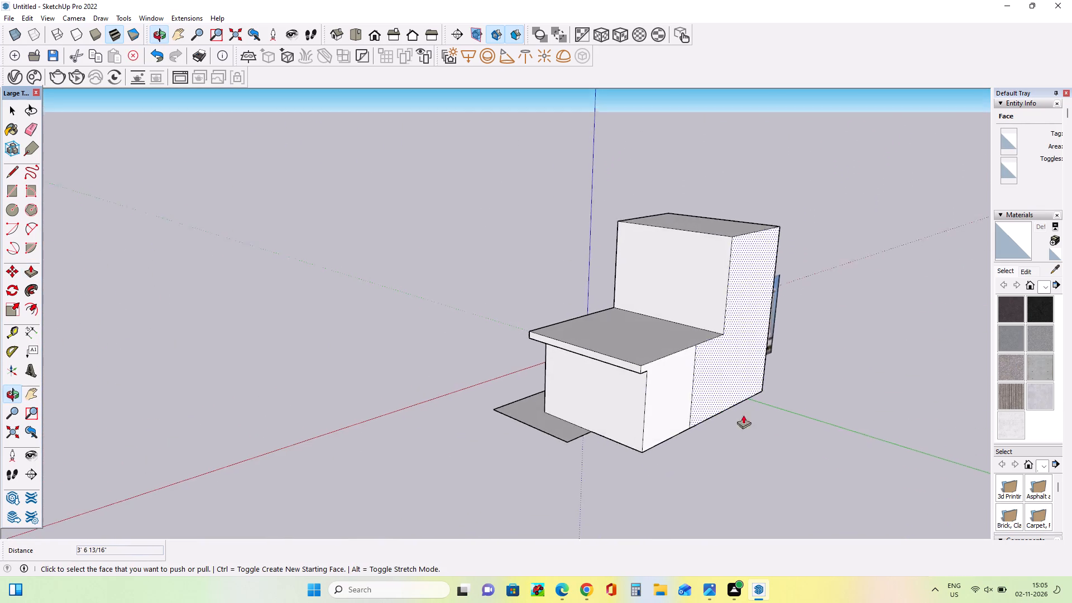
Compare the deepened tower and low block with the reference image's front facade and side portion.
scroll(680, 325, "up", 9)
middle_click_drag(419, 405, 1066, 413)
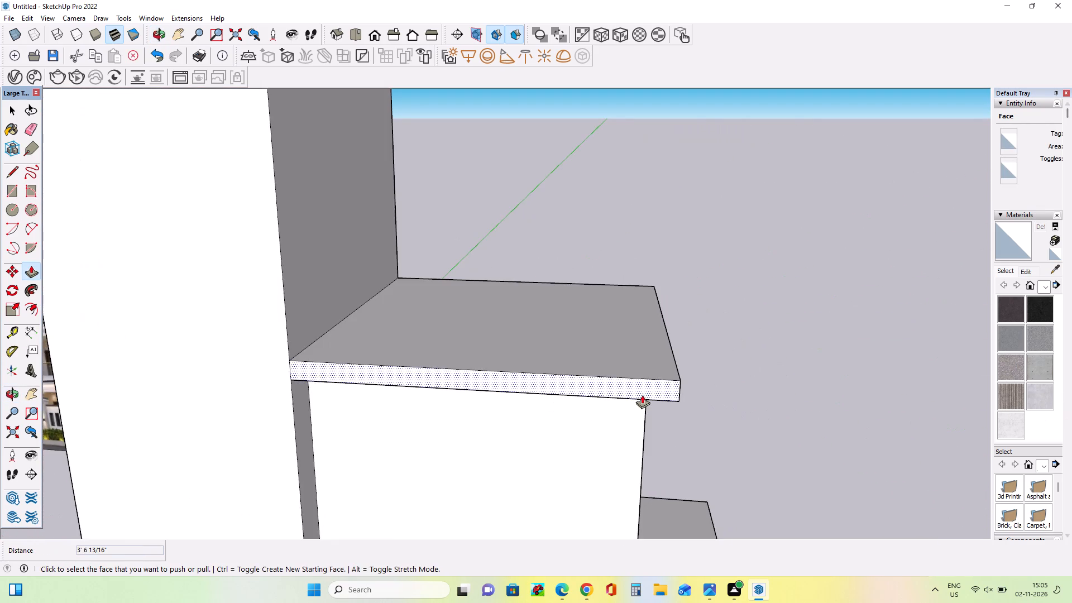
scroll(642, 395, "down", 8)
middle_click_drag(551, 394, 559, 424)
scroll(374, 411, "up", 4)
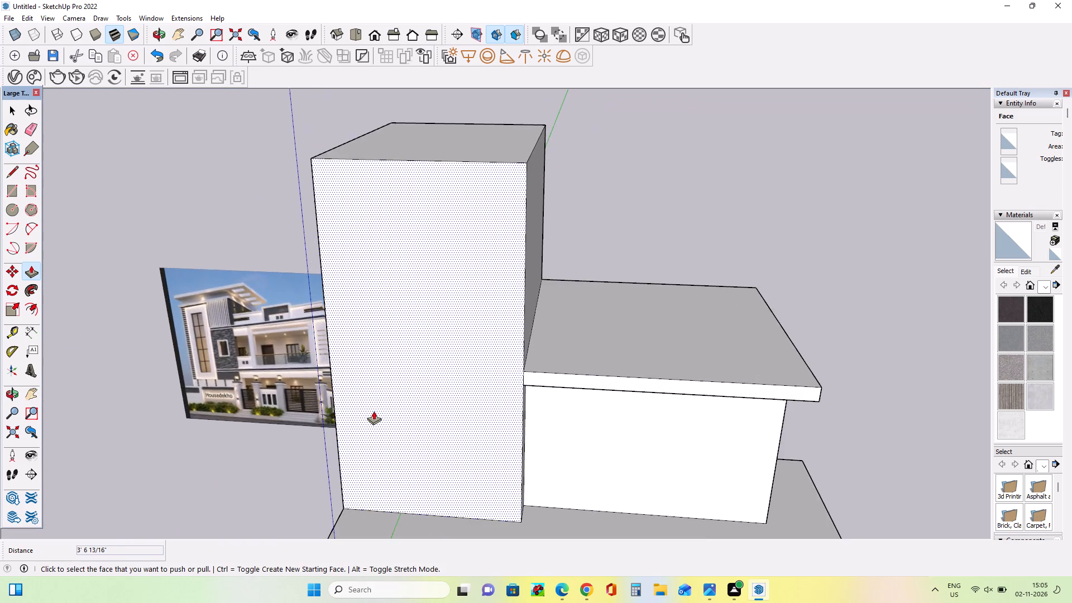
scroll(374, 411, "up", 7)
middle_click_drag(374, 411, 467, 380)
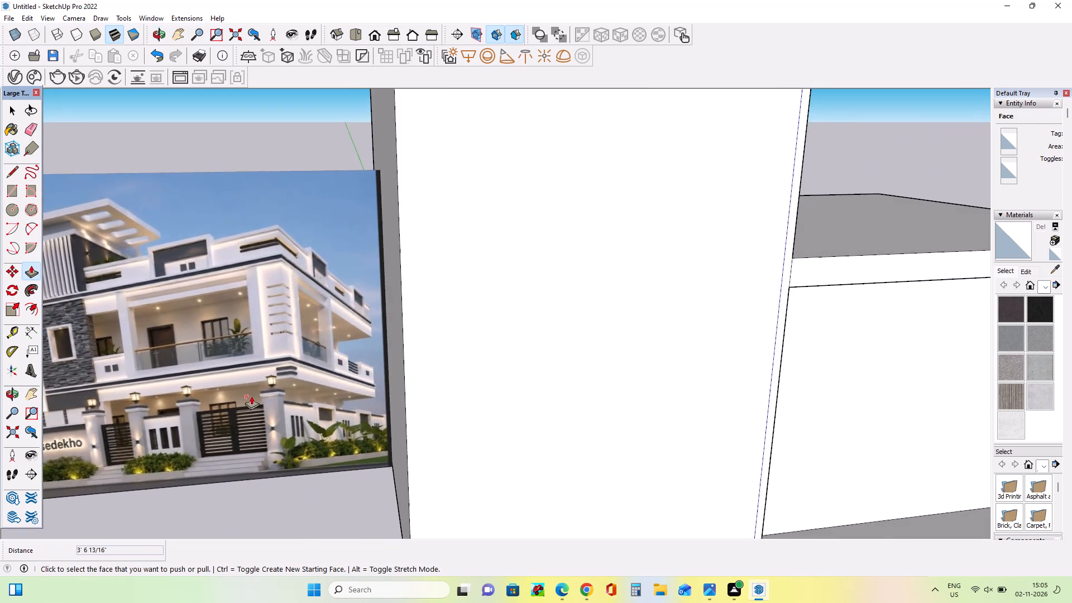
scroll(251, 396, "down", 6)
middle_click_drag(324, 385, 319, 338)
scroll(242, 352, "down", 1)
scroll(242, 352, "up", 3)
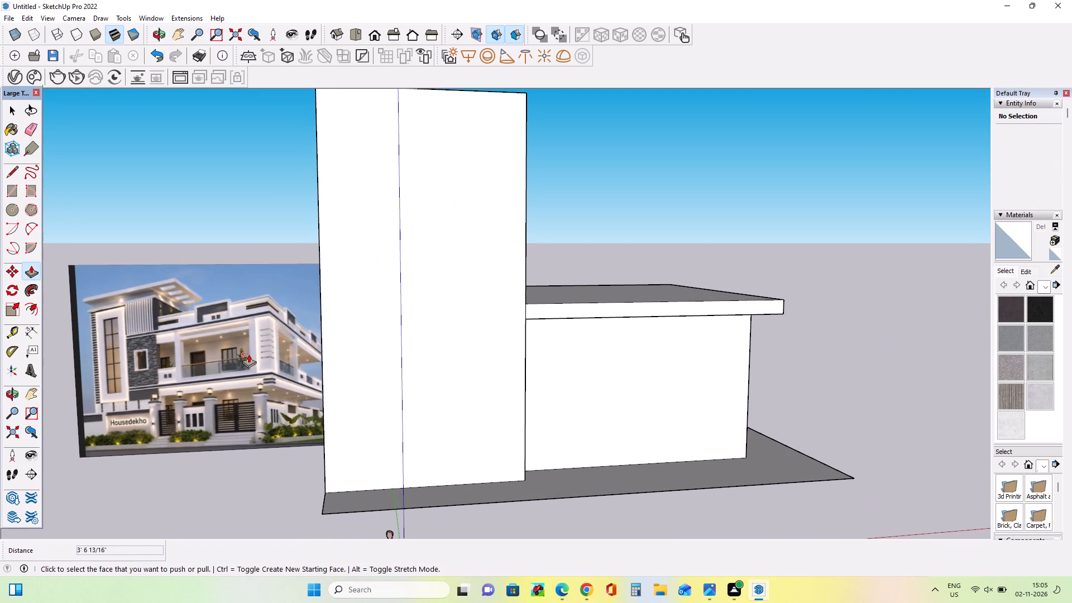
middle_click_drag(304, 400, 238, 407)
Draw a ground base rectangle about 73' 8" by 47' 5" beneath the building, extending the existing base to the deepened rear.
scroll(241, 400, "down", 7)
middle_click_drag(647, 432, 163, 501)
middle_click_drag(503, 422, 527, 468)
middle_click_drag(583, 475, 572, 104)
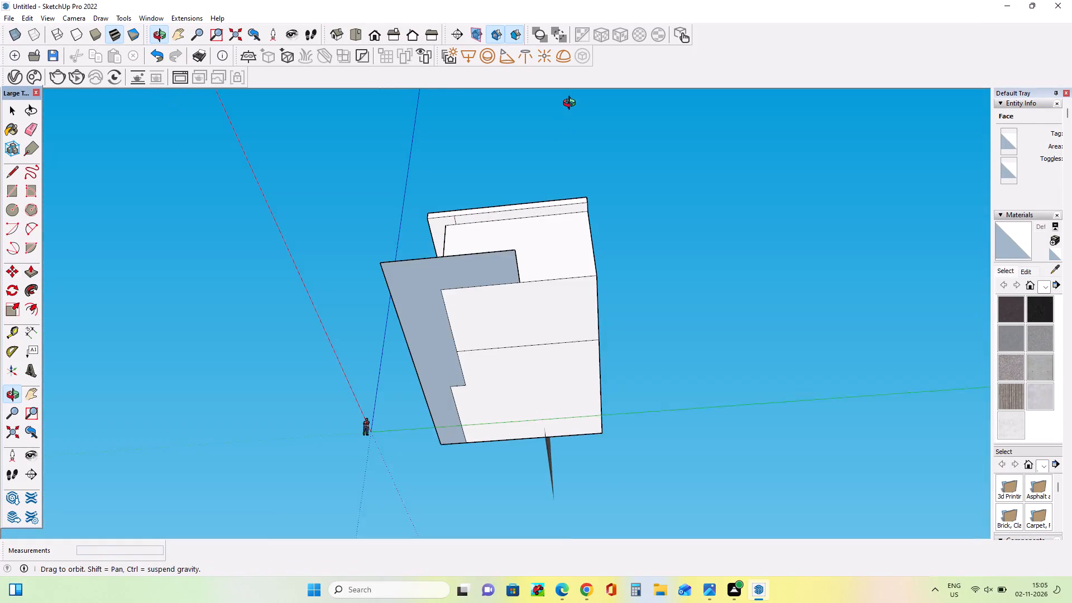
middle_click_drag(572, 104, 572, 104)
middle_click_drag(545, 310, 545, 277)
left_click(11, 192)
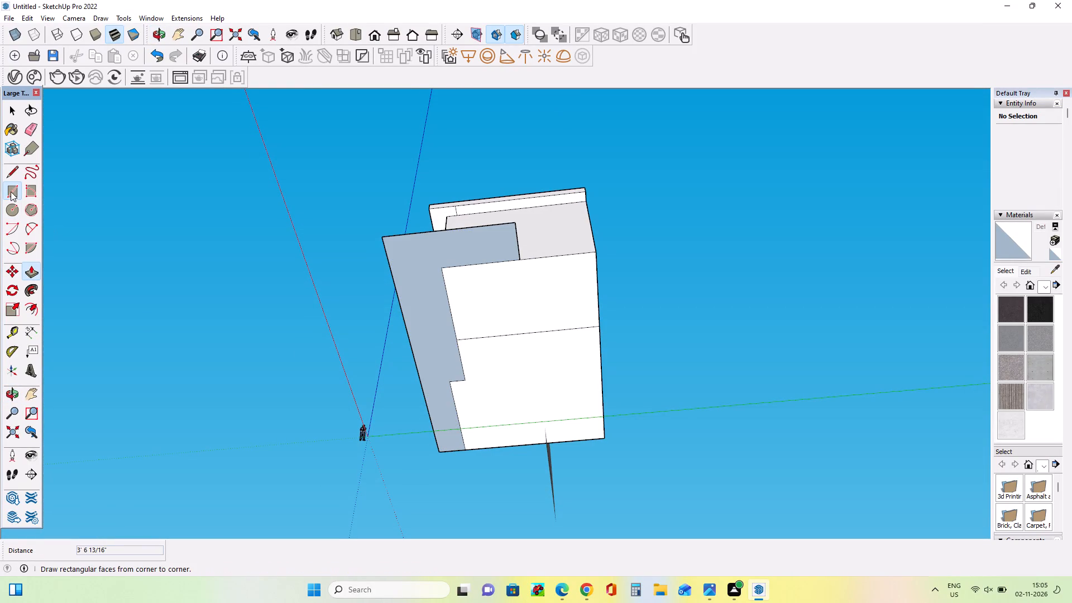
left_click(438, 453)
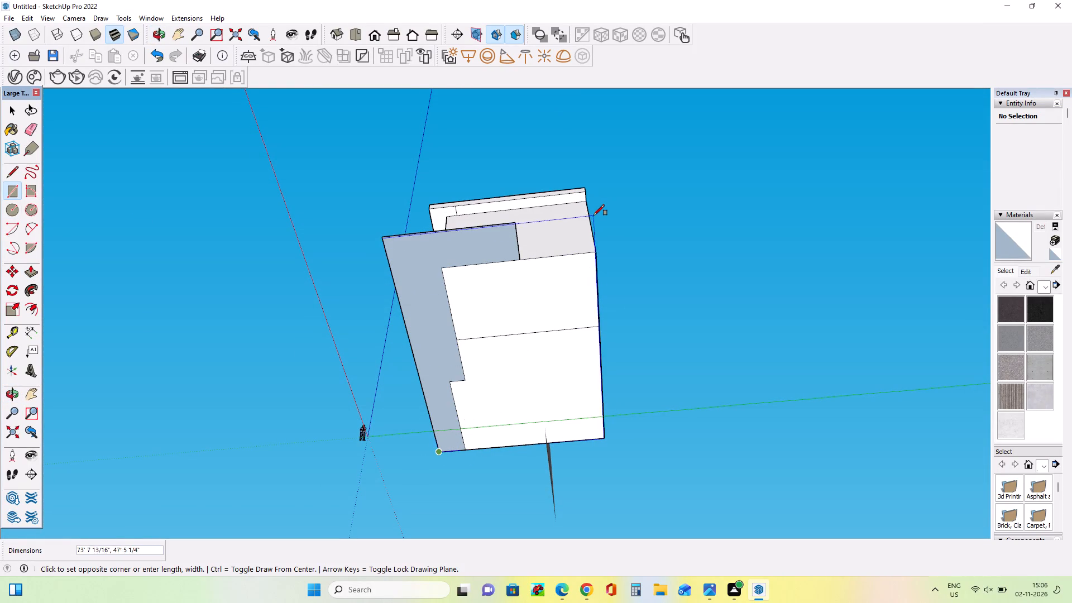
left_click(594, 215)
Erase the edge dividing the old and new base and the leftover sliver edge along the base's outer side.
middle_click_drag(612, 295, 772, 602)
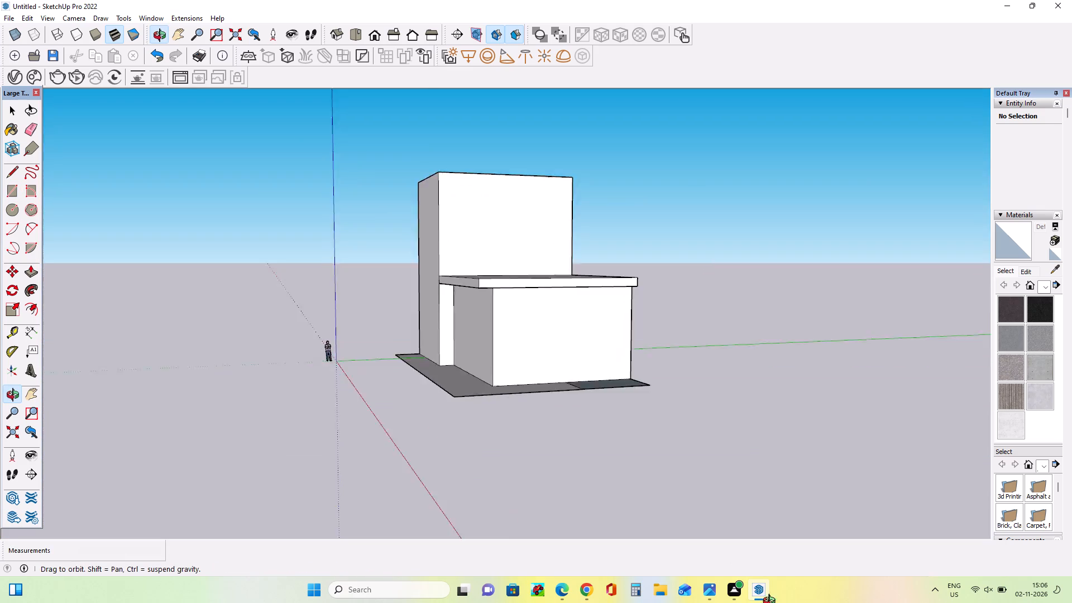
middle_click_drag(772, 602, 780, 602)
middle_click_drag(586, 377, 676, 557)
scroll(611, 406, "up", 8)
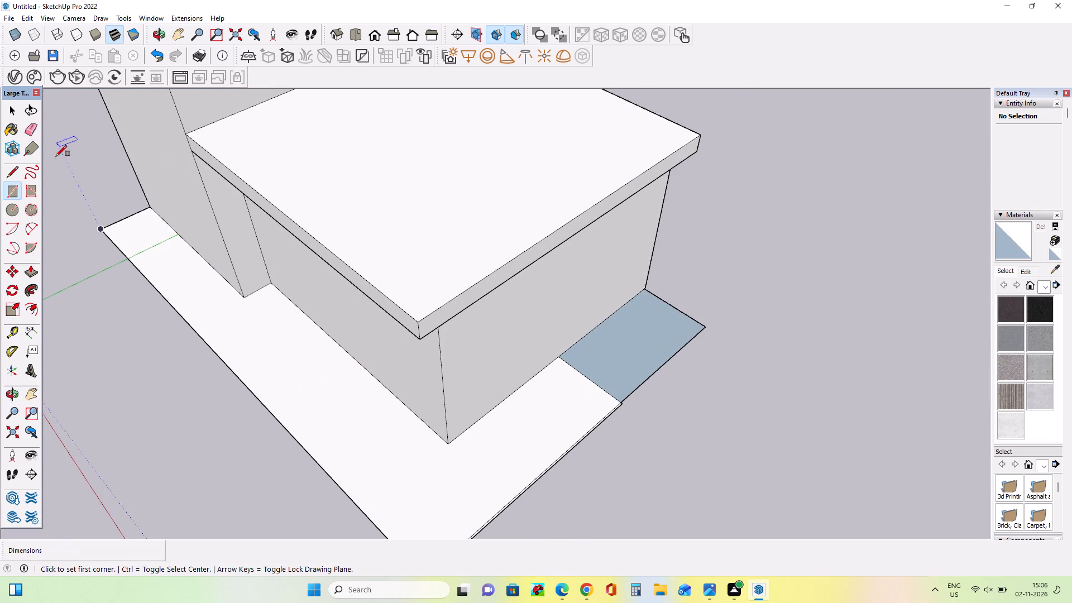
left_click(35, 125)
left_click_drag(568, 398, 597, 373)
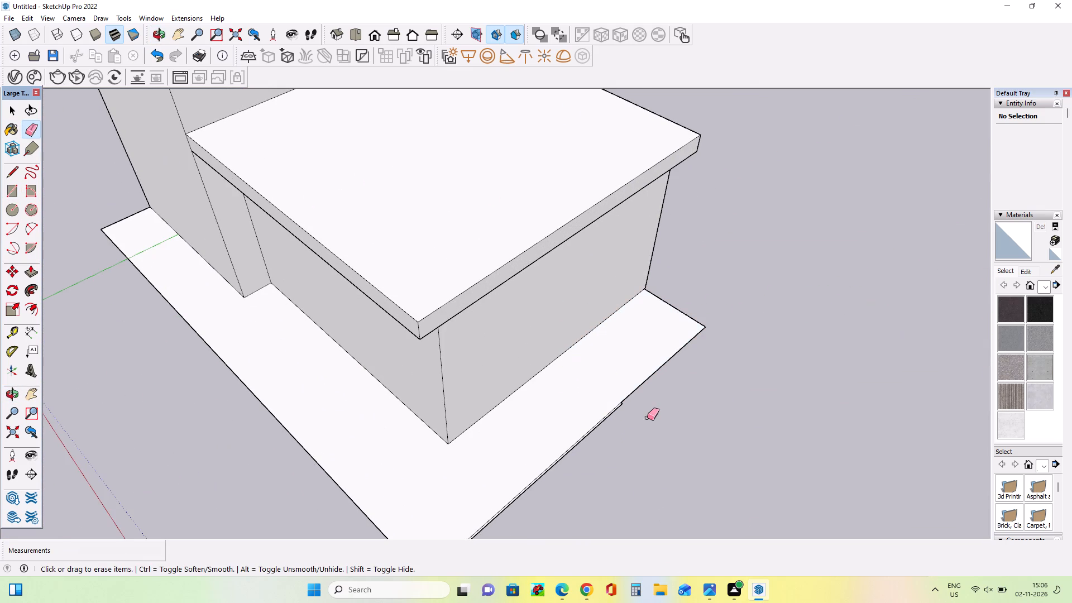
middle_click_drag(638, 419, 442, 352)
scroll(496, 462, "up", 5)
middle_click_drag(495, 458, 471, 533)
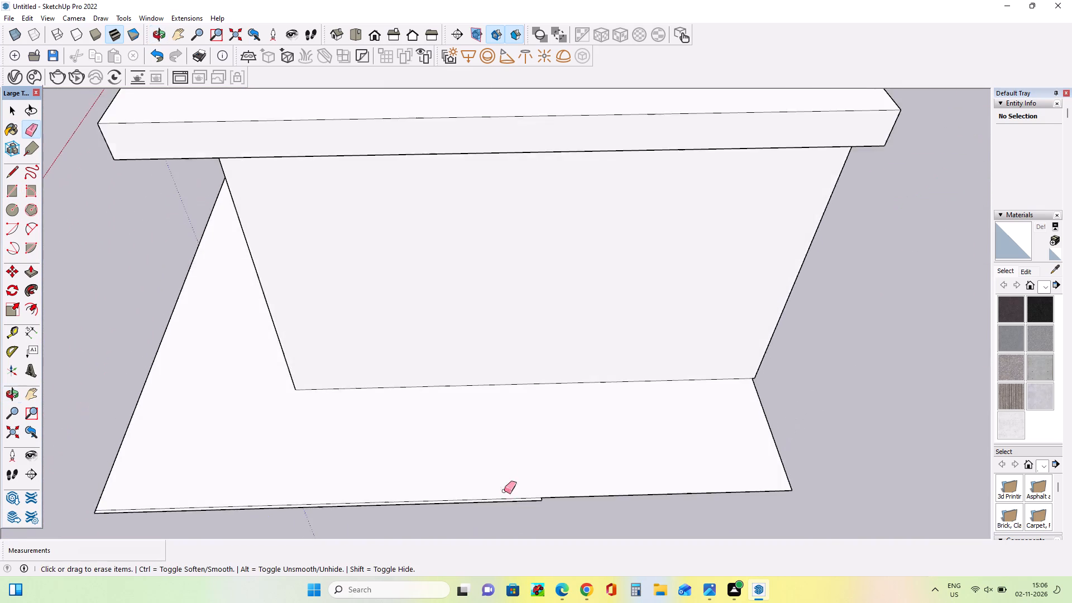
scroll(515, 482, "up", 5)
left_click(558, 513)
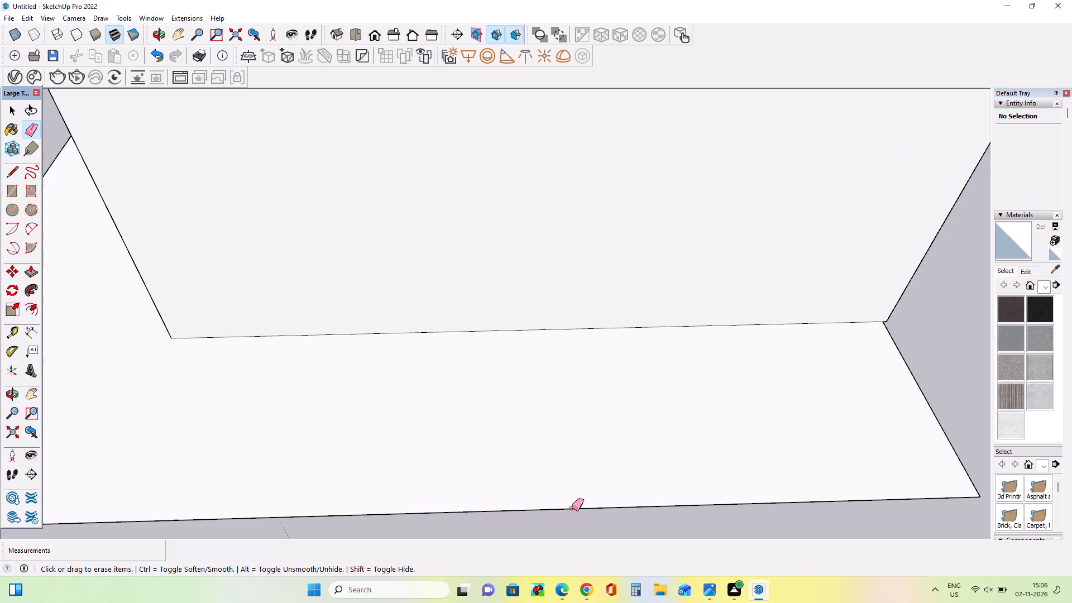
Examine the extended base and overall massing from the front and side against the reference image.
scroll(611, 452, "down", 3)
scroll(611, 452, "up", 1)
scroll(611, 452, "down", 10)
middle_click_drag(350, 407, 832, 404)
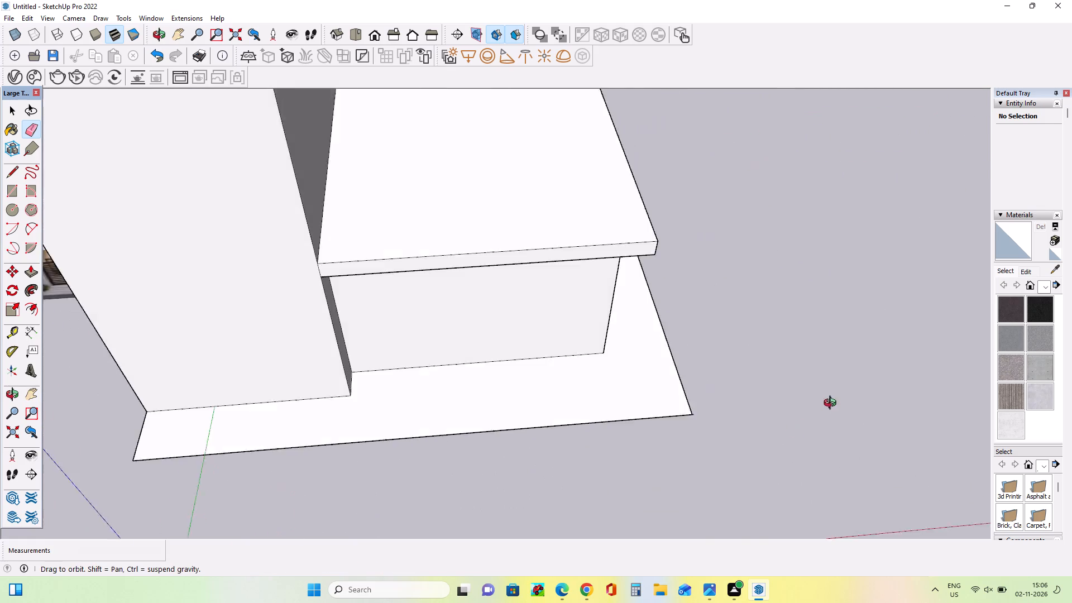
middle_click_drag(832, 404, 832, 396)
scroll(332, 397, "down", 7)
scroll(332, 398, "up", 1)
scroll(332, 398, "down", 1)
middle_click_drag(577, 419, 586, 267)
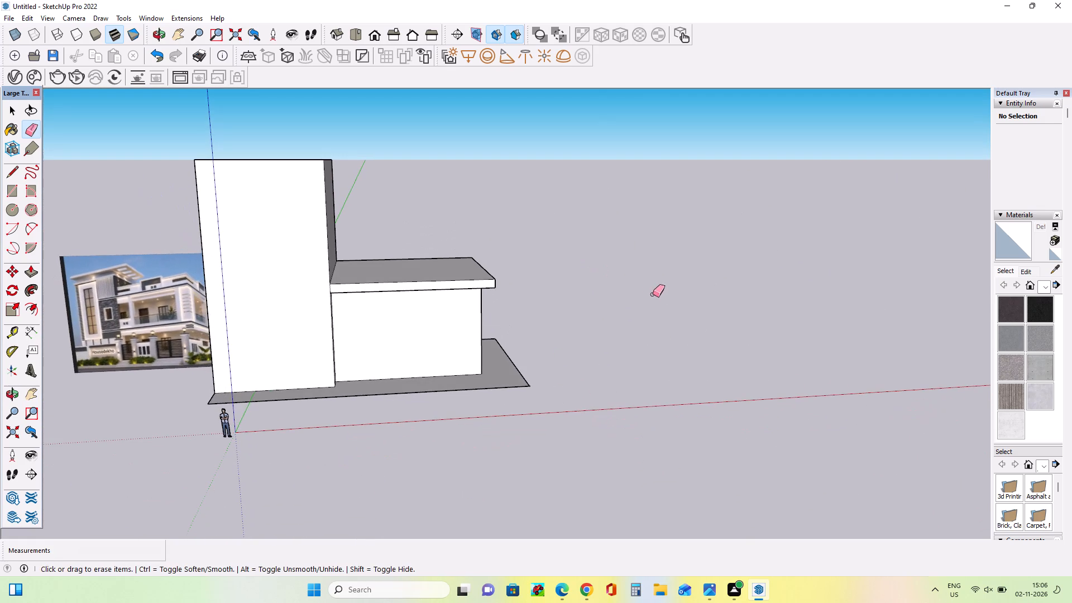
scroll(695, 310, "down", 4)
scroll(296, 283, "up", 4)
middle_click_drag(443, 327, 426, 329)
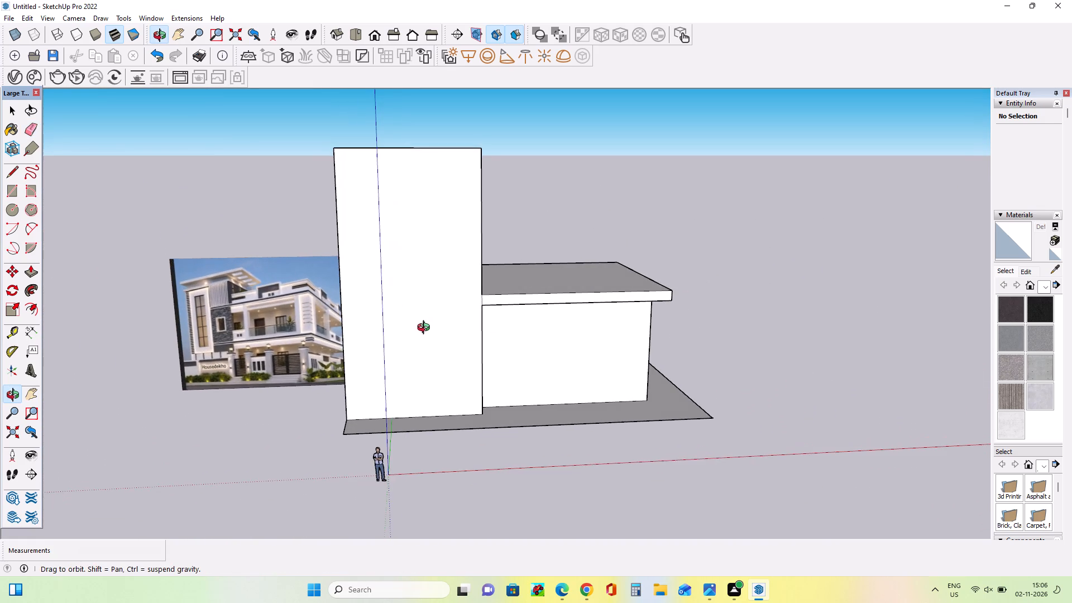
middle_click_drag(426, 329, 103, 338)
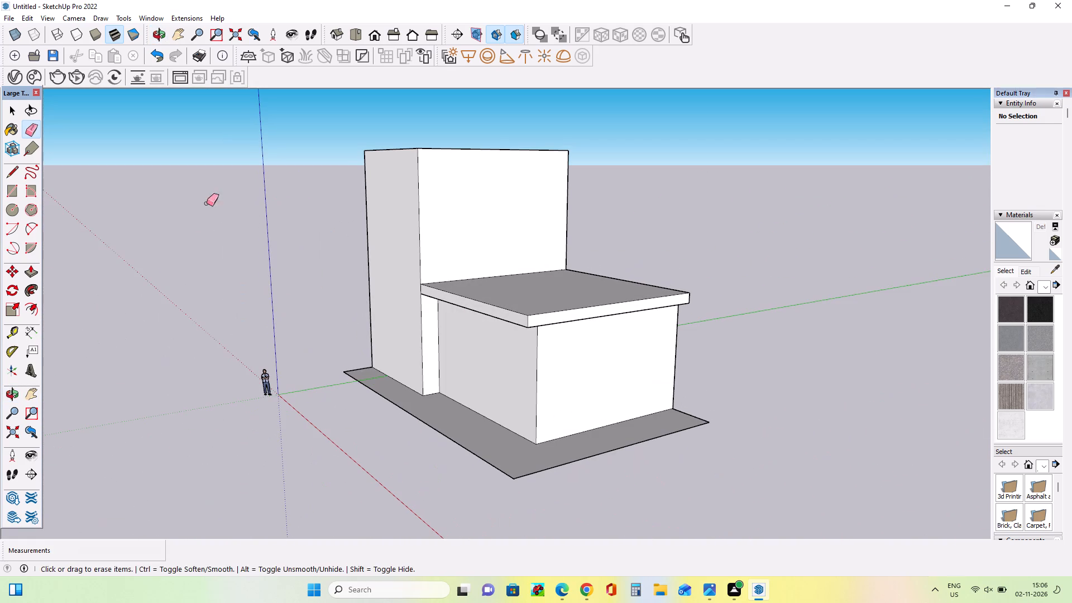
Pull the low block's outer side wall outward in two stages past the slab edge, the second about 1' 6 1/2".
left_click(32, 266)
left_click_drag(592, 379, 598, 390)
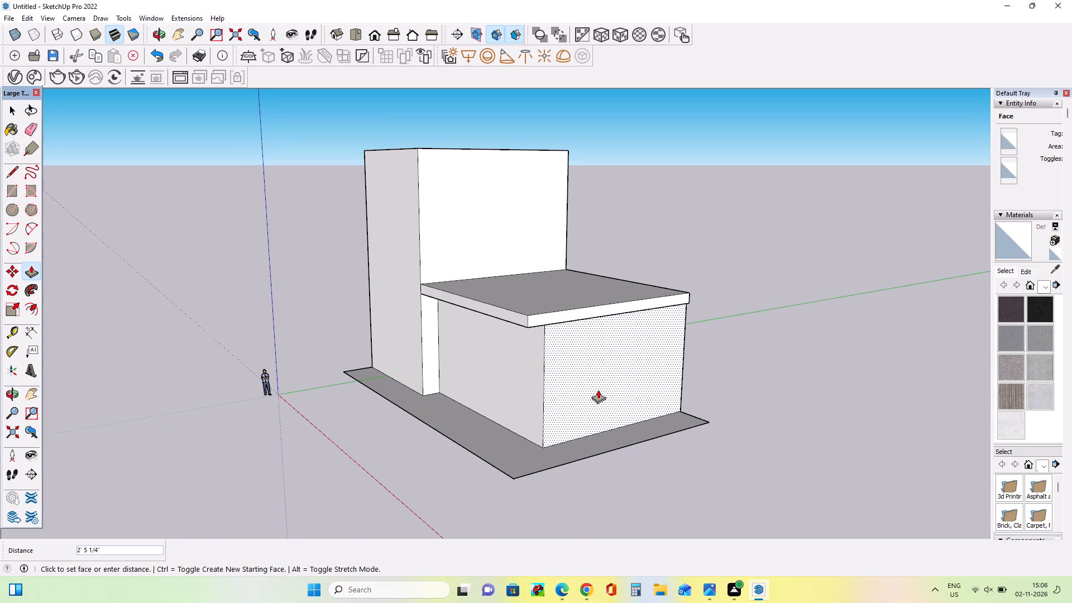
left_click_drag(598, 390, 609, 403)
left_click_drag(592, 375, 597, 380)
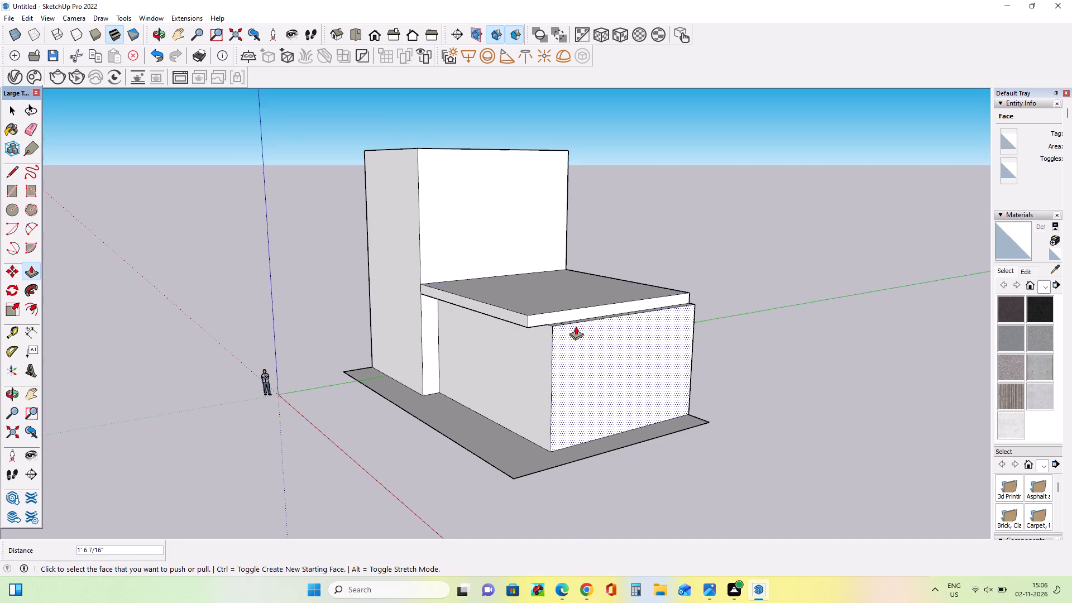
Pull the roof slab's side edge outward so it overhangs the relocated side wall of the low block again.
left_click_drag(566, 312, 579, 328)
middle_click_drag(601, 423, 626, 489)
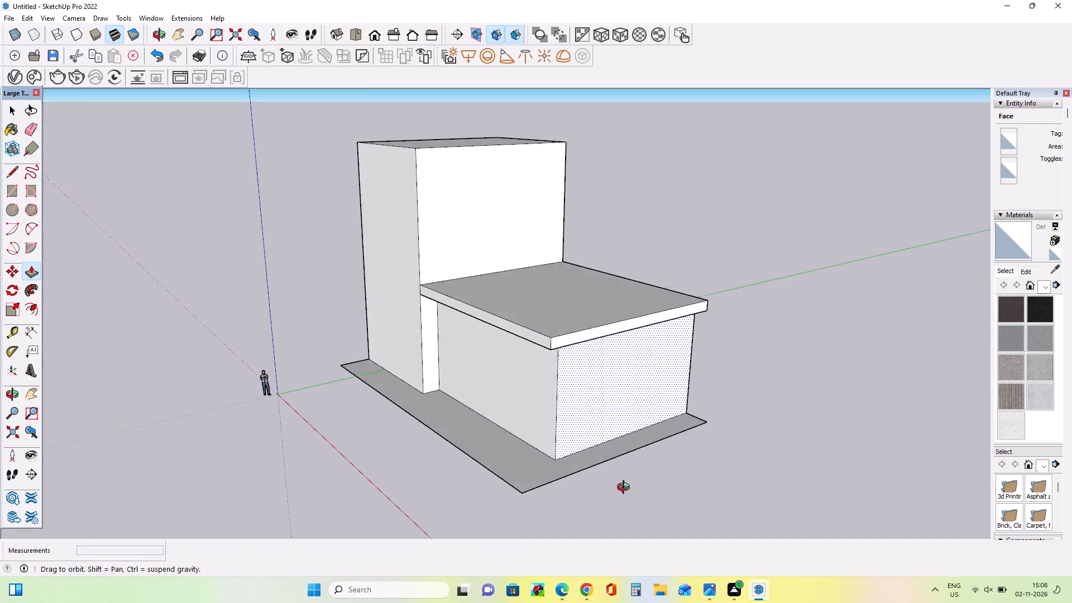
middle_click_drag(626, 489, 629, 498)
left_click(600, 430)
Compare the widened low block and its slab overhang with the reference image from the front, side and below.
middle_click_drag(605, 454, 647, 437)
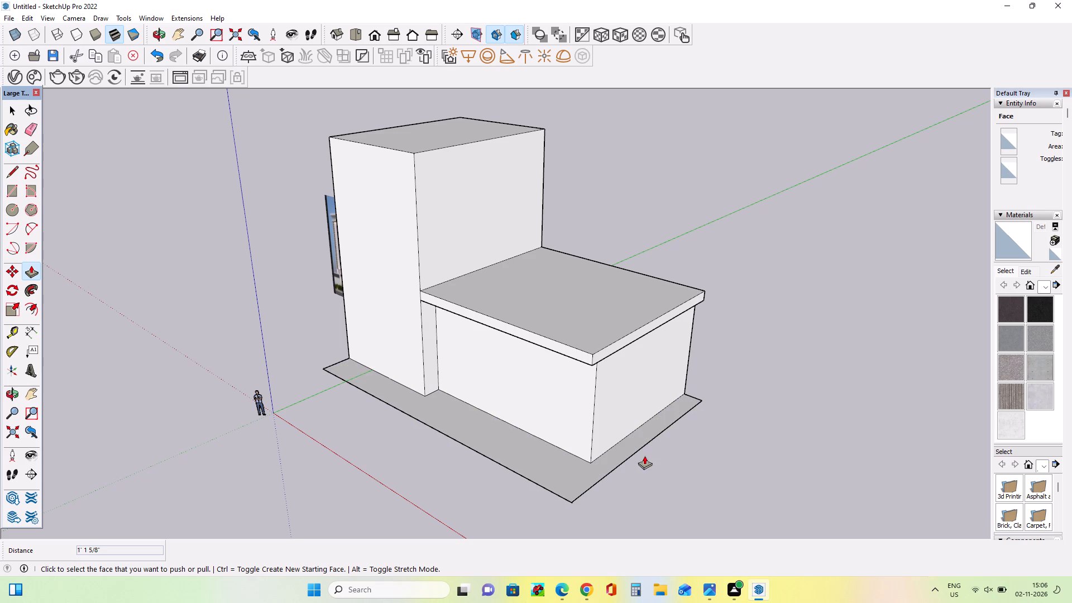
middle_click_drag(508, 381, 576, 351)
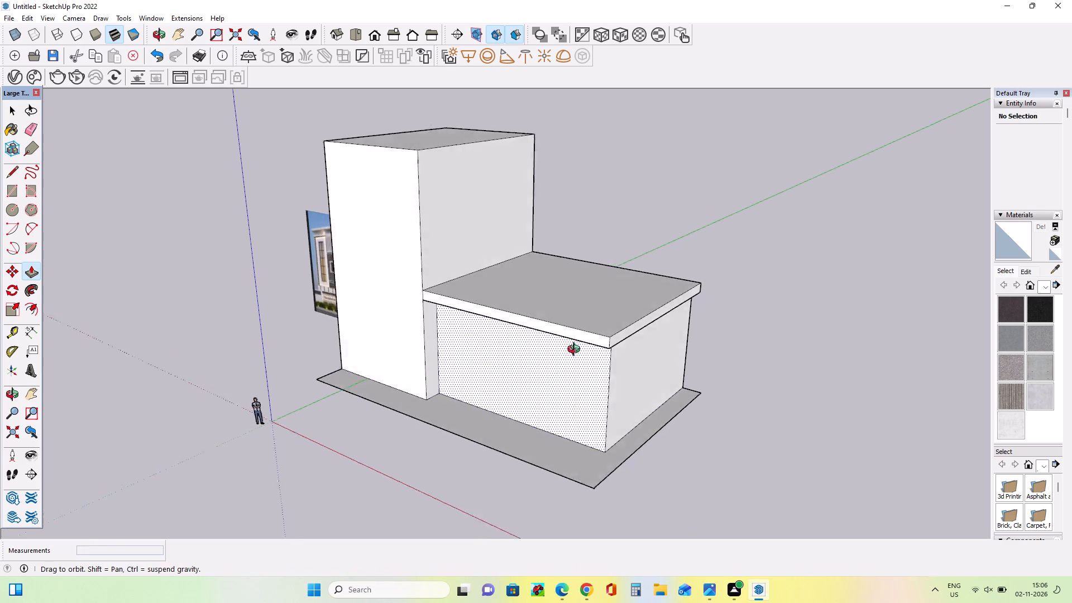
middle_click_drag(576, 351, 589, 353)
middle_click_drag(702, 346, 740, 351)
scroll(379, 353, "up", 4)
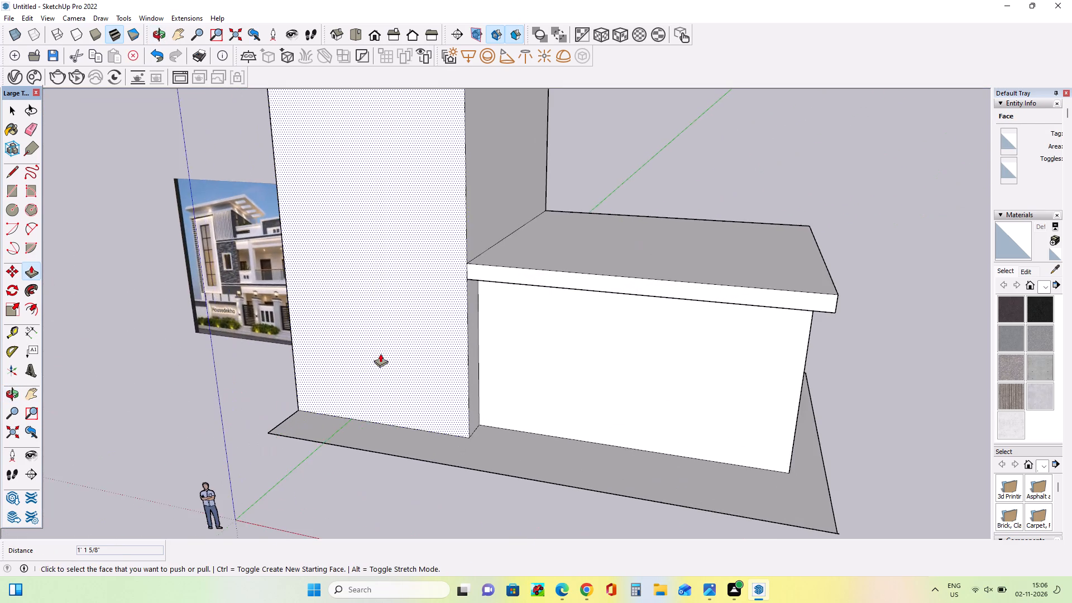
middle_click_drag(382, 353, 480, 334)
middle_click_drag(284, 333, 285, 356)
scroll(145, 347, "down", 2)
middle_click_drag(345, 282, 359, 298)
middle_click_drag(501, 291, 466, 337)
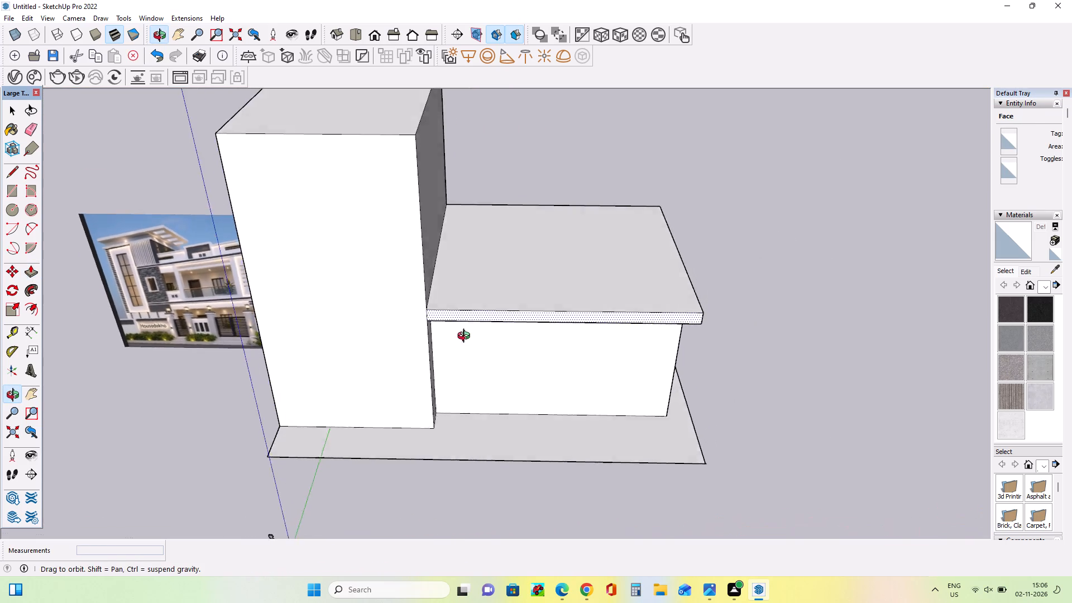
middle_click_drag(466, 337, 511, 267)
scroll(430, 274, "up", 2)
middle_click_drag(442, 290, 143, 261)
middle_click_drag(602, 339, 577, 211)
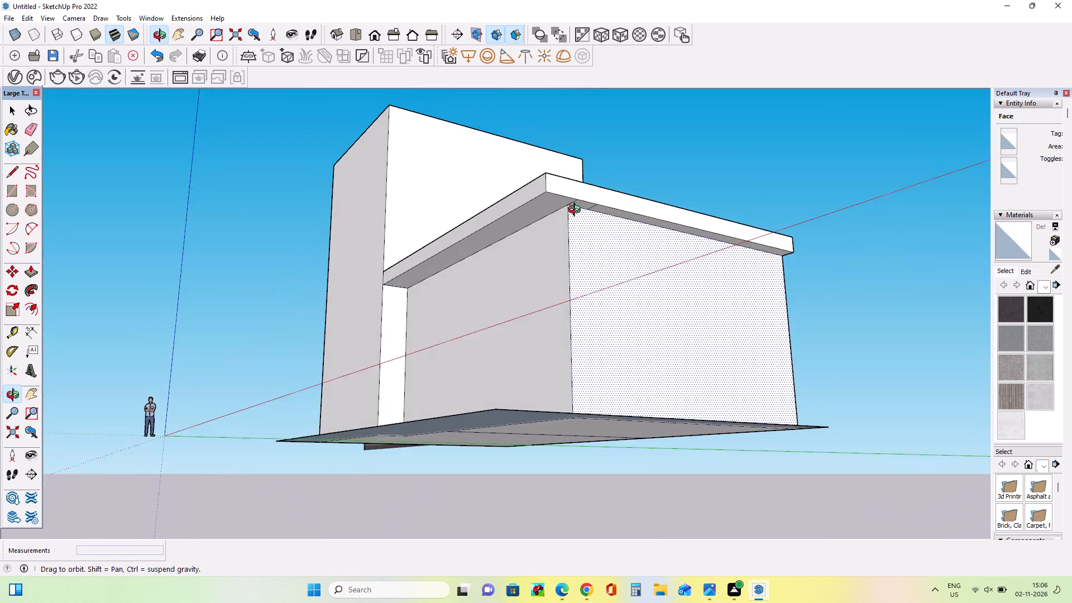
middle_click_drag(577, 211, 712, 461)
scroll(396, 332, "down", 7)
middle_click_drag(444, 300, 480, 283)
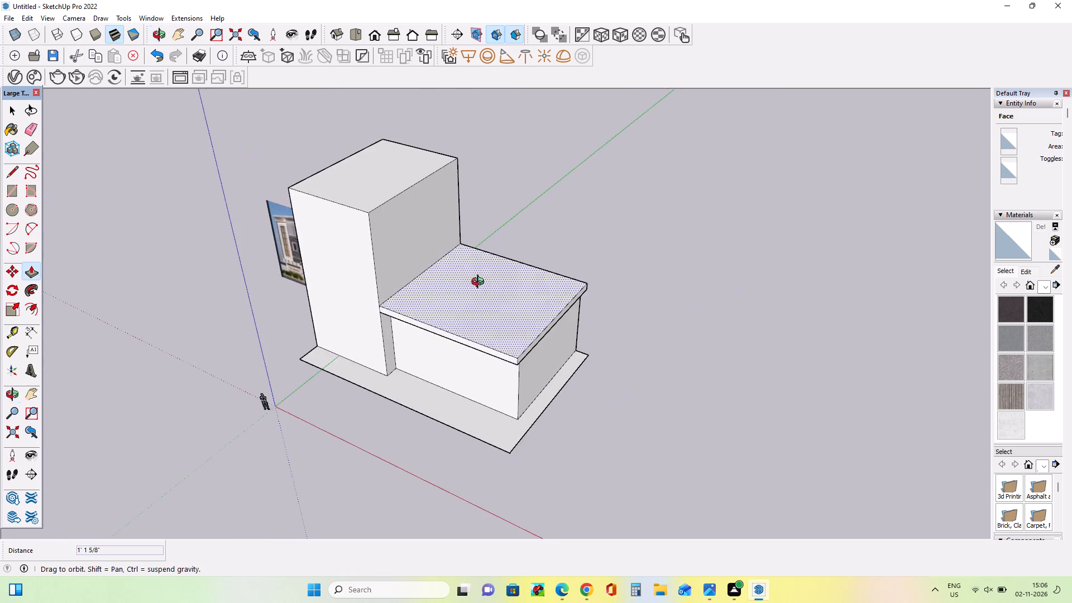
middle_click_drag(480, 283, 590, 232)
Thicken the low block's roof slab by pulling its top face up 1' 8".
scroll(373, 300, "up", 4)
middle_click_drag(379, 307, 415, 339)
scroll(461, 310, "up", 3)
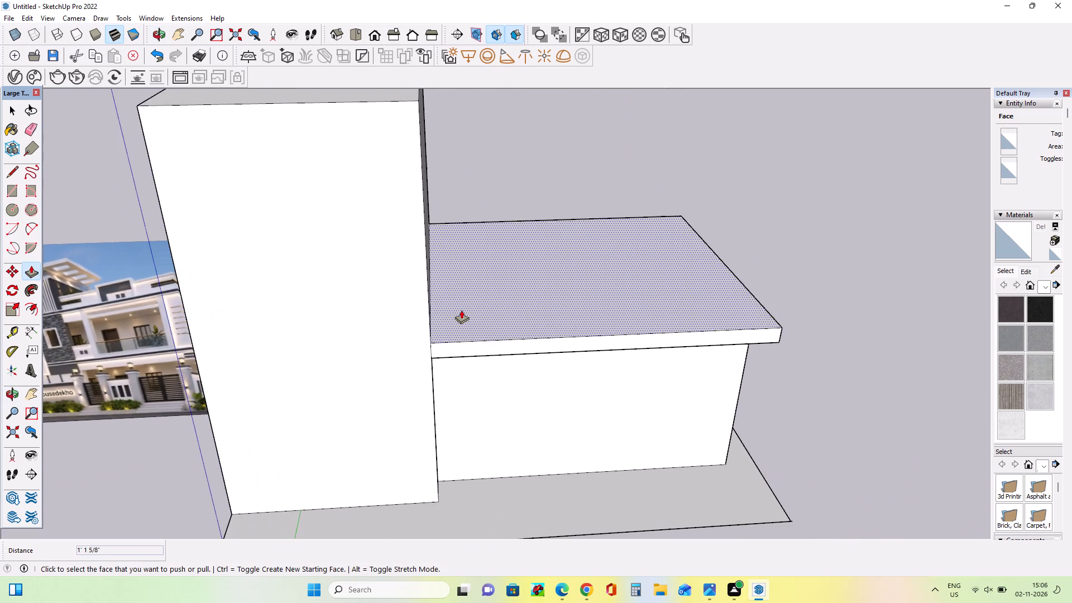
middle_click_drag(457, 315, 460, 308)
left_click_drag(461, 313, 460, 304)
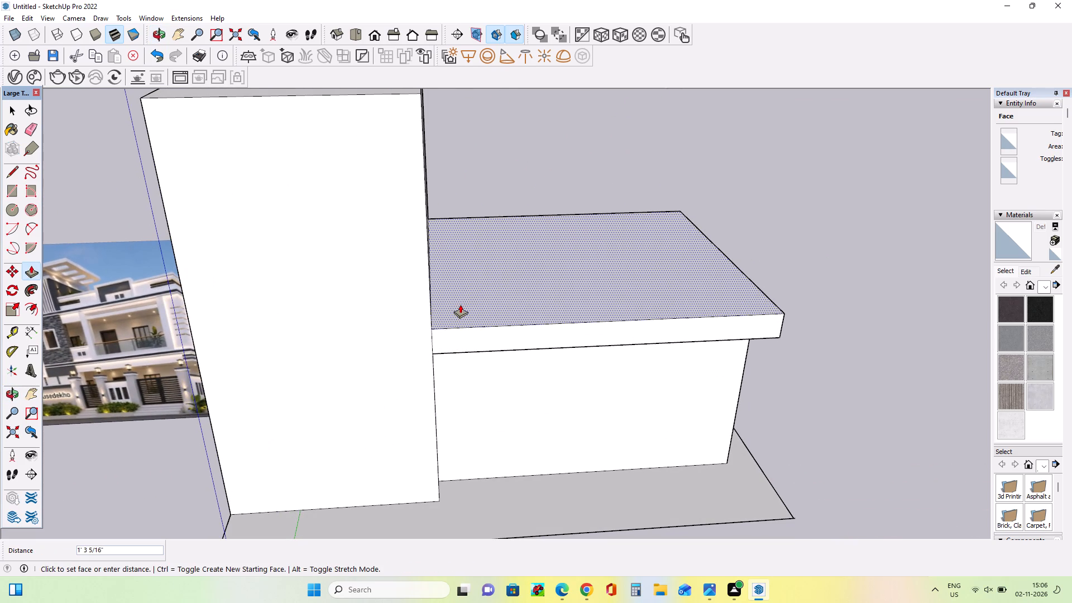
left_click_drag(460, 304, 460, 301)
Compare the thickened roof slab with the slab band below the balcony in the reference image and review the massing.
middle_click_drag(484, 375, 497, 301)
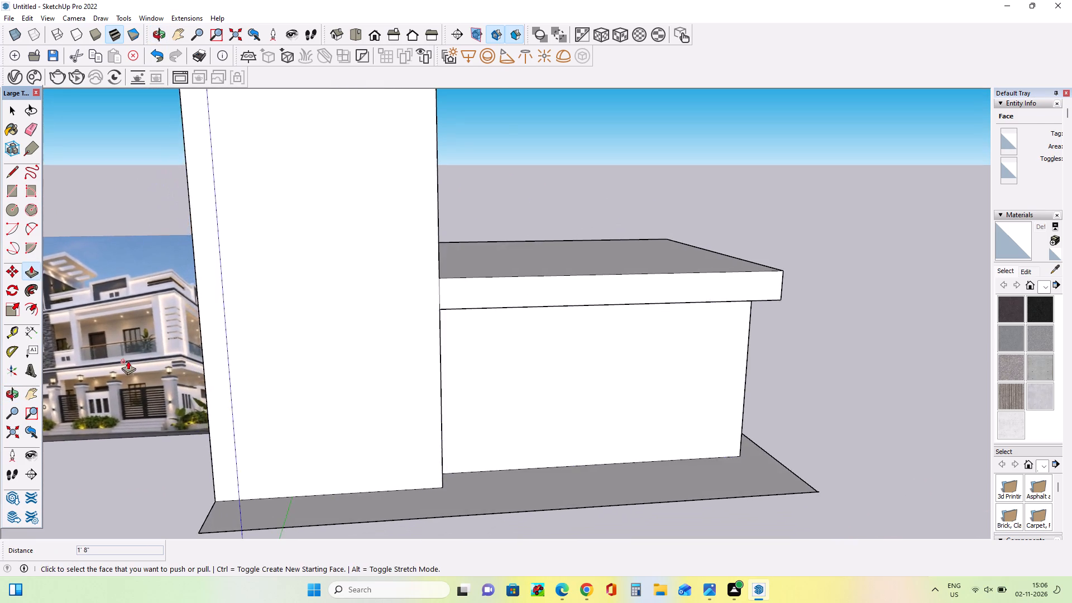
scroll(128, 361, "up", 6)
scroll(129, 367, "down", 1)
scroll(129, 367, "up", 10)
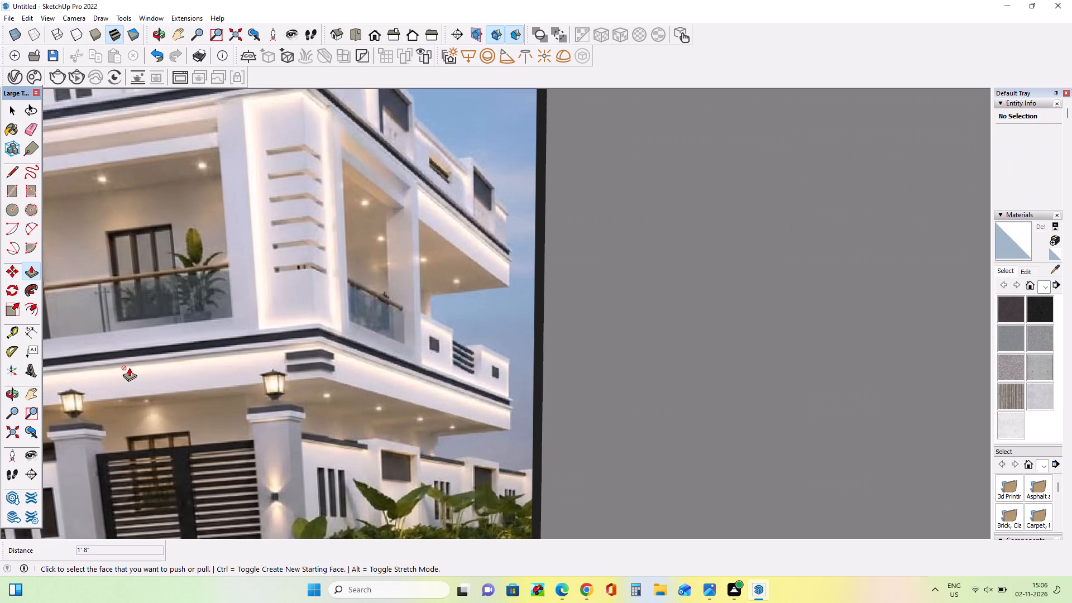
scroll(129, 367, "down", 17)
scroll(129, 367, "down", 4)
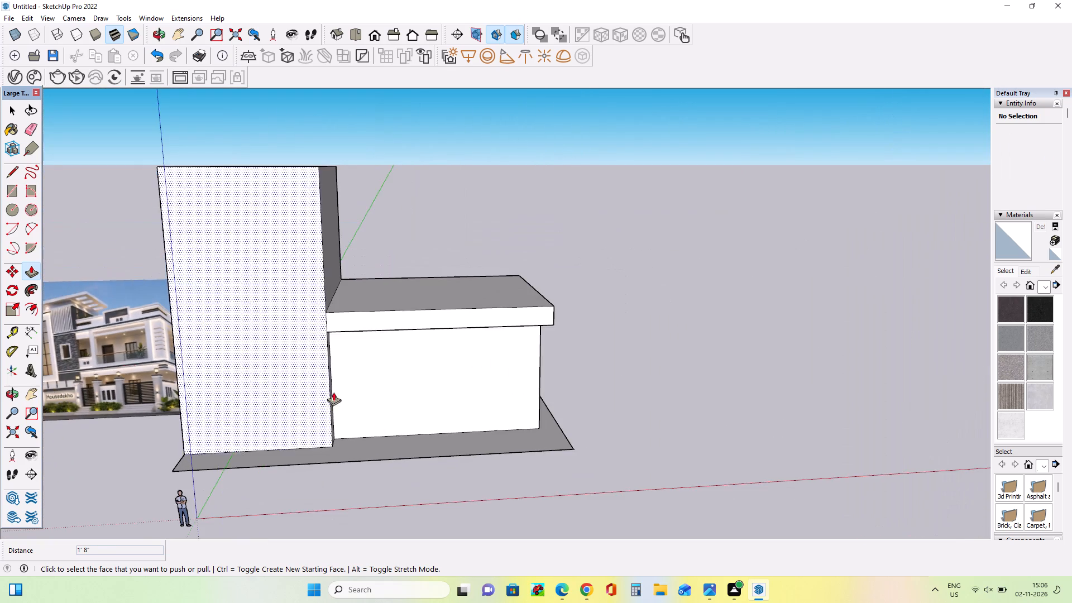
middle_click_drag(458, 406, 449, 449)
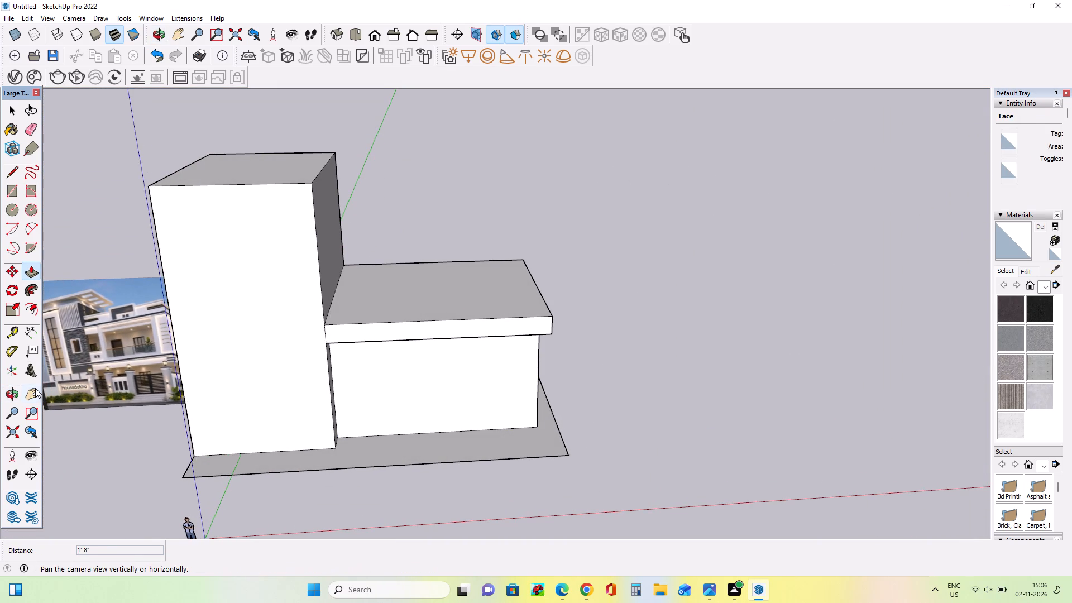
left_click(35, 389)
left_click_drag(270, 377, 400, 392)
middle_click_drag(390, 385, 400, 338)
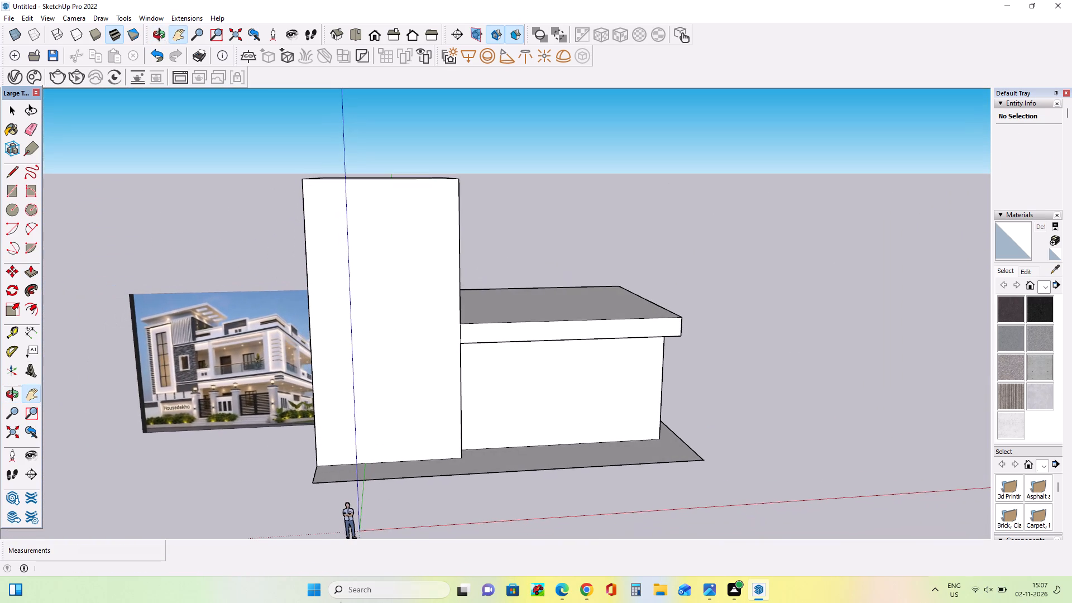
middle_click_drag(717, 394, 646, 462)
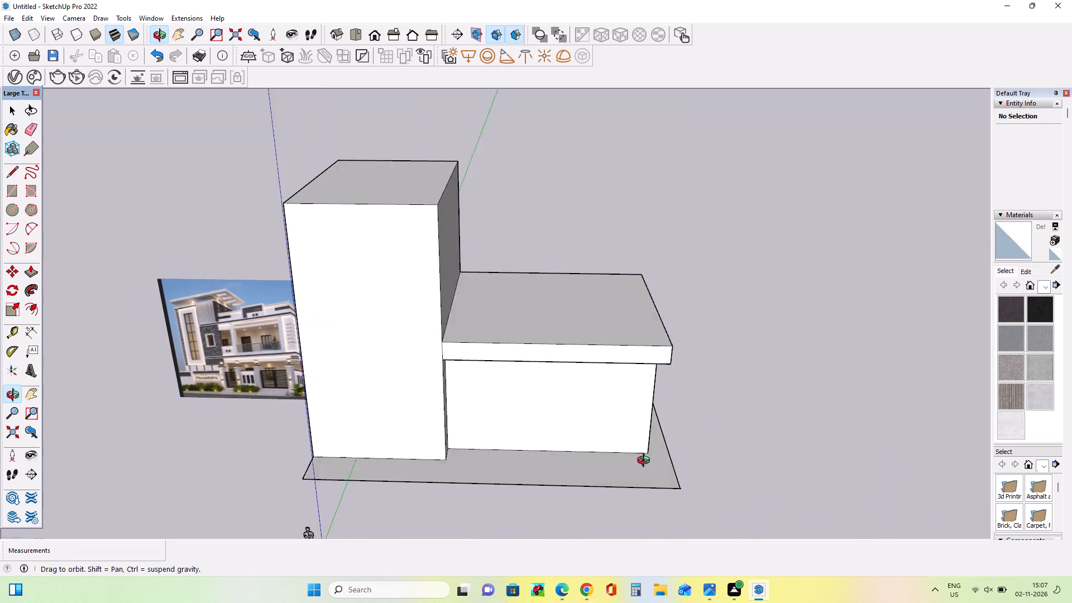
middle_click_drag(646, 462, 647, 443)
middle_click_drag(470, 398, 483, 409)
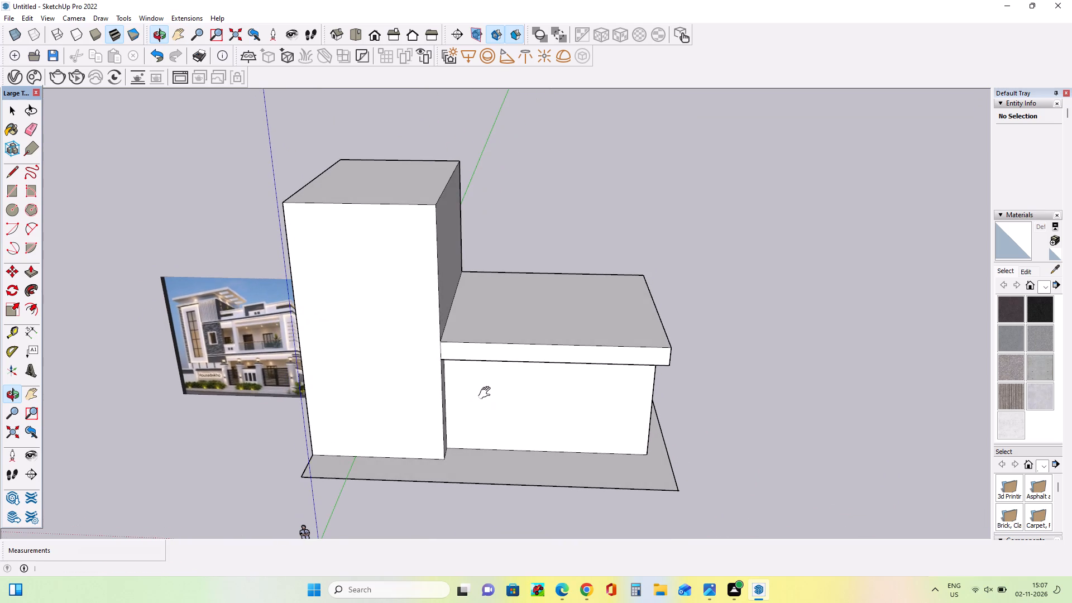
middle_click_drag(408, 391, 439, 380)
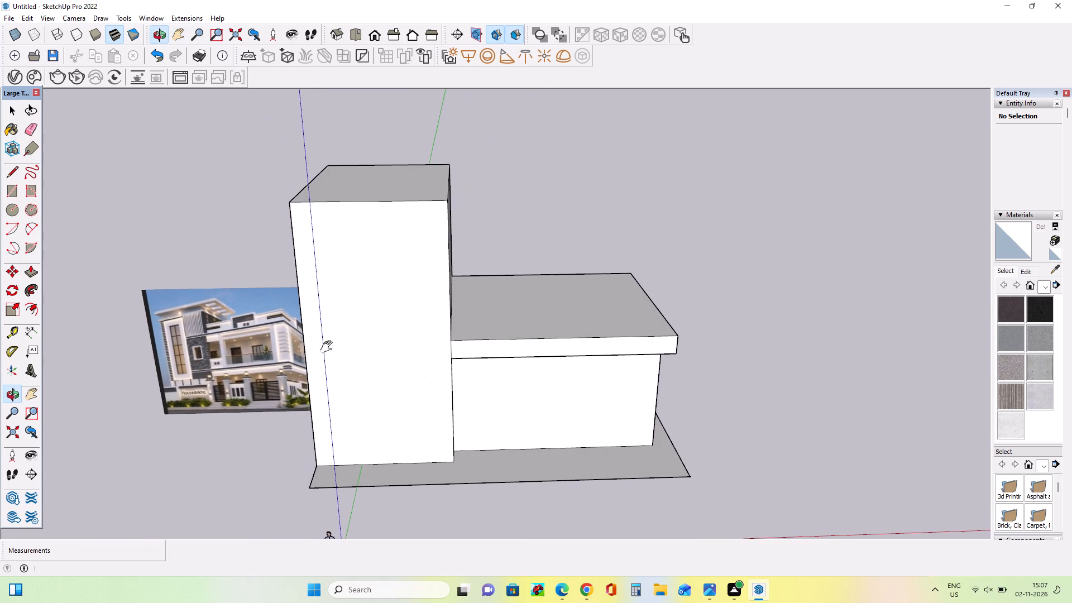
Compare the massing with the reference image, examining how the upper floor sits on the low block beside the tower.
middle_click_drag(339, 348, 351, 357)
middle_click_drag(329, 328, 333, 303)
scroll(233, 377, "up", 3)
middle_click_drag(306, 420, 300, 411)
scroll(169, 371, "up", 2)
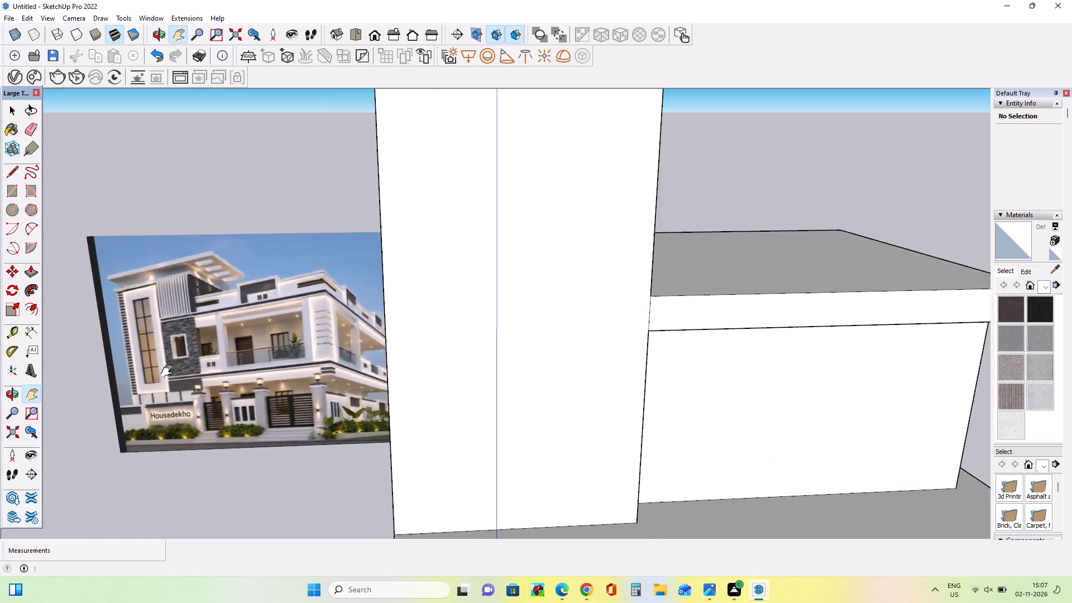
middle_click(179, 374)
scroll(180, 376, "down", 7)
middle_click_drag(394, 393, 399, 424)
scroll(317, 413, "up", 3)
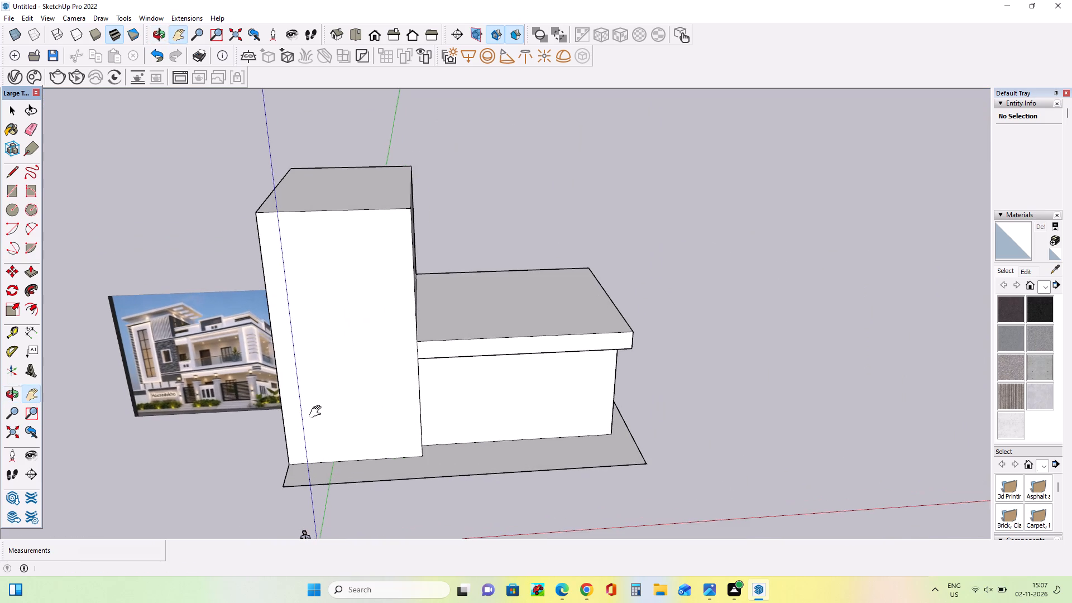
middle_click_drag(322, 413, 329, 420)
Draw a rectangle about 34' 8" by 34' 8" on the roof slab's top face, against the tower and the slab's rear edge.
left_click(11, 189)
middle_click_drag(342, 327, 356, 360)
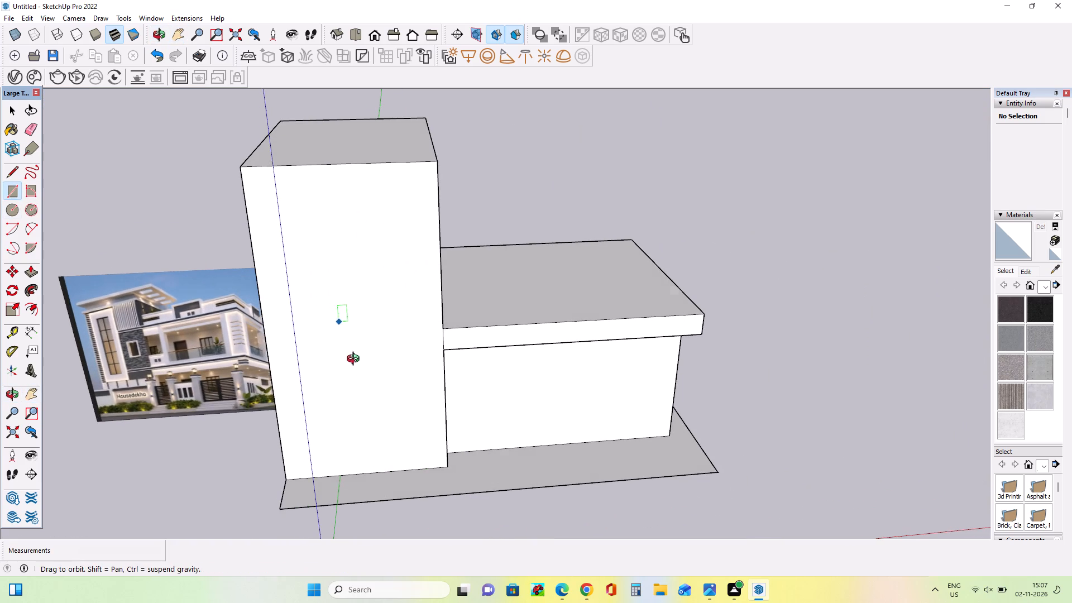
middle_click_drag(356, 360, 259, 390)
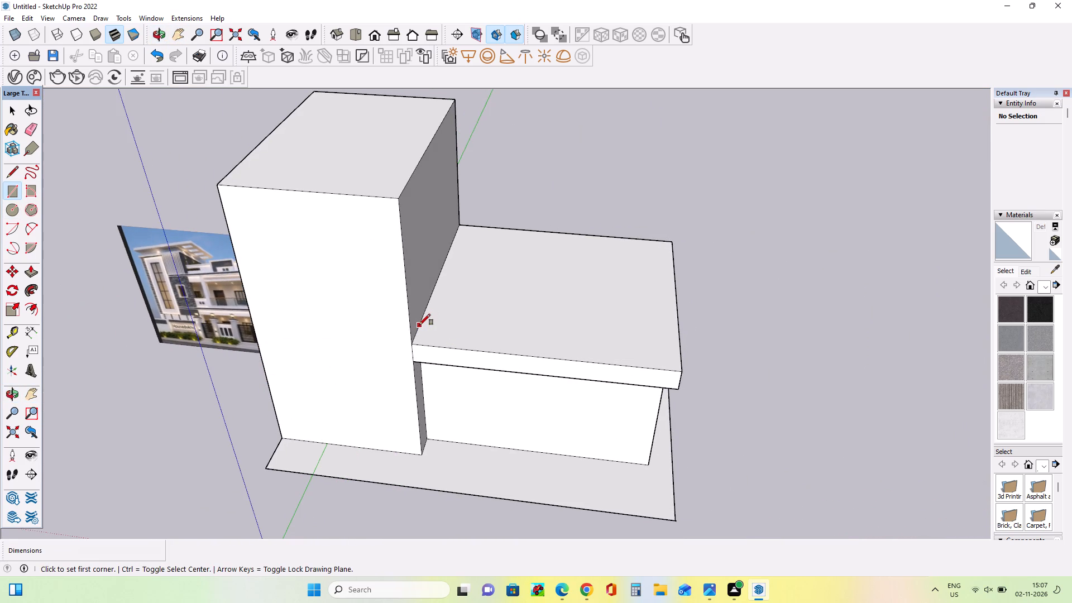
left_click(419, 325)
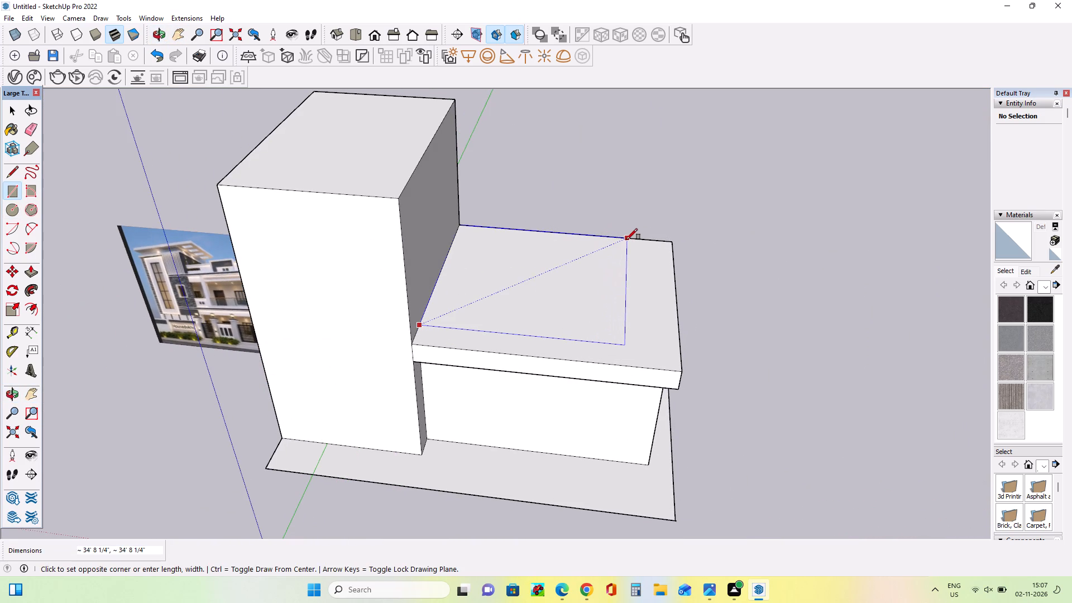
left_click(628, 240)
Pull the rectangle on the roof slab up 13' 1" to form the upper-floor block.
middle_click_drag(610, 320, 721, 238)
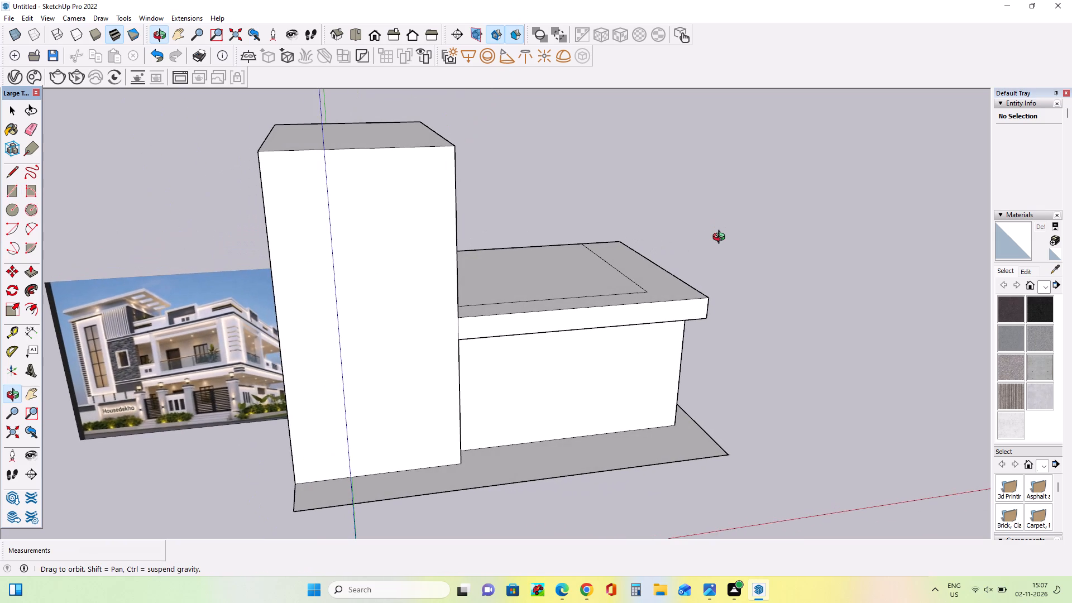
middle_click_drag(721, 238, 618, 285)
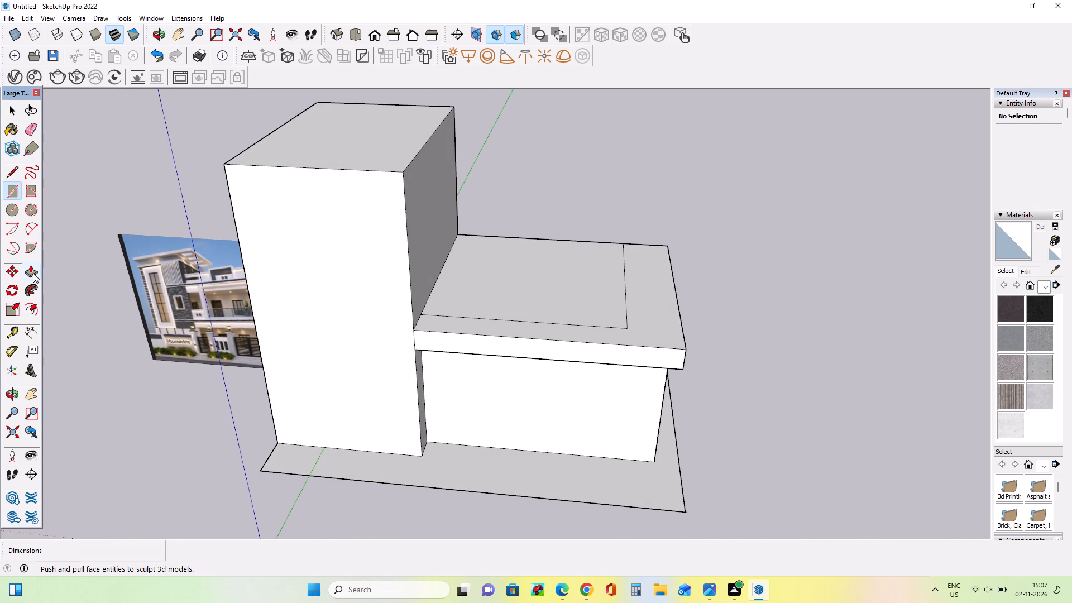
left_click(33, 273)
left_click_drag(501, 309, 418, 243)
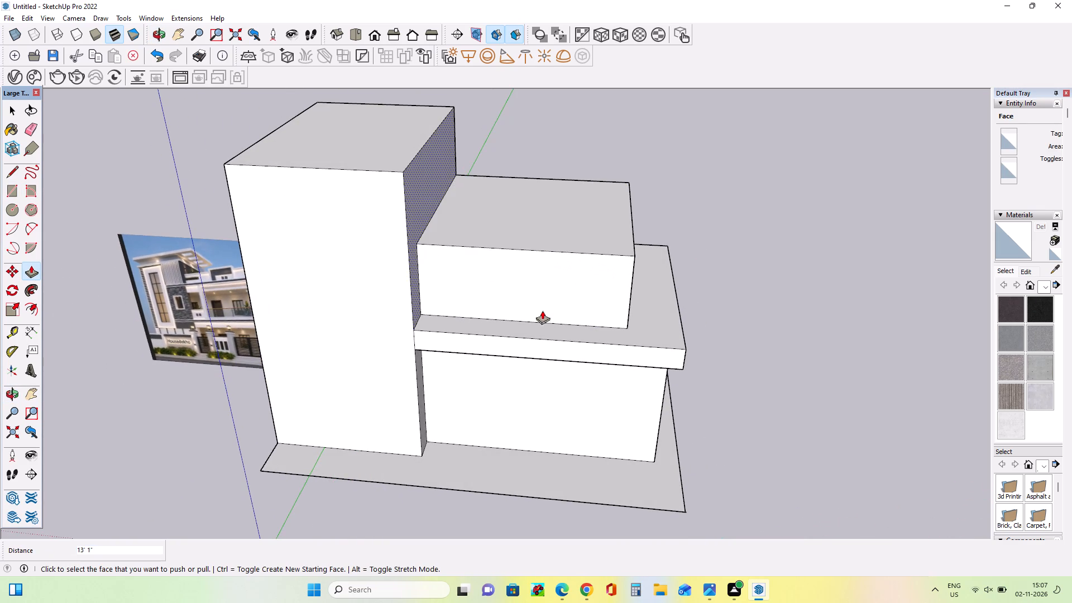
Pull the upper-floor block's outer side face outward, keeping it inside the roof slab's side edge.
middle_click_drag(569, 269, 463, 173)
left_click_drag(616, 256, 631, 267)
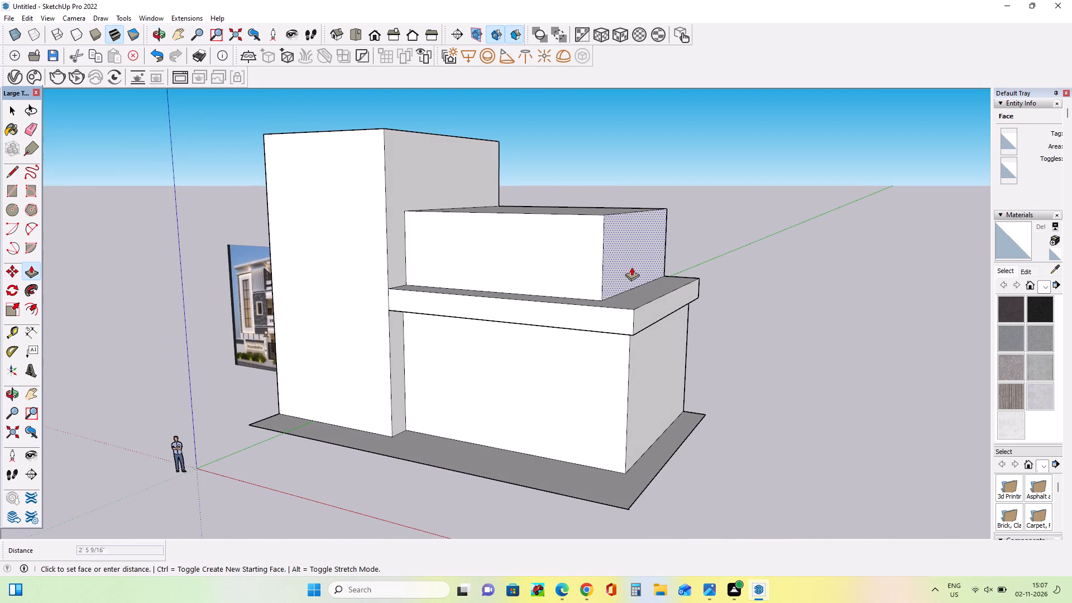
left_click_drag(631, 267, 636, 268)
Push the upper-floor block's front face back from the slab's front edge in small stages, the last about 11 3/8".
middle_click_drag(566, 338, 705, 453)
left_click(610, 282)
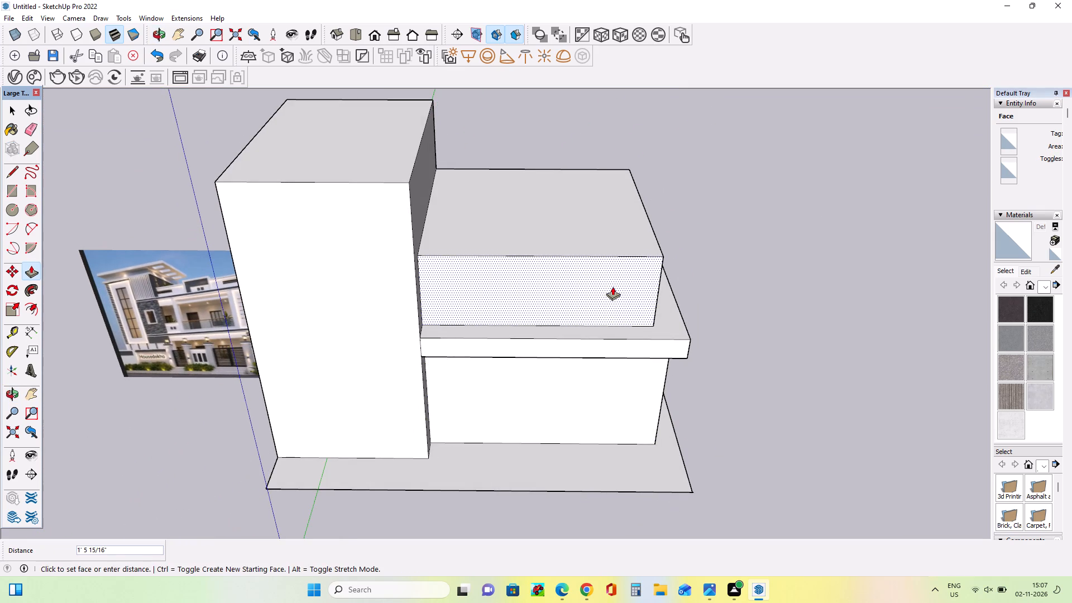
middle_click_drag(566, 365, 640, 296)
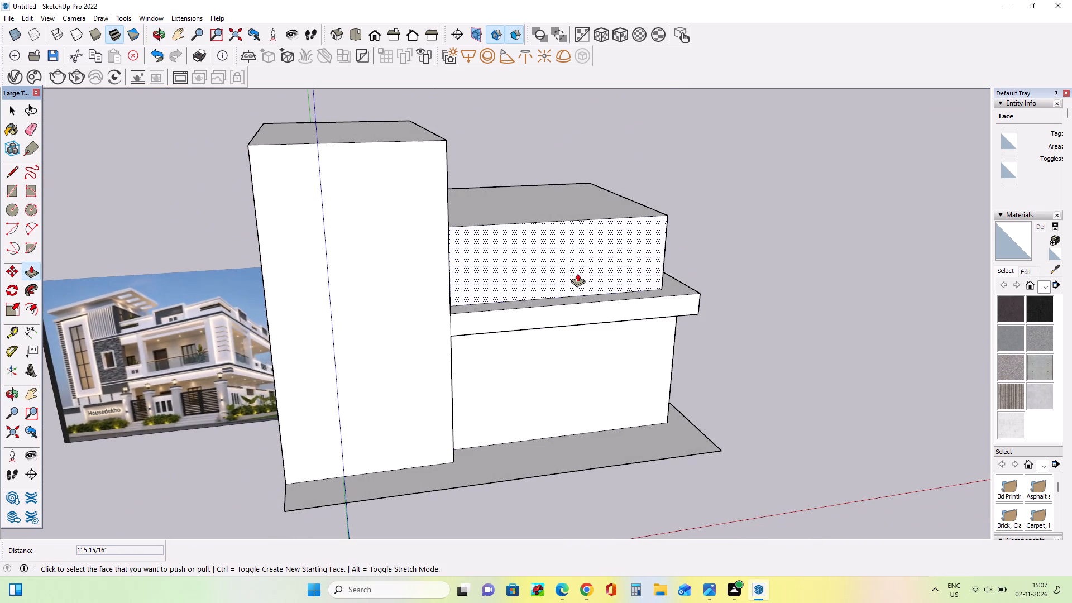
left_click_drag(577, 273, 576, 253)
middle_click_drag(557, 296, 563, 351)
scroll(551, 285, "up", 3)
left_click_drag(551, 285, 548, 276)
scroll(569, 353, "down", 6)
scroll(656, 419, "up", 1)
middle_click_drag(653, 418, 604, 321)
scroll(500, 293, "up", 4)
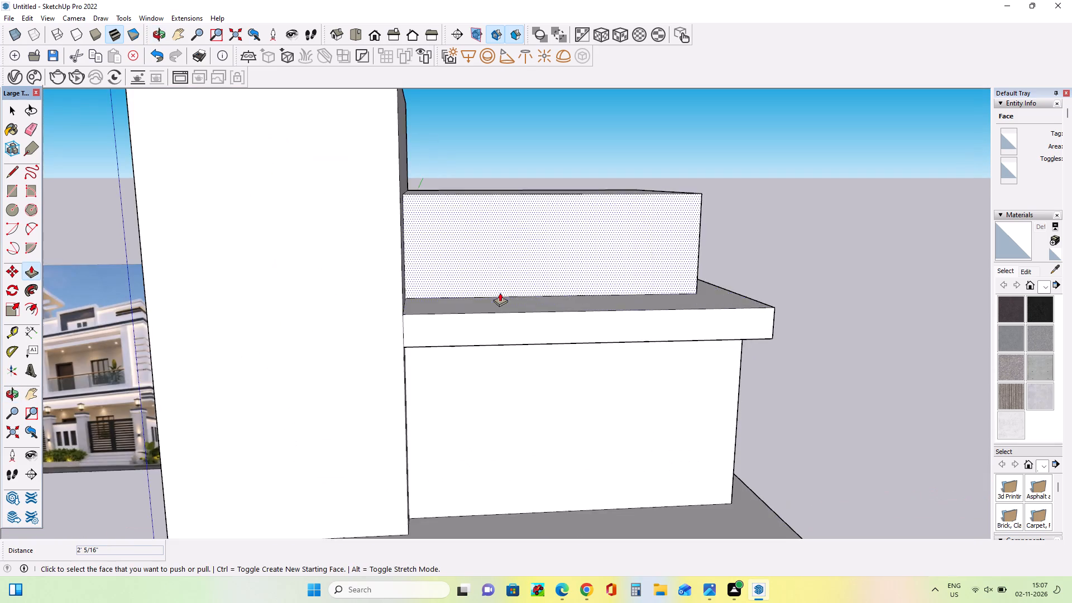
middle_click_drag(513, 324, 503, 391)
left_click_drag(515, 354, 514, 347)
Compare the set-back upper-floor block and the tower's proportions with the balcony level in the reference image.
scroll(555, 413, "down", 3)
middle_click_drag(542, 410, 530, 351)
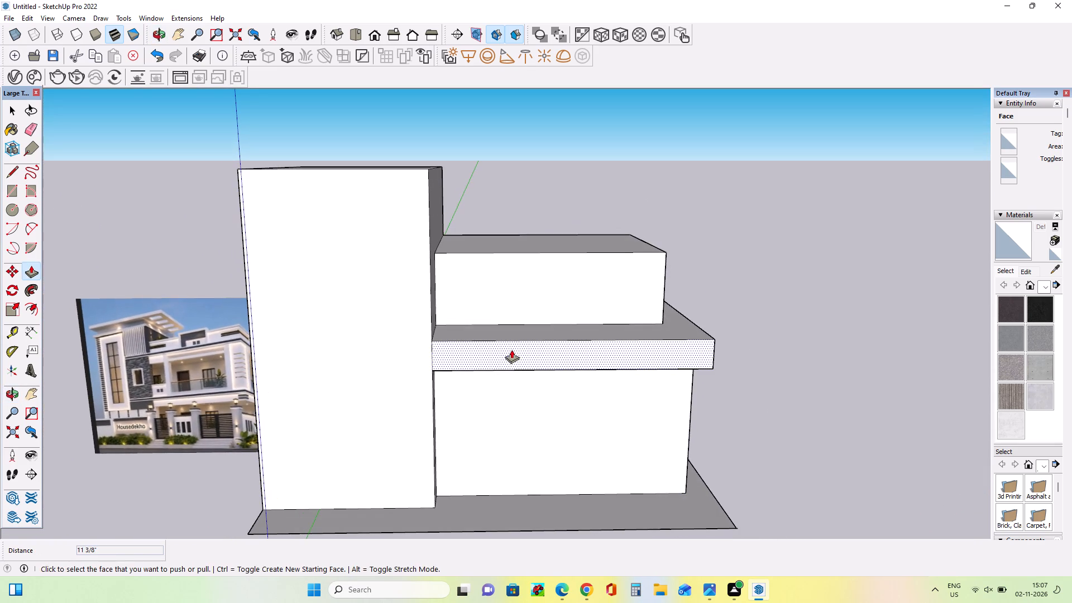
scroll(184, 409, "up", 8)
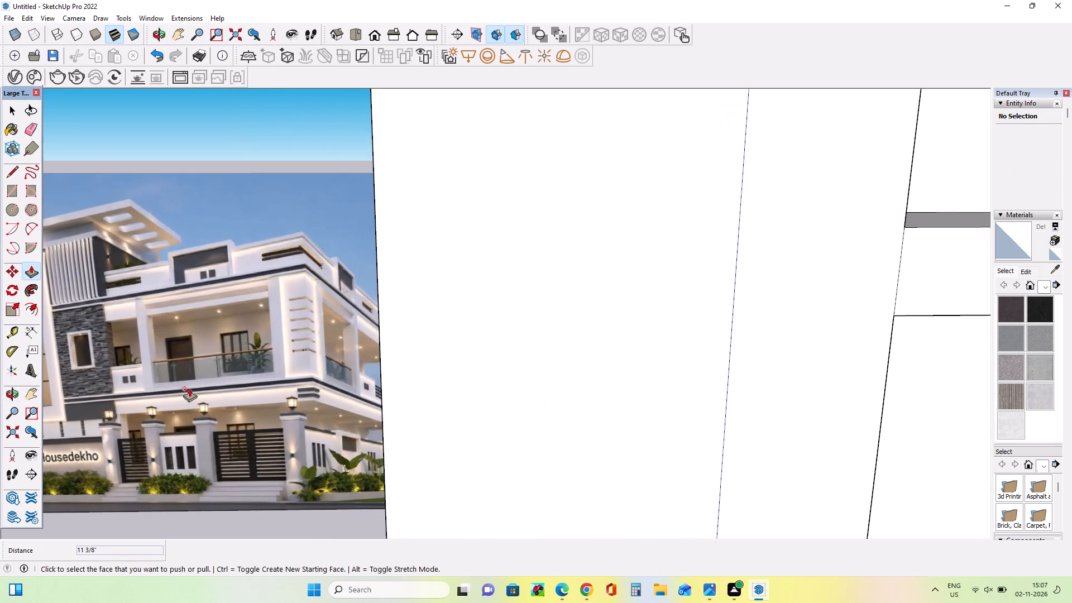
scroll(190, 385, "down", 11)
middle_click_drag(473, 380, 476, 408)
scroll(204, 410, "up", 5)
middle_click_drag(359, 381, 271, 394)
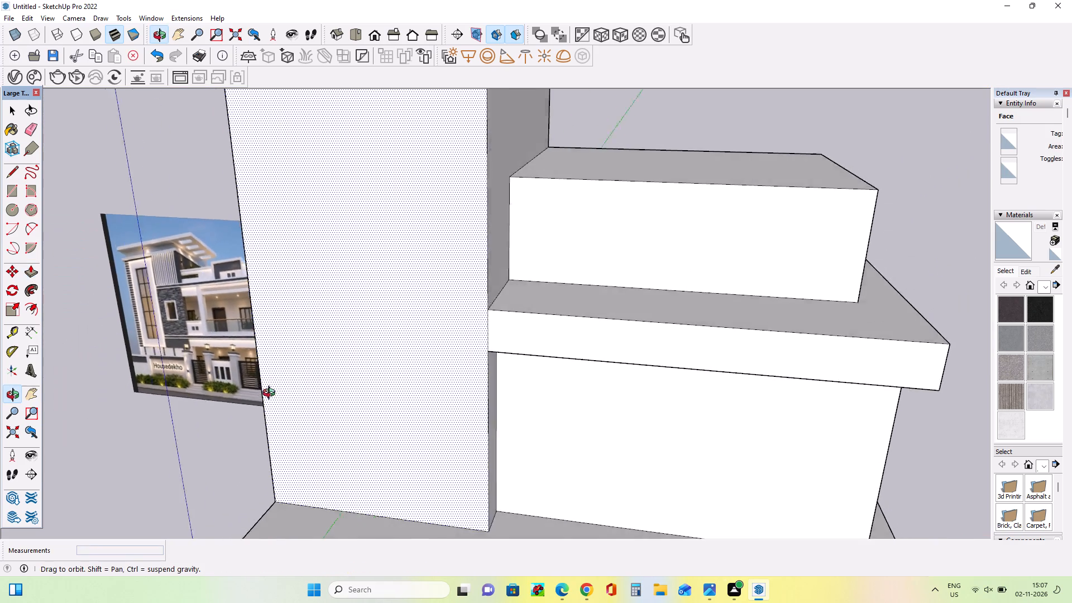
middle_click_drag(271, 394, 345, 372)
middle_click_drag(347, 366, 348, 347)
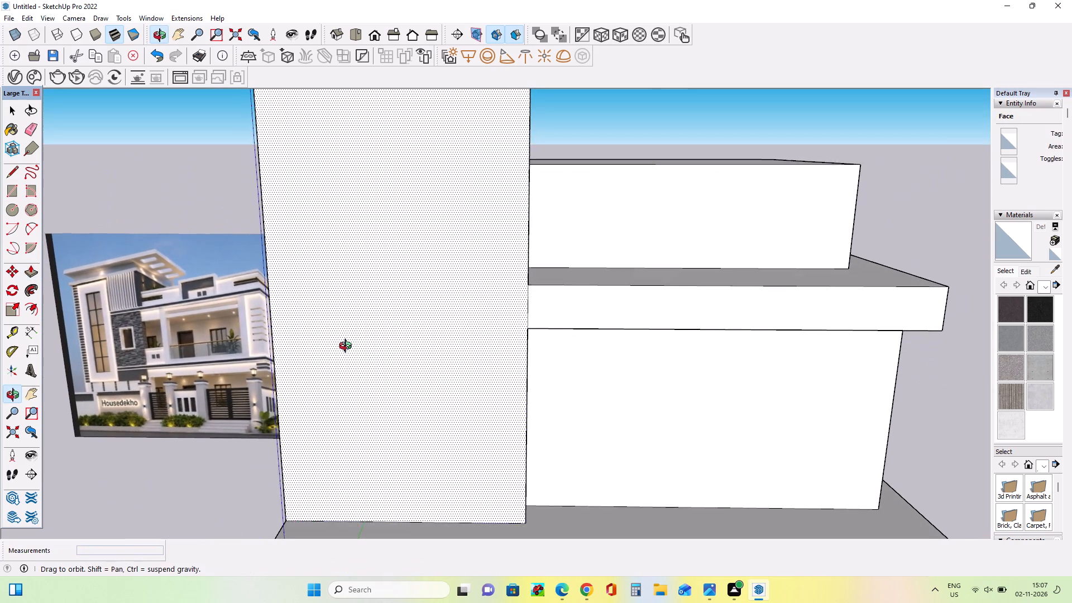
middle_click_drag(348, 347, 348, 347)
scroll(304, 362, "down", 8)
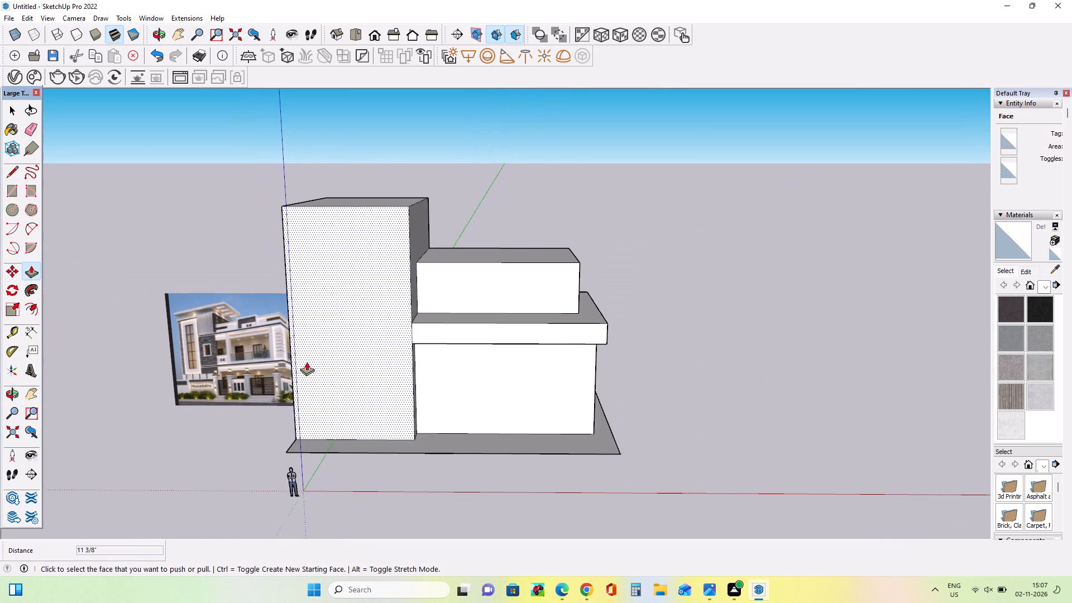
Raise the tower by pulling its top face up about 10' 7".
middle_click_drag(353, 353, 413, 424)
left_click_drag(374, 226, 371, 169)
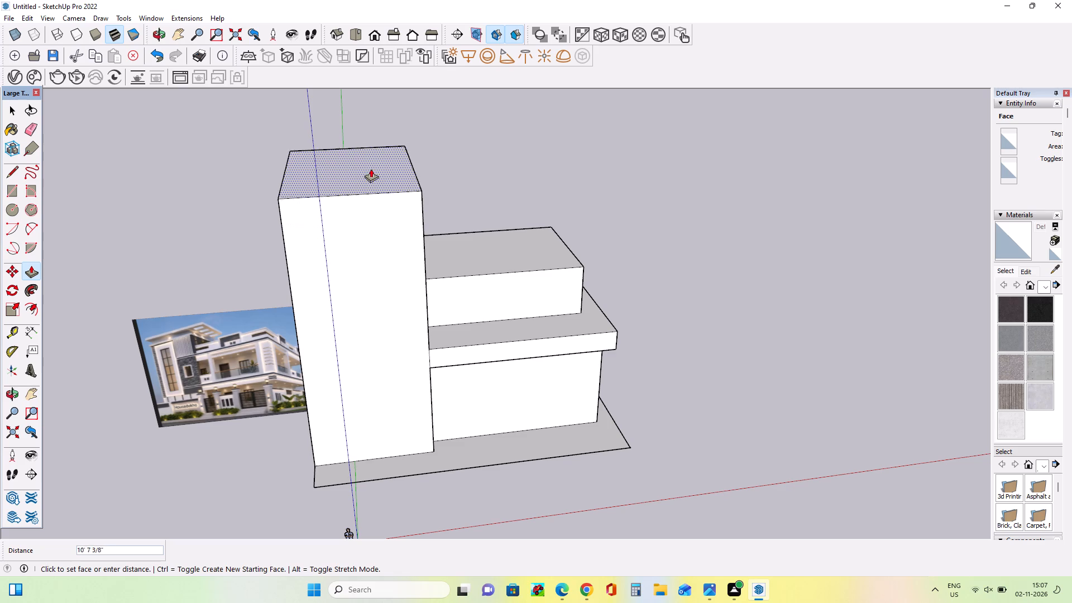
left_click_drag(371, 169, 371, 167)
Raise the upper-floor block by pulling its top face up 17' 7".
middle_click_drag(537, 343, 400, 362)
left_click_drag(456, 264, 415, 195)
Compare the raised tower and upper-floor block with the reference image from the front, side and above.
middle_click_drag(403, 409, 457, 357)
middle_click_drag(494, 353, 592, 357)
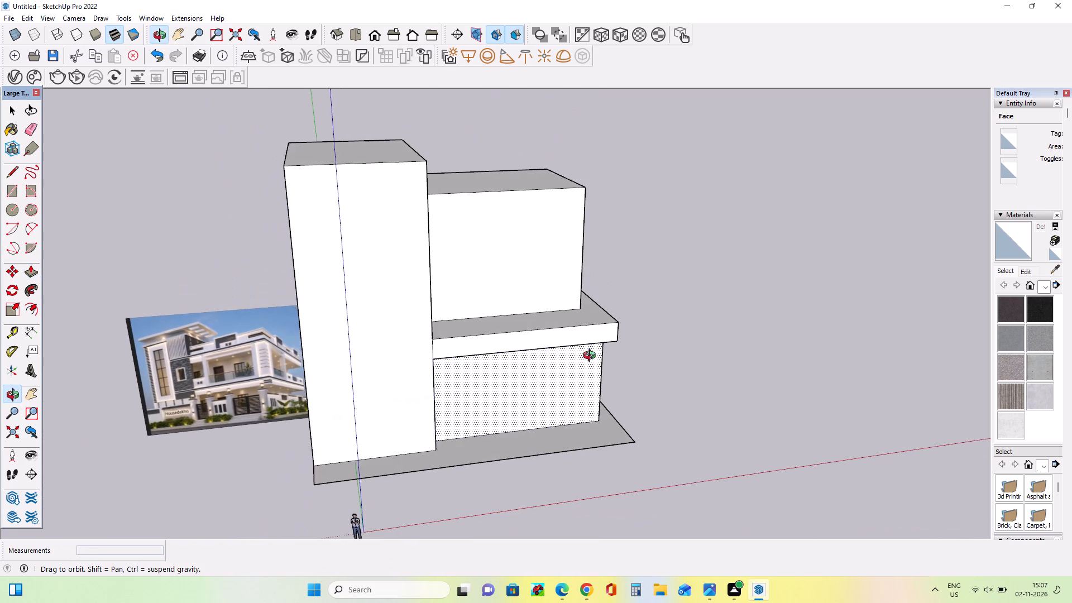
middle_click_drag(592, 357, 592, 356)
middle_click(456, 371)
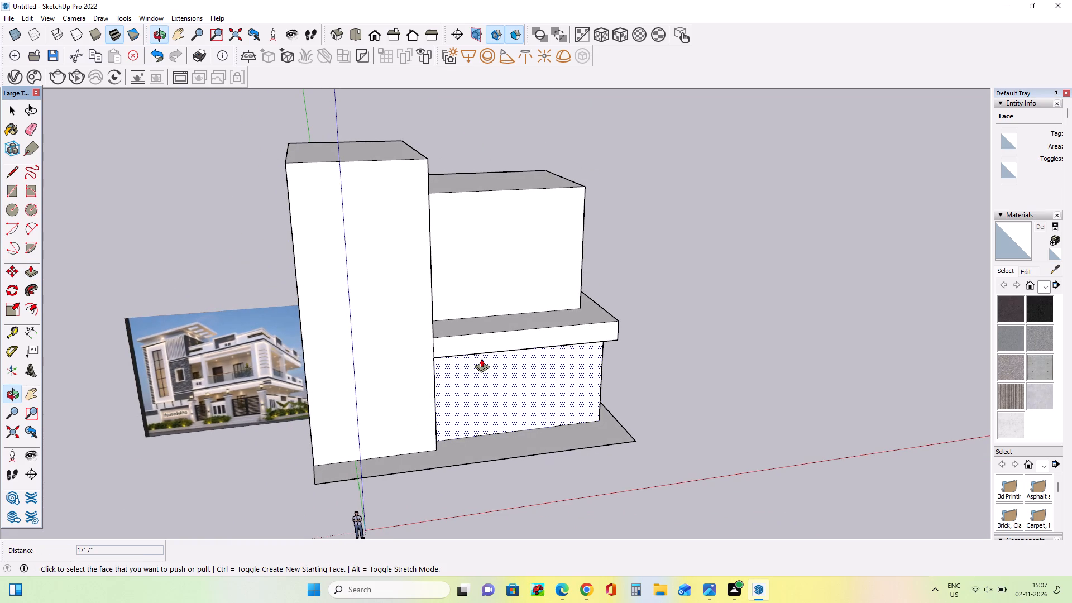
middle_click_drag(364, 334, 371, 359)
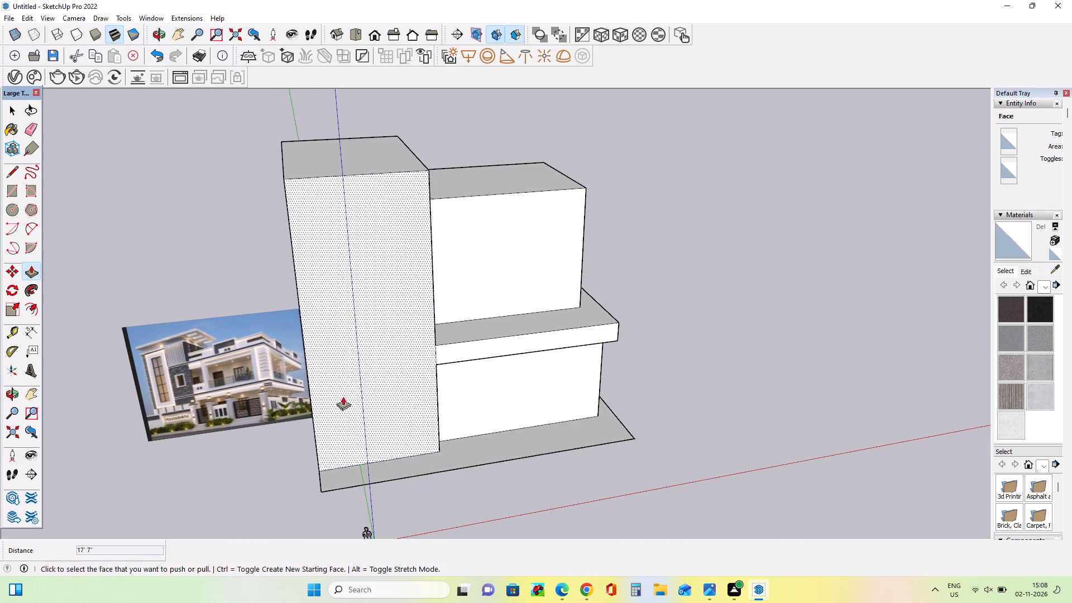
middle_click_drag(289, 394, 327, 317)
scroll(484, 267, "up", 3)
middle_click_drag(613, 337, 303, 411)
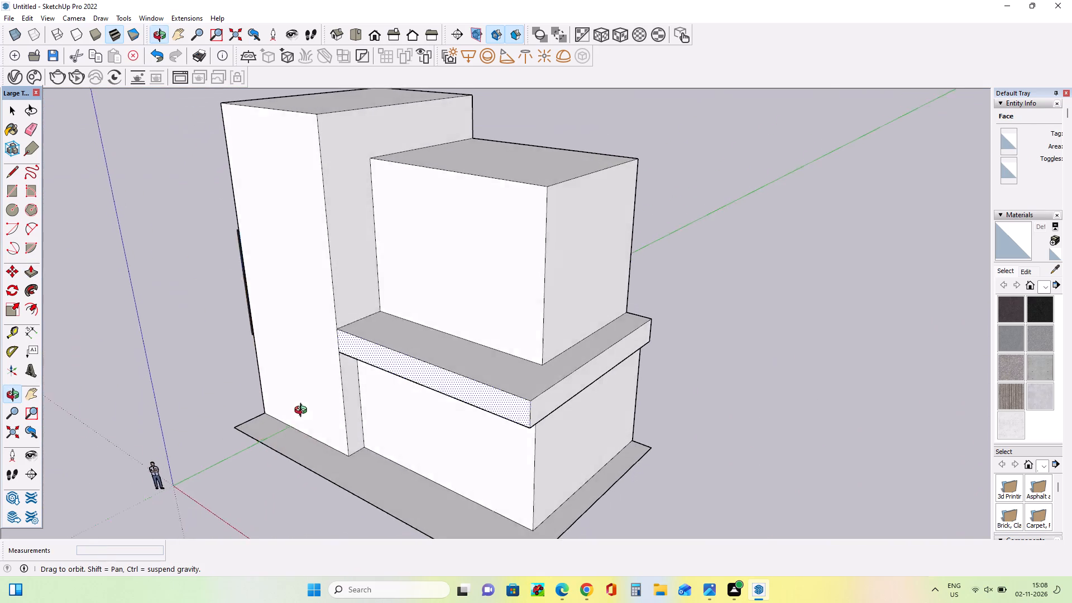
middle_click_drag(303, 411, 283, 432)
middle_click_drag(479, 403, 650, 493)
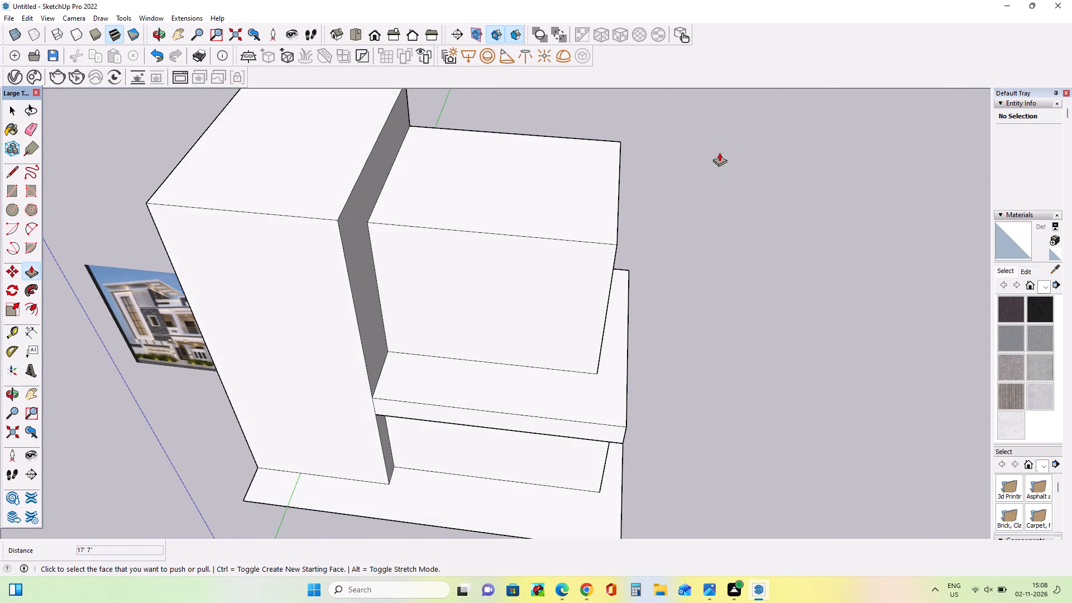
middle_click_drag(485, 387, 541, 286)
scroll(540, 286, "up", 4)
middle_click_drag(540, 290, 556, 333)
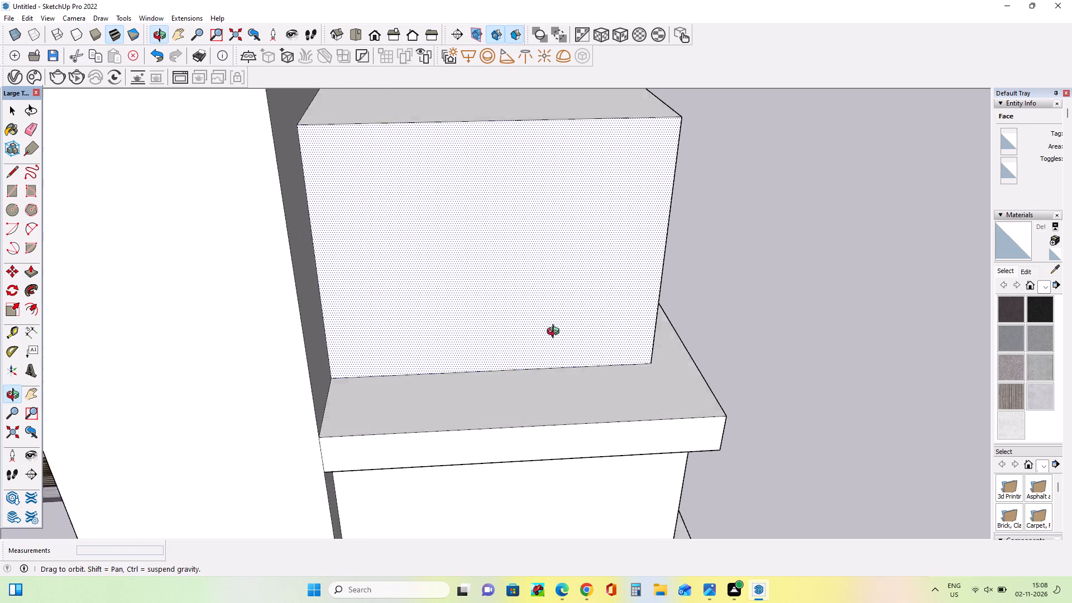
middle_click_drag(556, 333, 556, 334)
scroll(556, 334, "down", 5)
middle_click_drag(556, 329, 582, 257)
scroll(408, 295, "up", 2)
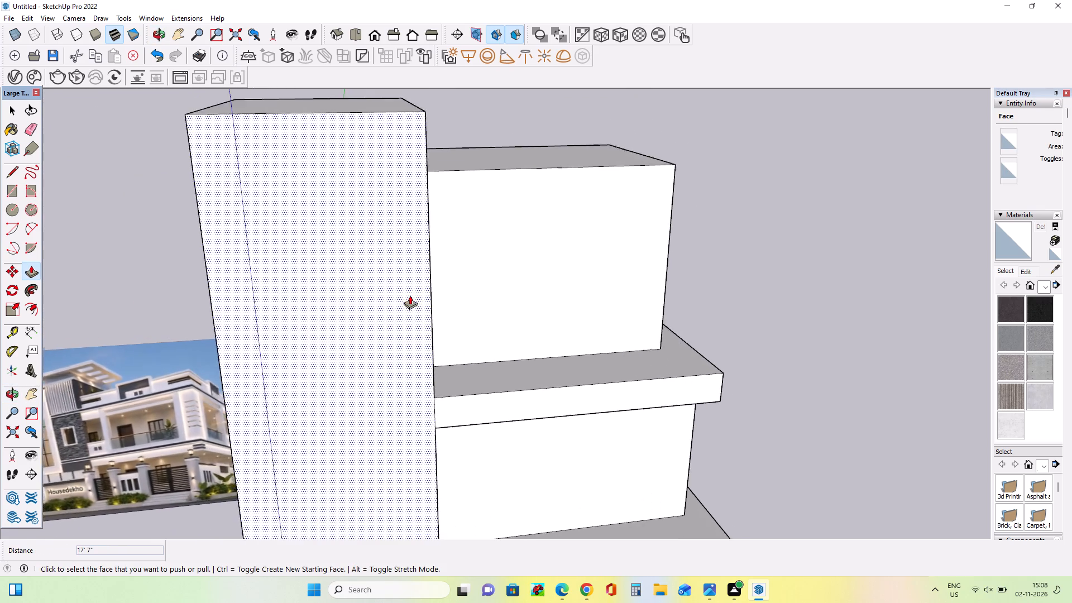
scroll(410, 295, "up", 1)
scroll(527, 315, "down", 8)
Extend the low and upper blocks' shared rear face outward 10' 1/16" and pull the tower's rear face flush with it.
middle_click_drag(572, 330, 52, 408)
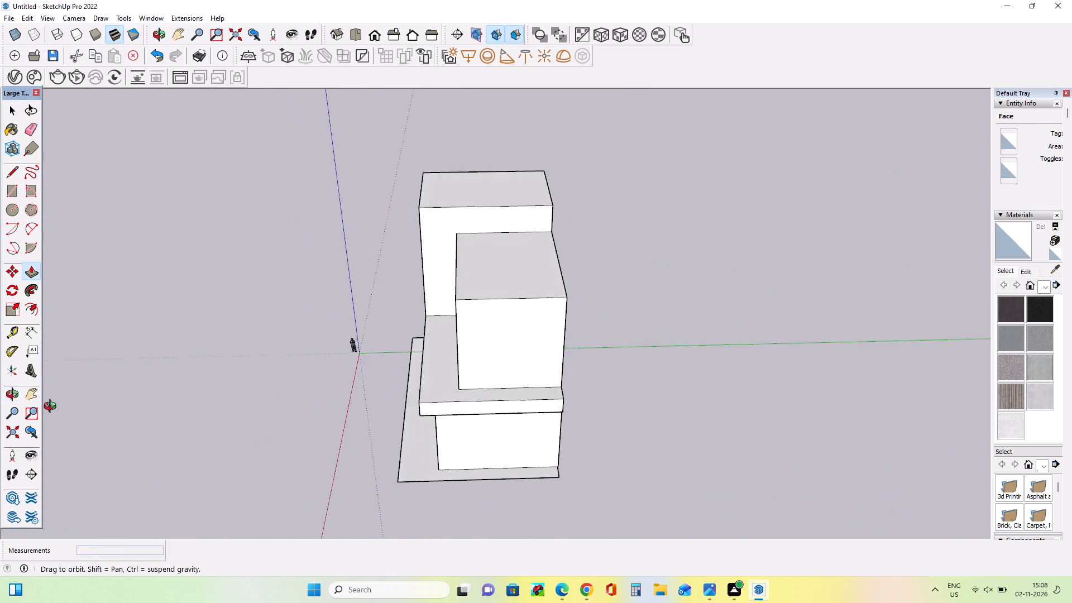
middle_click_drag(494, 401, 202, 396)
left_click_drag(428, 399, 439, 422)
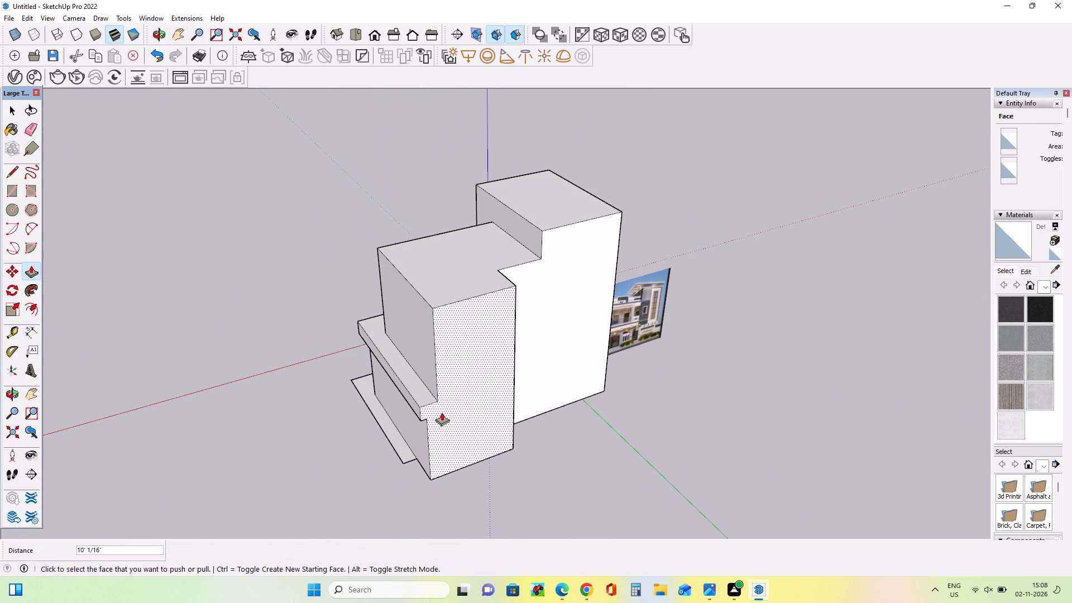
left_click_drag(565, 320, 473, 381)
Erase the vertical seam line between the tower's rear face and the adjoining blocks' rear face.
middle_click_drag(420, 393, 462, 381)
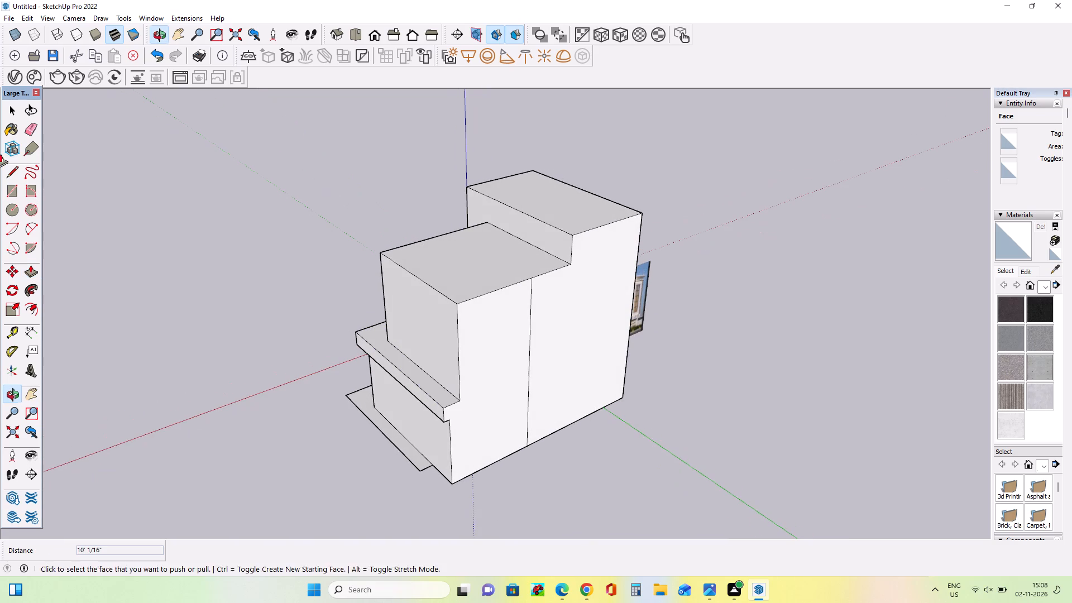
left_click(30, 135)
left_click_drag(519, 353, 549, 344)
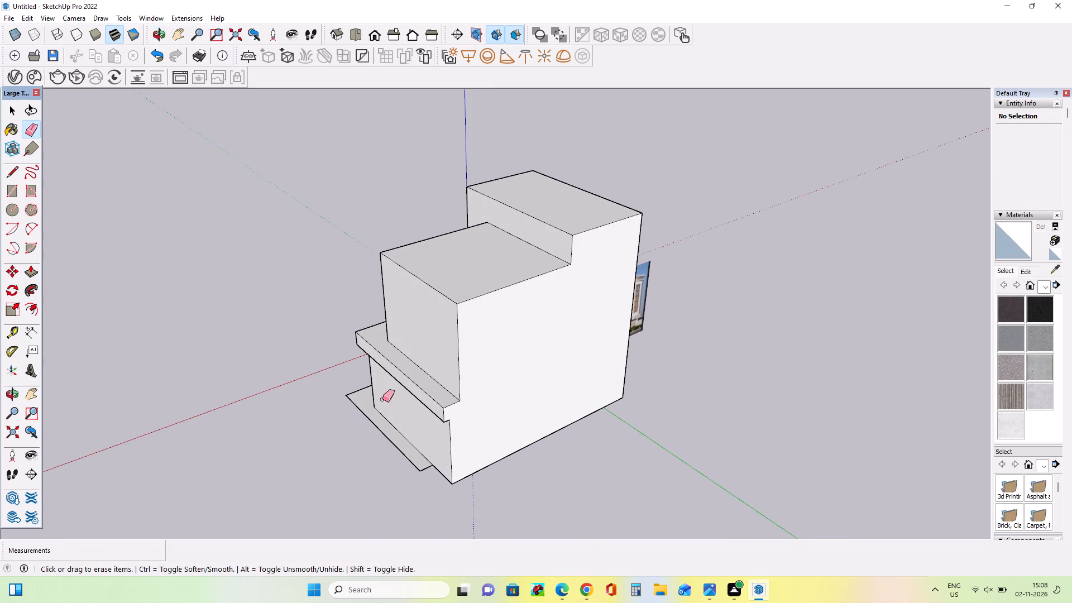
Review the deepened massing from the front and side, examining the slab overhang and the base's extent beneath the blocks.
middle_click_drag(382, 399, 977, 379)
middle_click_drag(525, 326, 715, 297)
scroll(596, 260, "up", 4)
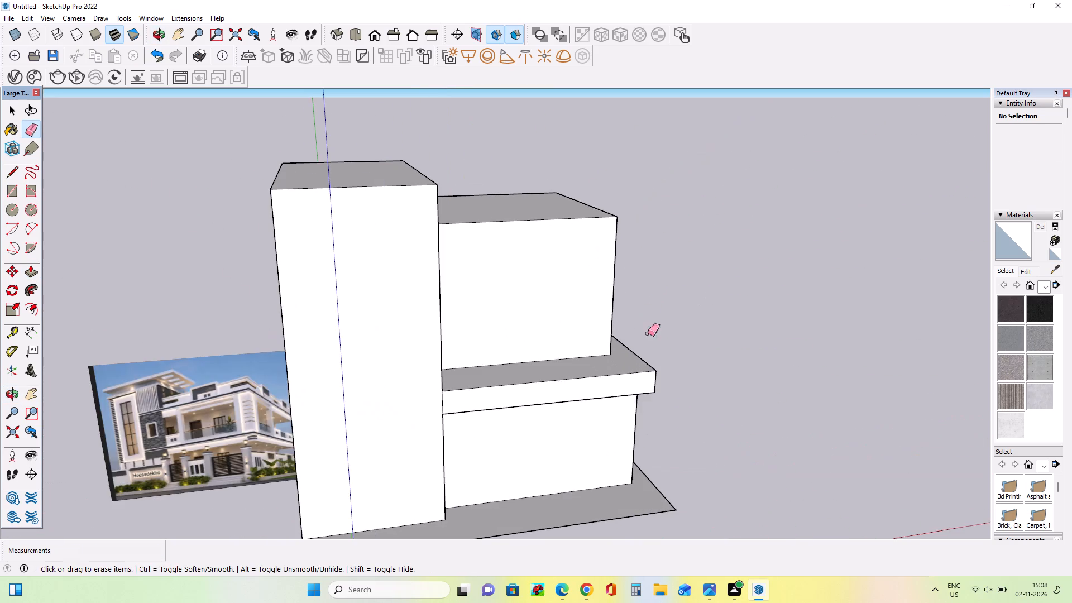
middle_click_drag(659, 343, 389, 329)
middle_click_drag(586, 398, 661, 341)
scroll(620, 301, "down", 4)
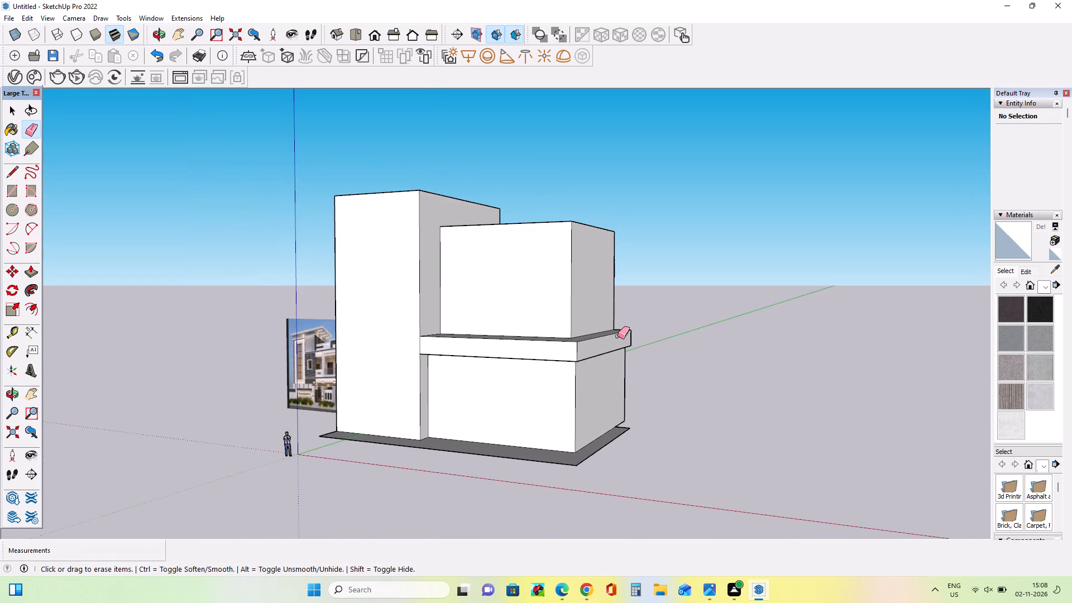
middle_click_drag(633, 398, 659, 460)
scroll(560, 466, "up", 4)
middle_click_drag(574, 465, 592, 470)
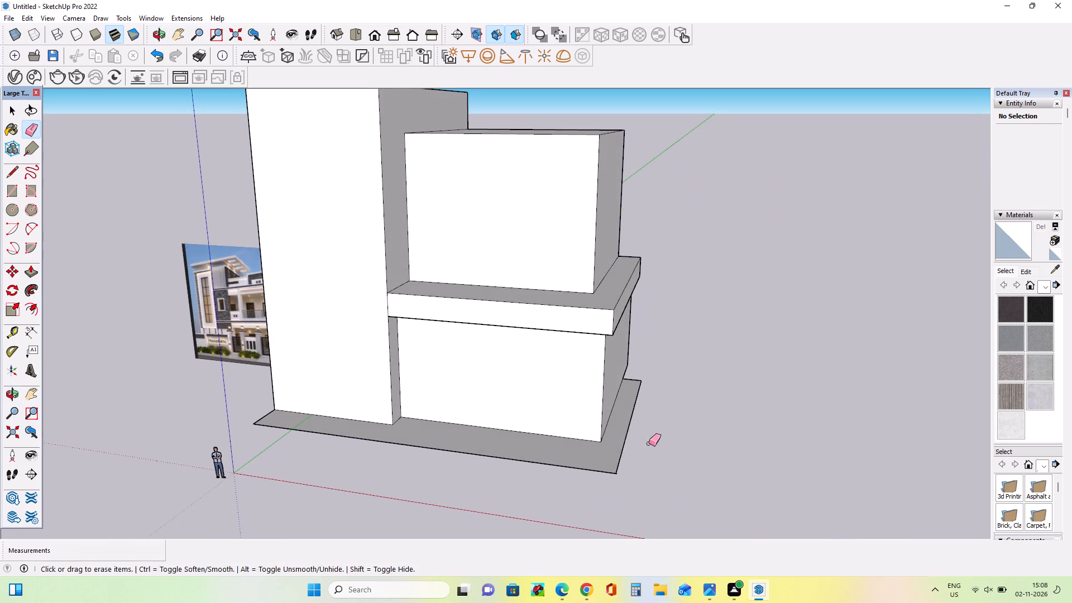
middle_click_drag(686, 434, 455, 373)
middle_click_drag(525, 423, 540, 458)
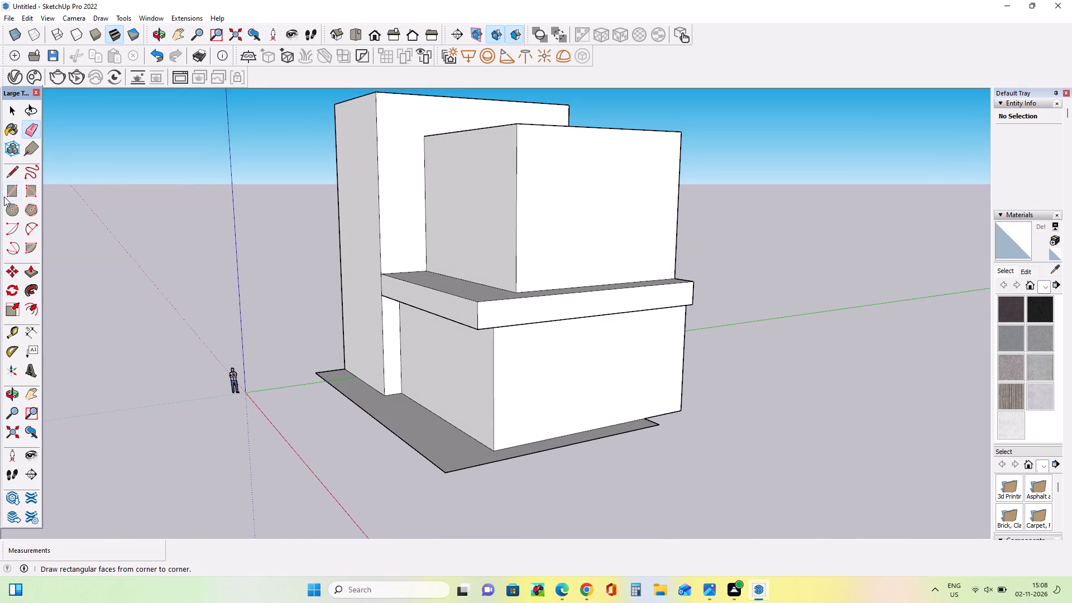
Extend the base with a rectangle about 10' 2 5/16" by 4' 4 5/8" to the low block's rear corner and erase the dividing line.
left_click(11, 191)
middle_click_drag(655, 439, 655, 466)
scroll(676, 431, "up", 4)
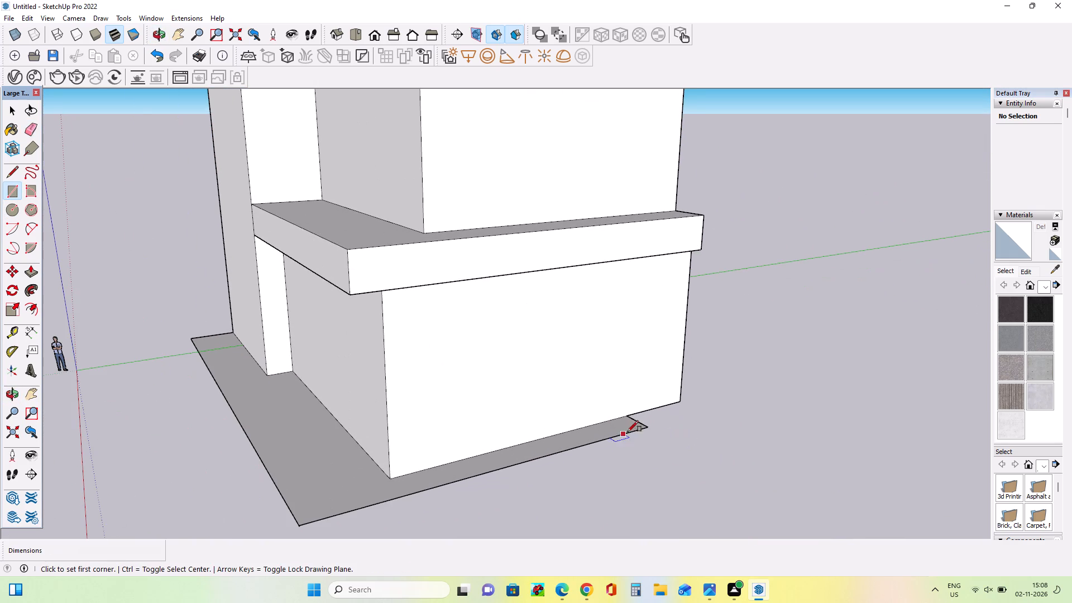
left_click(646, 429)
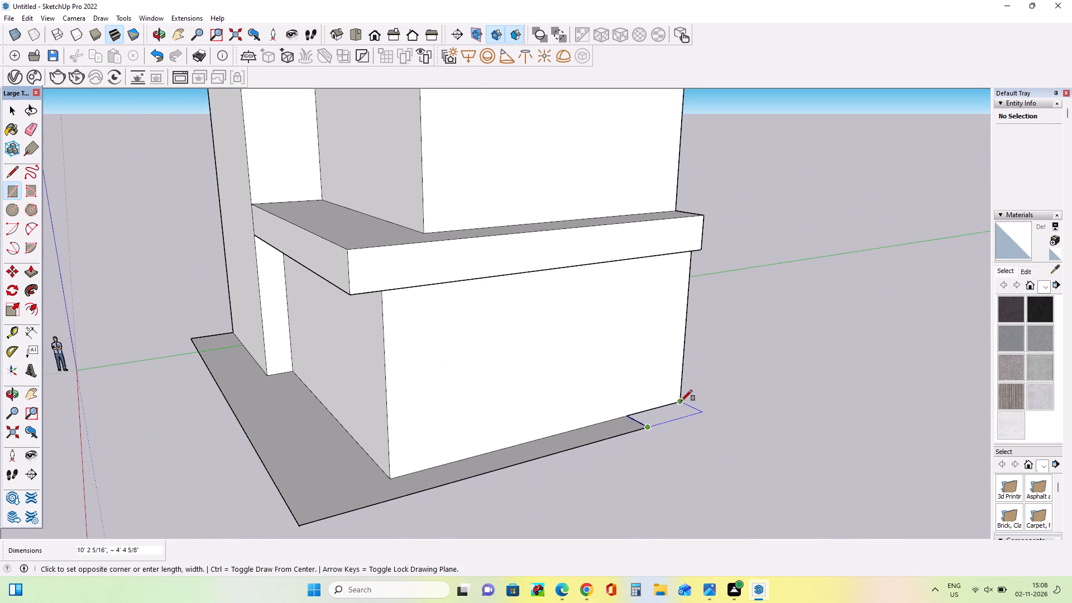
left_click(681, 401)
middle_click_drag(413, 420, 488, 482)
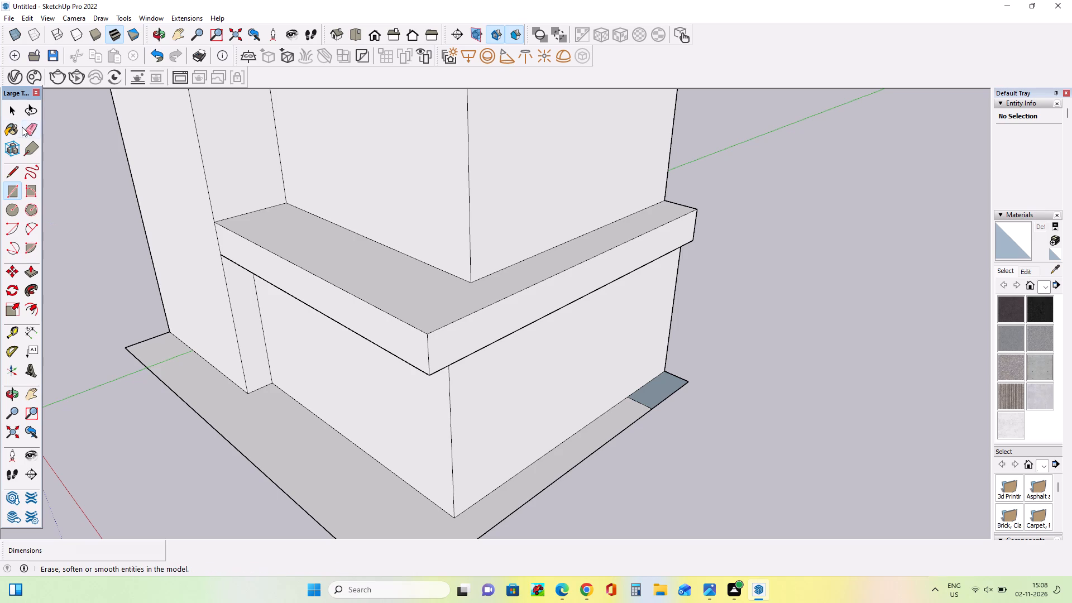
left_click(30, 127)
left_click_drag(635, 405, 645, 394)
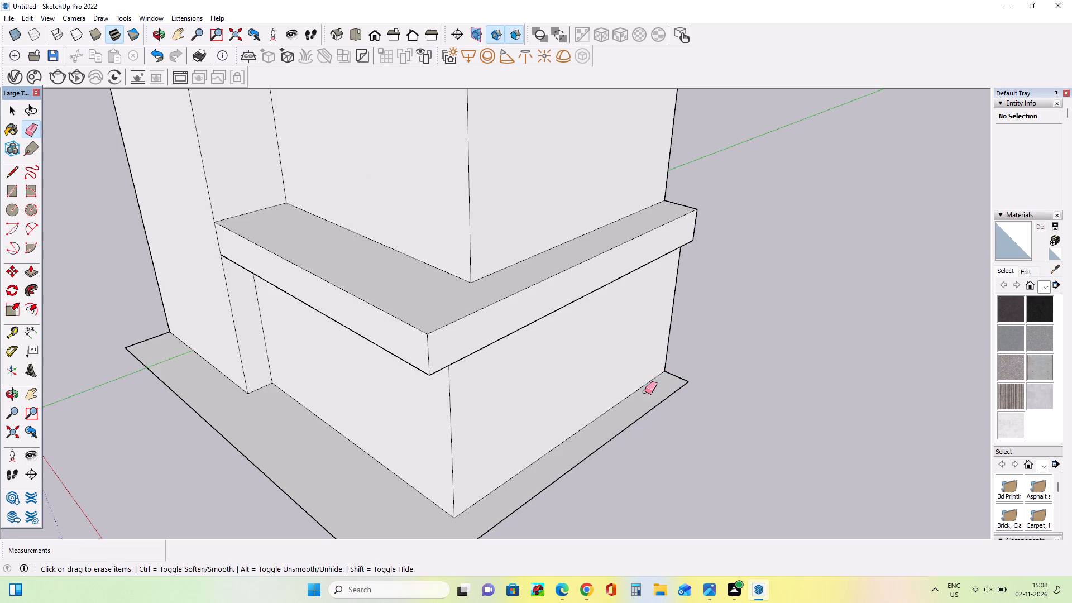
Compare the massing with the reference image from the front and sides, examining the upper block's height and the slab and base edges.
scroll(643, 390, "down", 8)
middle_click_drag(556, 363, 750, 189)
scroll(562, 357, "down", 1)
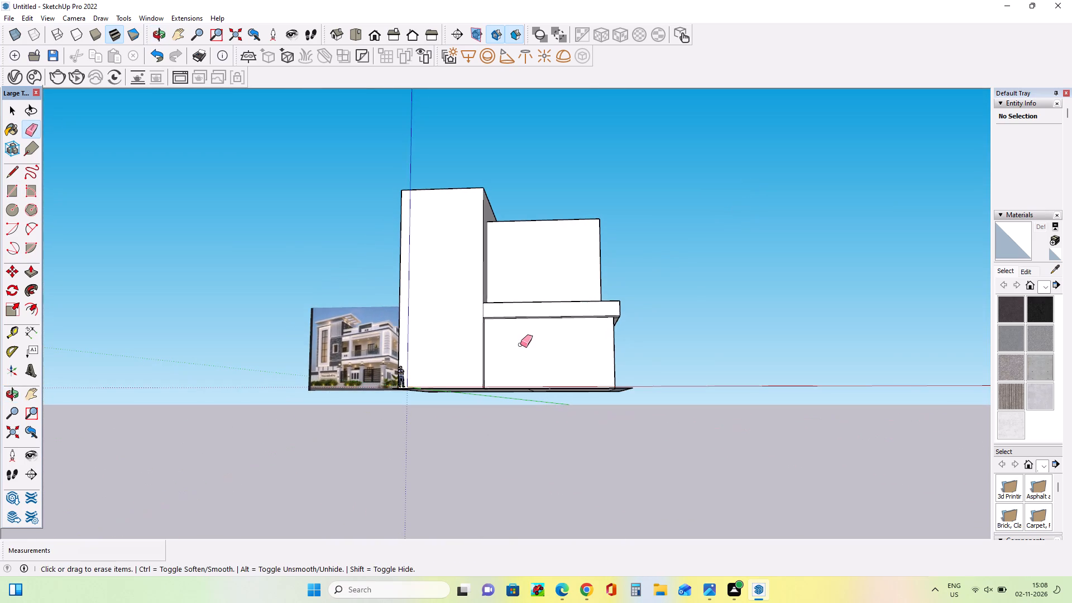
middle_click_drag(740, 352, 695, 488)
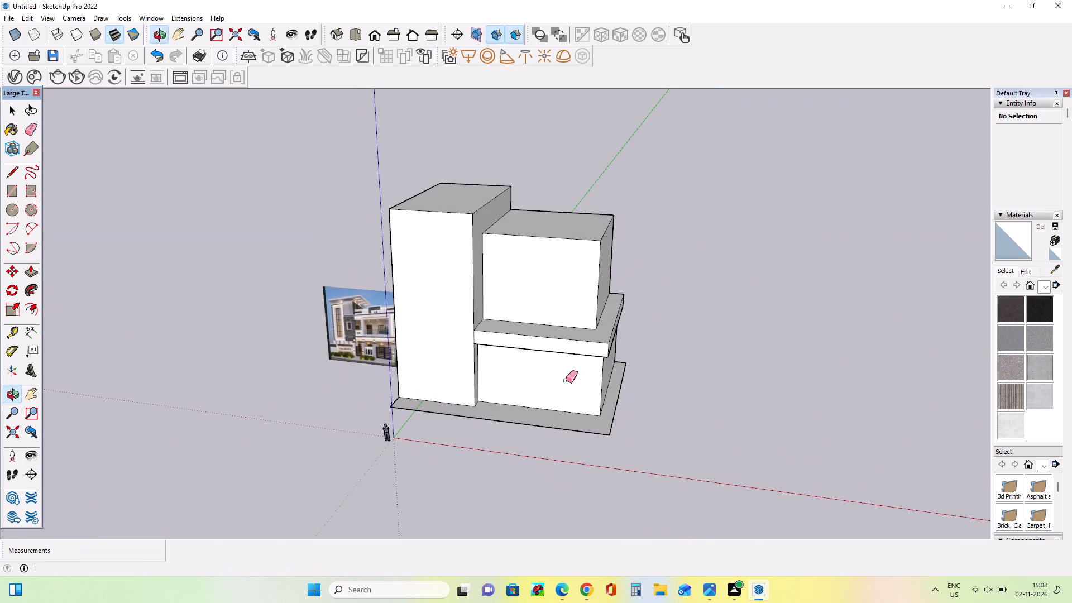
scroll(549, 360, "up", 6)
middle_click_drag(549, 371, 658, 358)
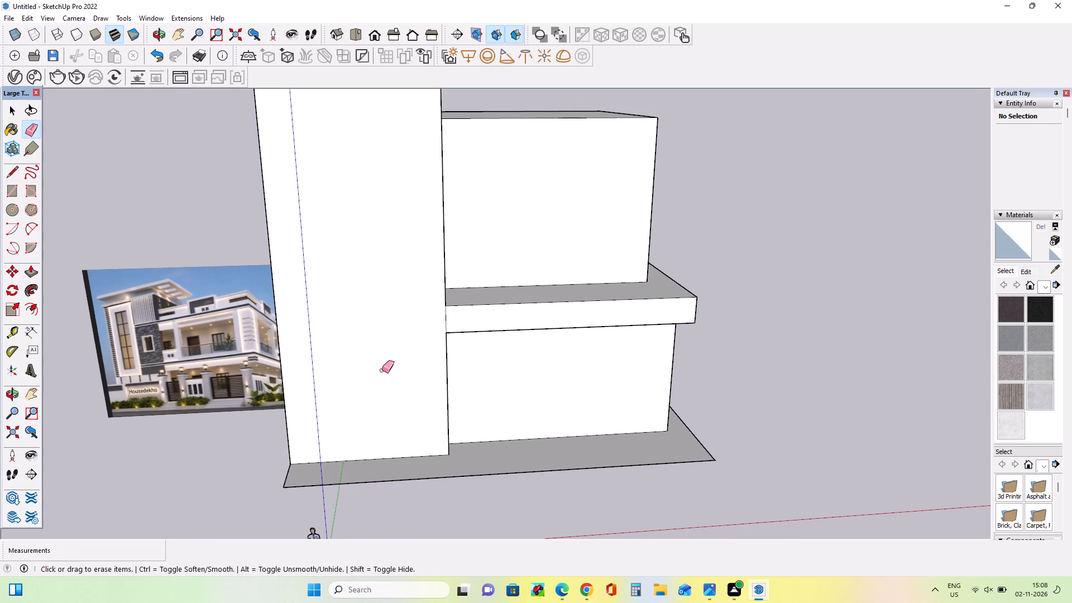
middle_click_drag(417, 373, 449, 335)
middle_click_drag(647, 403, 496, 440)
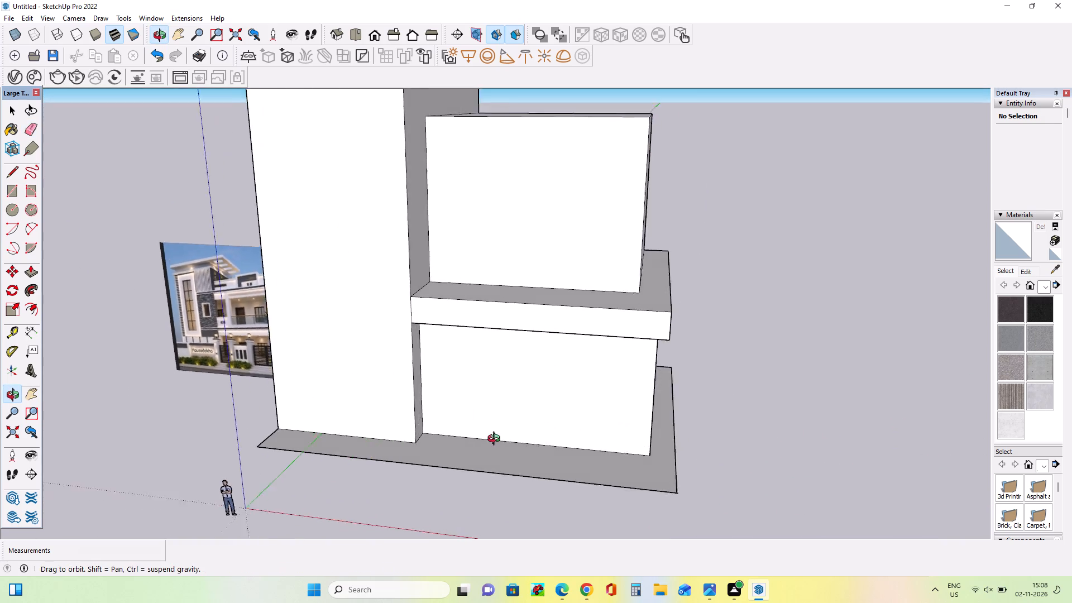
middle_click_drag(496, 440, 432, 466)
middle_click_drag(487, 451, 581, 495)
scroll(462, 435, "down", 4)
middle_click_drag(465, 430, 520, 308)
middle_click_drag(520, 312, 529, 335)
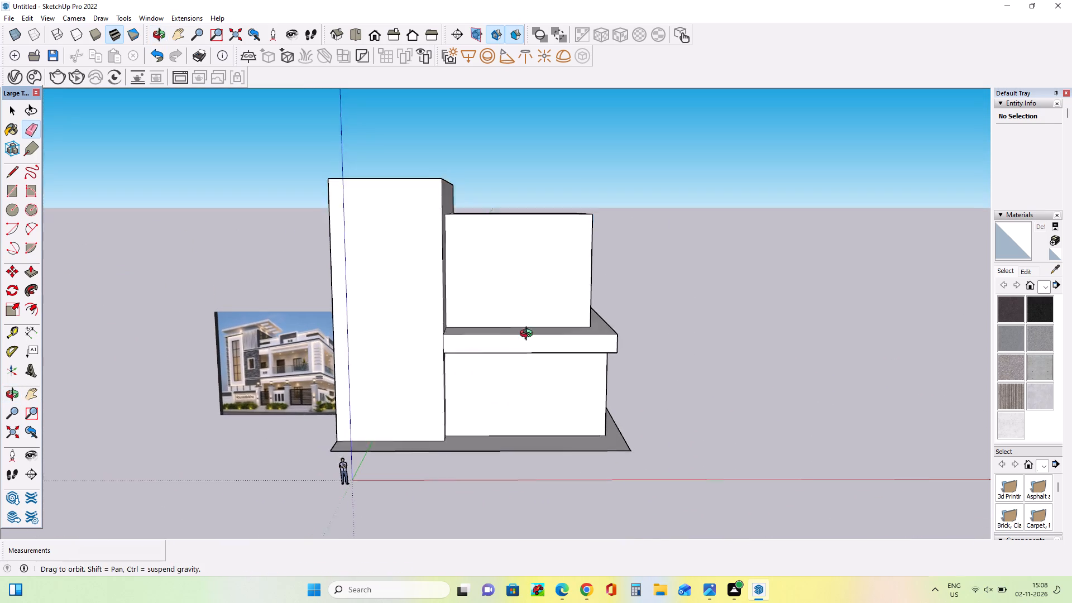
middle_click_drag(529, 335, 531, 341)
scroll(531, 341, "down", 1)
Lower the upper-floor block's top face by about 4' 5 7/8" with Push/Pull.
left_click(28, 267)
middle_click_drag(291, 277, 313, 356)
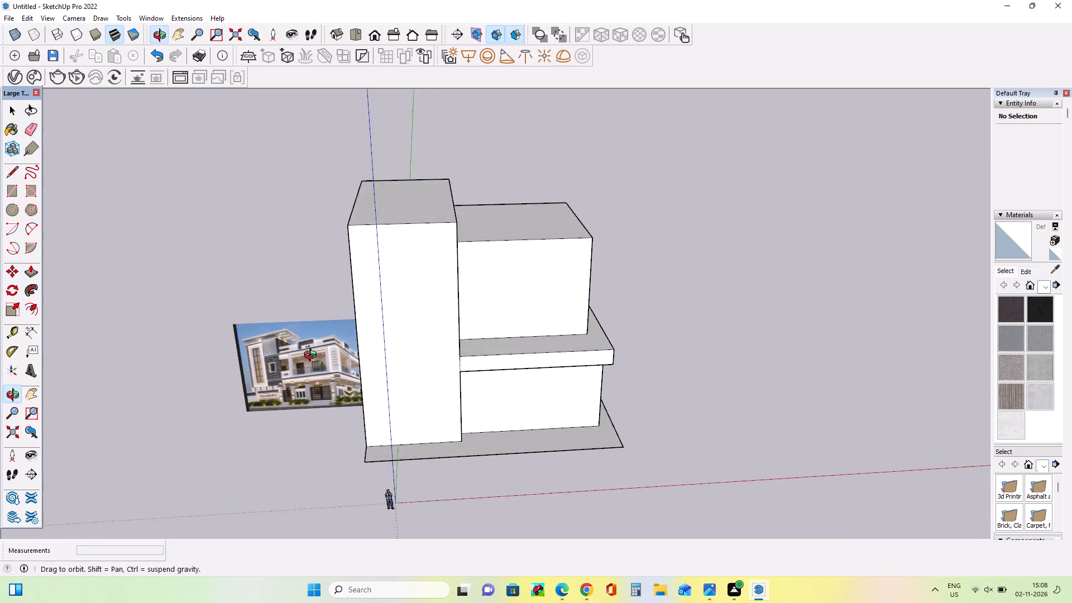
middle_click_drag(313, 356, 310, 437)
left_click_drag(505, 217, 509, 229)
Pull the low block's end face outward 4' 4 5/8" to the base edge, and a further 8' 5 7/8" past the slab.
middle_click_drag(500, 328, 488, 176)
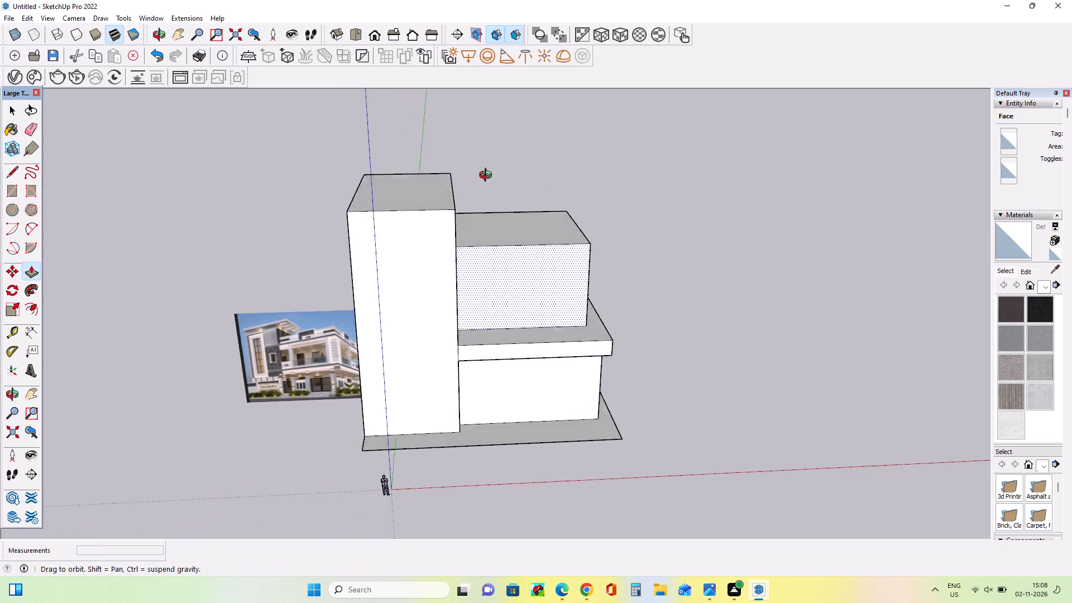
middle_click_drag(488, 176, 486, 149)
scroll(467, 203, "up", 2)
middle_click_drag(480, 216, 489, 222)
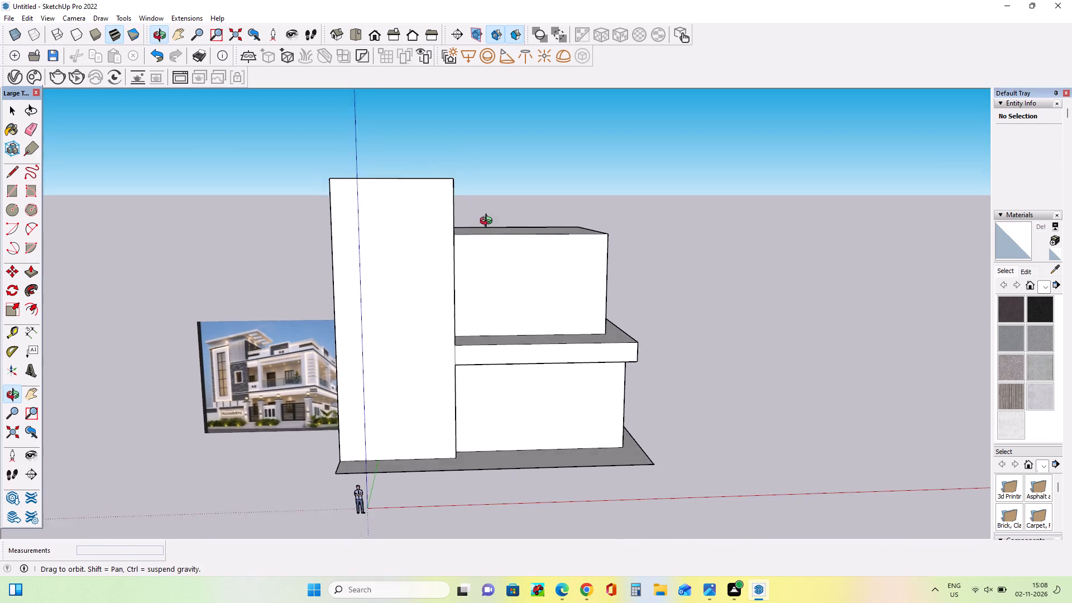
middle_click_drag(489, 222, 507, 257)
scroll(515, 322, "up", 2)
middle_click_drag(566, 337, 391, 337)
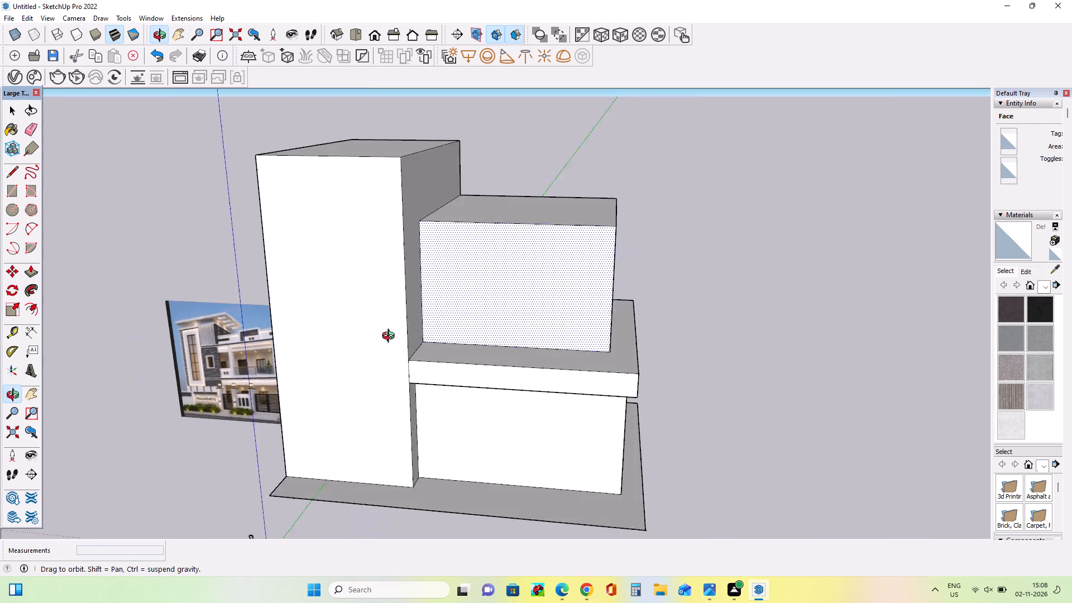
middle_click_drag(391, 337, 174, 334)
scroll(591, 303, "up", 4)
scroll(593, 315, "down", 9)
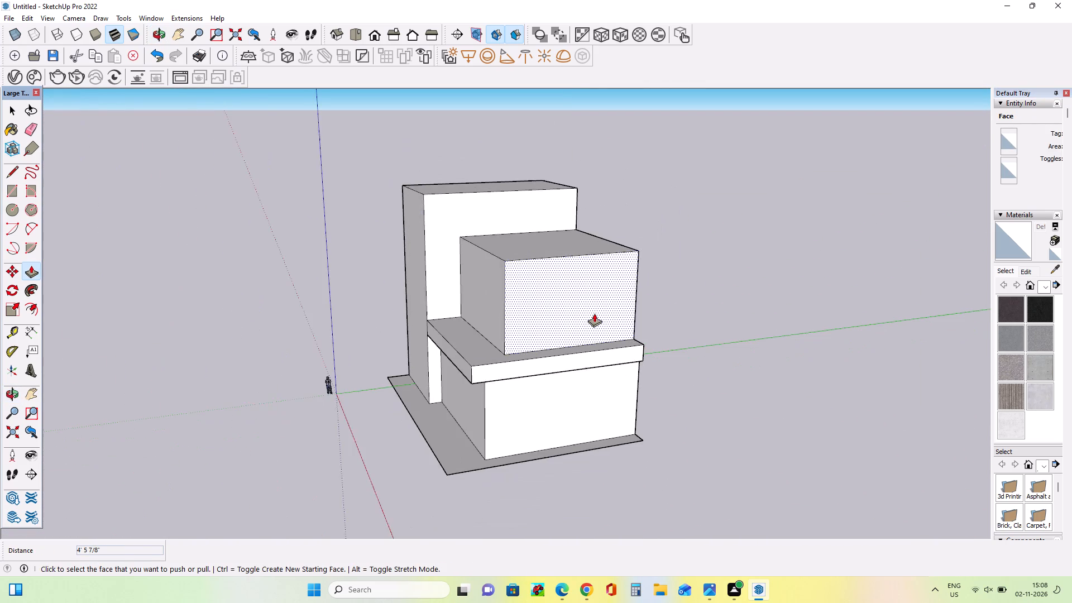
left_click_drag(574, 410, 600, 458)
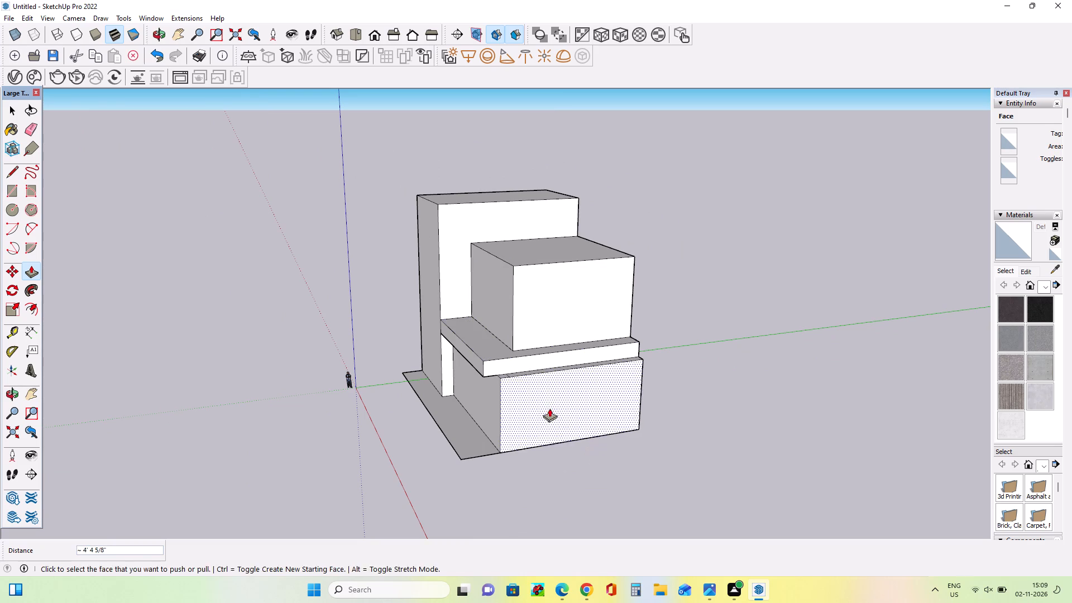
left_click_drag(549, 408, 561, 421)
Push the low block's extended end face back in by 2' 9 3/16".
middle_click_drag(486, 381, 743, 329)
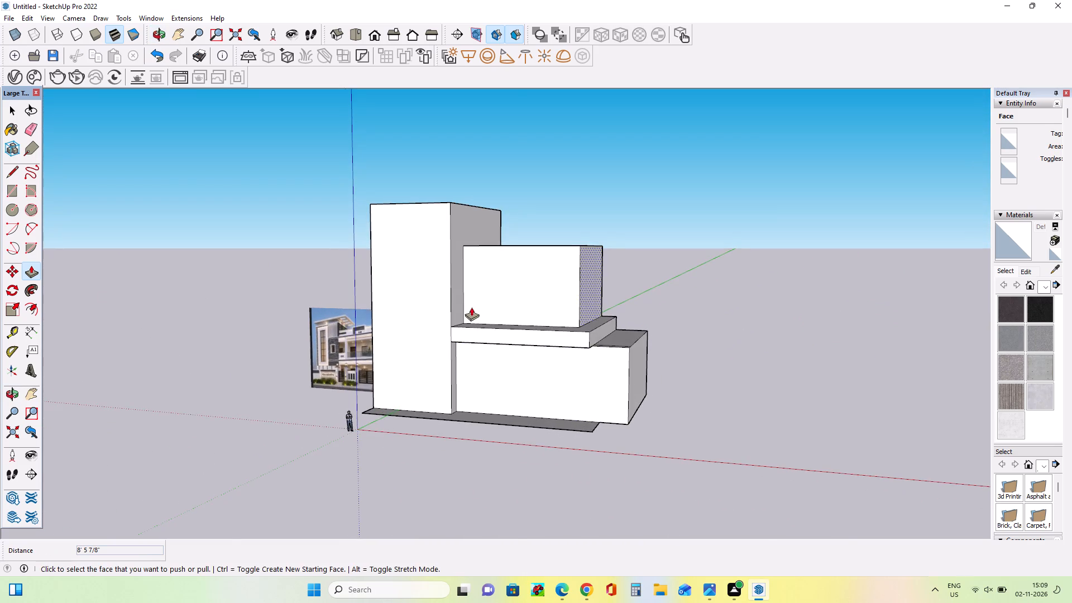
scroll(471, 307, "up", 4)
middle_click_drag(523, 347, 329, 333)
left_click_drag(645, 438, 633, 435)
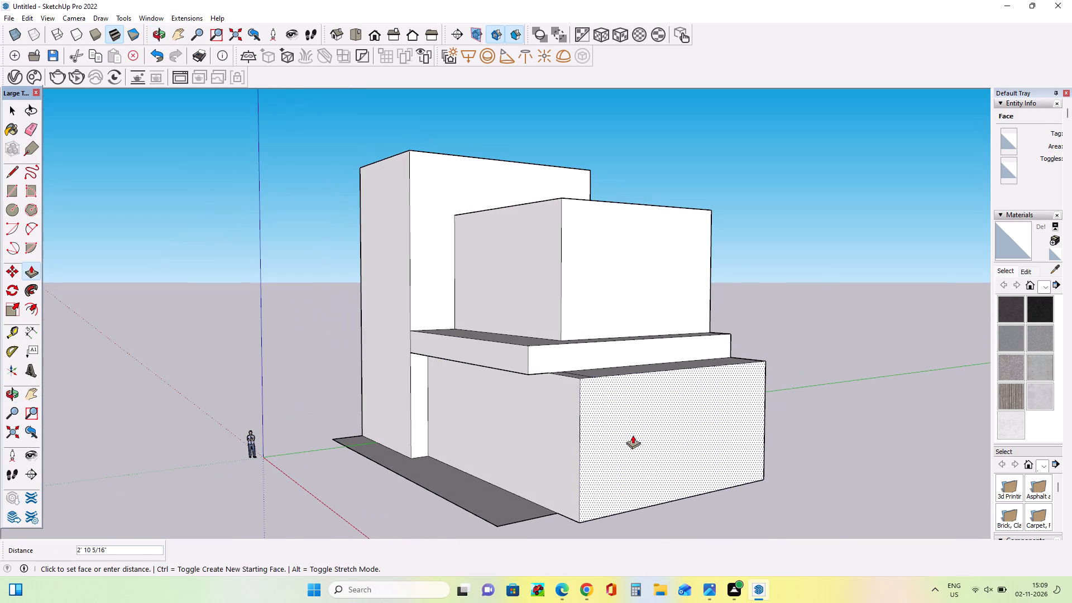
left_click_drag(633, 435, 633, 434)
Extend the slab's end face outward in two pulls, the second about 6' 9", so it overhangs the low block's end.
middle_click_drag(460, 379, 815, 363)
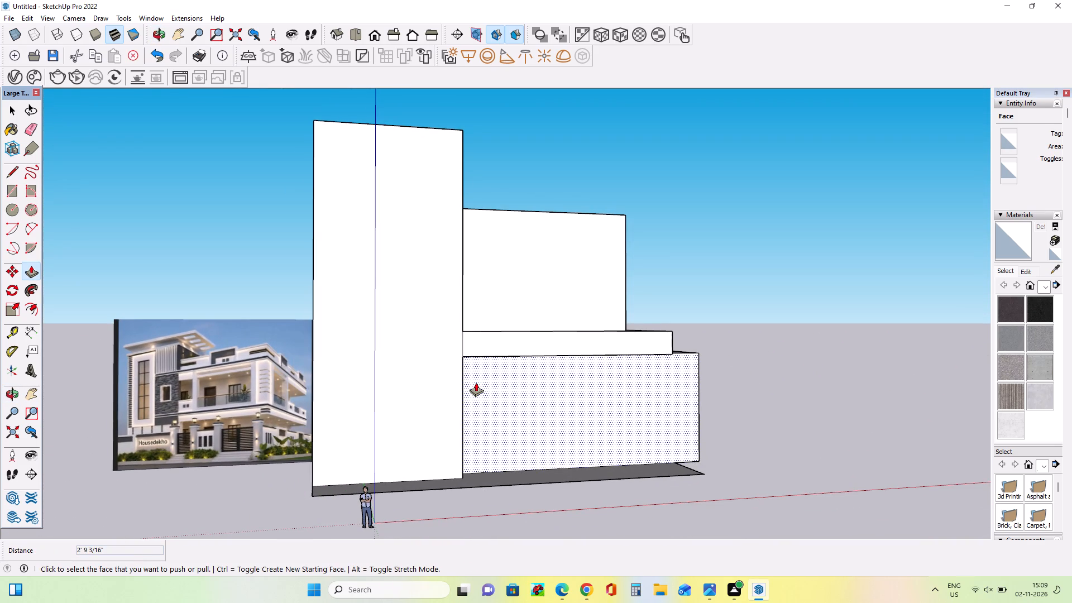
scroll(476, 382, "up", 2)
scroll(473, 382, "down", 7)
middle_click_drag(668, 368, 253, 418)
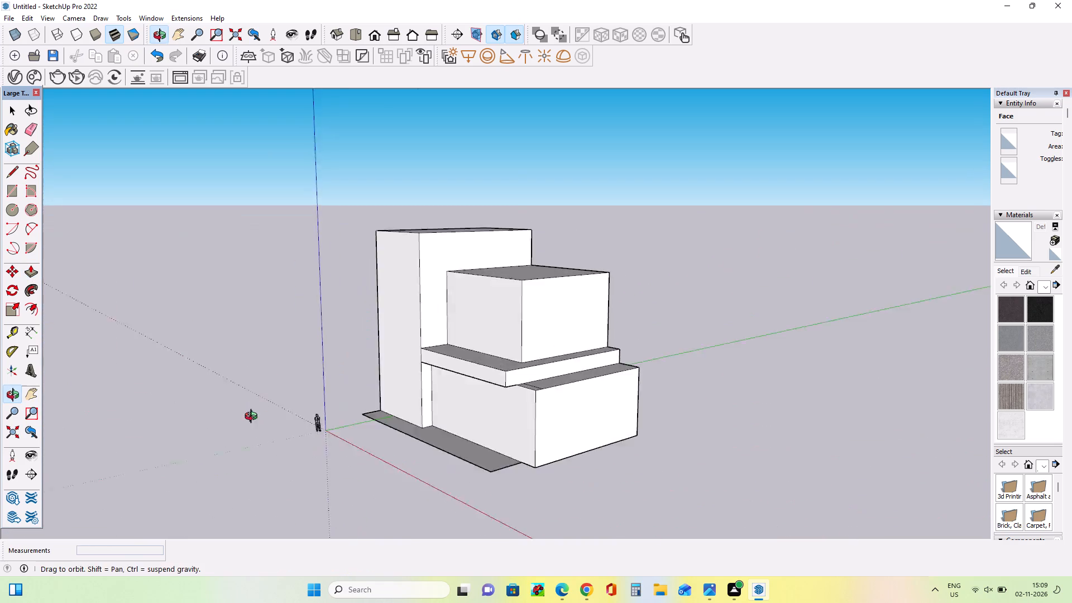
middle_click_drag(253, 418, 252, 418)
left_click_drag(513, 372, 524, 404)
left_click_drag(501, 379, 510, 391)
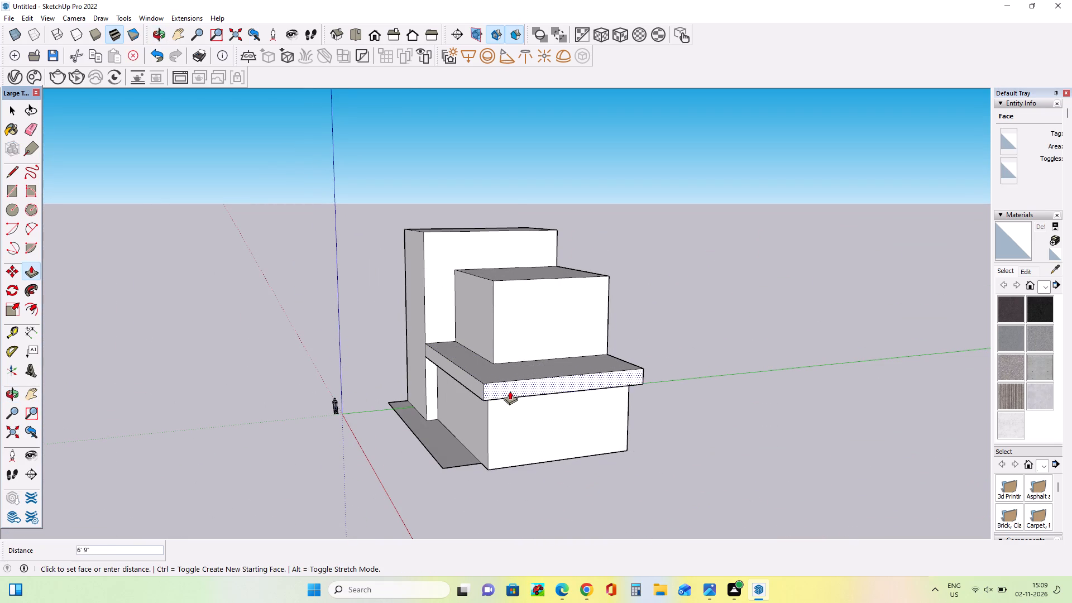
left_click_drag(510, 391, 509, 392)
Extend the upper-floor block's end face outward in two pulls, stopping just short of the slab's end edge.
middle_click_drag(494, 394, 553, 469)
left_click_drag(538, 347, 552, 363)
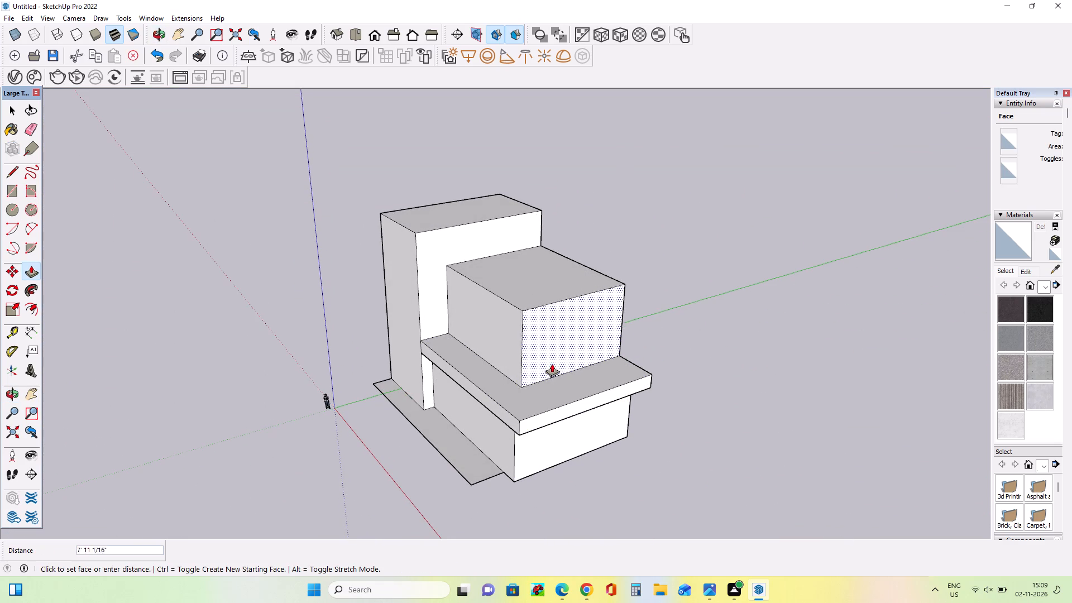
left_click_drag(552, 363, 566, 376)
middle_click_drag(482, 384, 535, 328)
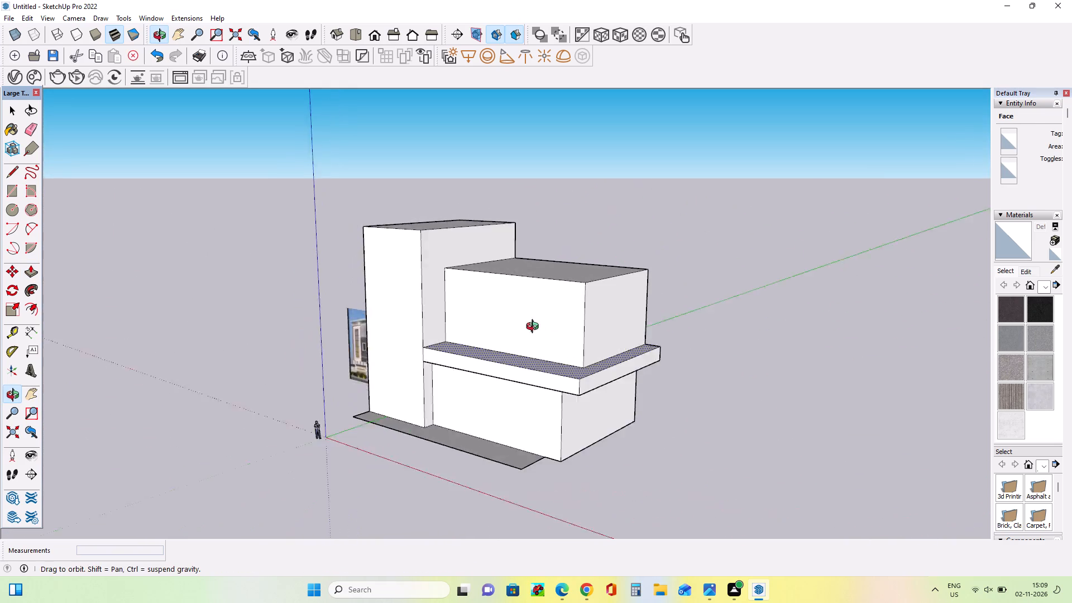
middle_click_drag(535, 328, 197, 403)
left_click(520, 350)
left_click_drag(545, 360, 569, 374)
Pull the low block's end face outward 4' 7 3/16" beneath the slab, in line with the upper-floor block's end face.
middle_click_drag(442, 326, 775, 250)
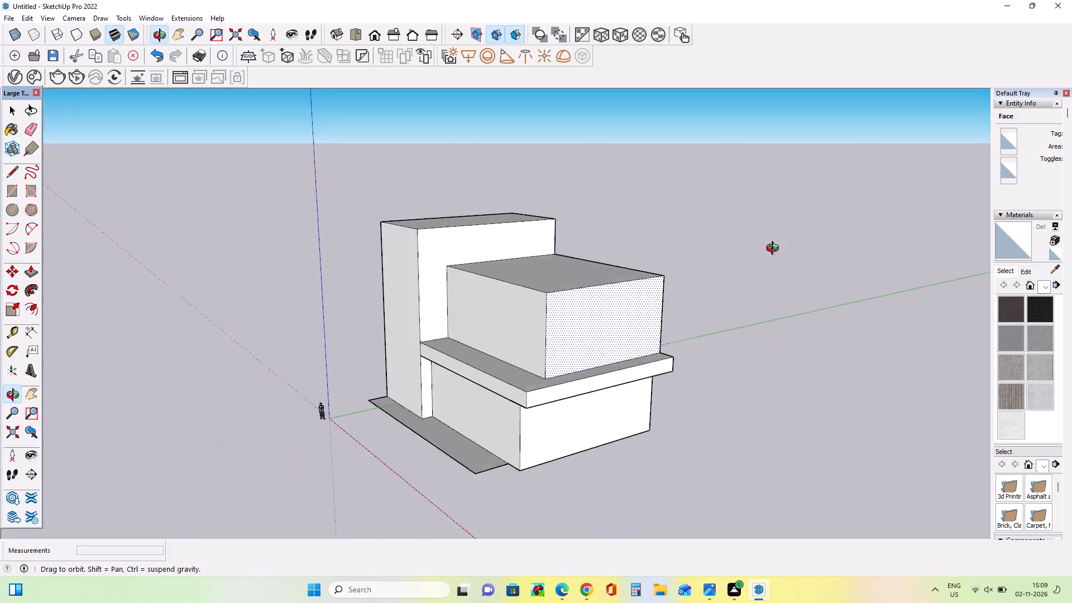
middle_click_drag(775, 250, 844, 233)
scroll(538, 349, "up", 4)
middle_click_drag(536, 356, 783, 311)
scroll(649, 385, "up", 4)
middle_click_drag(712, 384, 446, 406)
left_click_drag(524, 401, 546, 398)
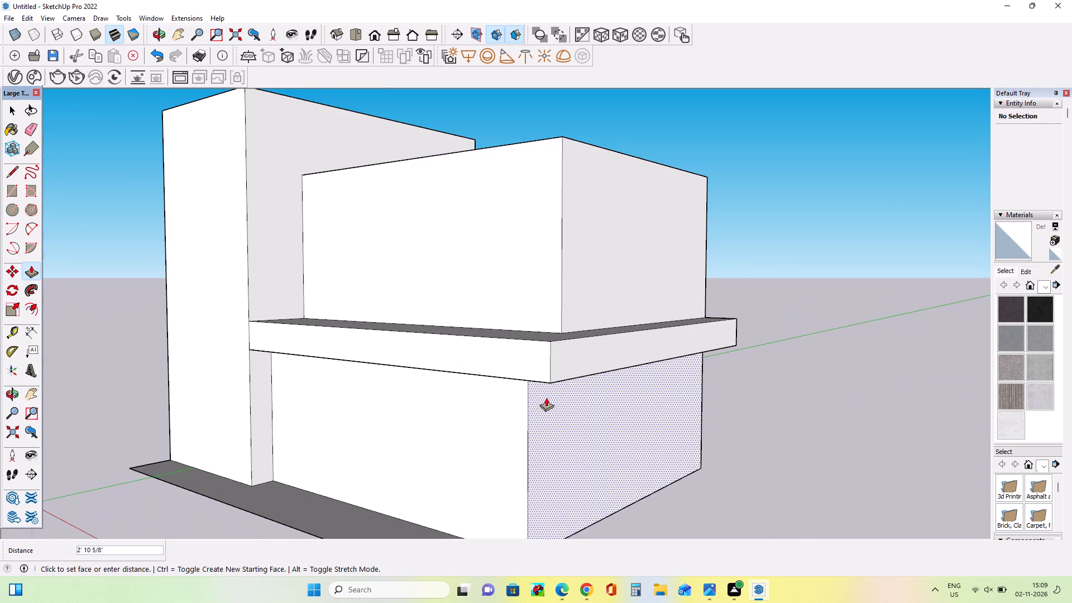
left_click_drag(546, 398, 557, 298)
Erase the lengthwise and crosswise seam lines on the underside of the tower and low block.
middle_click_drag(459, 396, 556, 255)
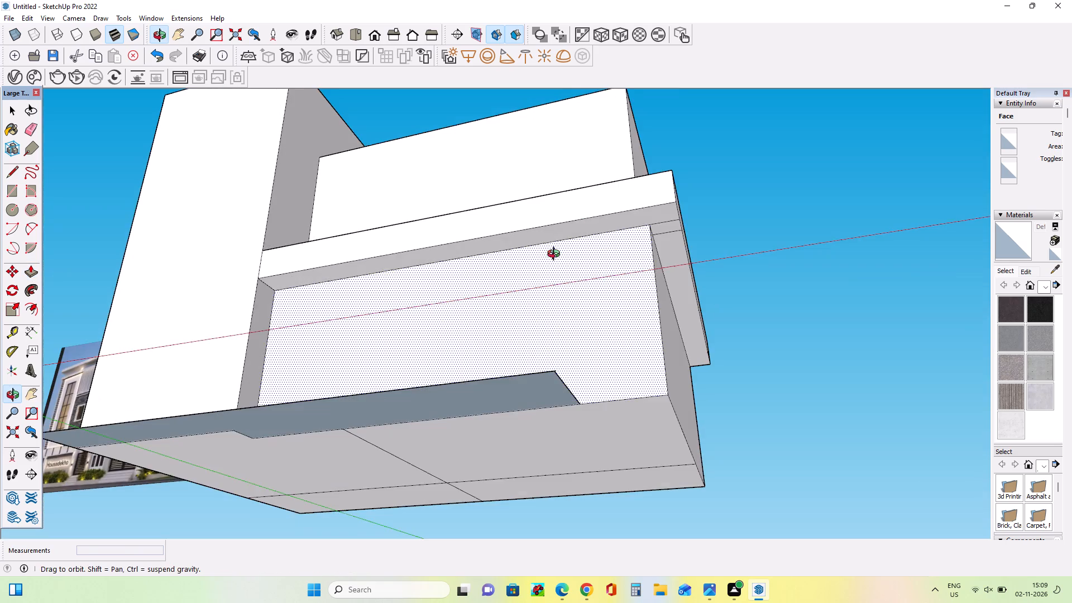
middle_click_drag(556, 255, 669, 191)
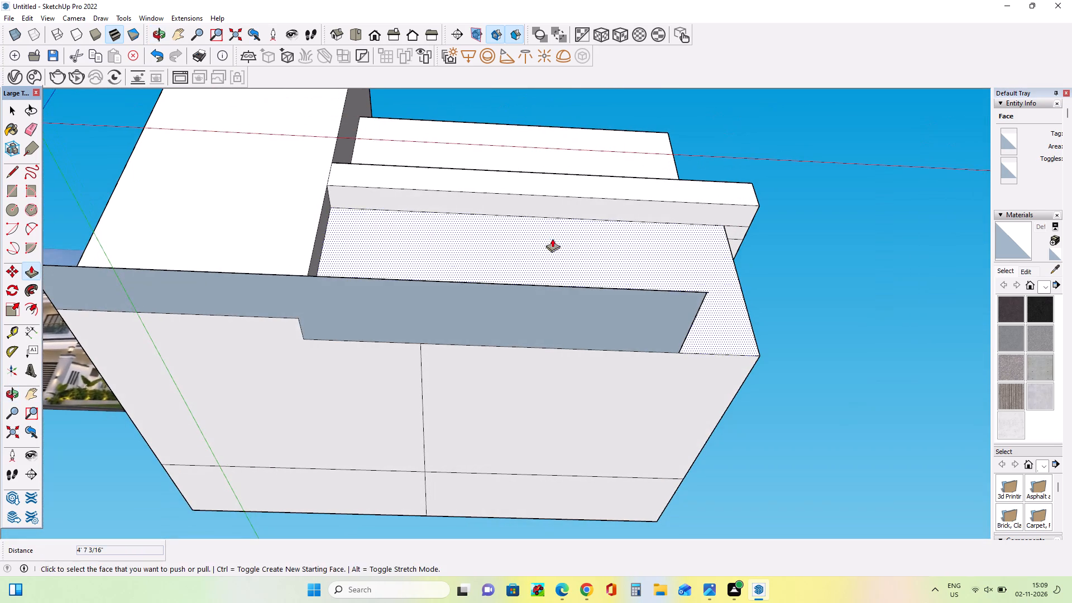
left_click(23, 130)
left_click_drag(270, 478, 319, 418)
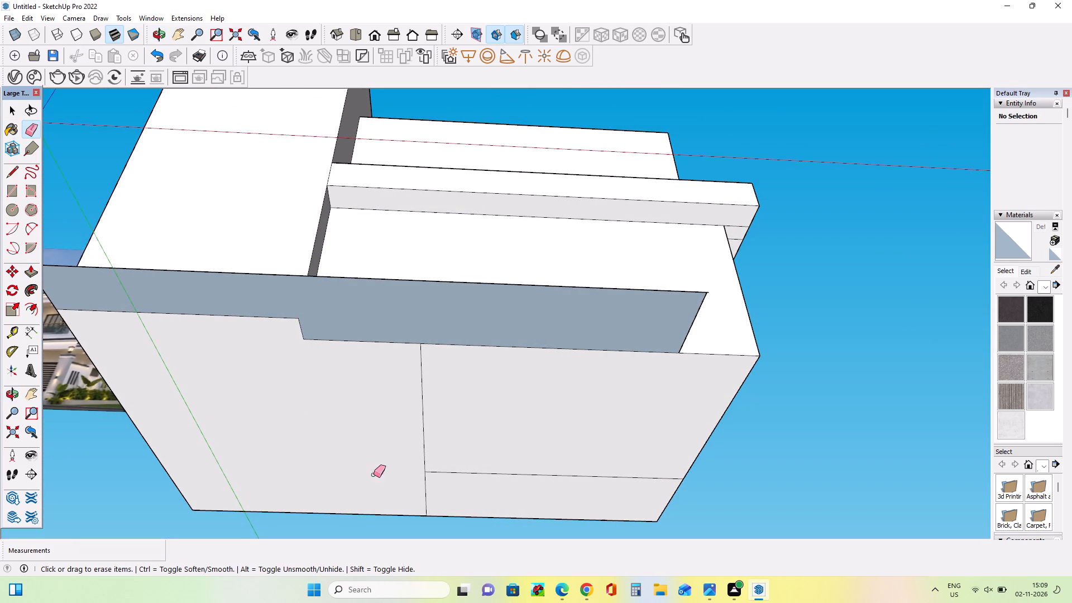
left_click_drag(411, 490, 476, 451)
left_click_drag(413, 458, 439, 452)
Review the widened massing from the front and above, examining how far the base reaches along the extended low block.
middle_click_drag(347, 379, 329, 572)
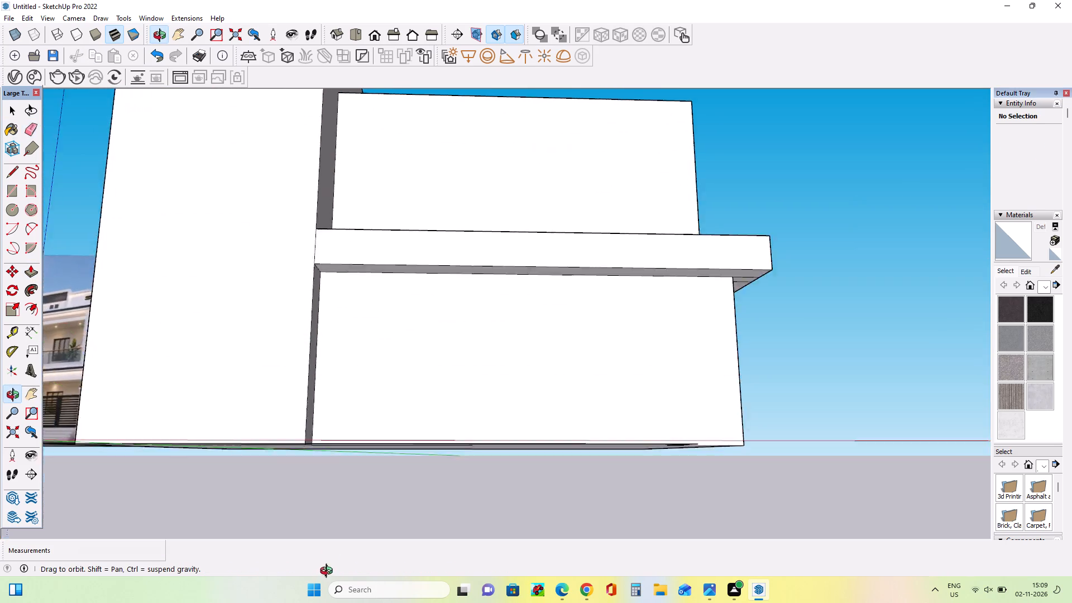
middle_click_drag(329, 572, 328, 573)
scroll(405, 267, "down", 13)
middle_click_drag(415, 295, 328, 412)
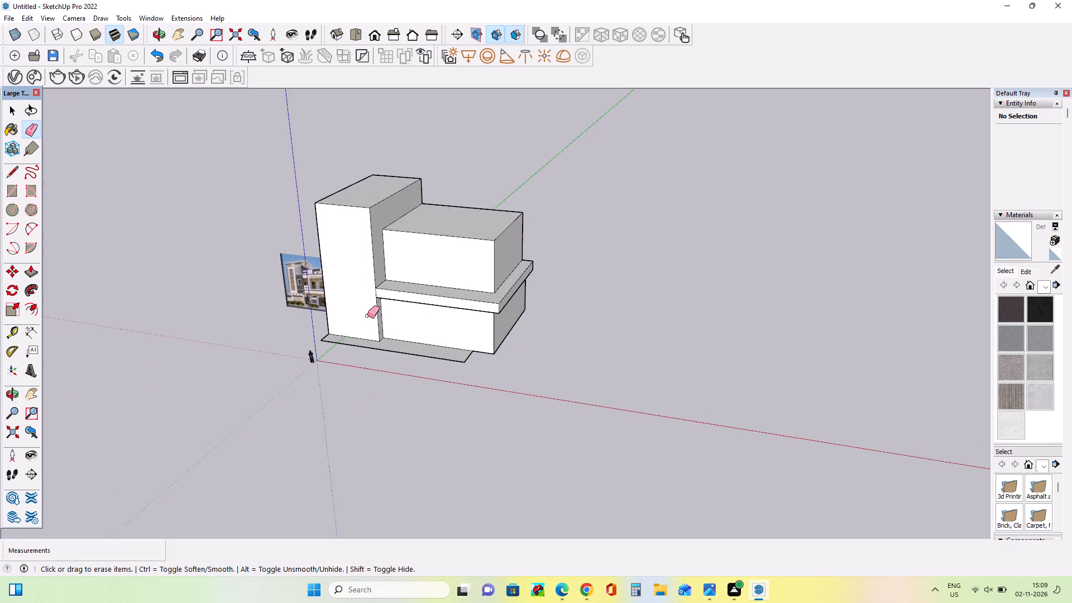
scroll(367, 301, "up", 4)
middle_click_drag(370, 305, 543, 246)
scroll(537, 296, "up", 1)
Extend the front base strip with a rectangle about 11' 10 1/16" by 10' 7" past the low block's extended end.
middle_click_drag(533, 290, 492, 52)
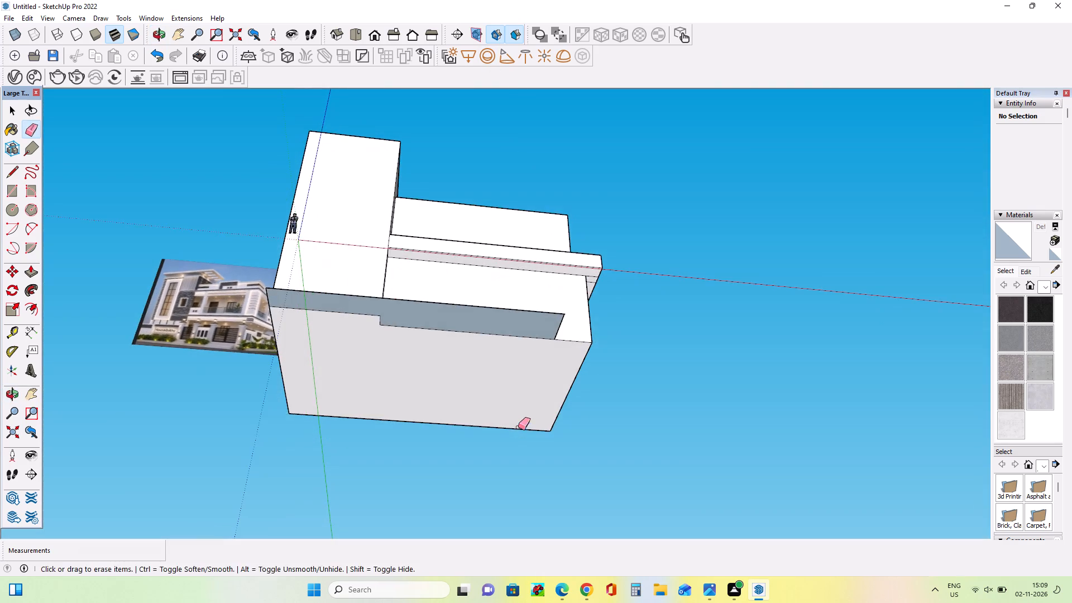
middle_click_drag(518, 423, 515, 332)
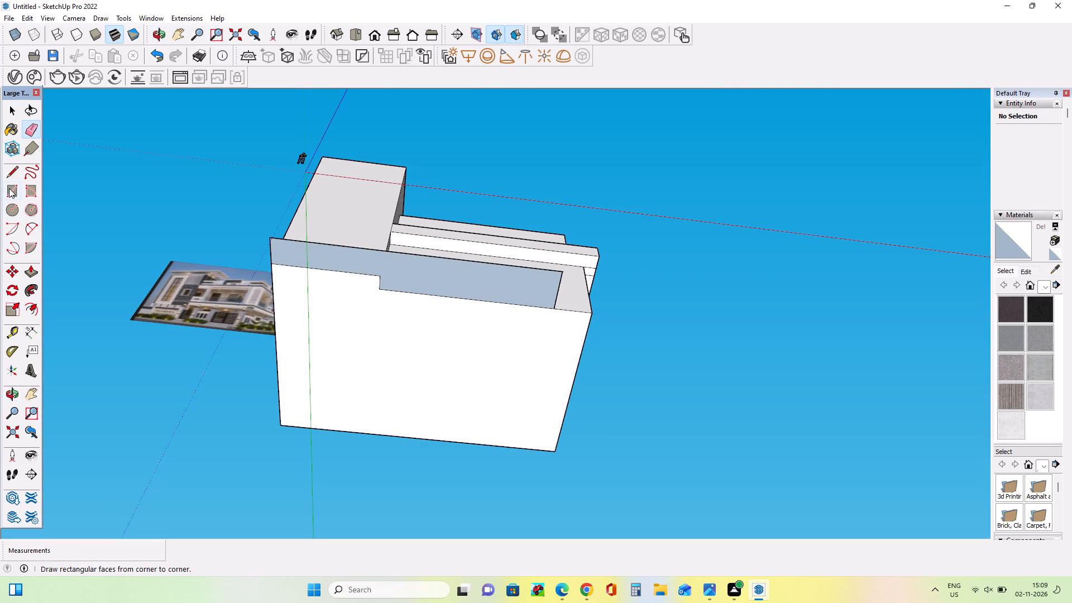
left_click(9, 188)
left_click(558, 307)
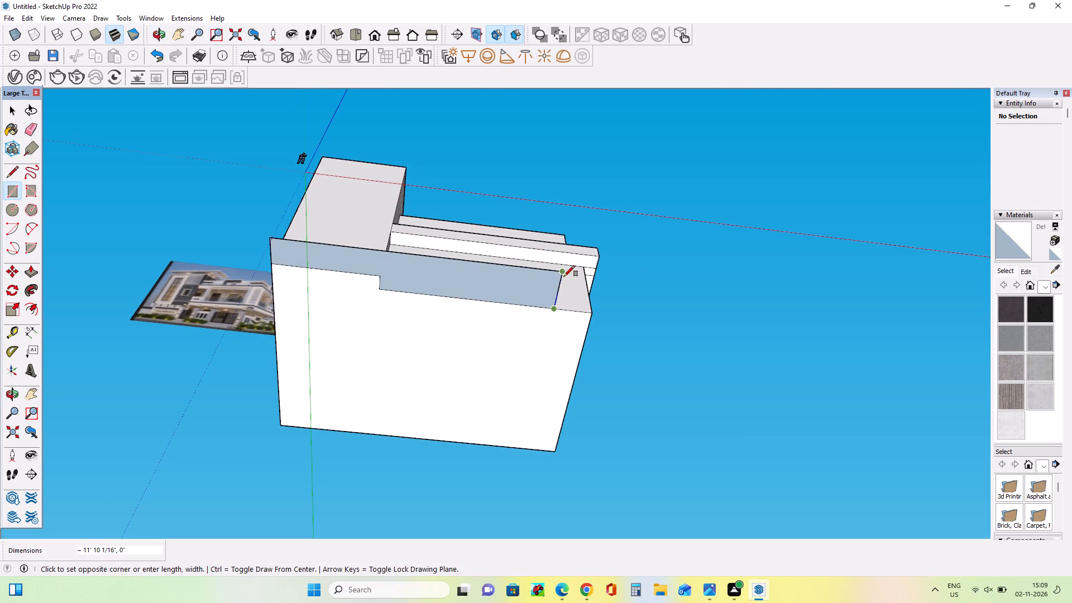
left_click(561, 271)
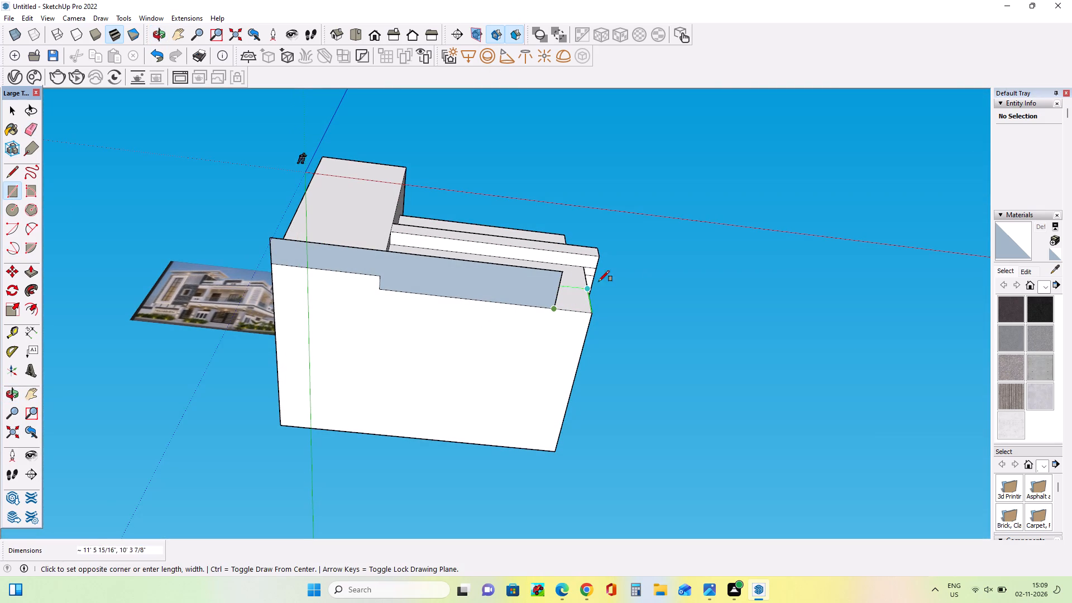
left_click(602, 280)
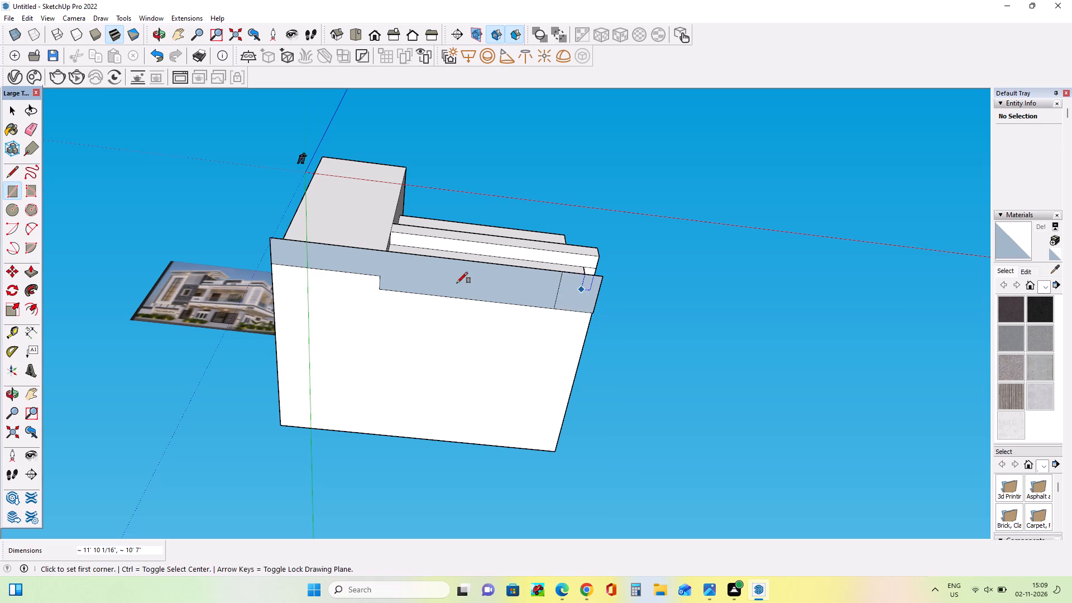
middle_click_drag(360, 267, 603, 602)
scroll(539, 366, "up", 5)
middle_click_drag(556, 376, 550, 538)
scroll(550, 538, "up", 1)
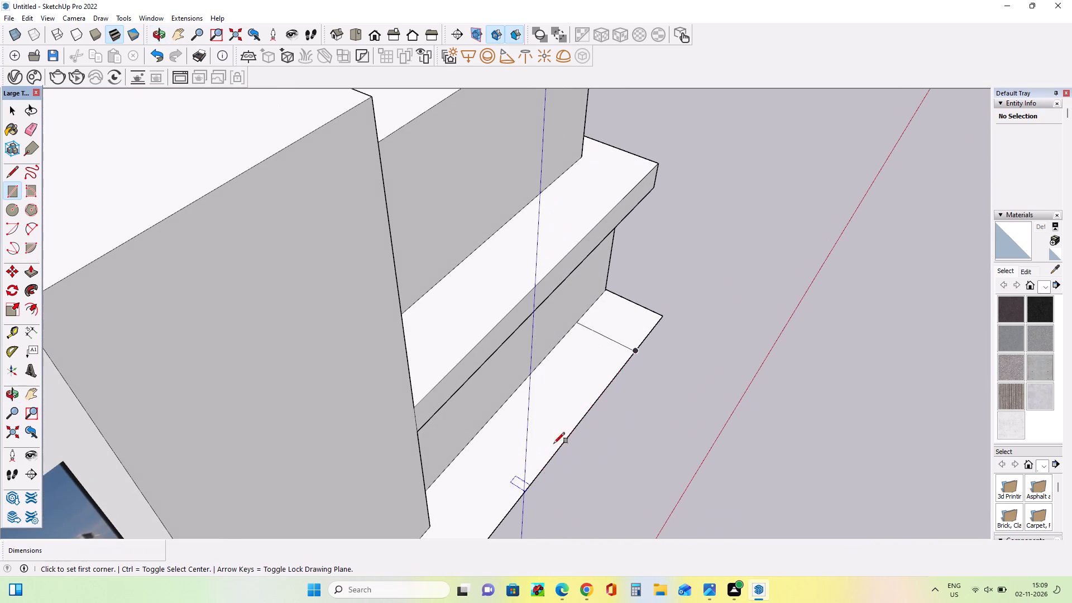
Erase the seam line between the front base strip and its newly added extension.
left_click(32, 122)
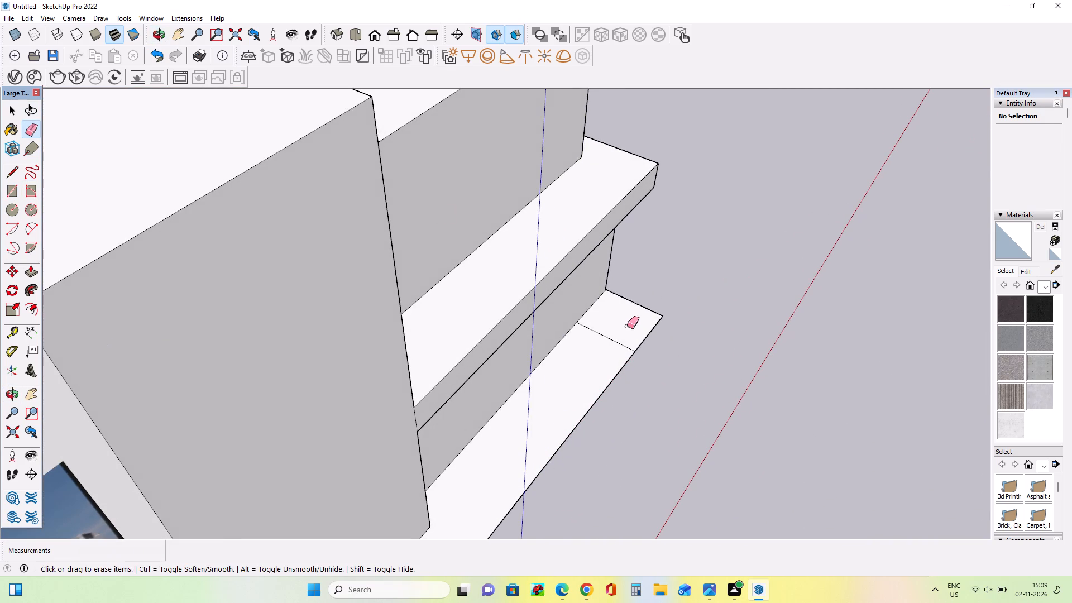
left_click_drag(620, 342, 617, 355)
Review the massing from the front and above against the reference image, examining the tower, slab and base proportions.
scroll(625, 358, "down", 2)
scroll(625, 358, "up", 1)
scroll(625, 358, "down", 10)
middle_click_drag(626, 473, 482, 314)
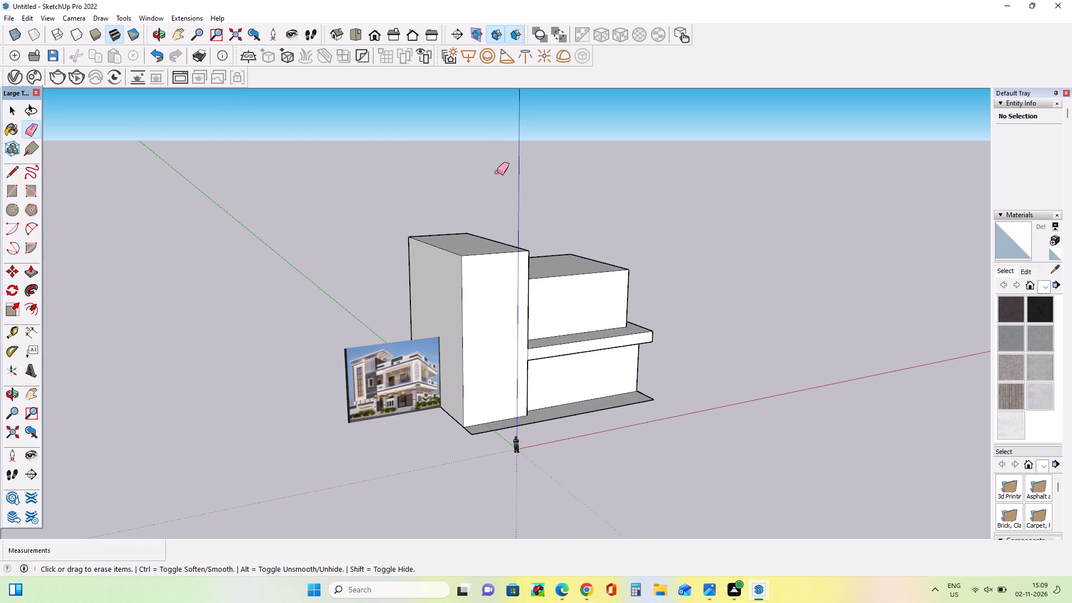
middle_click_drag(507, 227, 475, 440)
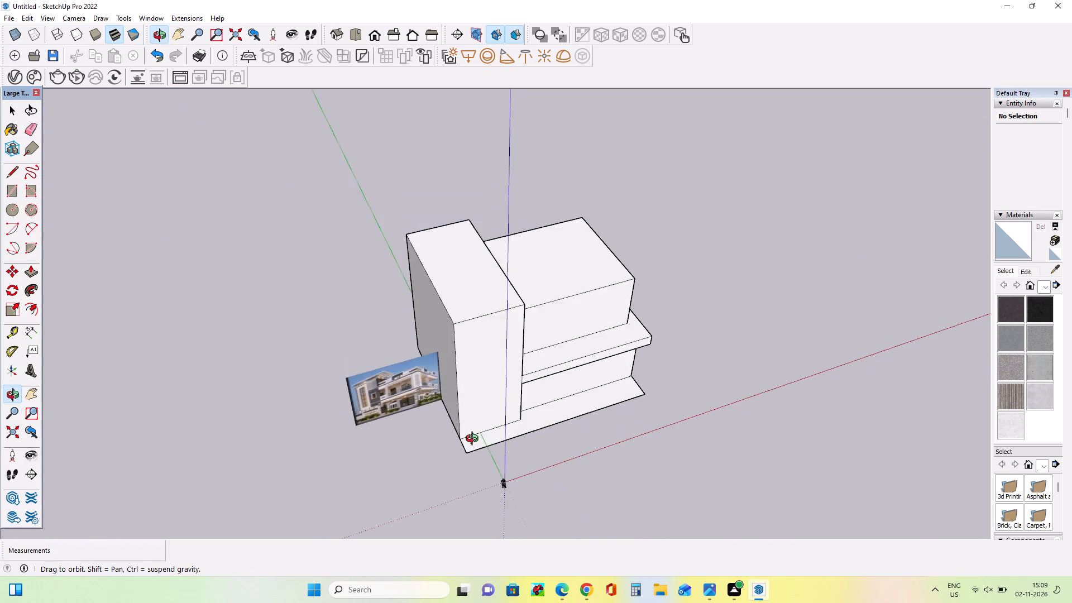
middle_click_drag(475, 440, 476, 436)
scroll(491, 428, "up", 4)
middle_click_drag(497, 399, 488, 374)
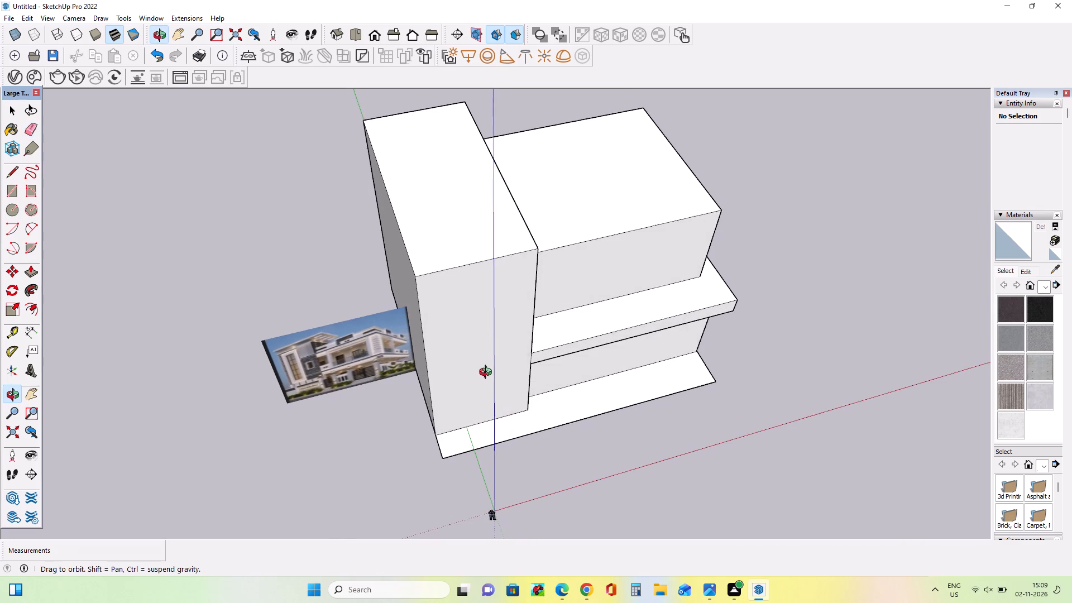
middle_click_drag(488, 374, 487, 373)
middle_click_drag(486, 370, 484, 329)
middle_click_drag(514, 352, 485, 268)
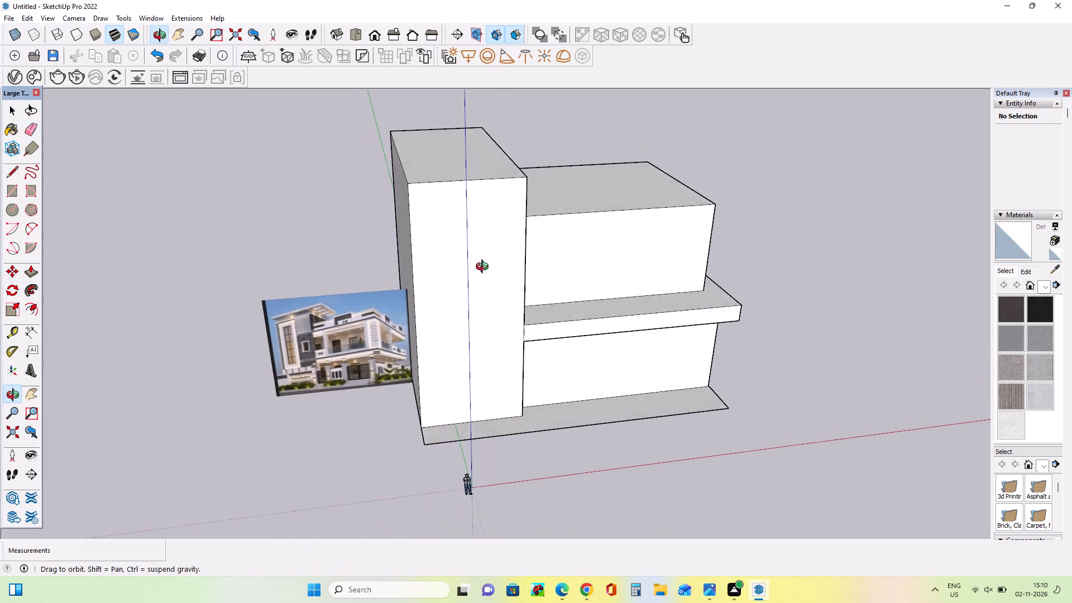
middle_click_drag(485, 268, 482, 265)
scroll(428, 339, "up", 2)
middle_click_drag(439, 355, 417, 304)
scroll(236, 310, "down", 3)
middle_click_drag(353, 385, 375, 442)
middle_click_drag(190, 385, 198, 361)
scroll(501, 313, "up", 2)
middle_click_drag(502, 322, 504, 358)
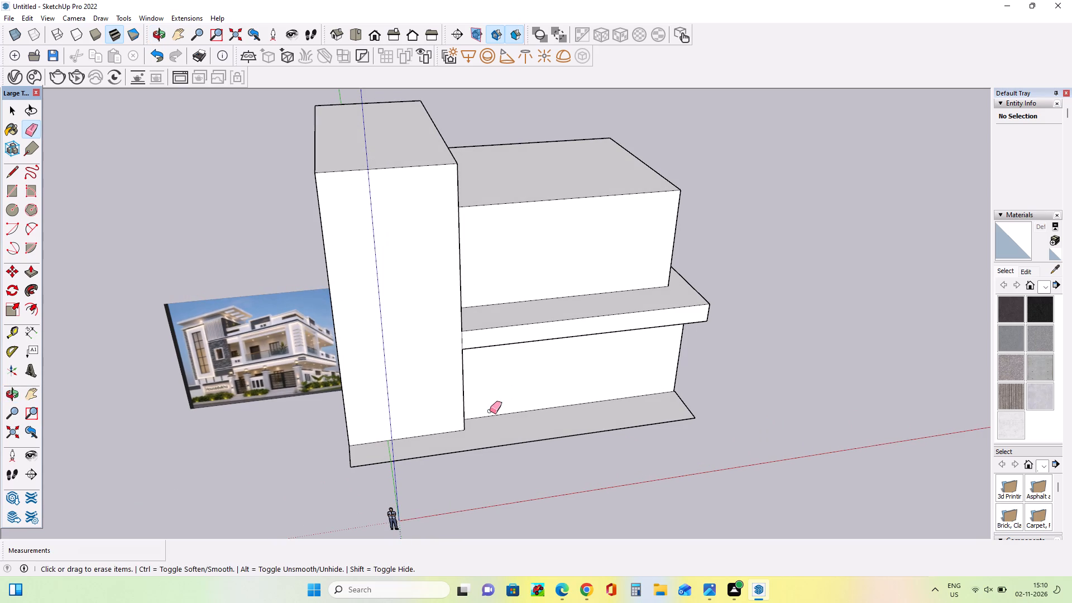
middle_click_drag(342, 444, 342, 413)
middle_click_drag(585, 163, 592, 193)
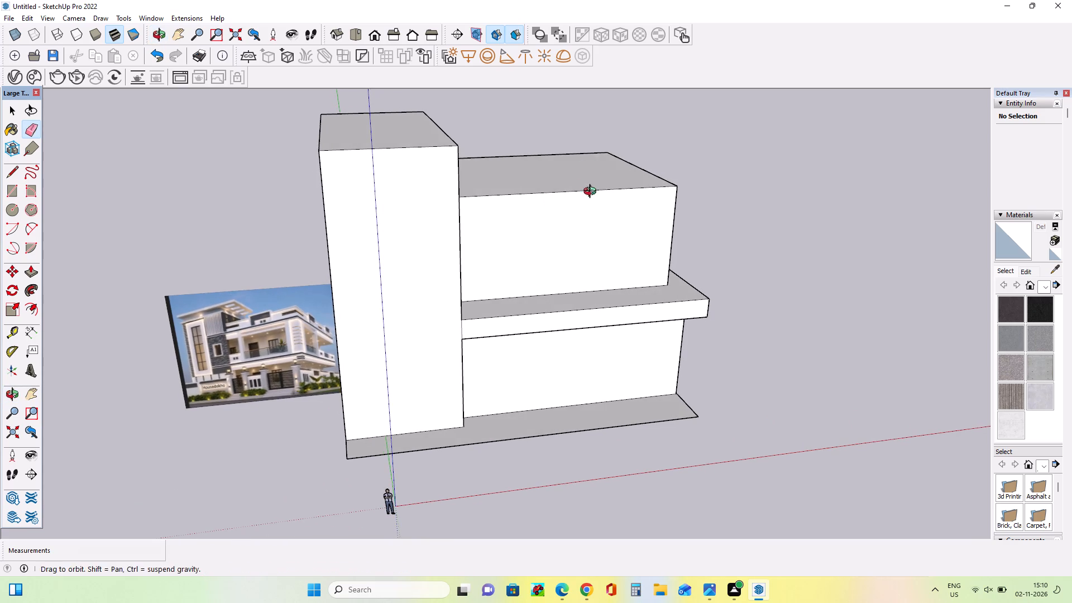
middle_click_drag(592, 193, 595, 204)
scroll(510, 280, "up", 3)
middle_click_drag(512, 298, 504, 271)
scroll(460, 345, "up", 3)
scroll(460, 346, "down", 2)
middle_click_drag(457, 341, 447, 303)
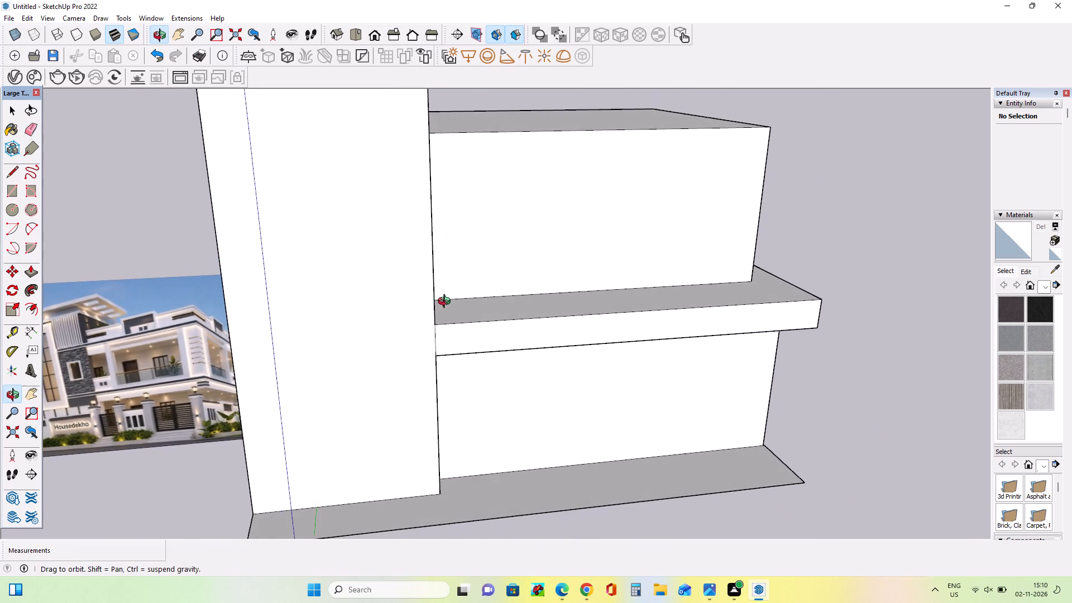
middle_click_drag(447, 303, 445, 291)
middle_click(588, 343)
scroll(504, 358, "up", 2)
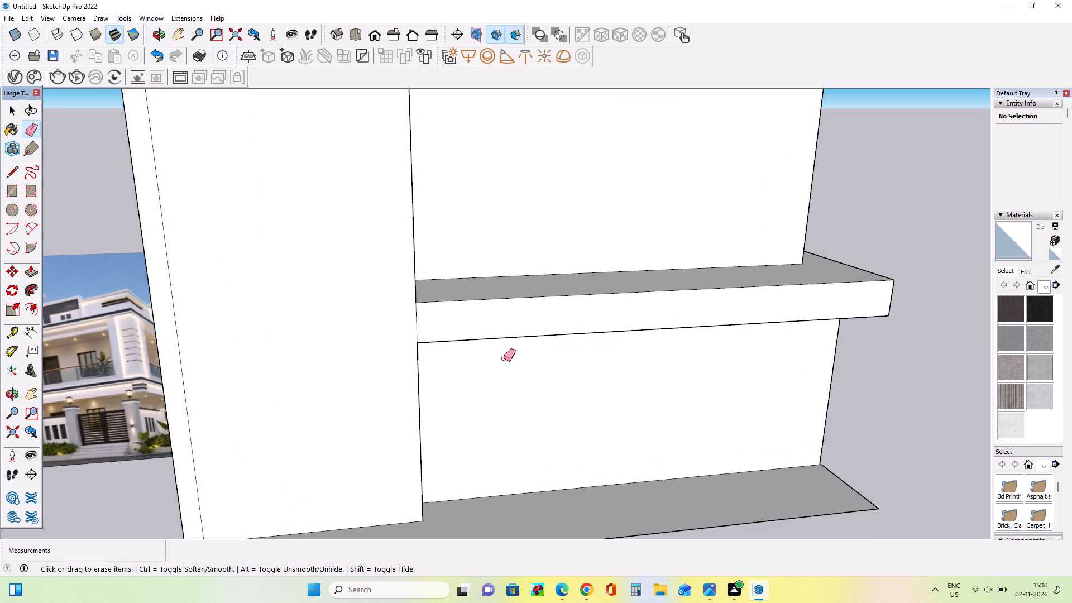
scroll(504, 358, "down", 7)
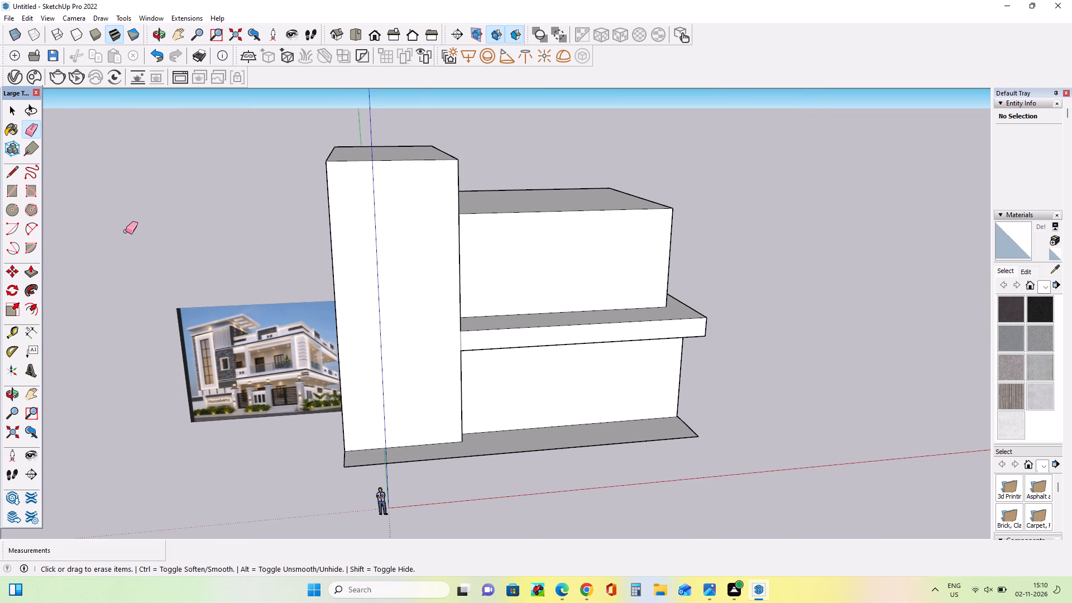
middle_click_drag(128, 172, 149, 215)
scroll(129, 172, "down", 1)
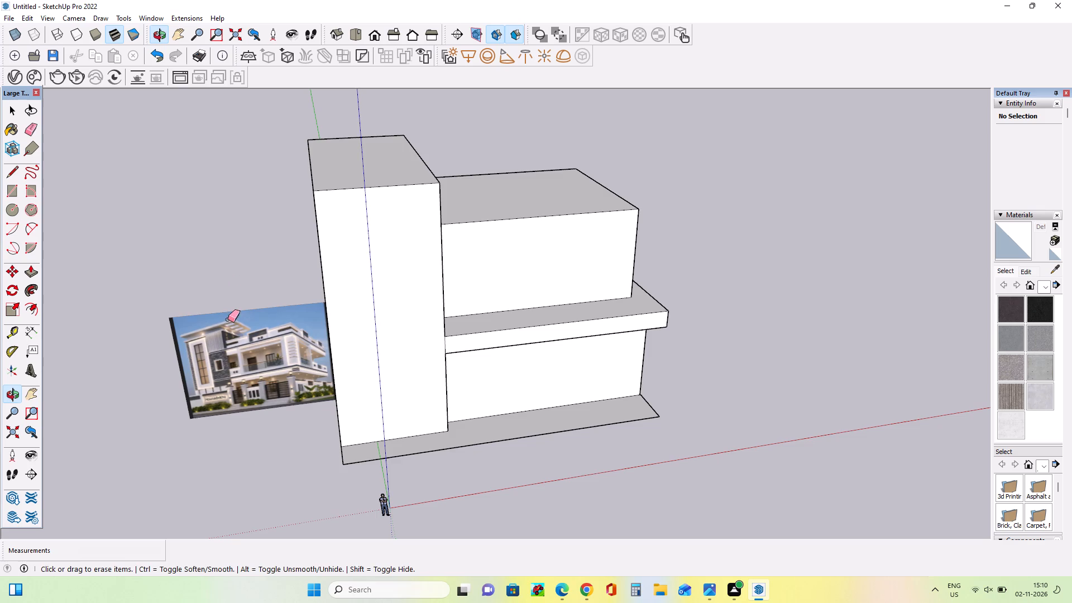
middle_click_drag(228, 319, 224, 281)
scroll(371, 415, "up", 4)
middle_click_drag(390, 395, 399, 340)
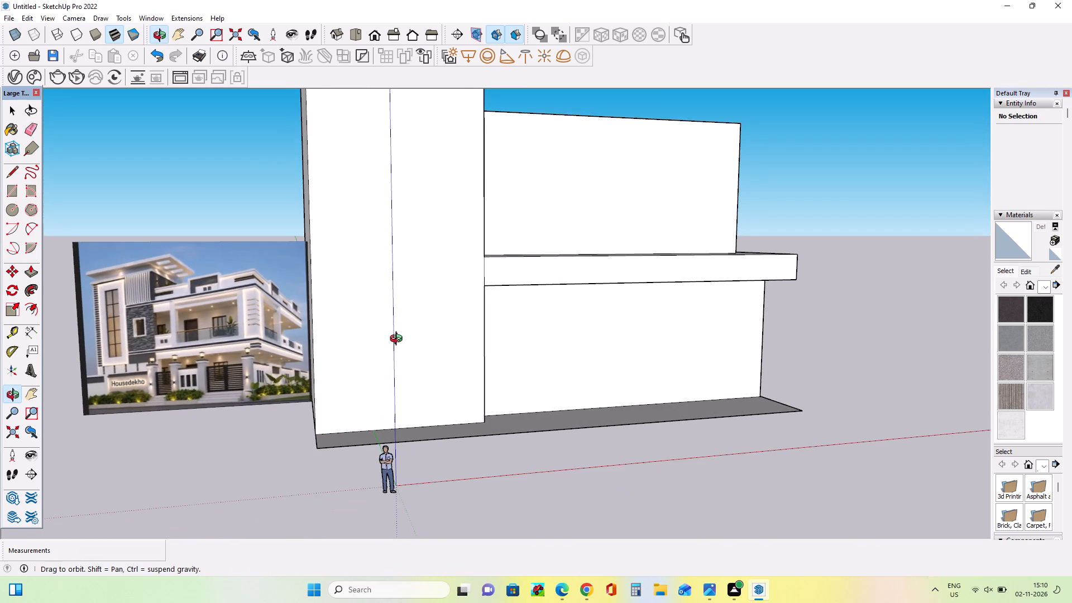
middle_click_drag(399, 340, 399, 340)
scroll(399, 340, "up", 1)
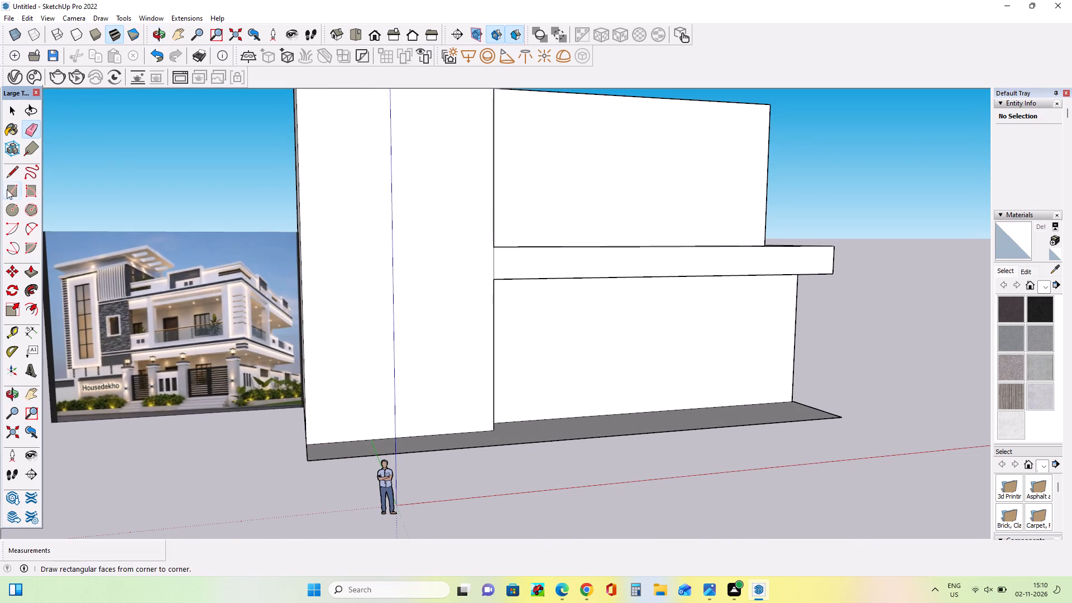
left_click(7, 189)
scroll(454, 338, "down", 1)
middle_click_drag(425, 367, 350, 425)
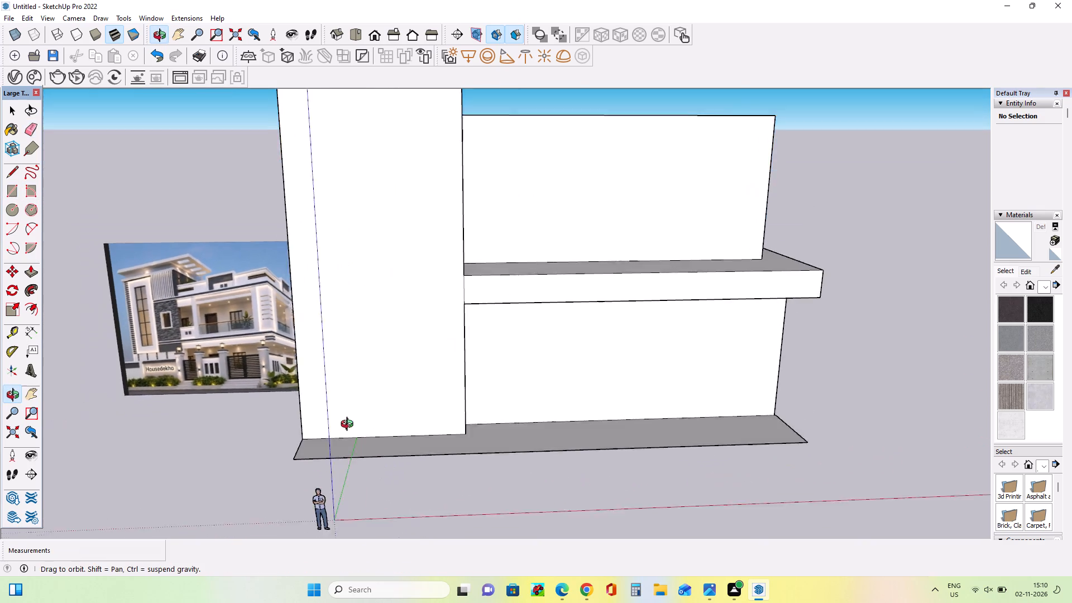
middle_click_drag(350, 425, 405, 441)
scroll(405, 441, "down", 8)
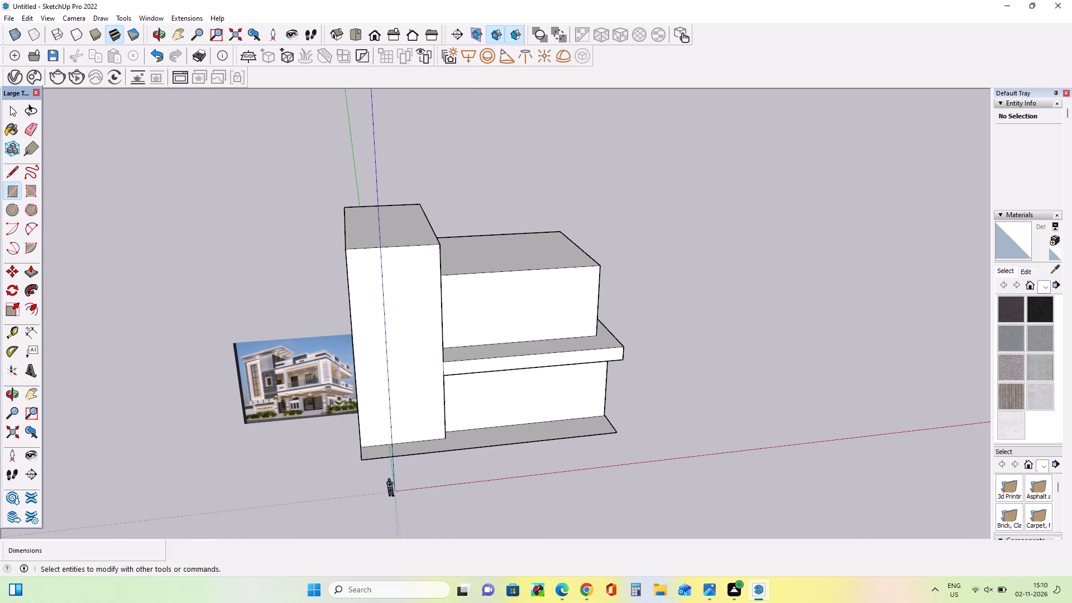
Move the whole villa together with its reference image about 110' 1 3/8" away from the origin, and clear the selection.
left_click(10, 106)
left_click_drag(654, 192, 295, 460)
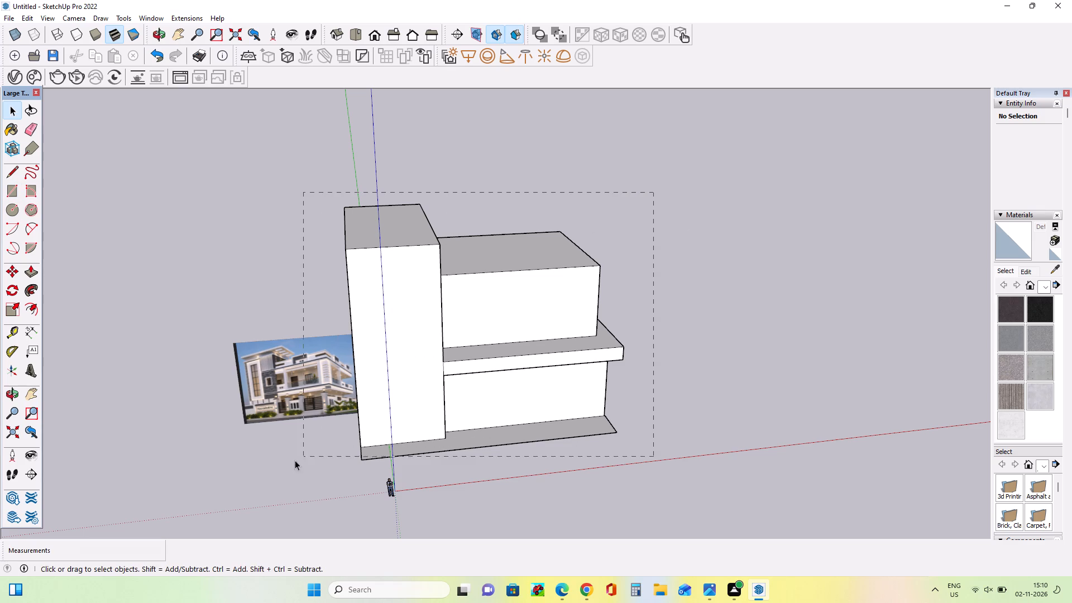
left_click_drag(295, 460, 257, 473)
middle_click_drag(355, 452, 394, 484)
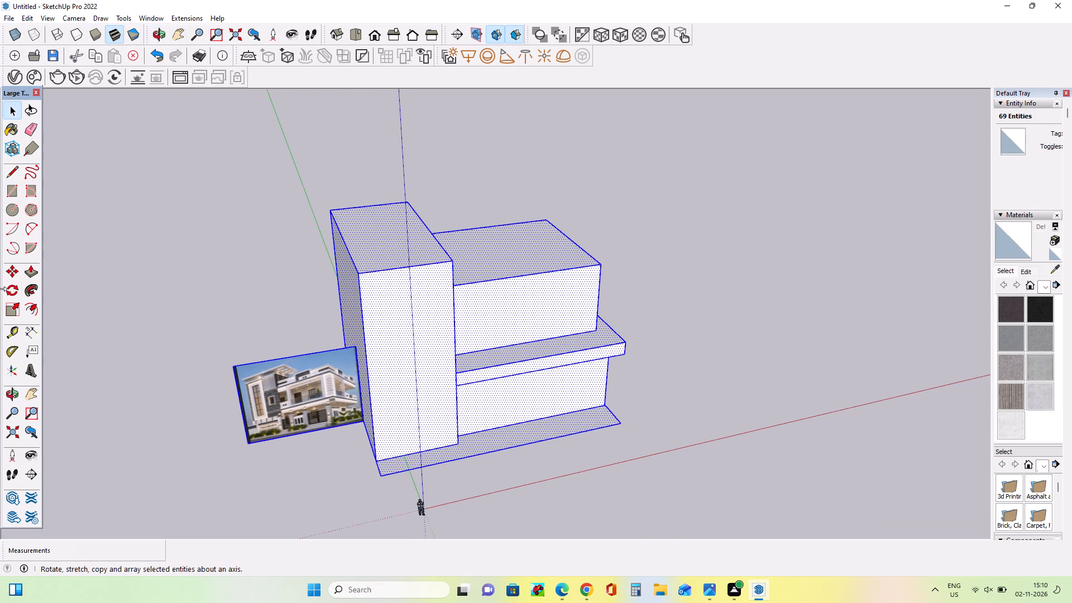
left_click(17, 273)
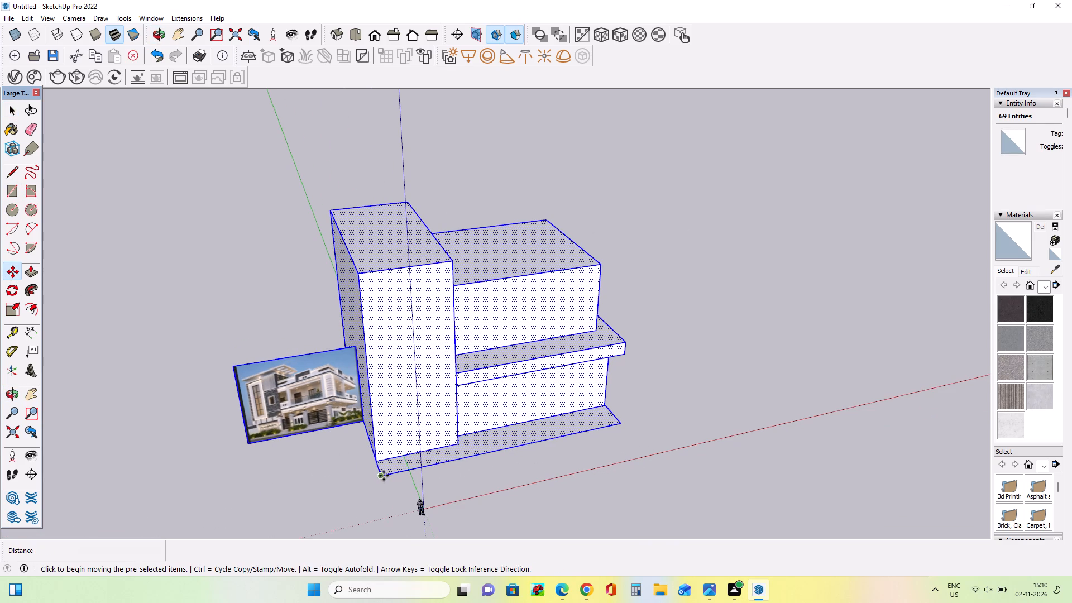
left_click(383, 476)
left_click(637, 372)
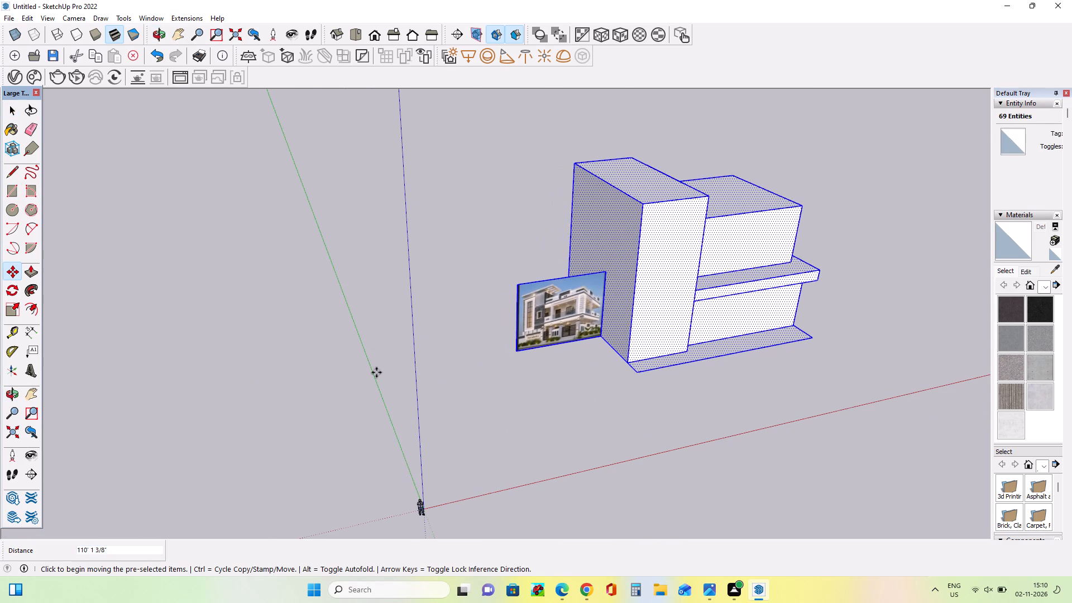
scroll(152, 359, "down", 2)
scroll(145, 361, "up", 1)
scroll(144, 361, "down", 5)
scroll(515, 337, "up", 6)
scroll(591, 333, "up", 5)
scroll(578, 427, "down", 3)
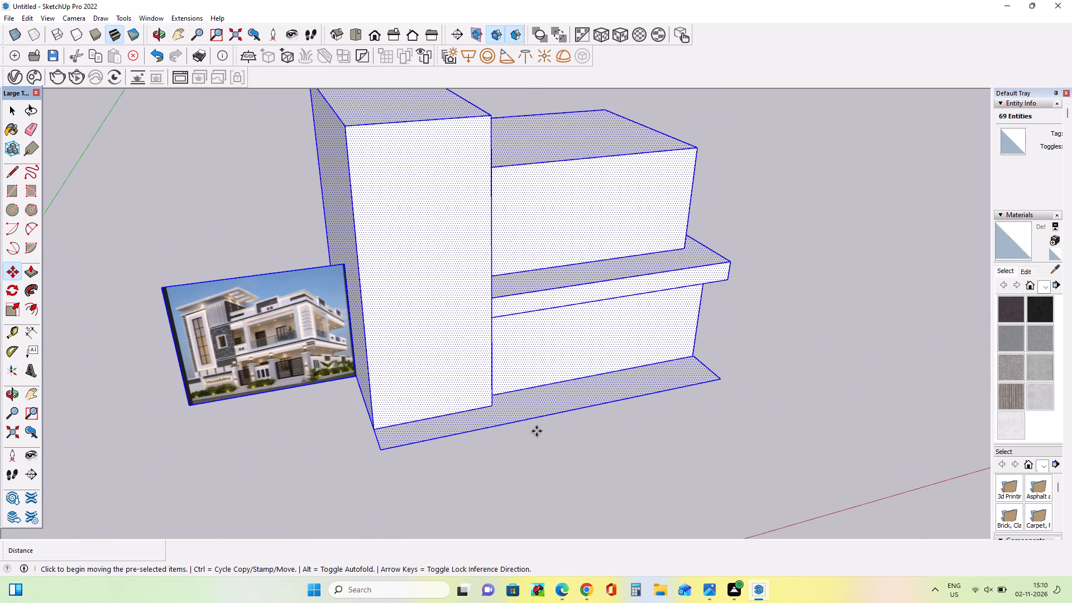
left_click(30, 393)
left_click(155, 218)
middle_click_drag(351, 463, 238, 484)
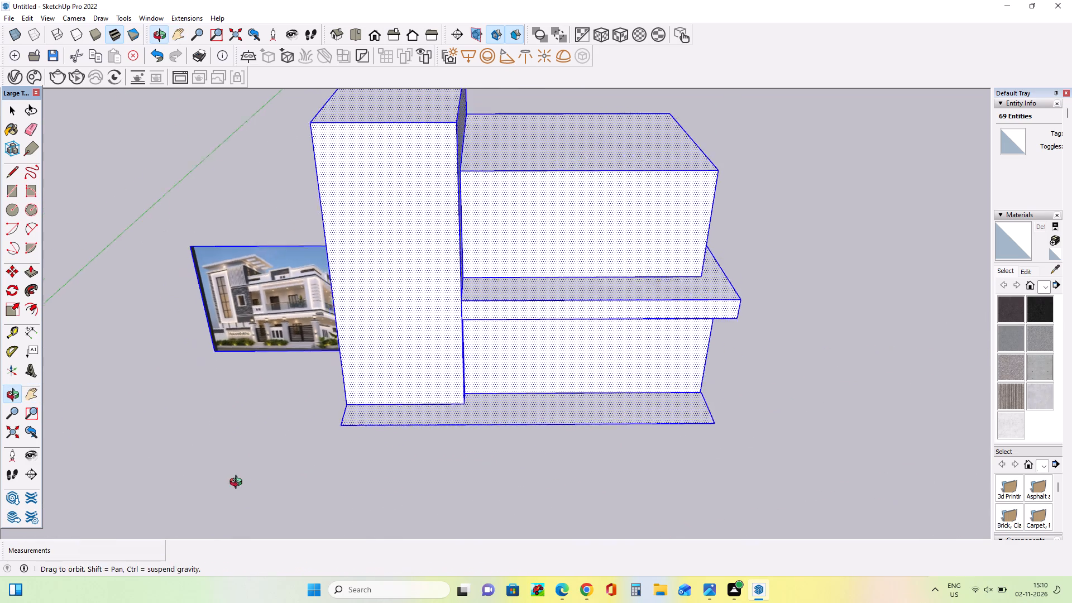
middle_click_drag(238, 484, 237, 484)
scroll(434, 520, "down", 5)
middle_click_drag(442, 492, 515, 370)
scroll(493, 382, "up", 2)
middle_click_drag(492, 393, 478, 458)
left_click(11, 107)
left_click(241, 239)
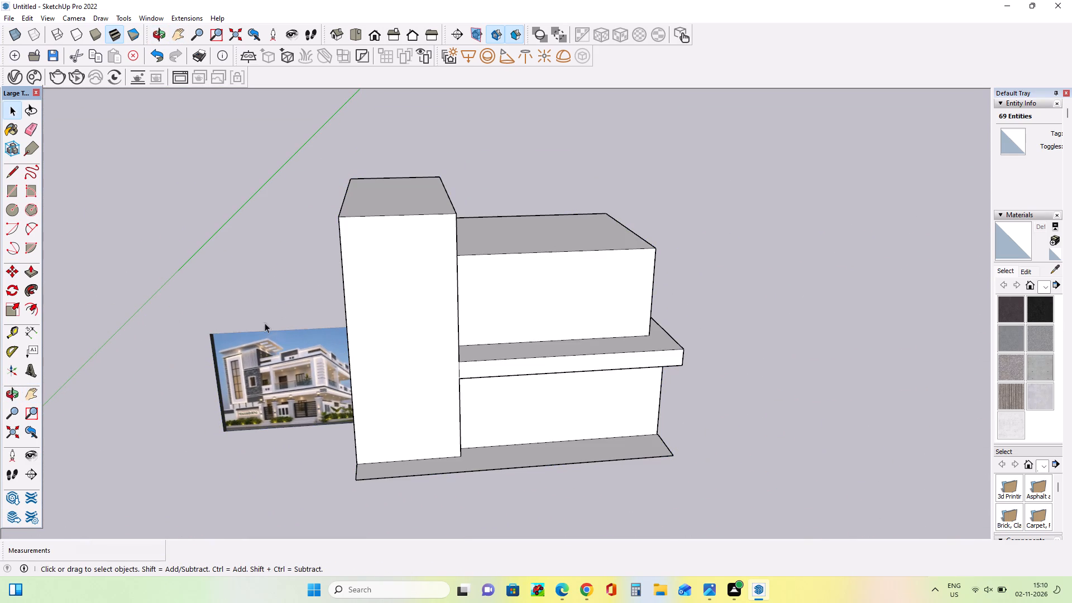
Move the reference image sideways away from the tower so that it stands clear of the building.
scroll(438, 382, "up", 1)
middle_click_drag(435, 380, 437, 394)
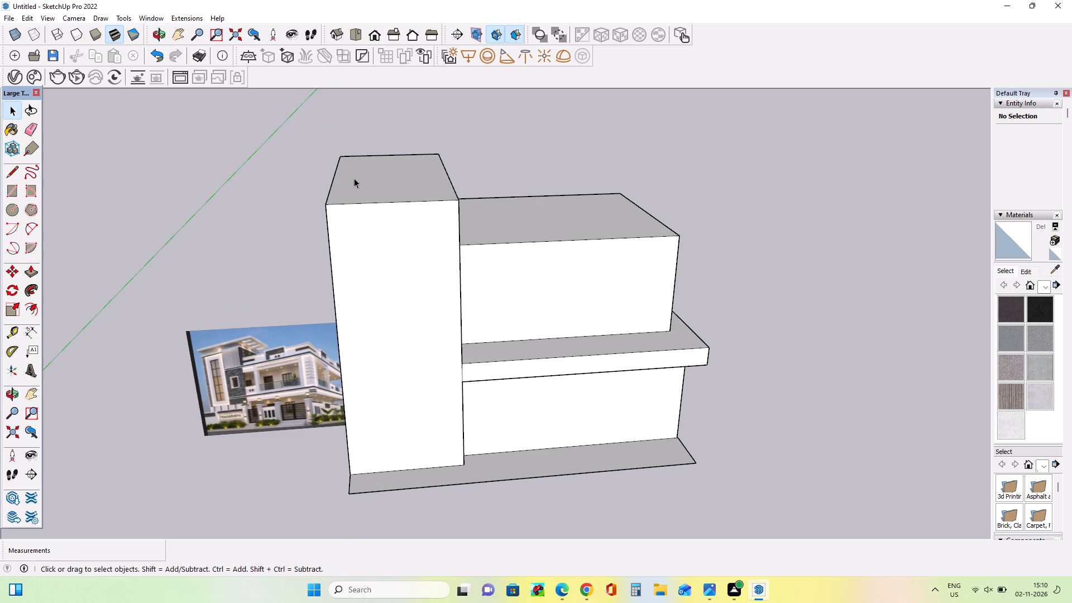
middle_click_drag(449, 418, 463, 433)
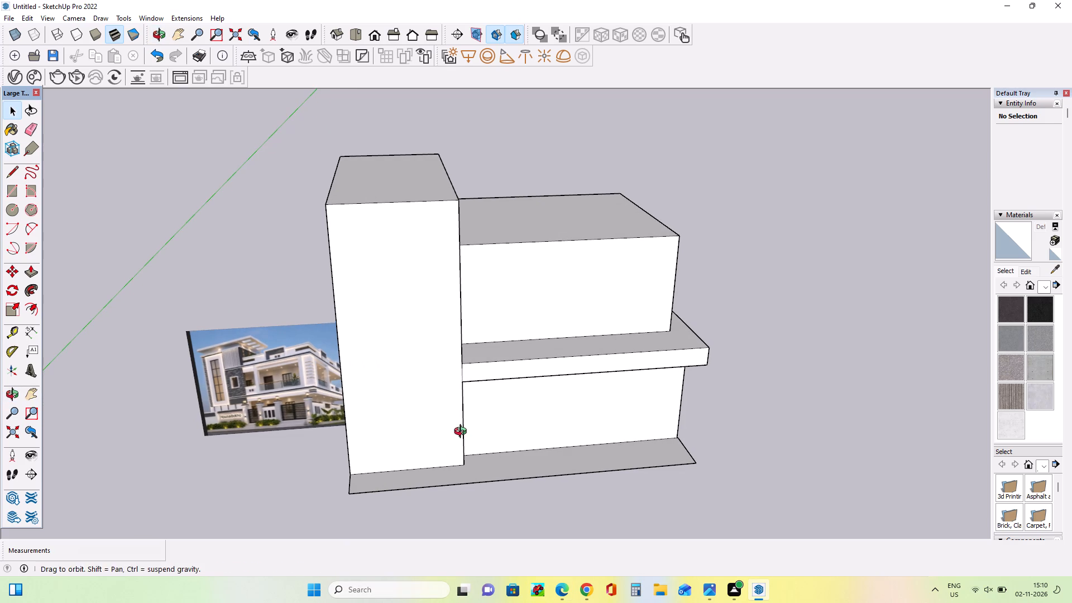
middle_click_drag(463, 433, 466, 438)
scroll(445, 433, "up", 2)
middle_click_drag(445, 433, 469, 365)
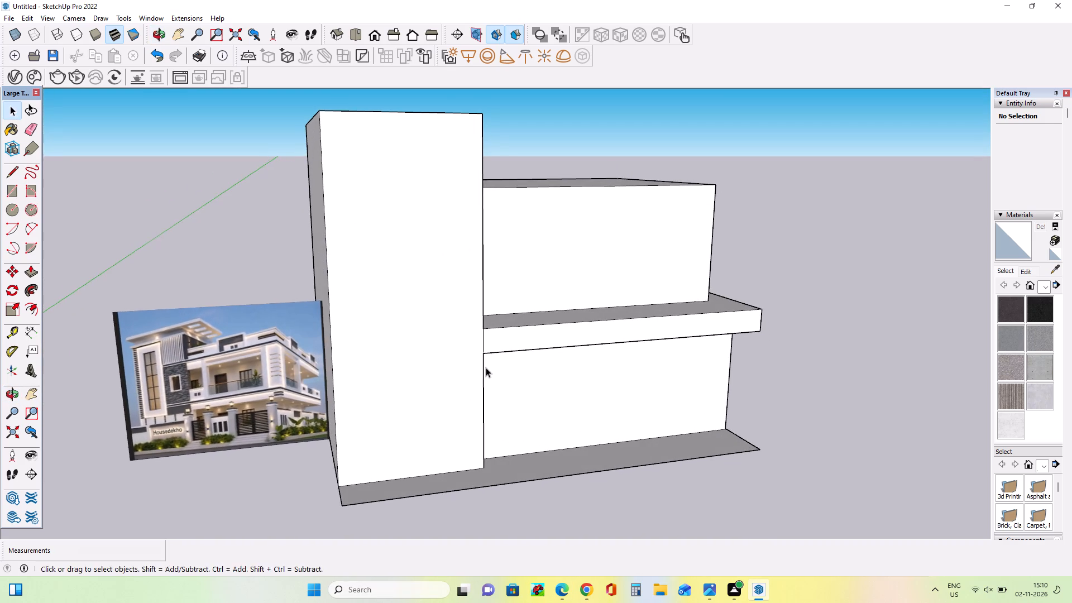
middle_click_drag(497, 375, 541, 403)
left_click(17, 274)
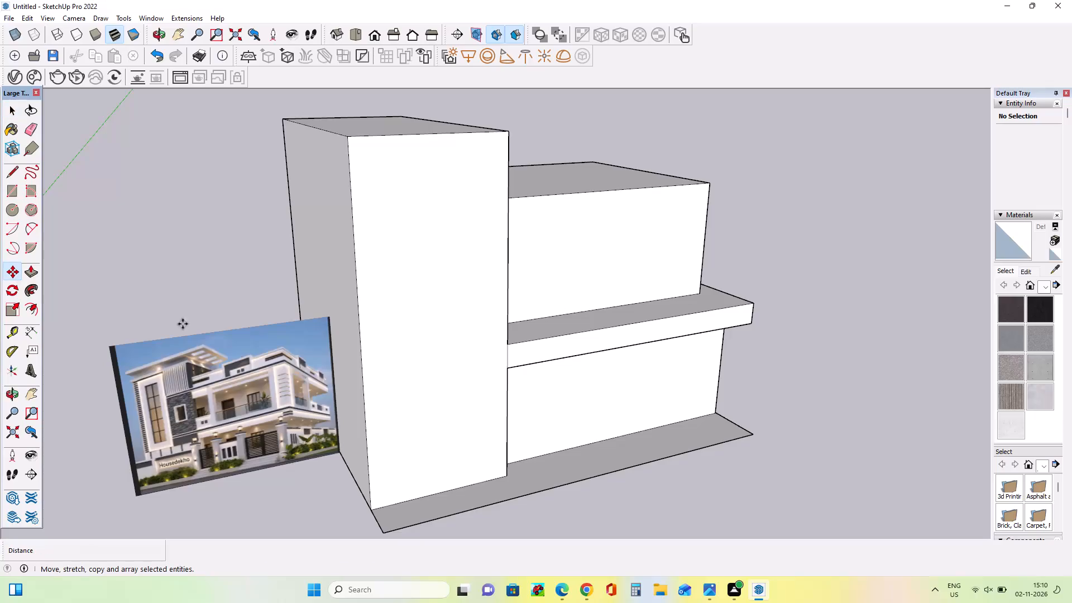
left_click_drag(253, 370, 154, 377)
scroll(549, 339, "down", 5)
middle_click_drag(575, 366, 536, 333)
scroll(457, 358, "up", 3)
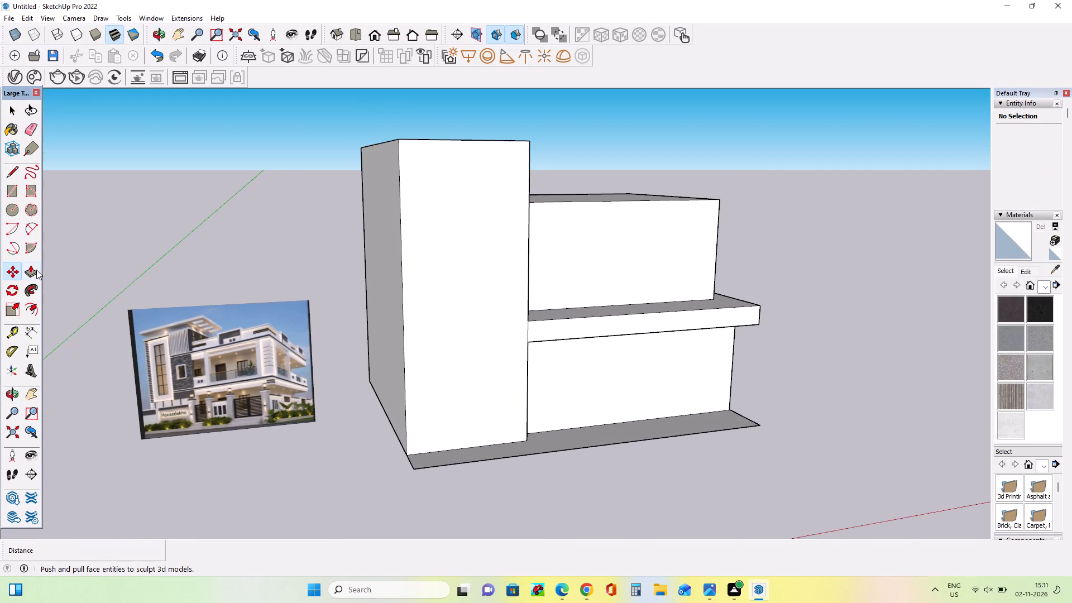
Pull the tower's outer side face outward about 3' 10 15/16" toward the reference image.
left_click(36, 270)
left_click_drag(397, 313, 379, 318)
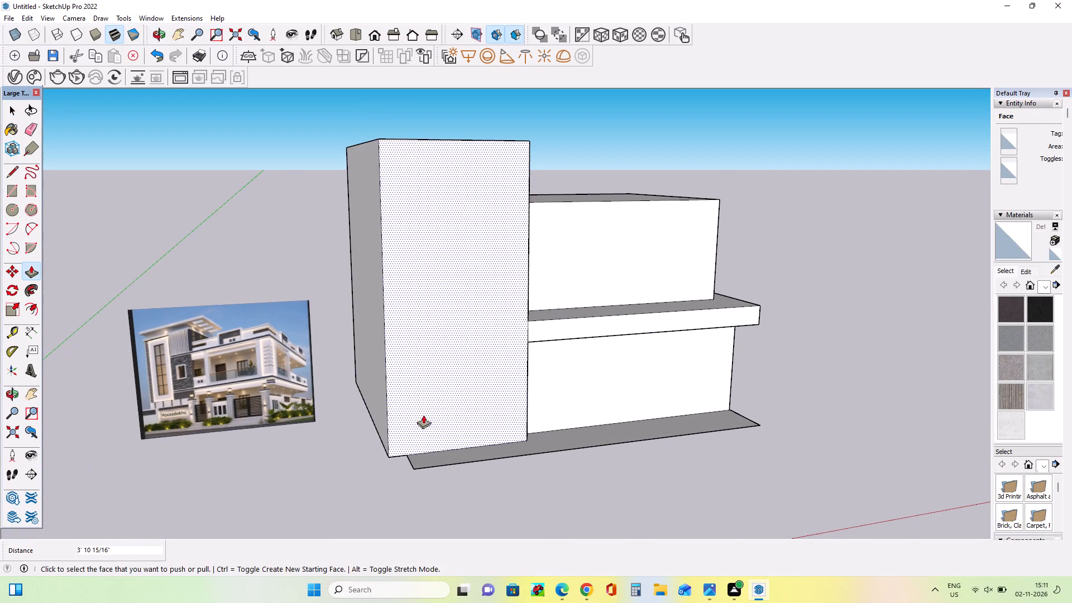
Extend the front base strip beneath the widened tower with a rectangle 3' 10 15/16" wide, reaching the tower's outer corner.
middle_click_drag(424, 415, 549, 141)
scroll(468, 274, "up", 3)
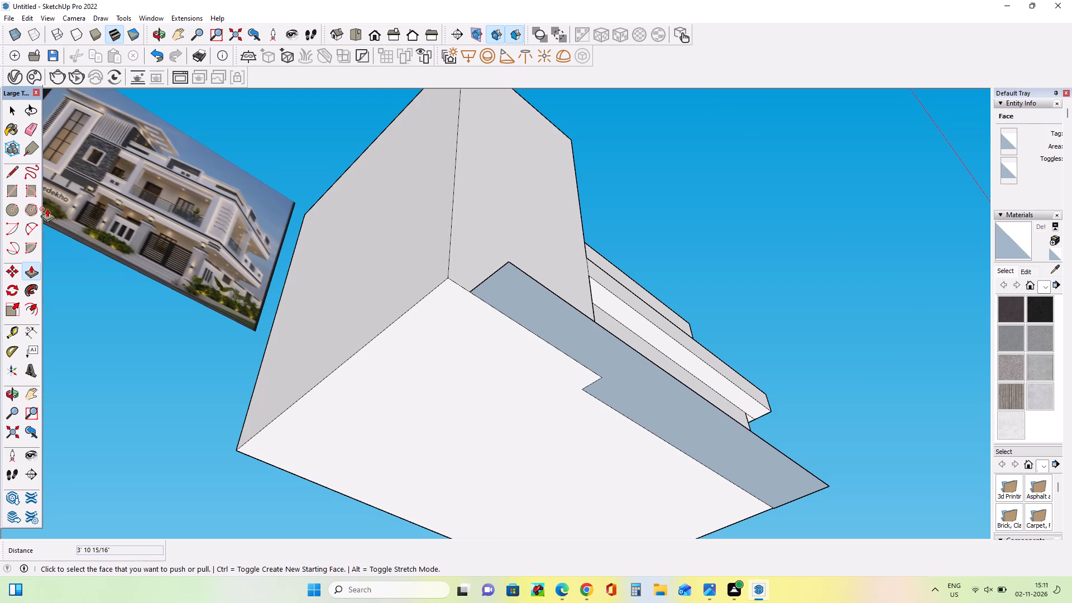
left_click(11, 189)
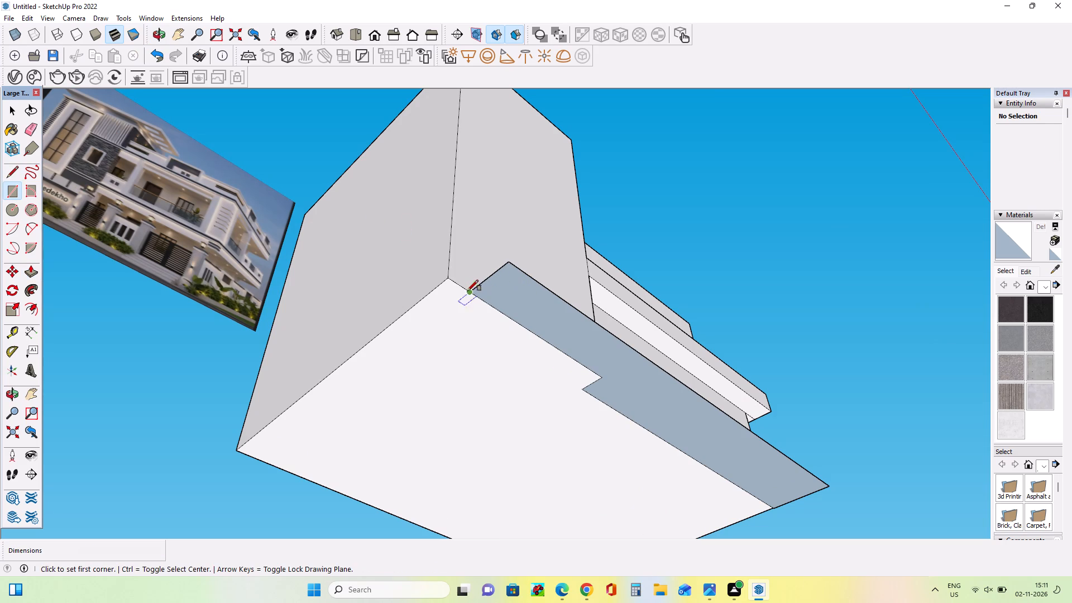
left_click(471, 294)
left_click(506, 264)
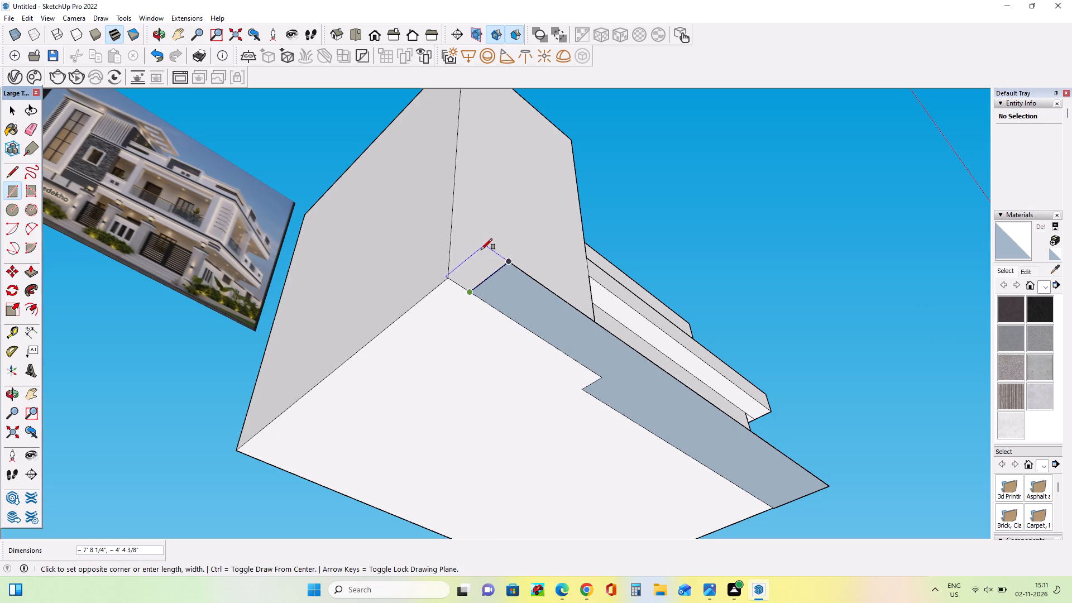
left_click(449, 276)
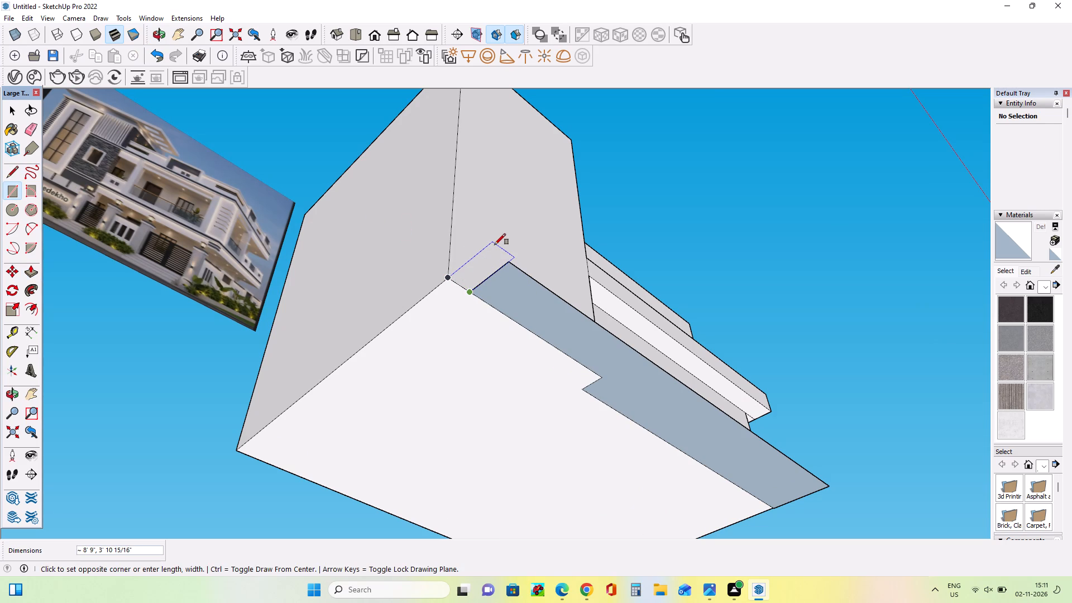
left_click(492, 248)
Review the widened tower and extended base strip from the front and above, comparing them with the reference image.
middle_click_drag(424, 319, 263, 513)
middle_click_drag(465, 293, 482, 446)
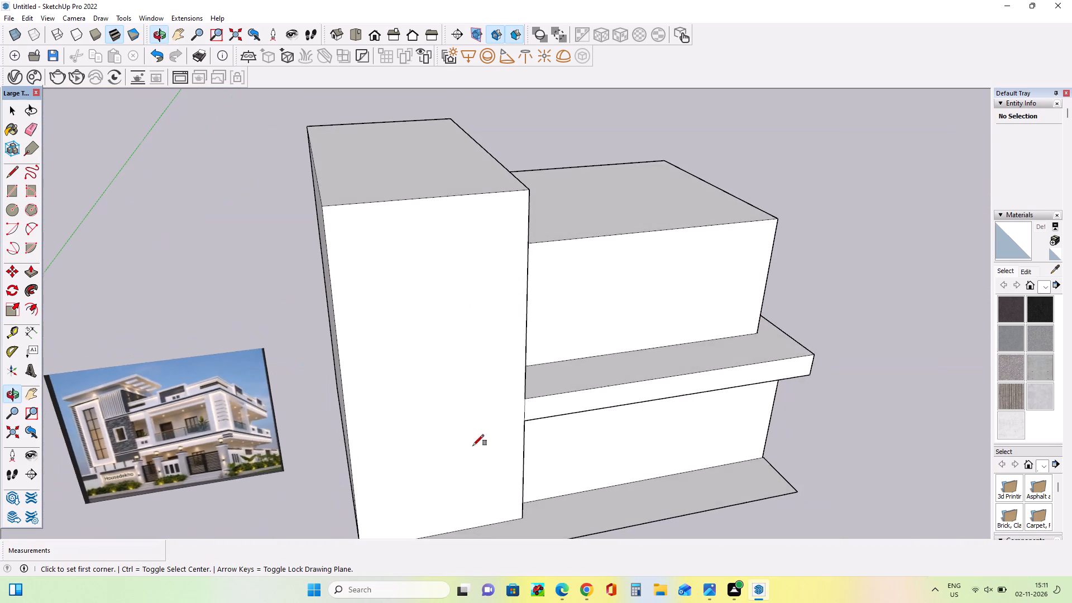
scroll(409, 402, "up", 4)
middle_click_drag(444, 352, 452, 286)
scroll(452, 286, "down", 9)
middle_click_drag(499, 331, 497, 301)
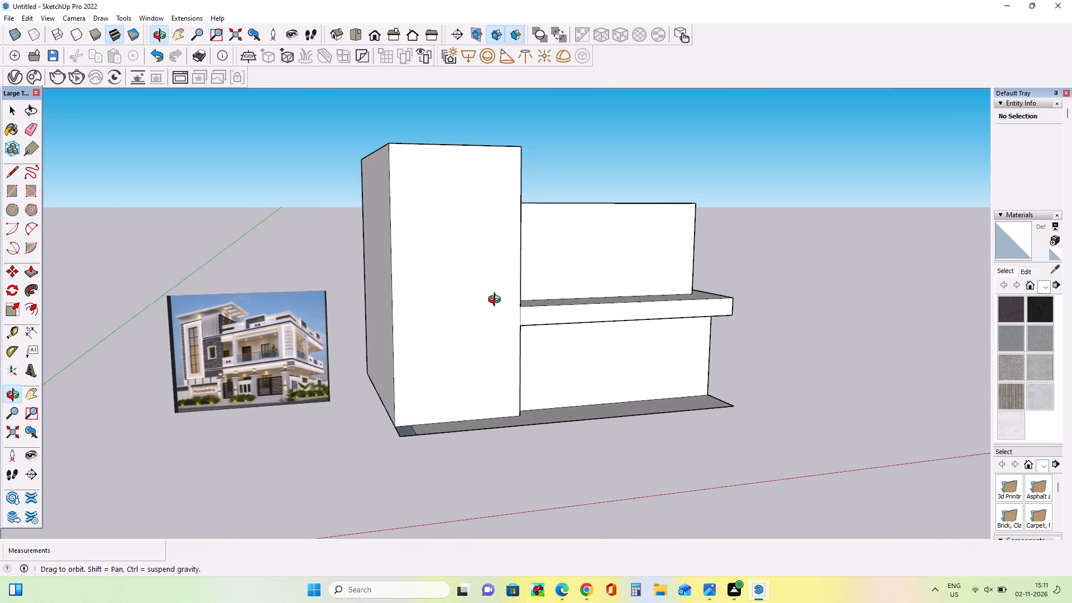
middle_click_drag(497, 301, 497, 300)
scroll(416, 227, "up", 2)
middle_click_drag(443, 307, 437, 337)
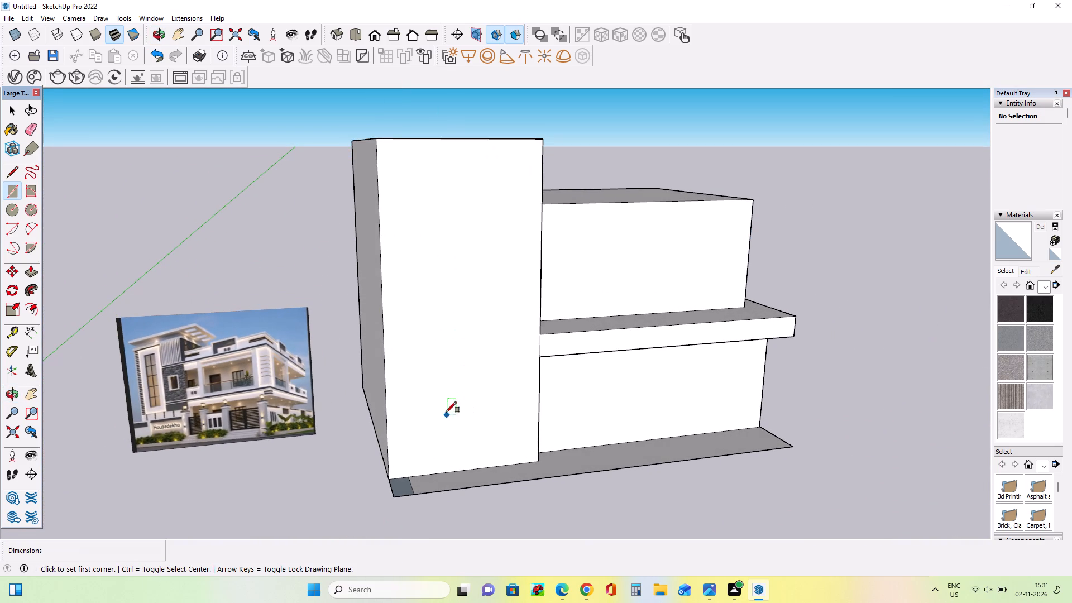
Examine the tall tower window and its surround in the reference image, comparing their placement with the blank tower front.
scroll(196, 356, "up", 13)
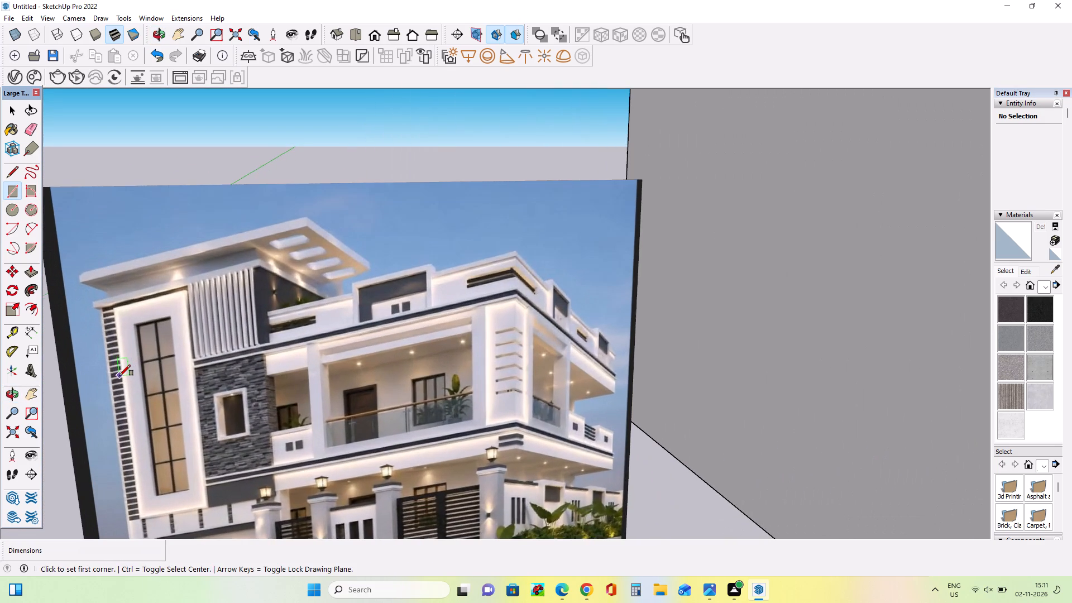
scroll(119, 376, "down", 16)
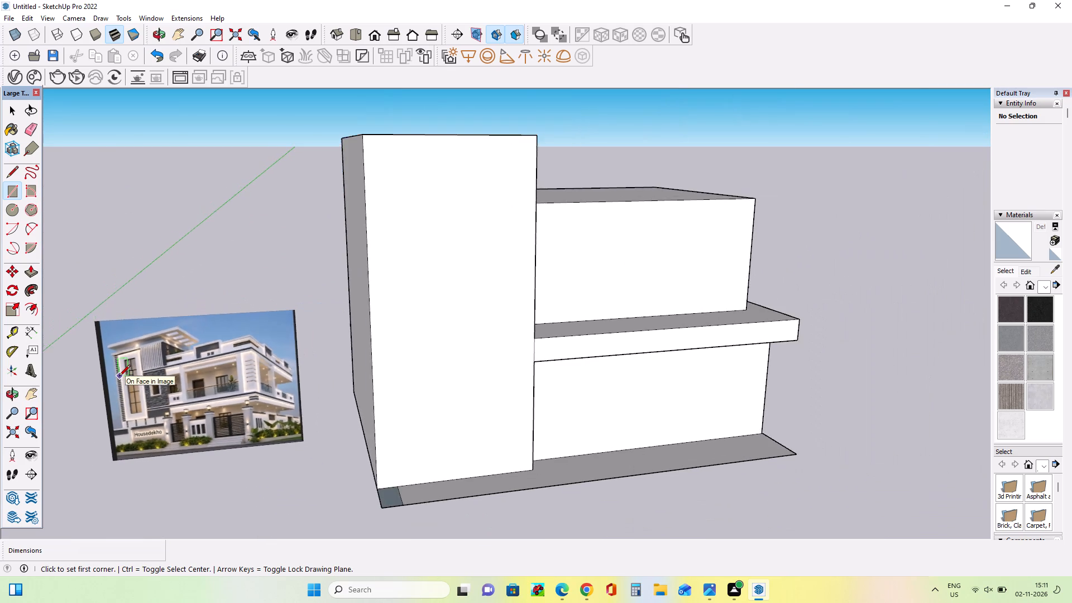
middle_click_drag(417, 377, 417, 393)
scroll(363, 443, "up", 1)
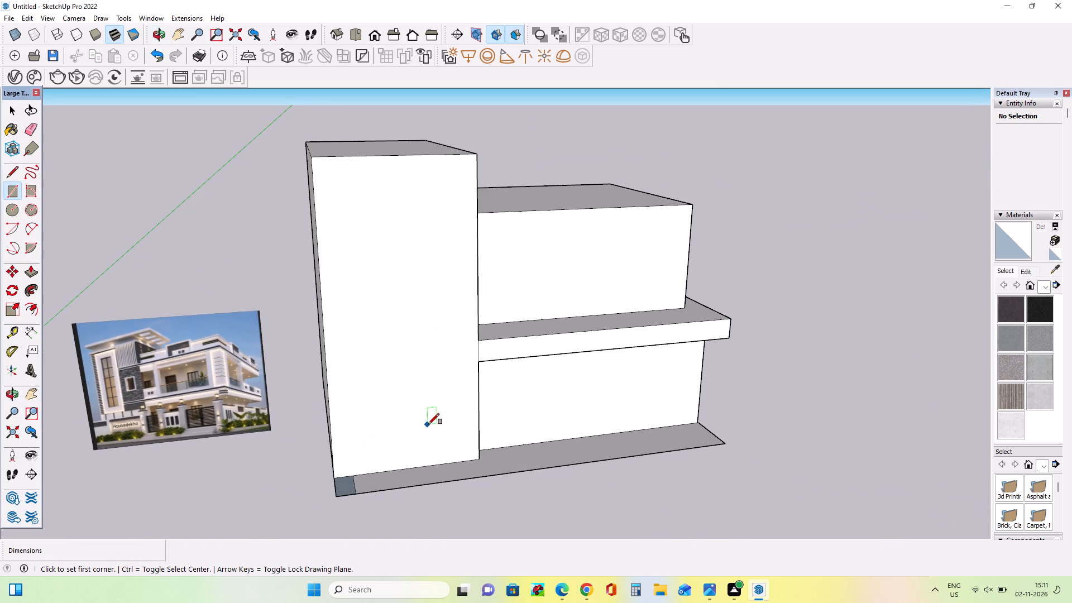
middle_click_drag(428, 424, 434, 432)
scroll(561, 389, "down", 3)
scroll(428, 401, "up", 3)
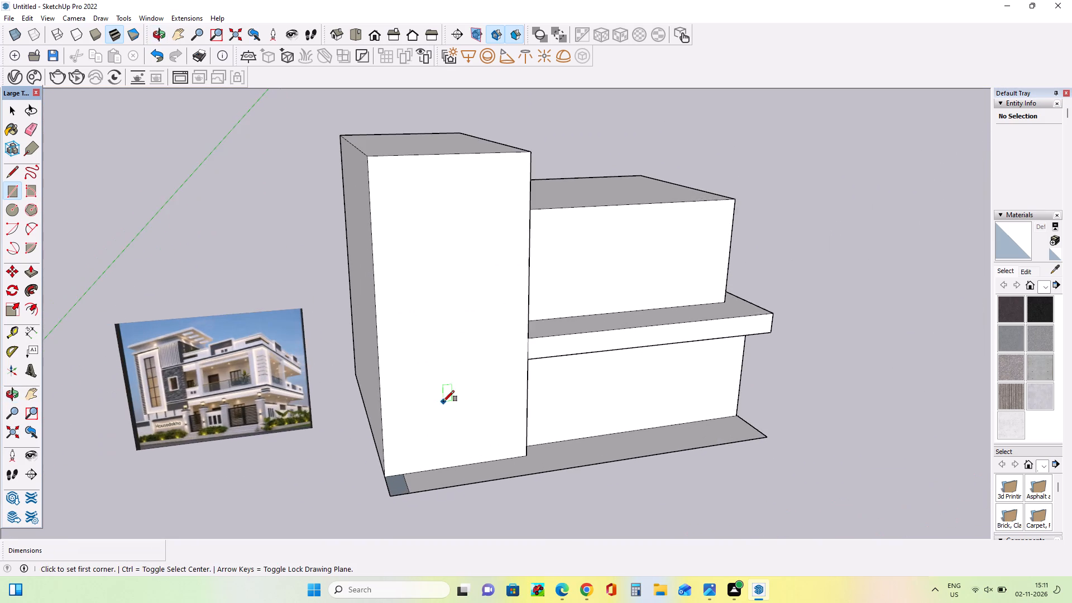
middle_click_drag(443, 401, 444, 336)
scroll(396, 339, "up", 1)
middle_click_drag(510, 344, 511, 350)
scroll(190, 393, "up", 4)
scroll(92, 418, "up", 6)
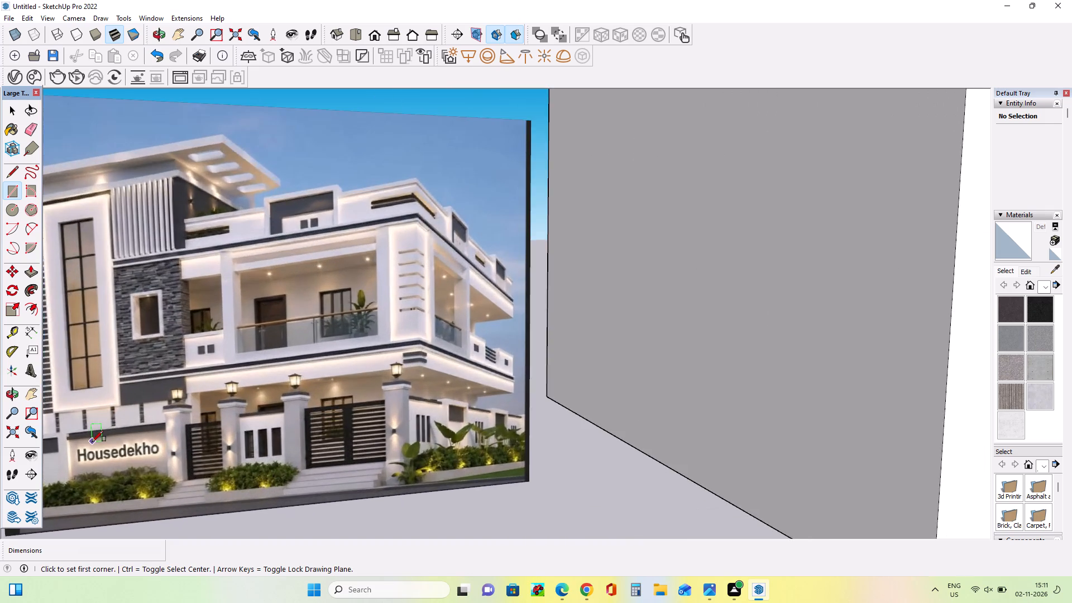
scroll(92, 442, "up", 5)
middle_click_drag(103, 441, 109, 419)
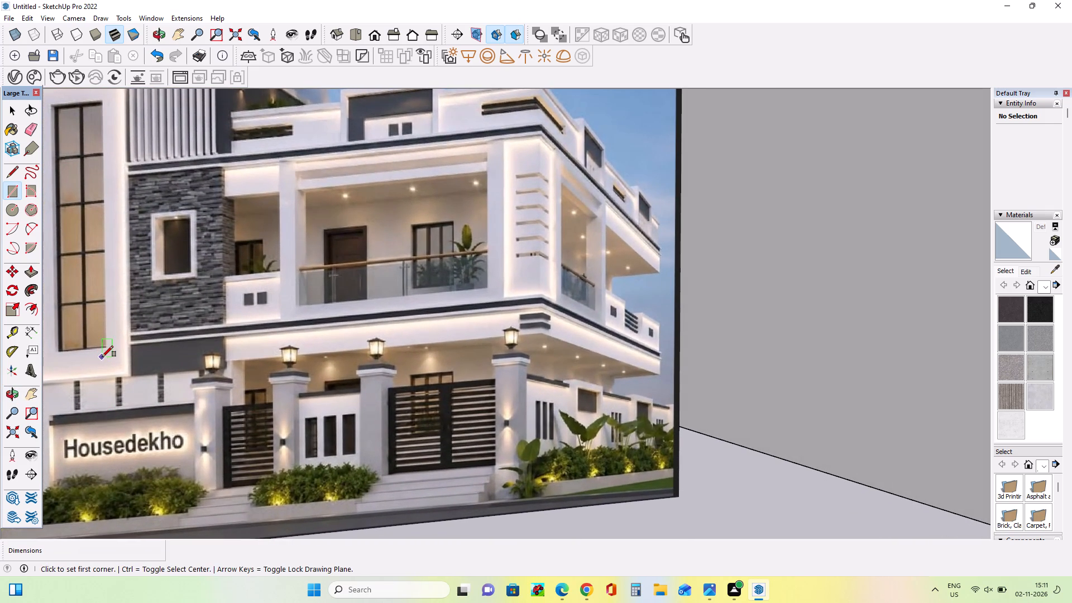
middle_click_drag(114, 356, 121, 372)
scroll(121, 372, "down", 8)
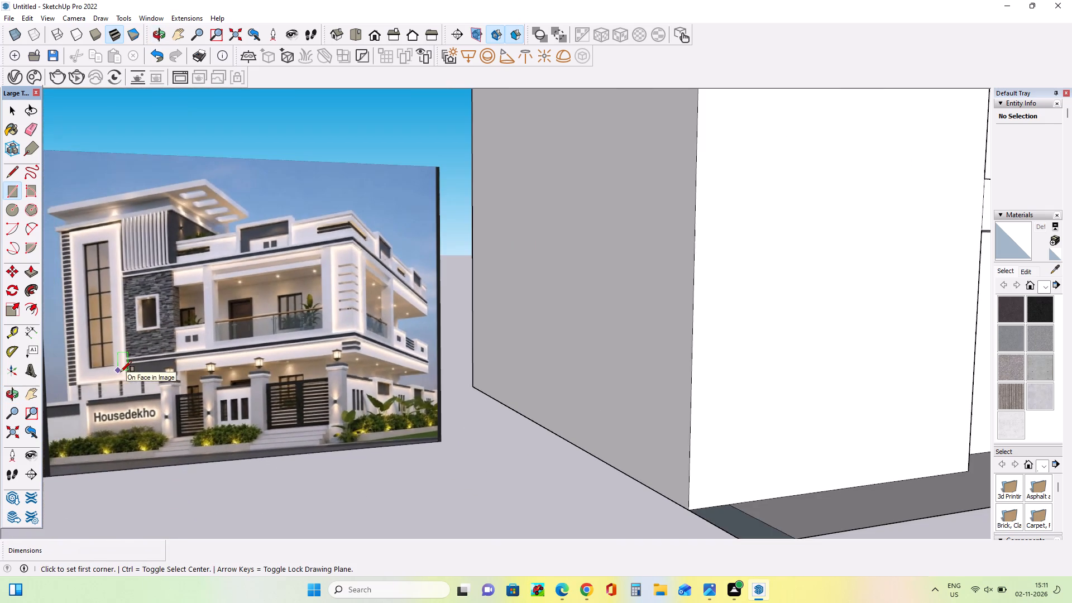
scroll(99, 402, "up", 6)
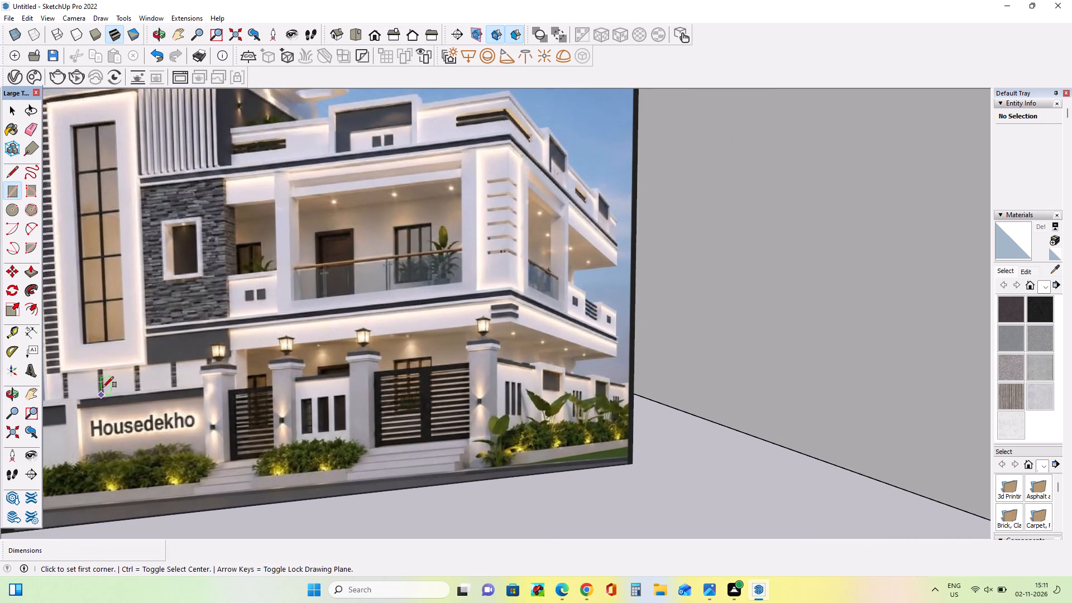
scroll(103, 380, "down", 15)
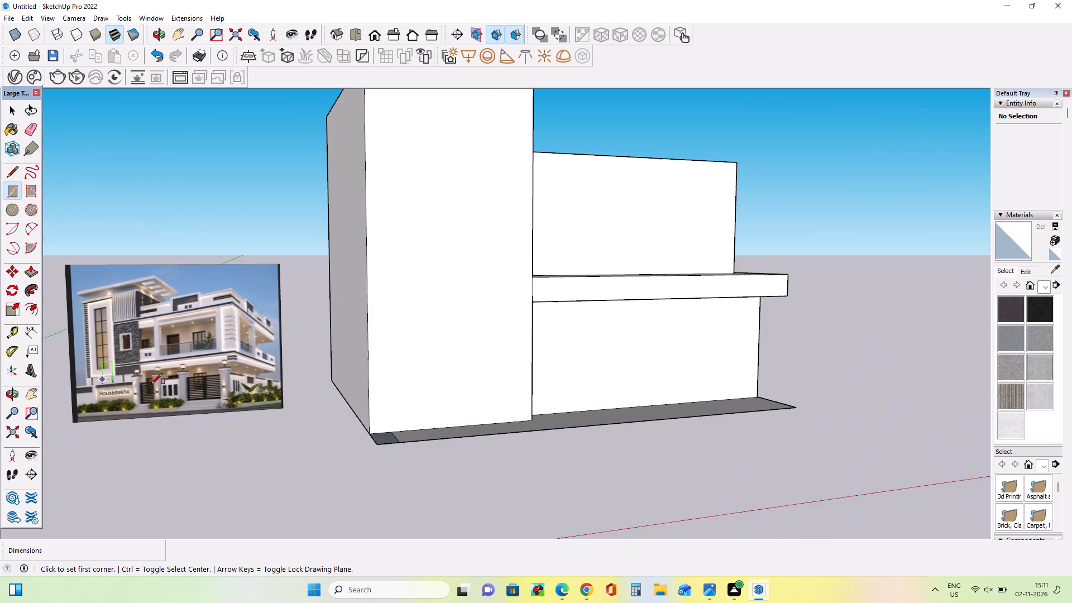
Draw a tall window rectangle about 38' 10" high by 10' 4" wide on the upper part of the tower's front face.
middle_click_drag(423, 390, 389, 457)
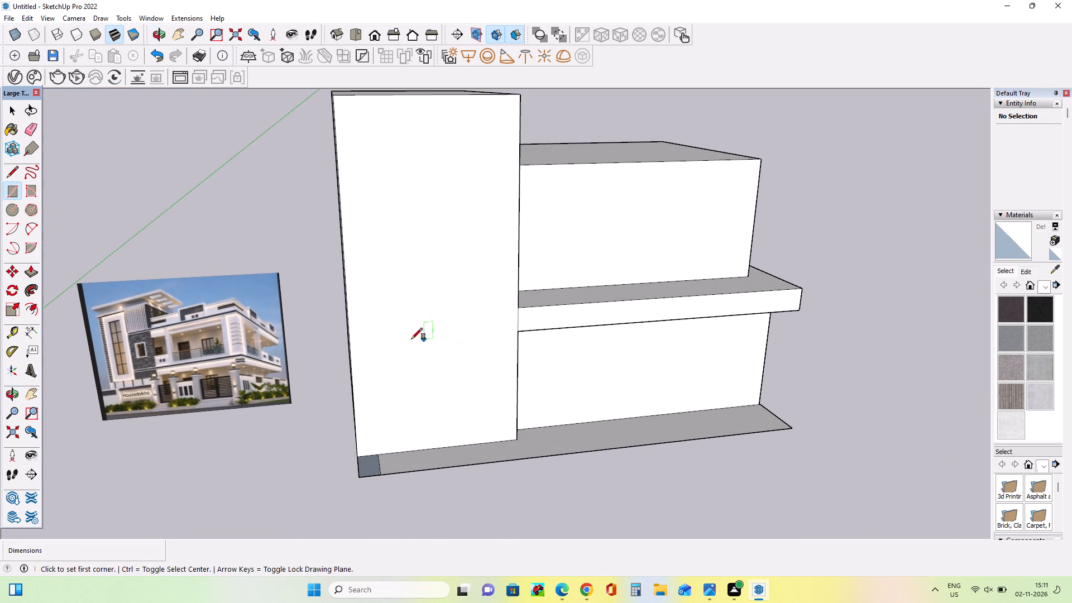
left_click(379, 343)
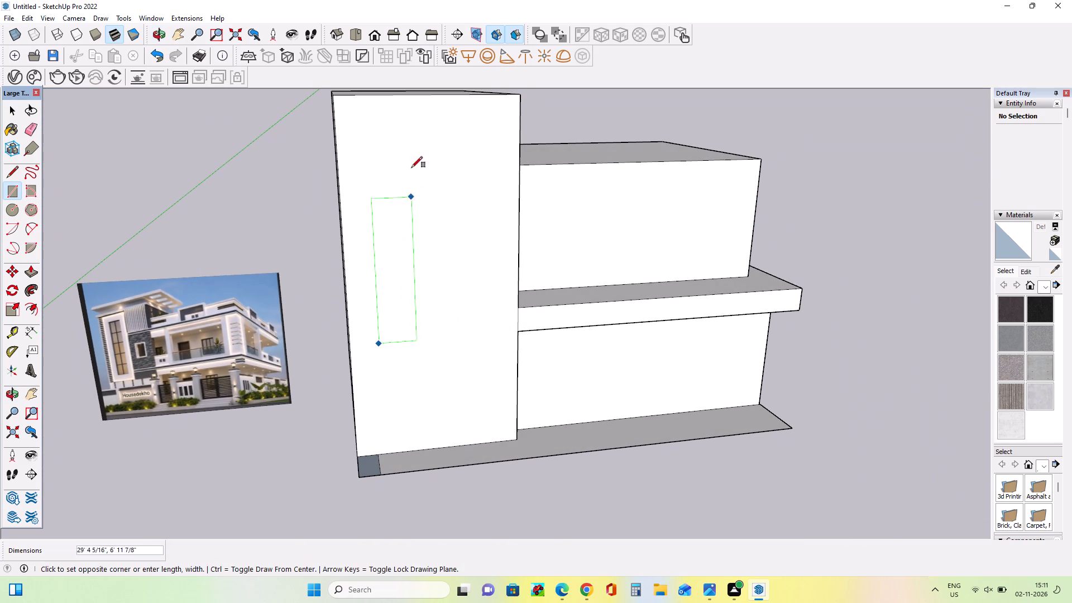
left_click(430, 123)
middle_click_drag(491, 245, 494, 252)
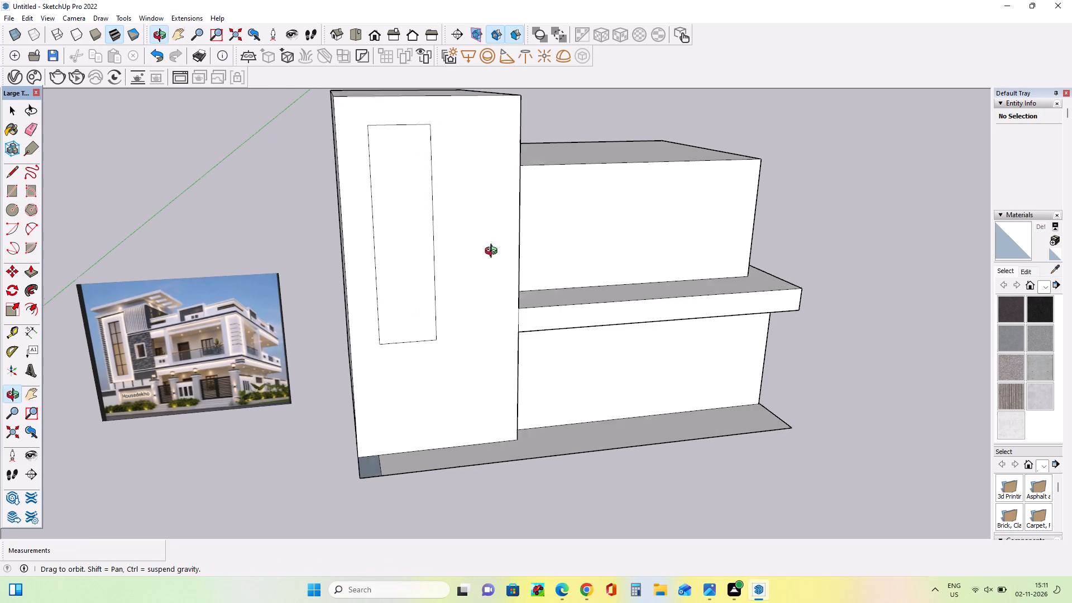
middle_click_drag(494, 252, 509, 289)
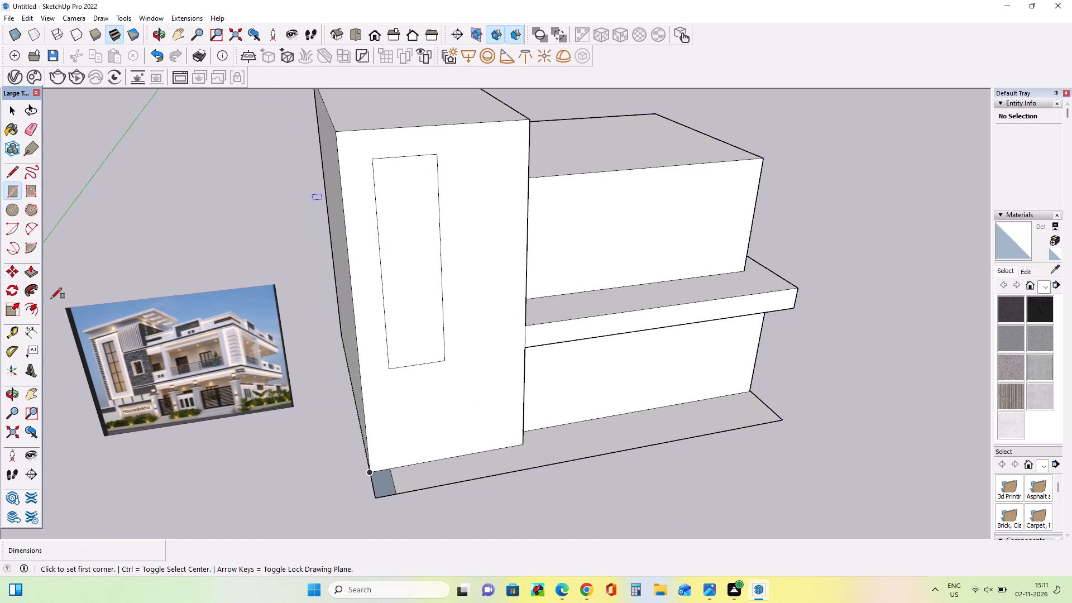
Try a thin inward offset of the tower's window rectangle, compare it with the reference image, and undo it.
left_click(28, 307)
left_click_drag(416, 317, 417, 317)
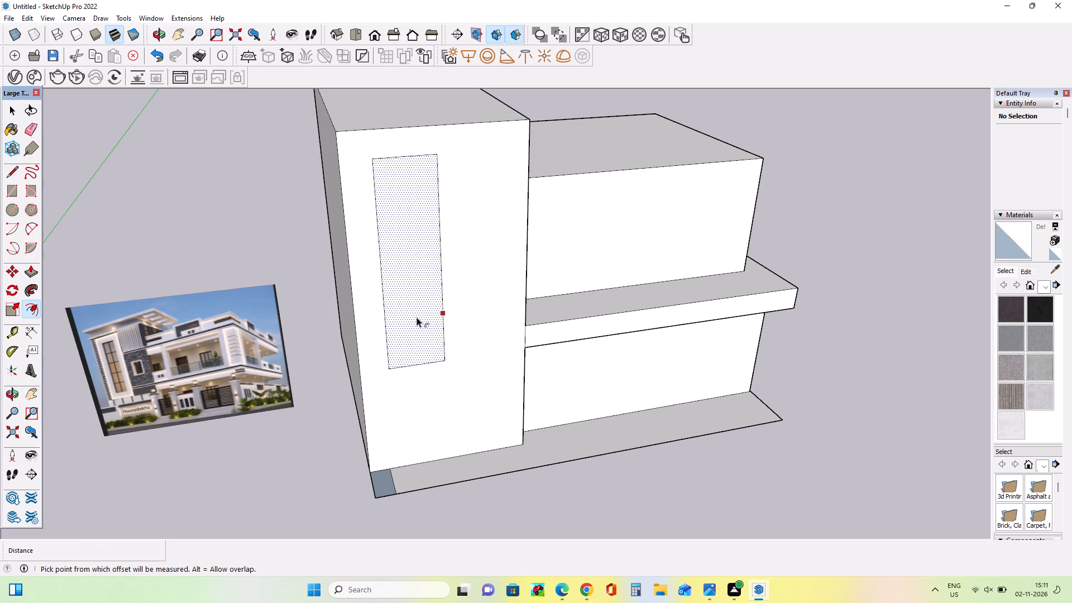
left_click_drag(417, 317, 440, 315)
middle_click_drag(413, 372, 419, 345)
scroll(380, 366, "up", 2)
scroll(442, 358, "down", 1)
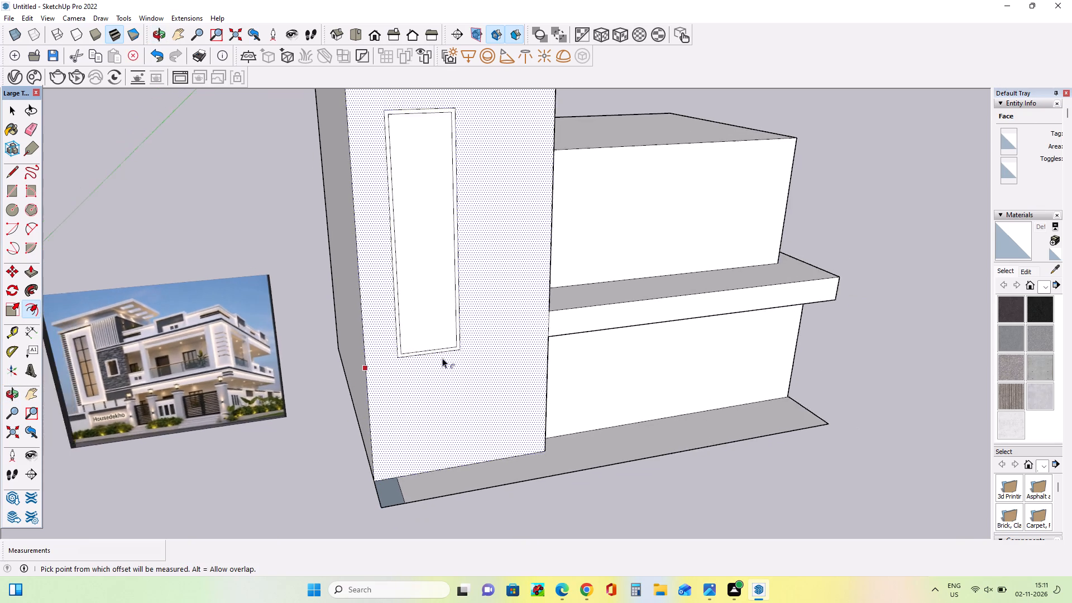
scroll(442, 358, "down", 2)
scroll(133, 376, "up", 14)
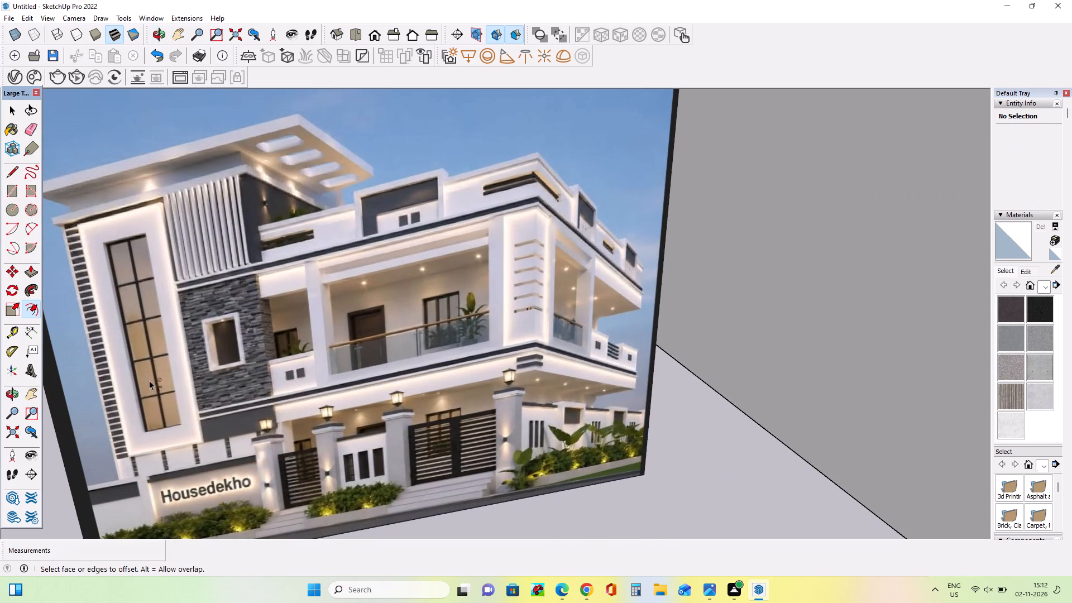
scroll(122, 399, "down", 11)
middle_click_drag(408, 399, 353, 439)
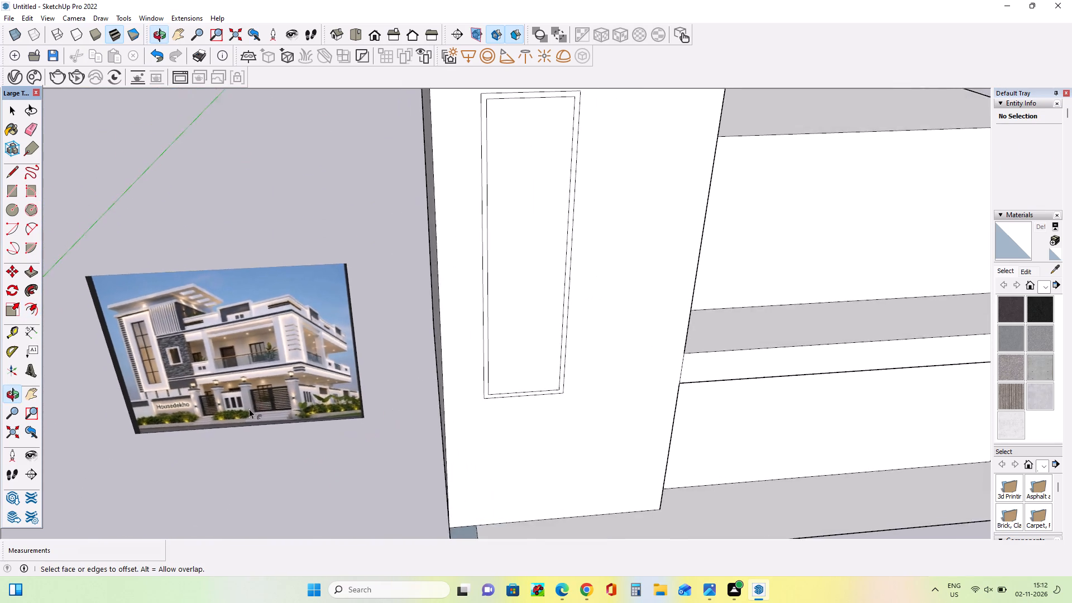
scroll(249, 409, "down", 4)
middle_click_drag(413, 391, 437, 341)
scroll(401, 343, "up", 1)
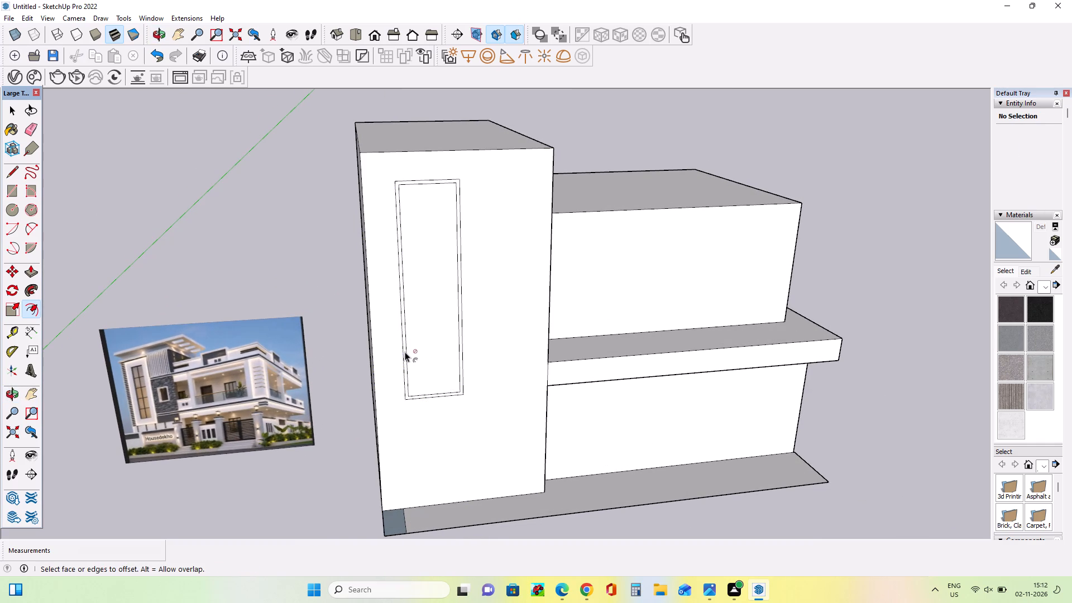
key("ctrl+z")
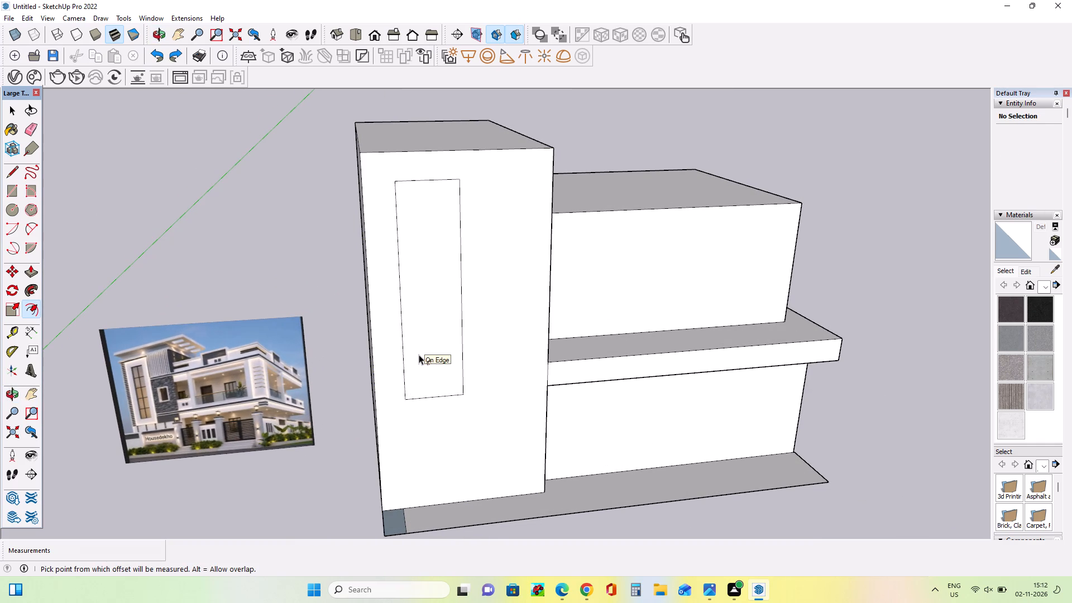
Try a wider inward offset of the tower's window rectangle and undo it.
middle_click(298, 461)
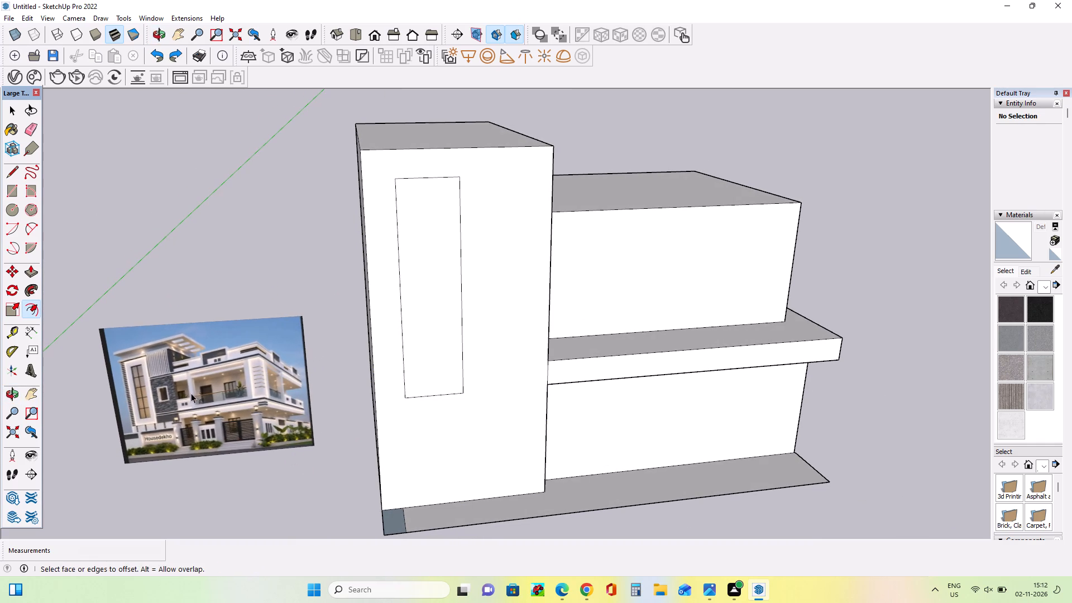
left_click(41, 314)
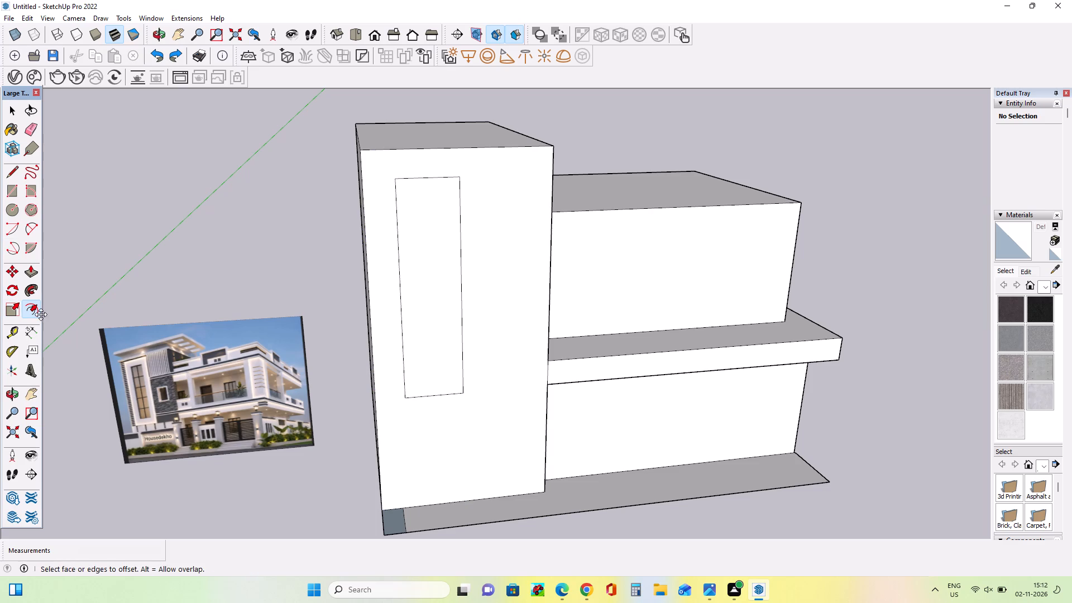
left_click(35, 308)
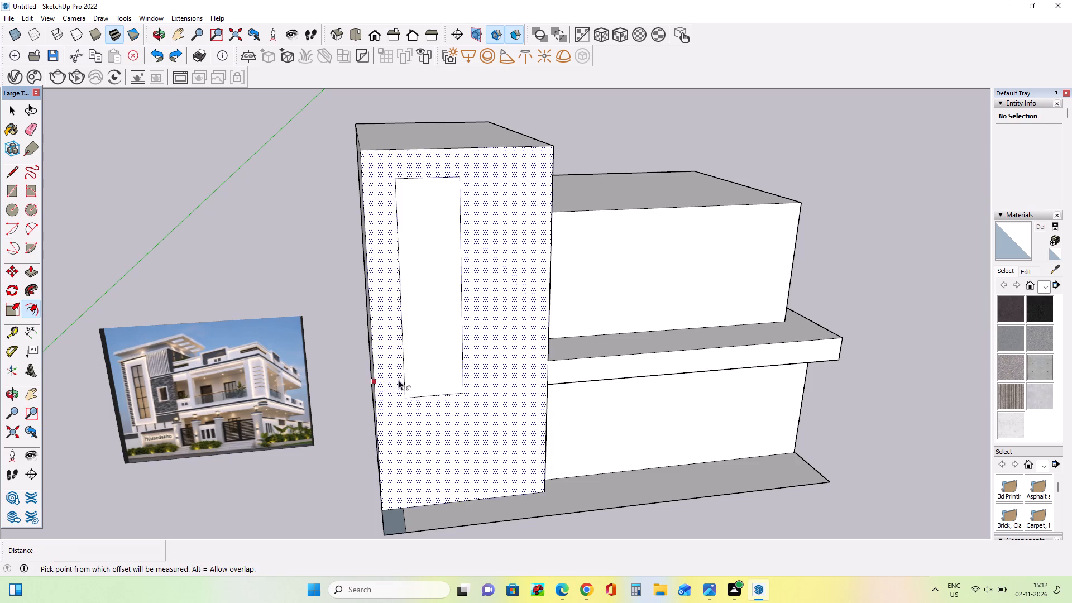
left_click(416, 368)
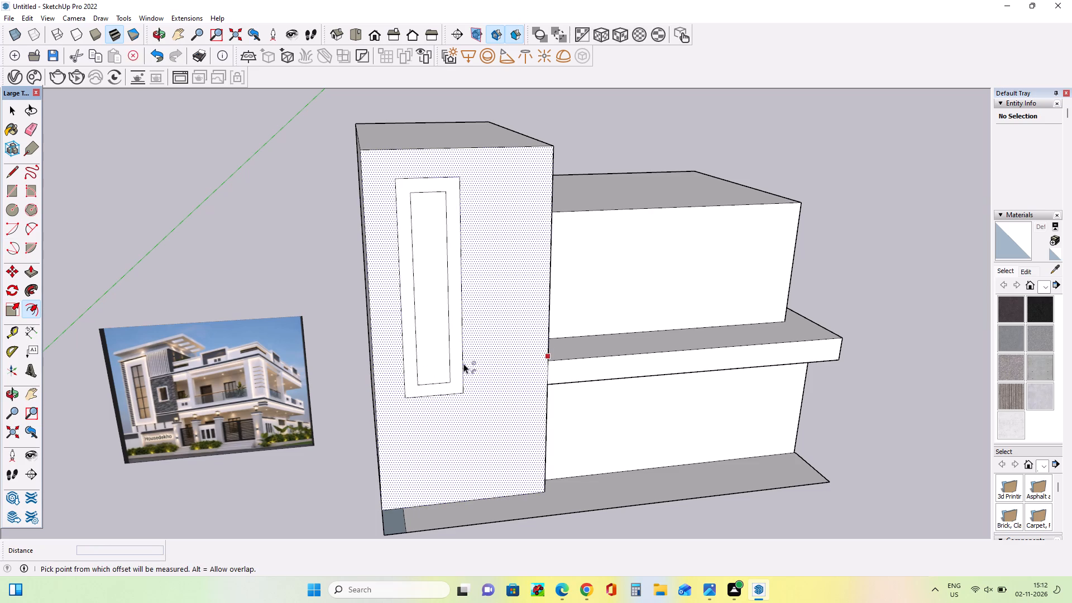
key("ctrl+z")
Offset the tower's window rectangle outward by about 2' to outline the surrounding frame.
left_click_drag(439, 356, 479, 362)
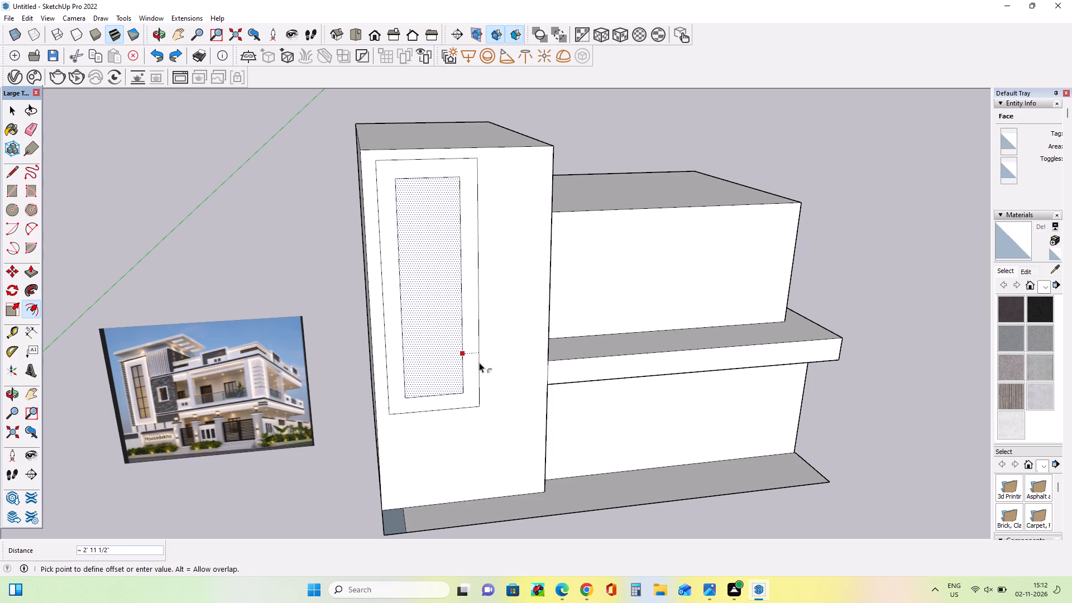
left_click_drag(479, 362, 474, 365)
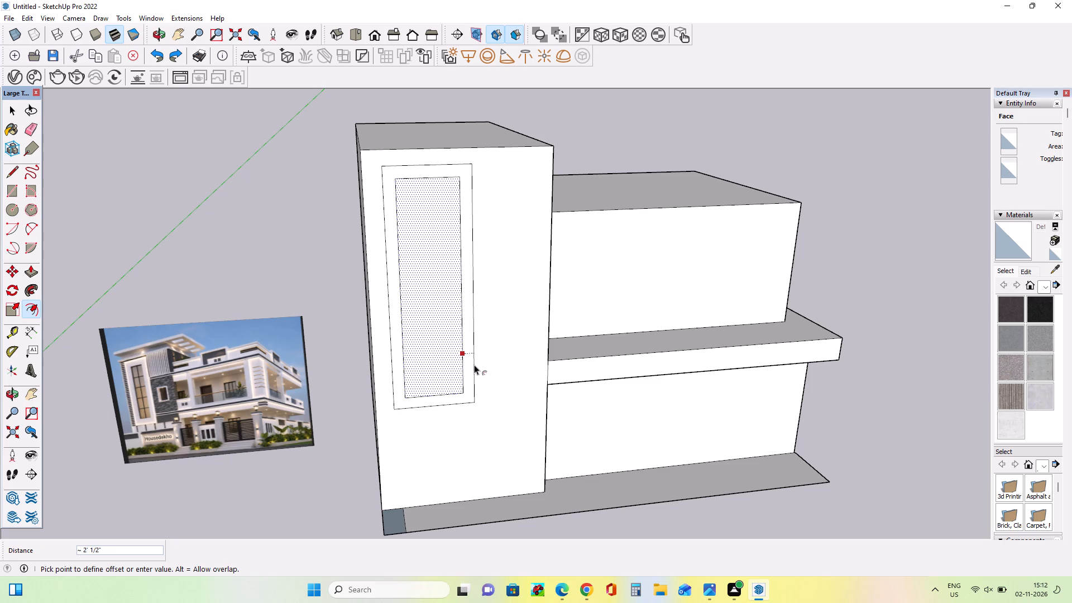
left_click_drag(474, 365, 476, 365)
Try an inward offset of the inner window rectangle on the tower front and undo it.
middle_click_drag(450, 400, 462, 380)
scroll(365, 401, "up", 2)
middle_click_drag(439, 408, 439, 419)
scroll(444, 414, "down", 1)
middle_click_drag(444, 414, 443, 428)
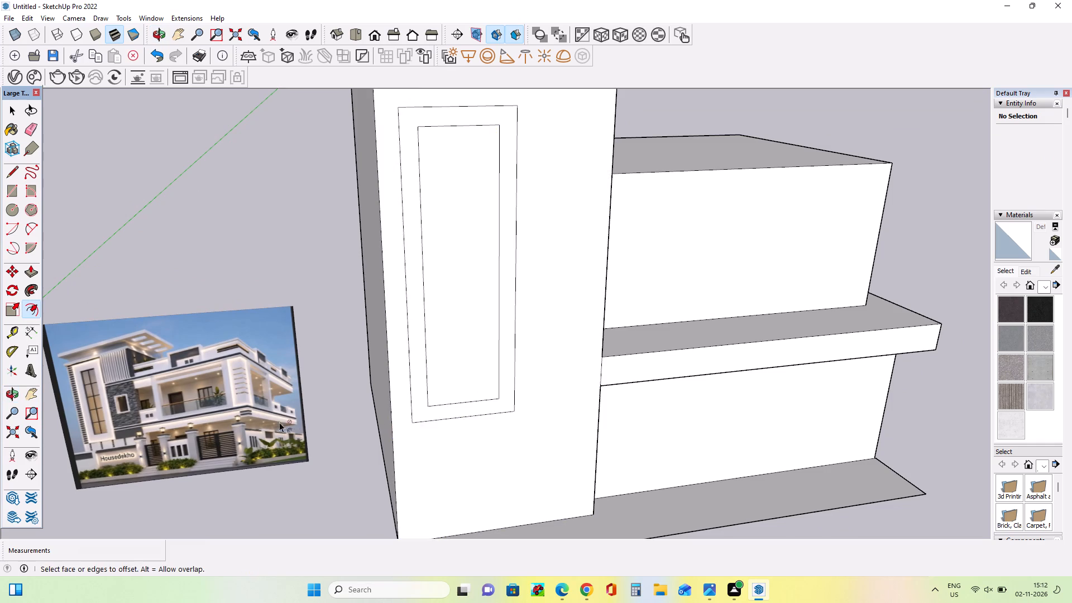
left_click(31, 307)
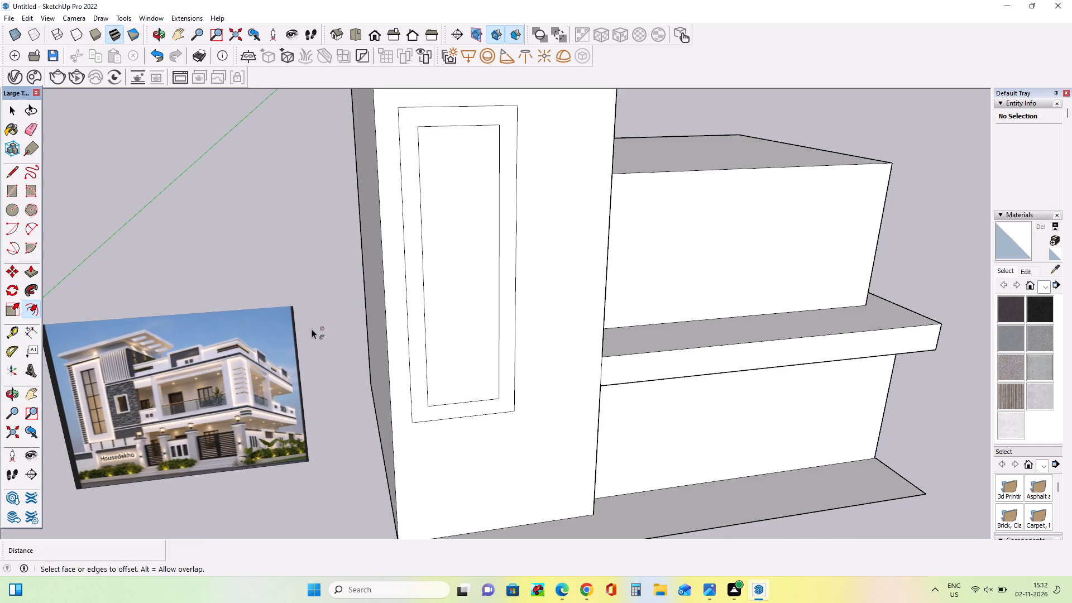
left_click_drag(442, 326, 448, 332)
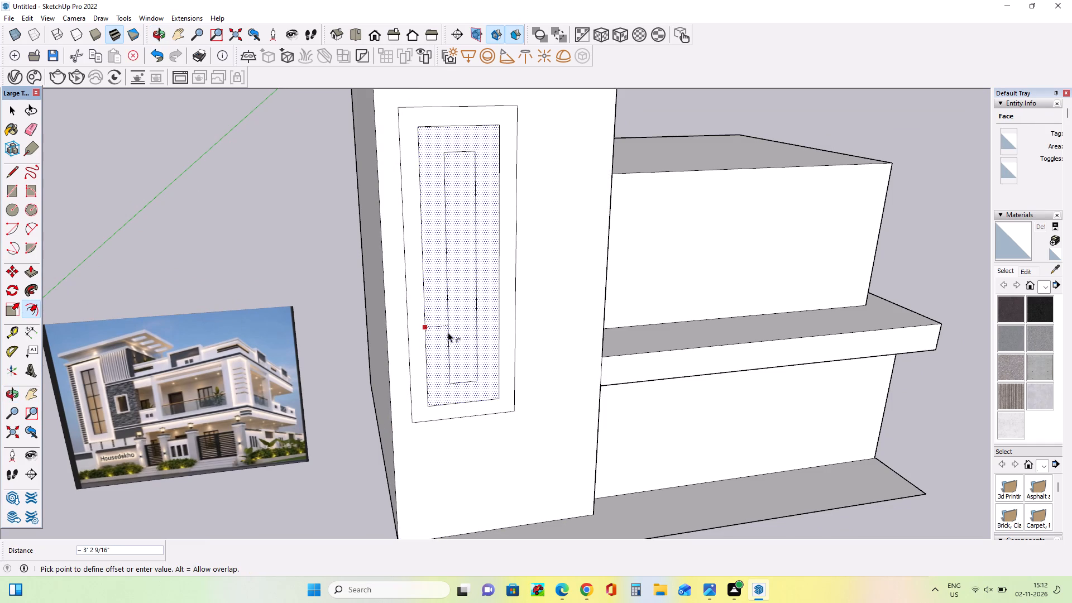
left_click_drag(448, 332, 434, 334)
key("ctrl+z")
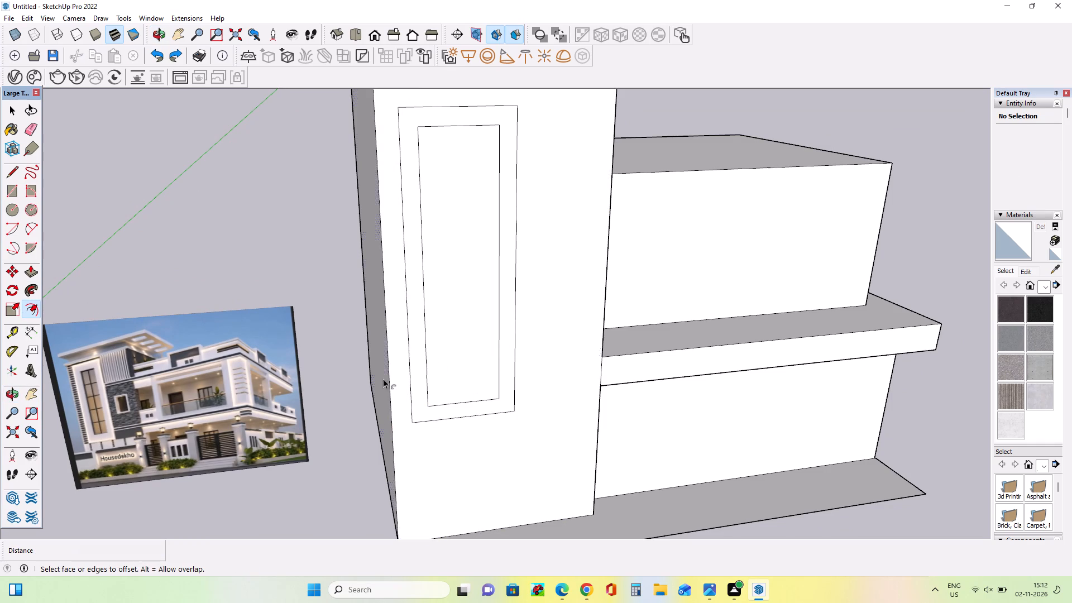
Offset the inner window rectangle slightly inward to outline a thin window frame.
left_click_drag(461, 331, 432, 343)
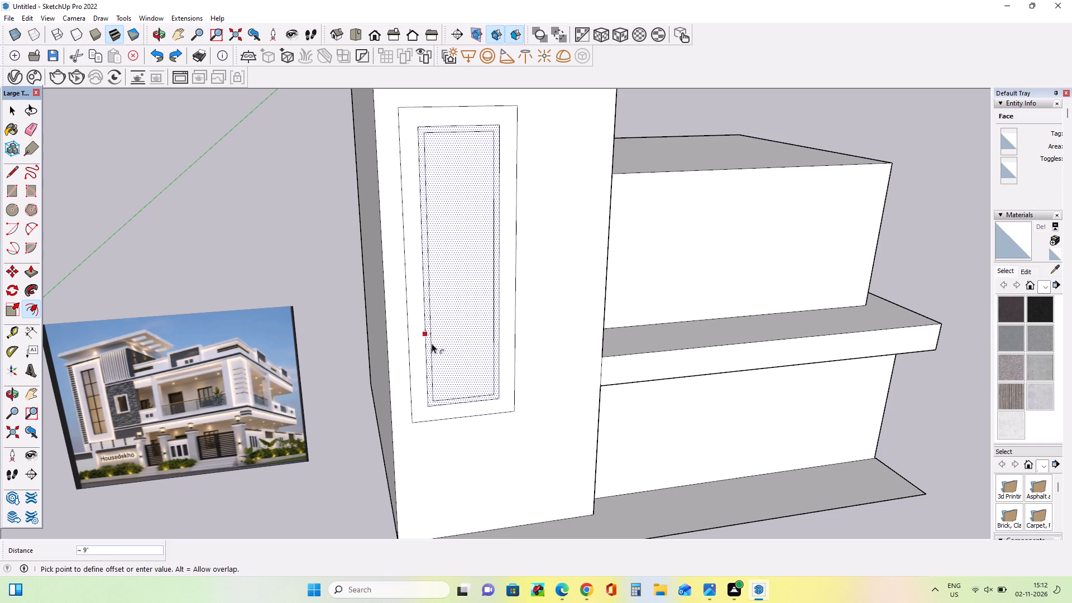
left_click_drag(432, 343, 428, 344)
Review the tower's window outlines from several angles, comparing their proportions with the window in the reference image.
middle_click_drag(440, 448, 436, 438)
scroll(436, 438, "down", 3)
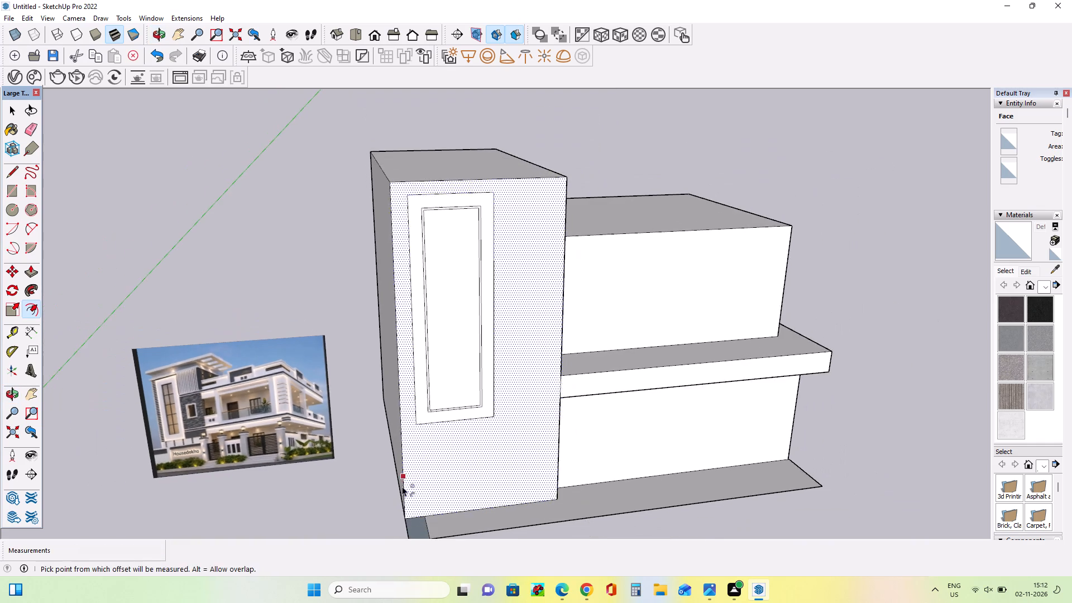
scroll(365, 486, "down", 2)
middle_click_drag(418, 484, 415, 428)
scroll(380, 446, "up", 4)
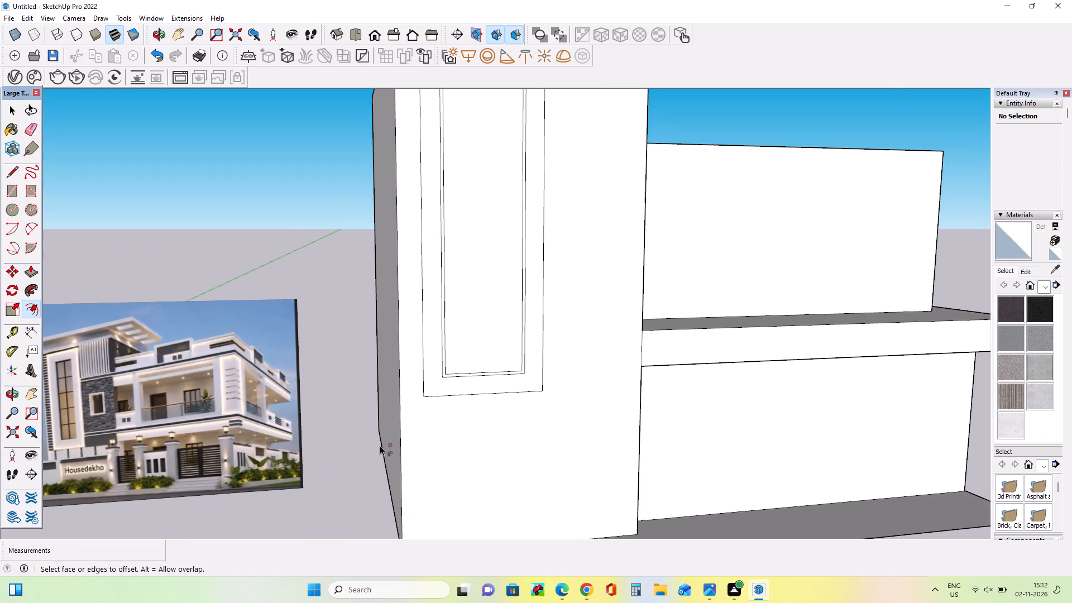
middle_click_drag(384, 450, 383, 464)
scroll(309, 452, "down", 4)
middle_click_drag(469, 434, 475, 452)
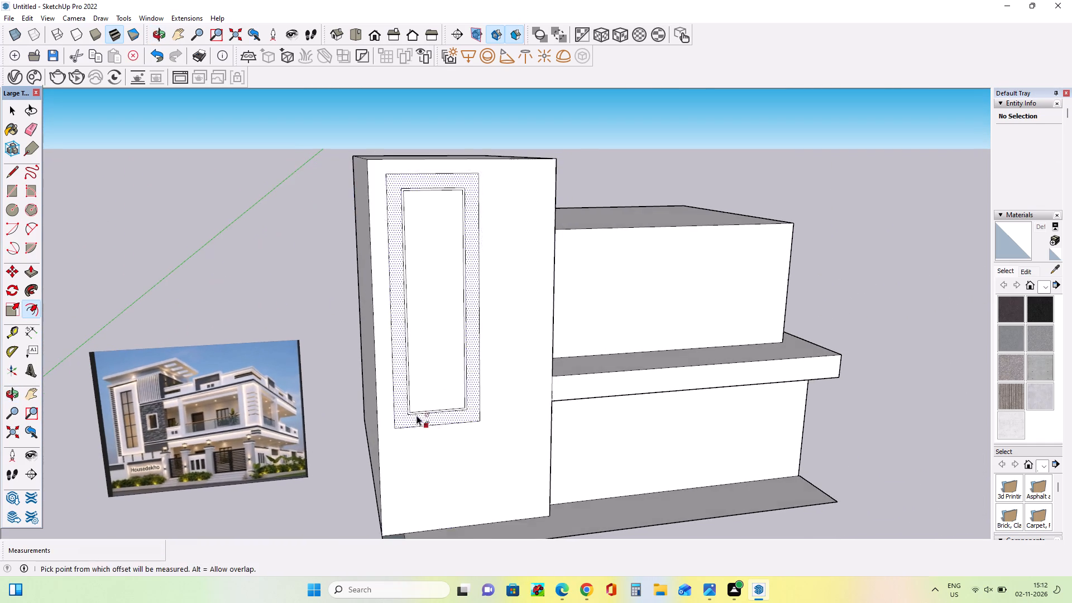
scroll(417, 415, "up", 2)
middle_click_drag(433, 423, 440, 437)
middle_click_drag(461, 461, 464, 468)
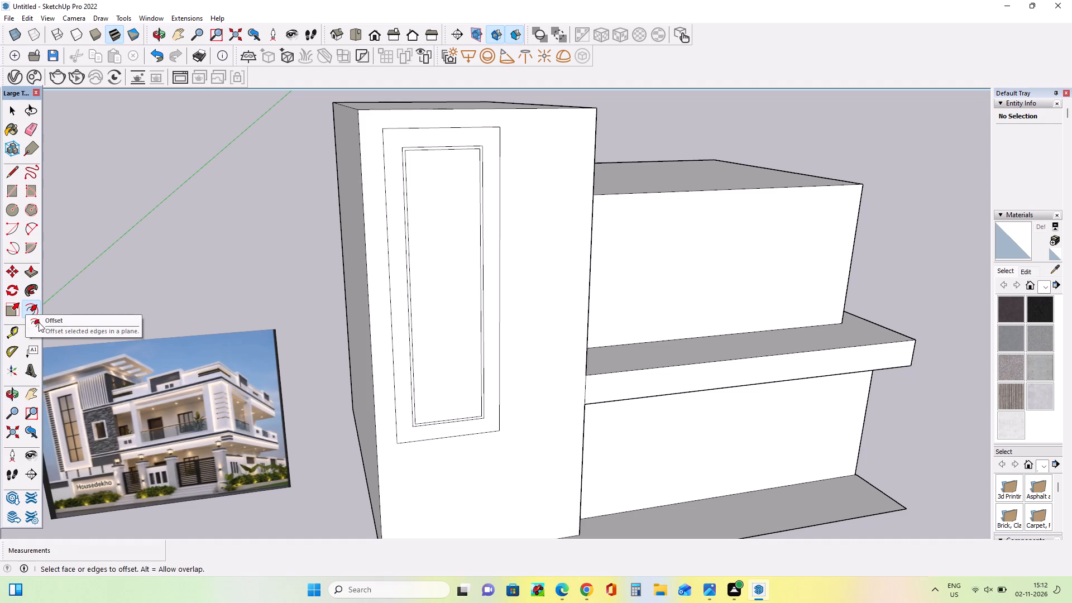
middle_click_drag(39, 324, 47, 305)
middle_click_drag(256, 297, 259, 277)
scroll(267, 279, "down", 5)
middle_click_drag(313, 361, 309, 351)
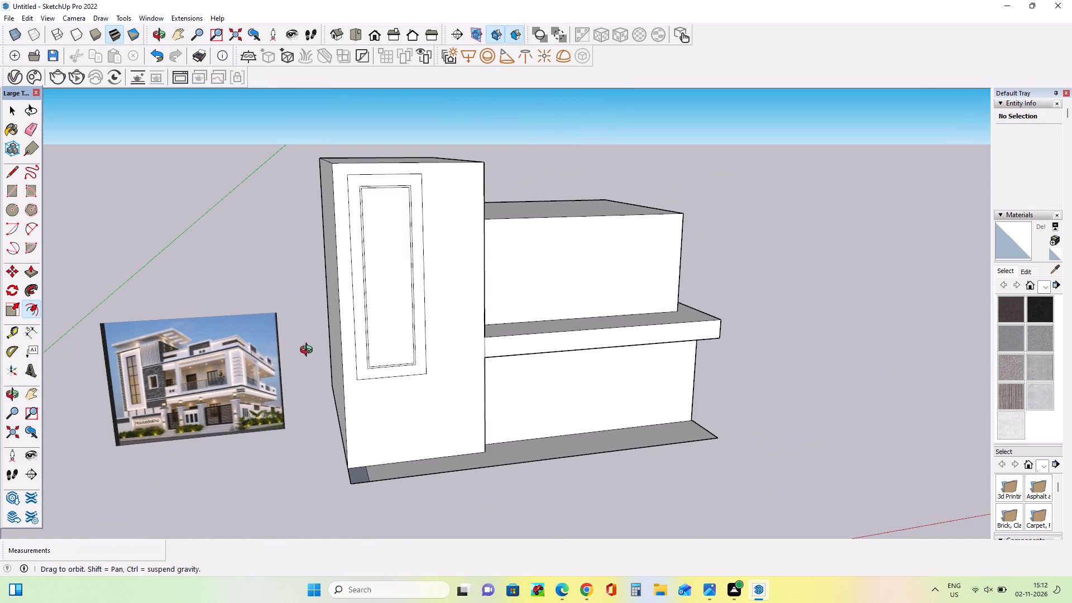
Push/Pull the wide surrounding frame face of the tower's window outward by about 1' 6 7/8".
middle_click_drag(309, 351, 309, 319)
scroll(260, 335, "up", 1)
middle_click_drag(335, 377, 333, 384)
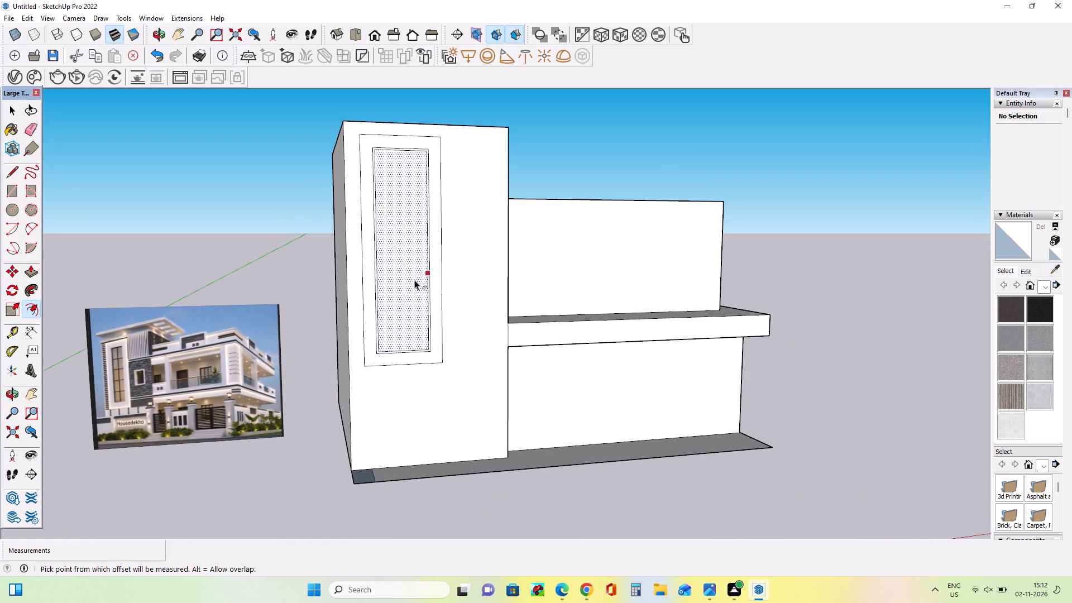
middle_click_drag(418, 301, 423, 322)
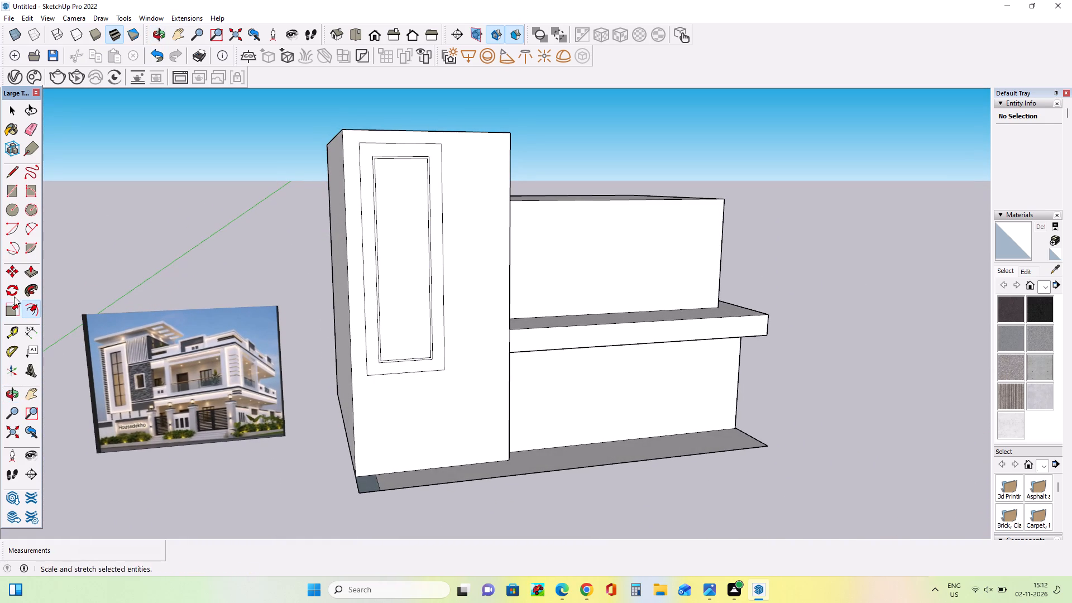
left_click(31, 276)
scroll(385, 362, "up", 7)
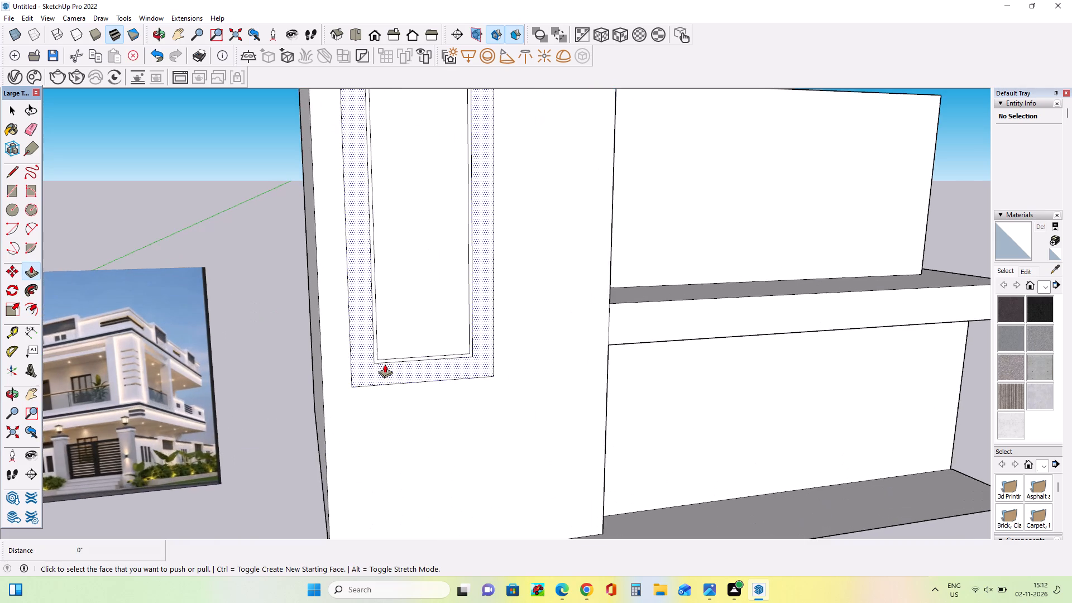
left_click(387, 367)
scroll(546, 376, "down", 3)
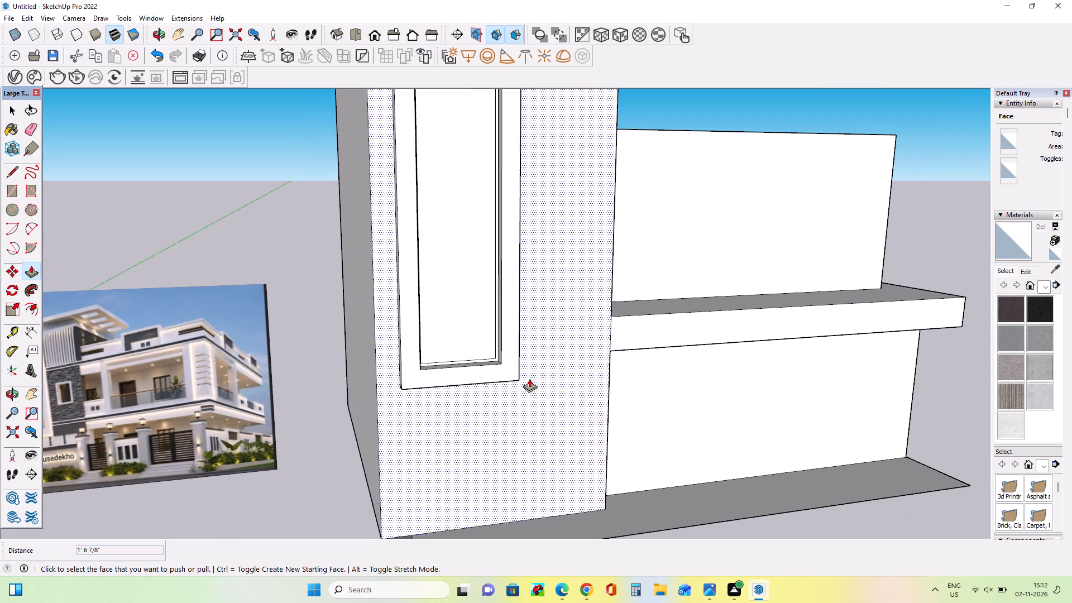
Compare the raised window frame on the tower with the tall window in the reference image from several angles.
scroll(305, 376, "down", 8)
scroll(180, 406, "up", 13)
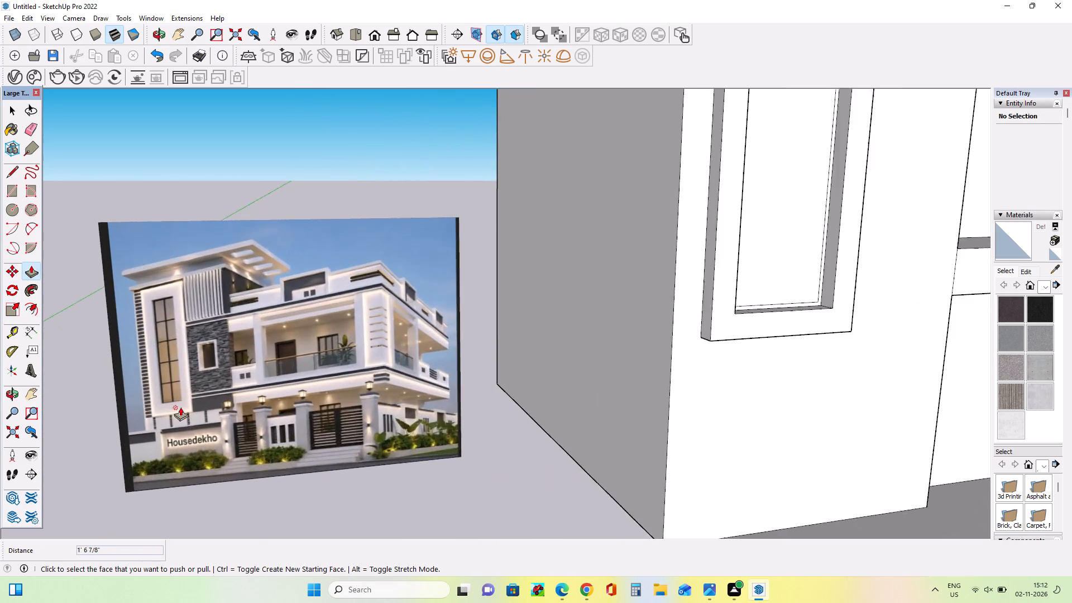
scroll(180, 407, "up", 4)
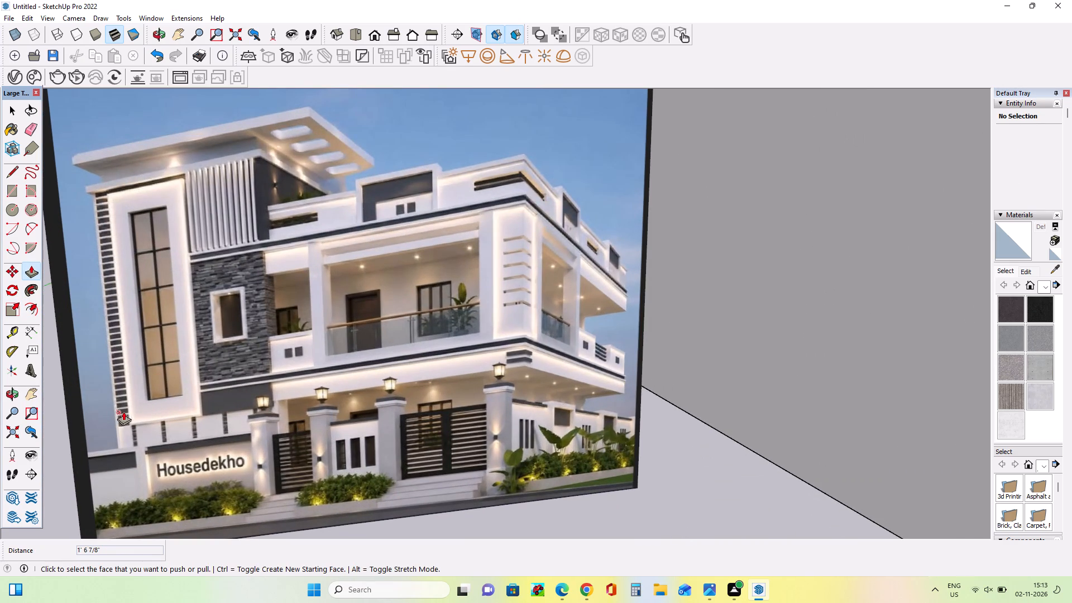
scroll(118, 412, "down", 16)
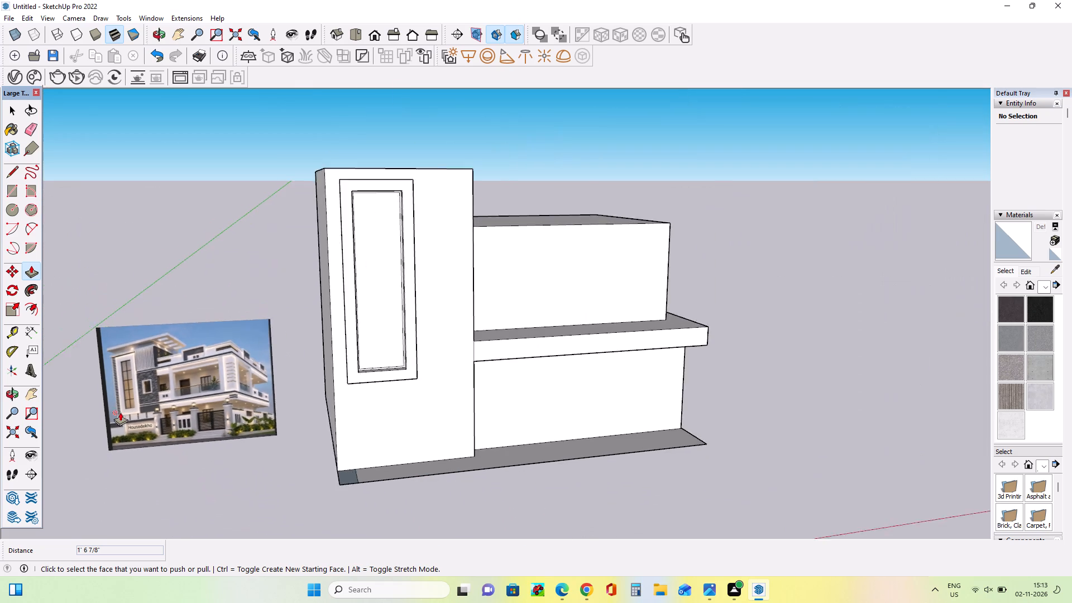
scroll(120, 412, "down", 1)
middle_click_drag(446, 409, 446, 441)
scroll(289, 357, "up", 5)
middle_click_drag(353, 385, 367, 399)
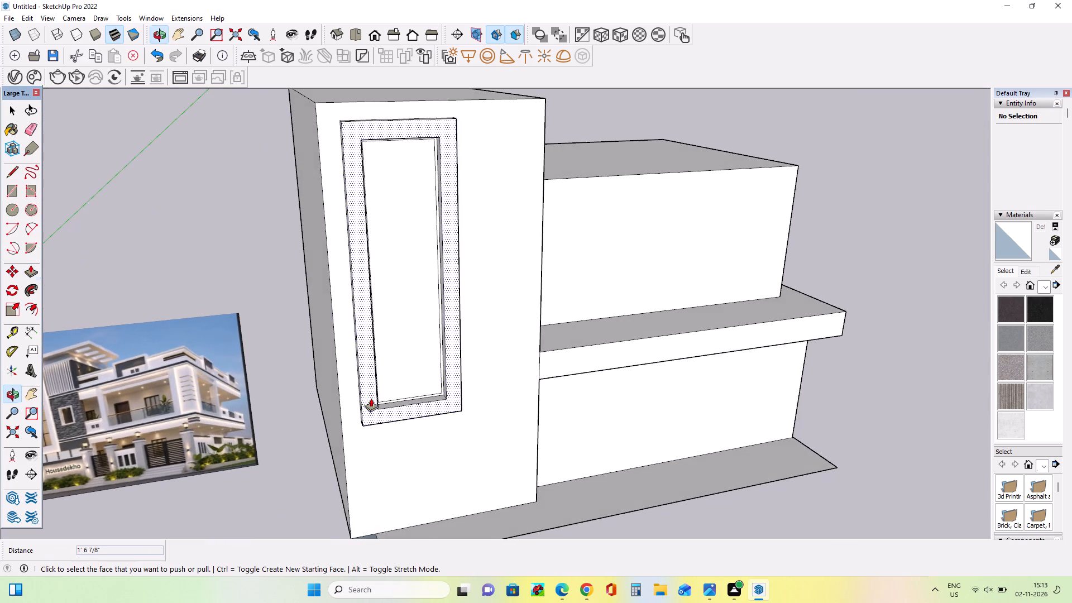
scroll(413, 390, "up", 2)
scroll(415, 390, "down", 8)
middle_click_drag(419, 401, 400, 337)
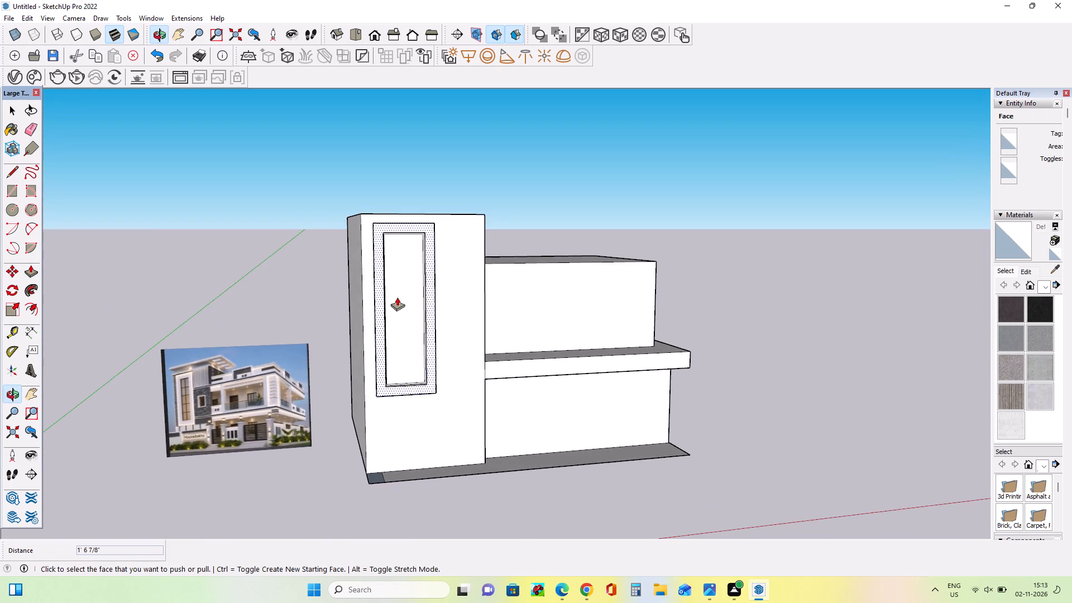
scroll(397, 297, "up", 2)
middle_click_drag(405, 320, 411, 340)
scroll(396, 333, "up", 3)
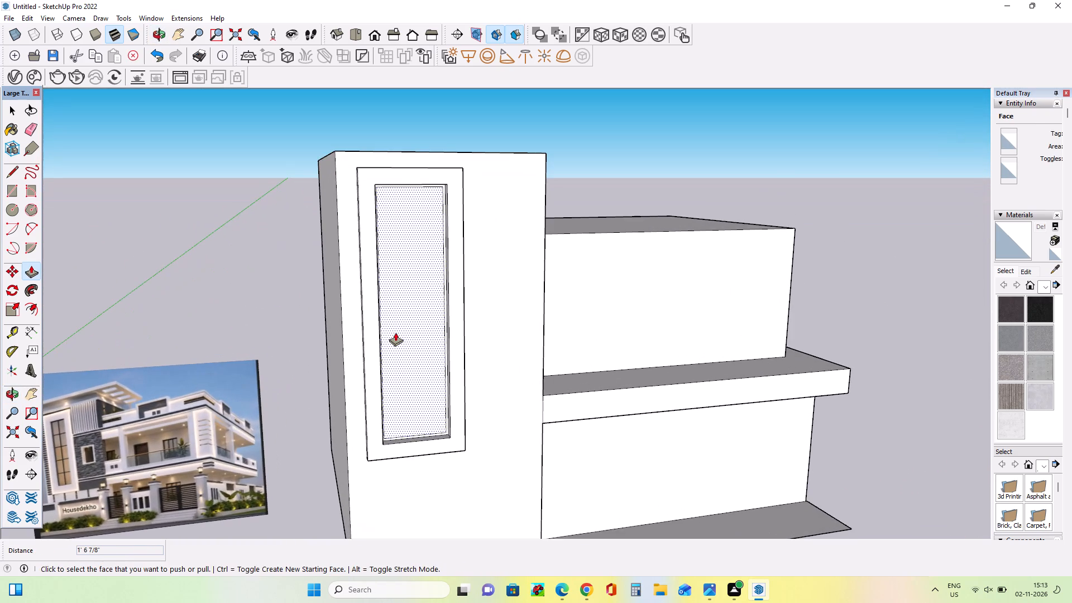
middle_click_drag(395, 332, 409, 350)
middle_click_drag(419, 343, 401, 308)
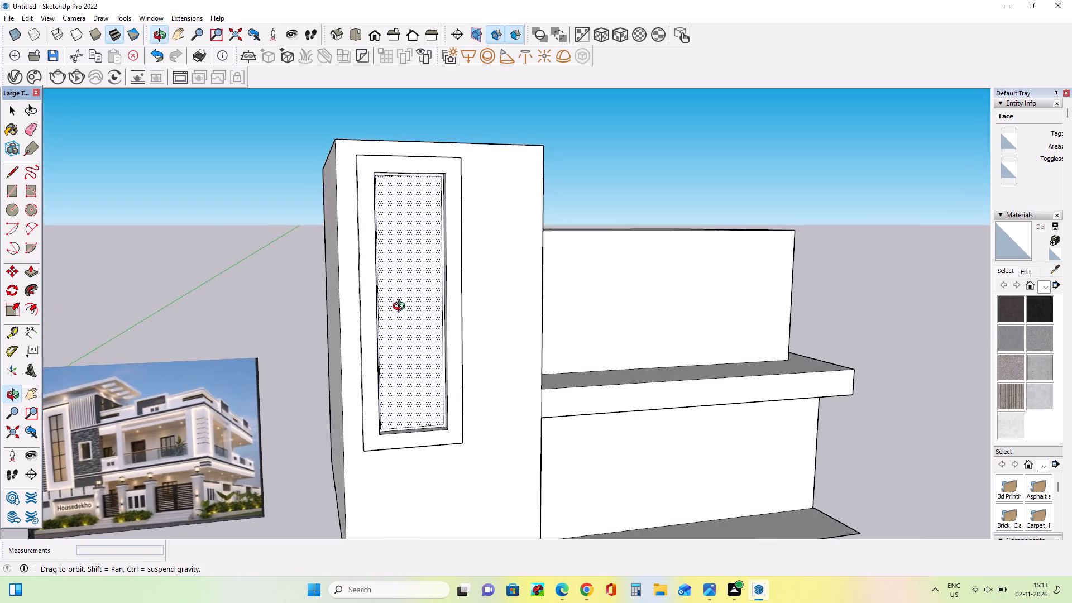
middle_click_drag(401, 308, 326, 342)
middle_click_drag(446, 328, 453, 305)
middle_click(452, 313)
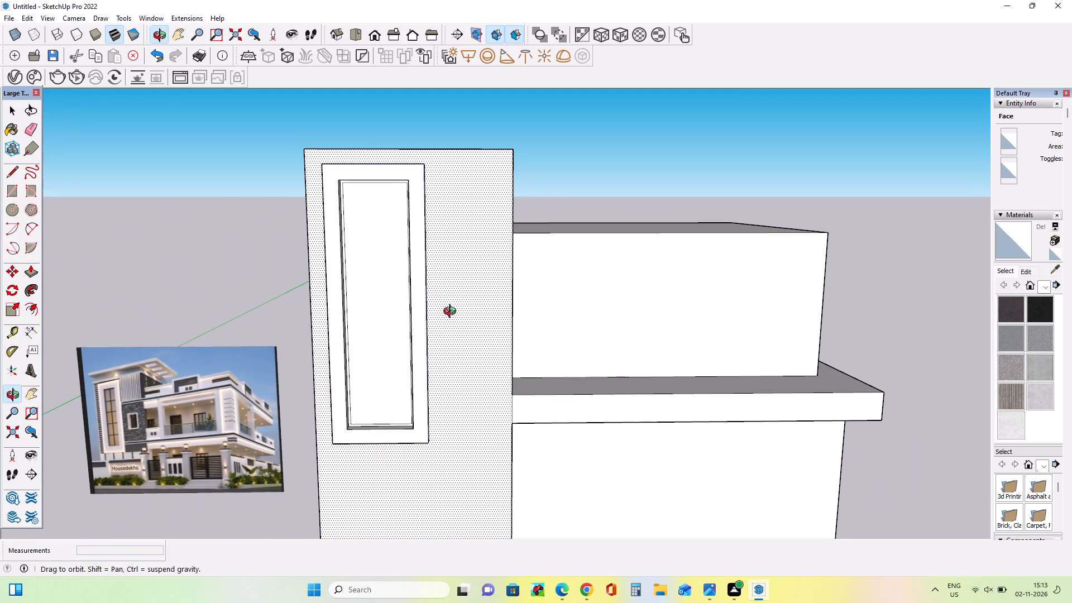
scroll(420, 317, "up", 1)
middle_click_drag(447, 333, 467, 298)
middle_click_drag(471, 348, 472, 342)
scroll(477, 343, "down", 3)
middle_click_drag(426, 404, 427, 376)
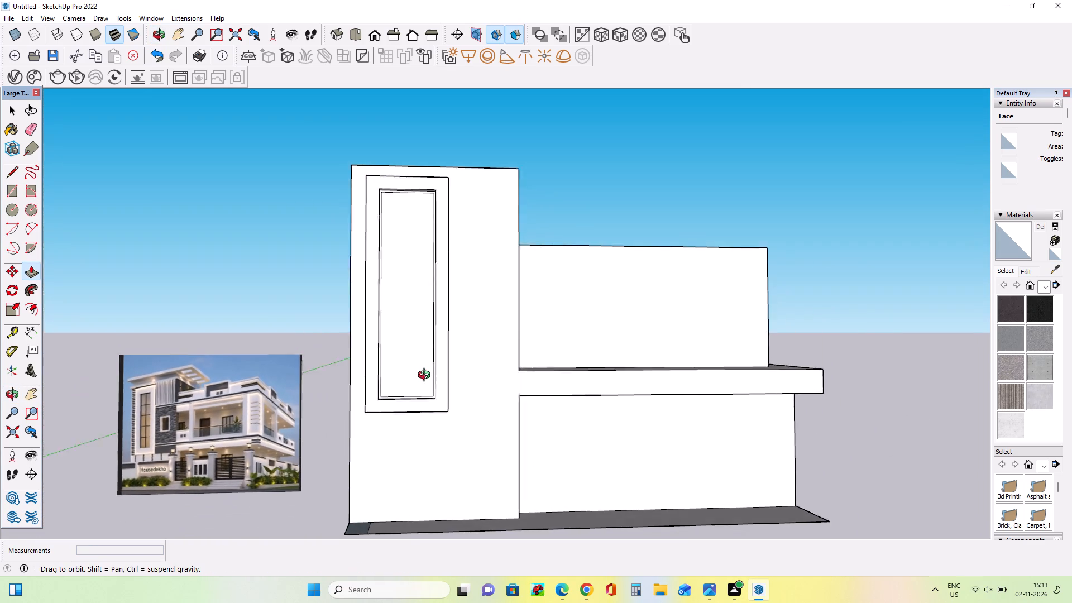
Push/Pull the bottom inner ledge of the window frame upward by about 8' 5 1/2" to shorten the opening.
middle_click_drag(427, 376, 333, 461)
scroll(384, 387, "up", 7)
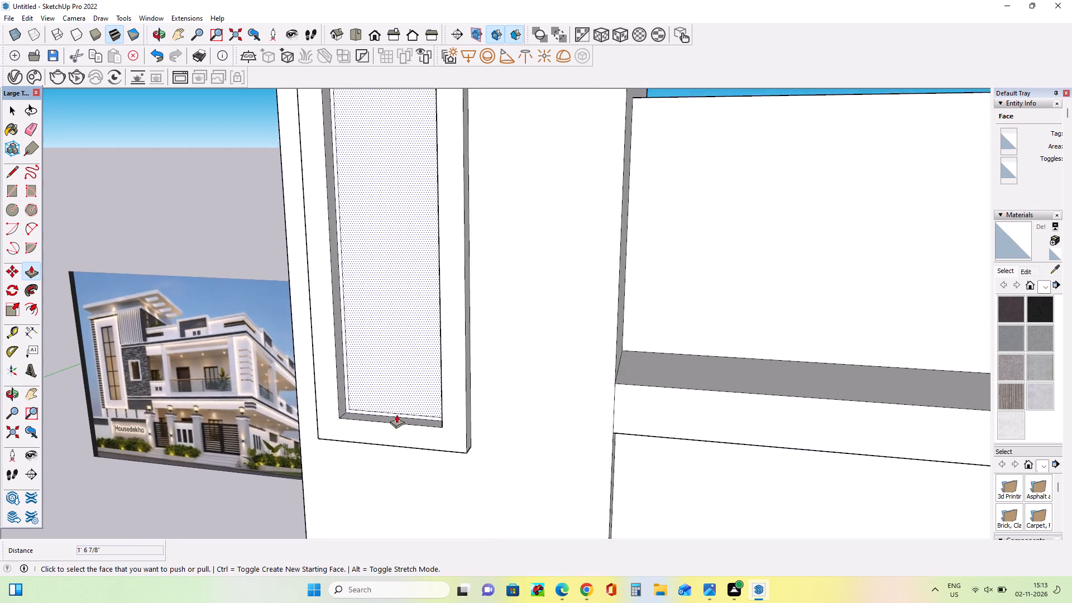
middle_click_drag(400, 420, 414, 477)
left_click_drag(411, 436, 403, 399)
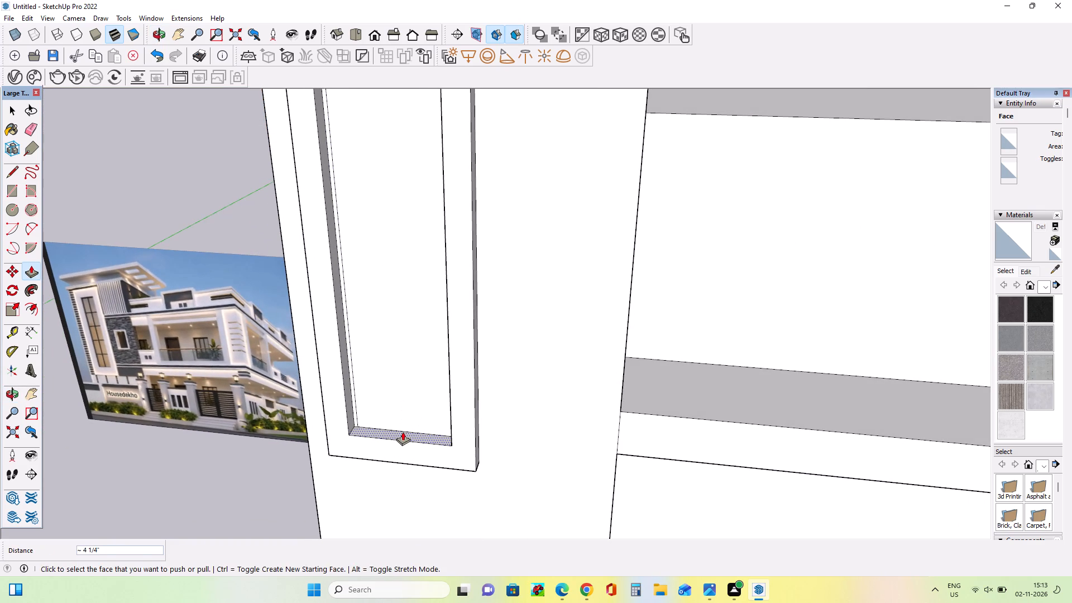
left_click_drag(403, 432, 401, 357)
Push/Pull the underside of the raised window frame upward by about 5' 5 1/8".
middle_click_drag(394, 439, 472, 324)
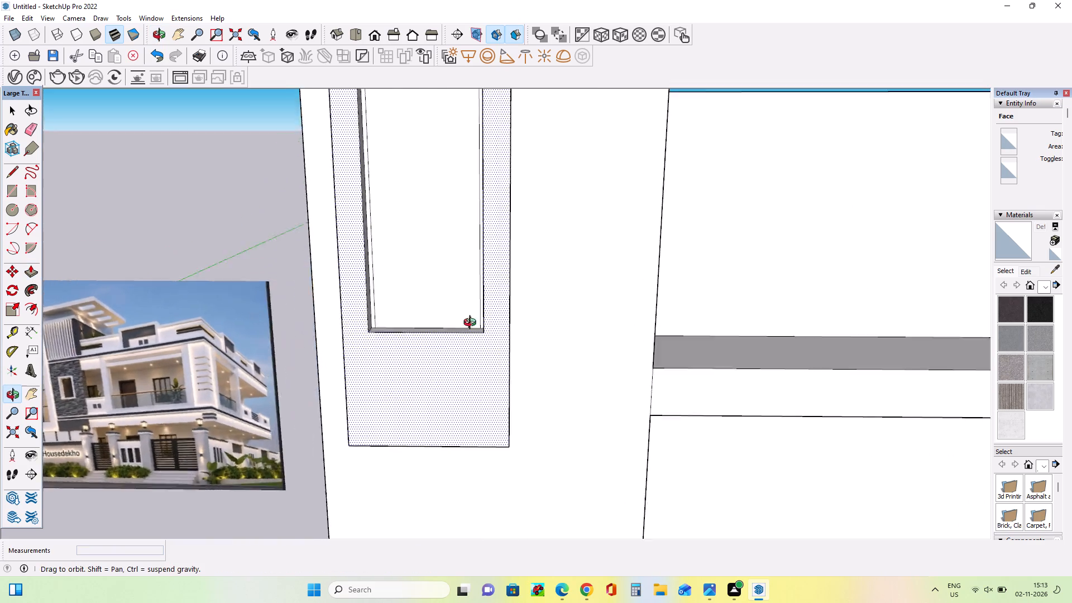
middle_click_drag(472, 324, 528, 130)
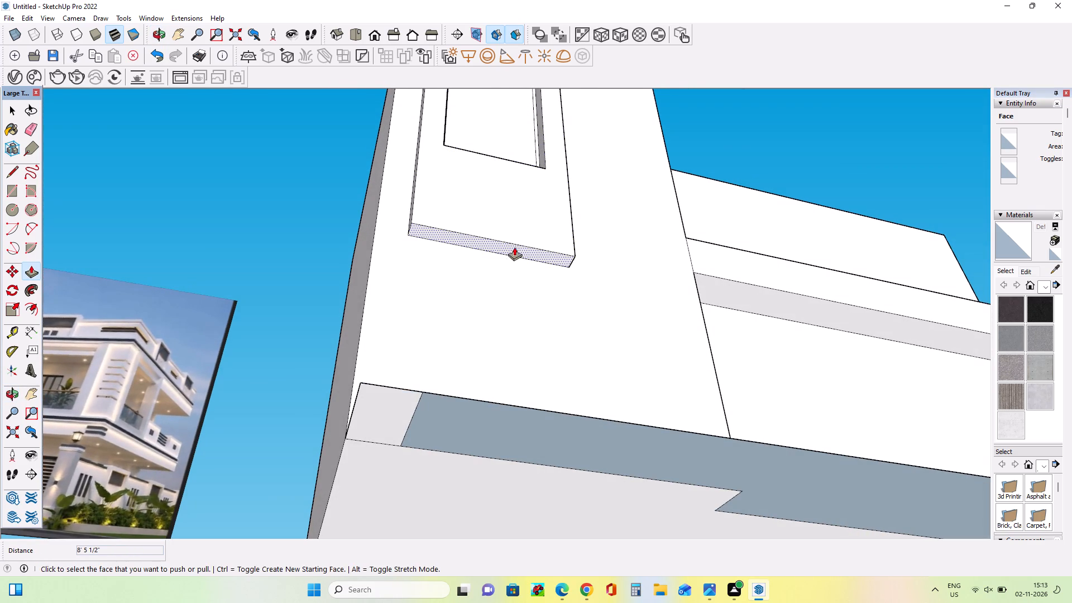
left_click_drag(514, 247, 515, 204)
Push/Pull the window frame's underside down about 2' 9 5/16", aligning it with the lower edge of the projecting slab.
middle_click_drag(457, 278, 342, 554)
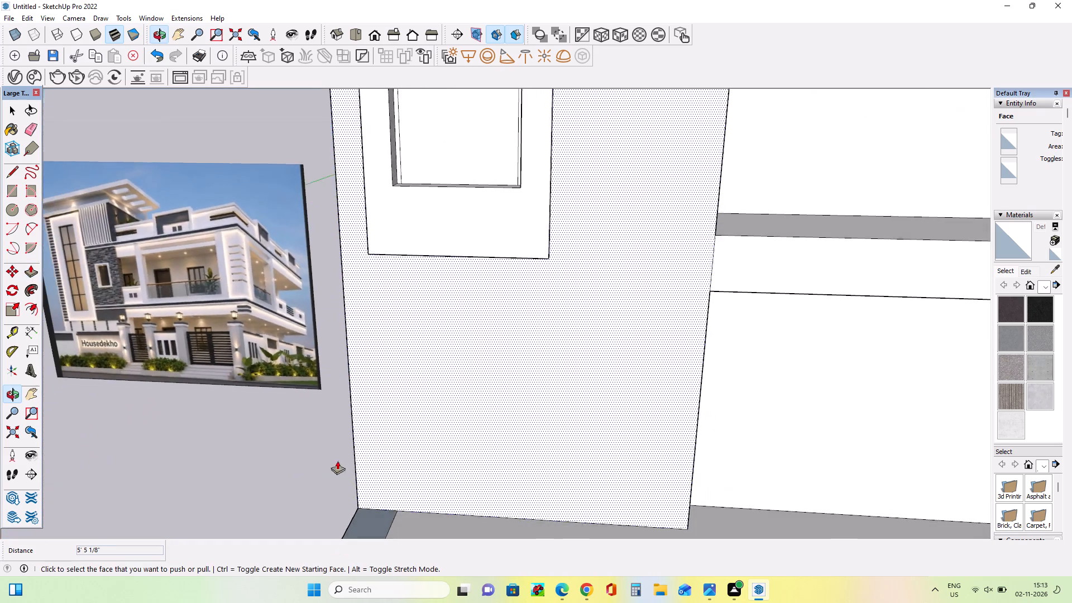
scroll(345, 394, "down", 5)
middle_click_drag(471, 361, 516, 350)
middle_click_drag(463, 337, 497, 216)
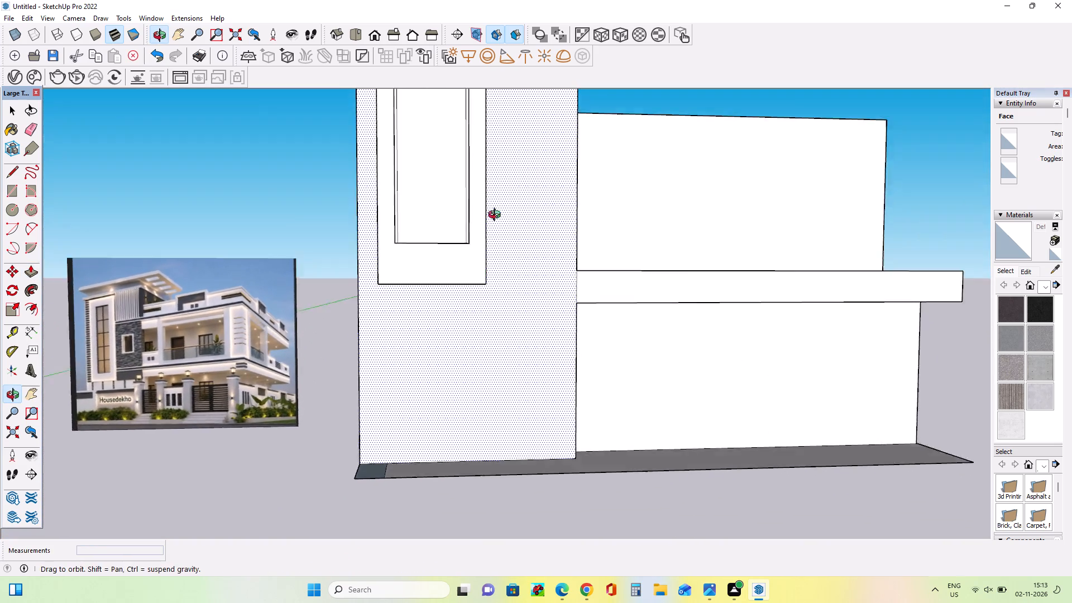
middle_click_drag(497, 216, 511, 167)
left_click_drag(475, 240, 480, 240)
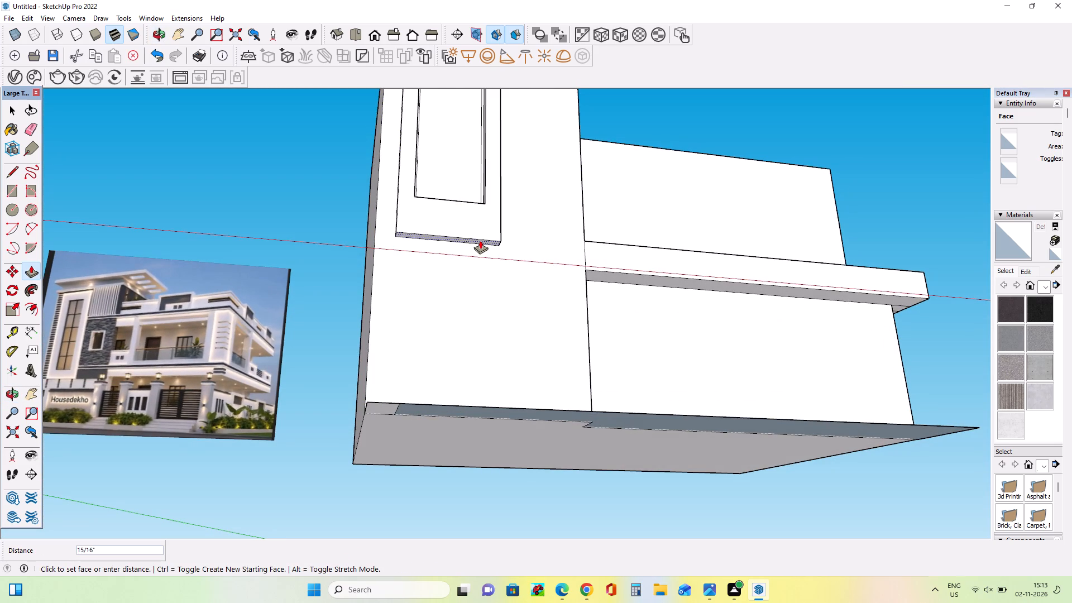
left_click_drag(480, 240, 600, 270)
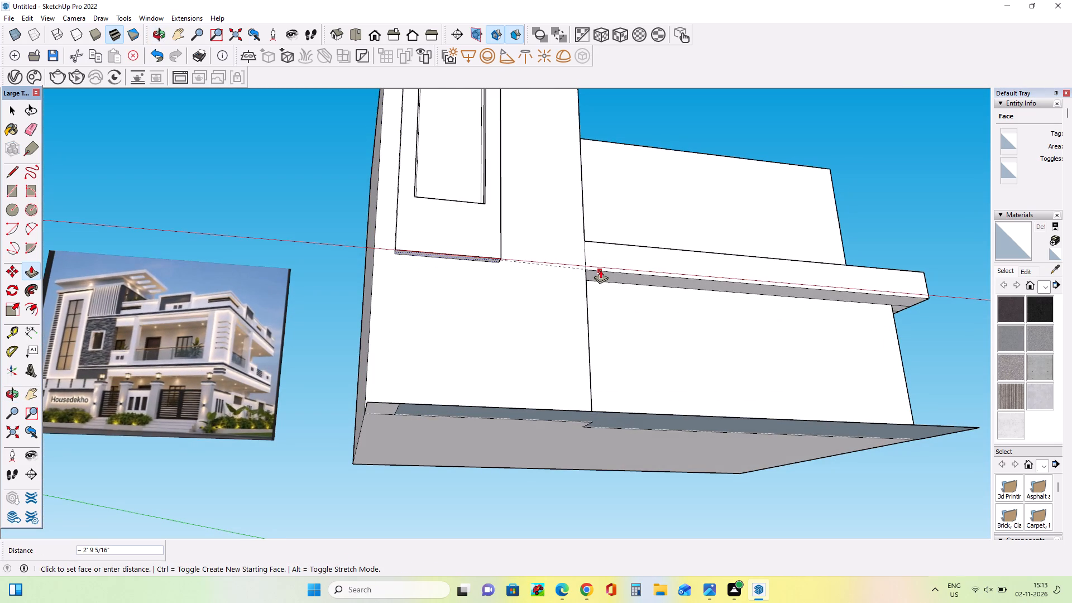
left_click_drag(600, 270, 600, 270)
Push/Pull the bottom inner ledge of the window frame downward by about 4' 10 3/4".
middle_click_drag(454, 295, 418, 486)
middle_click_drag(454, 370, 406, 363)
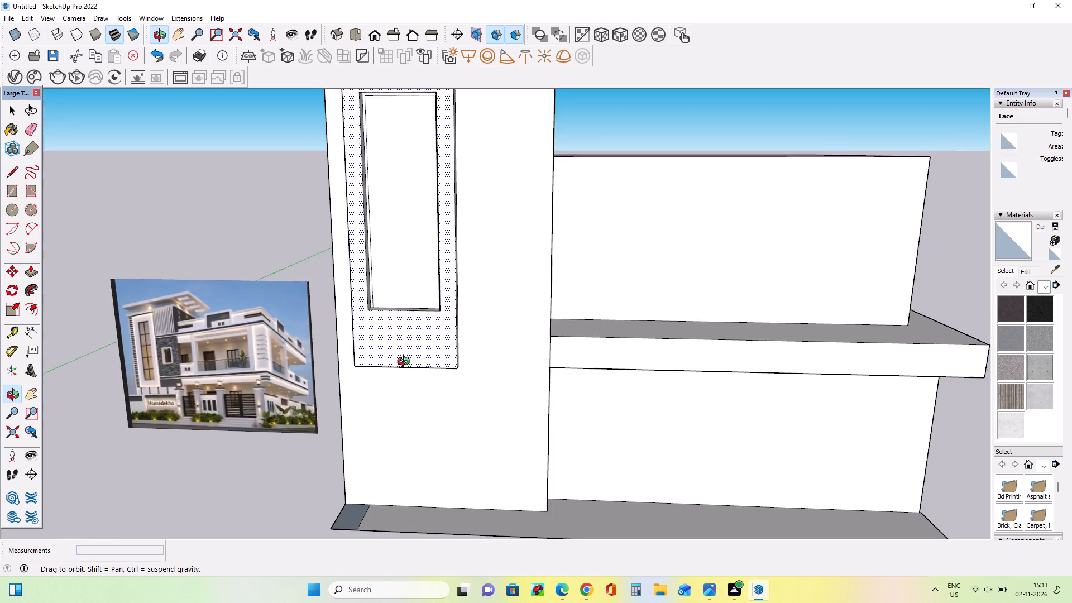
middle_click_drag(406, 363, 369, 459)
scroll(379, 356, "up", 4)
left_click_drag(393, 340, 397, 371)
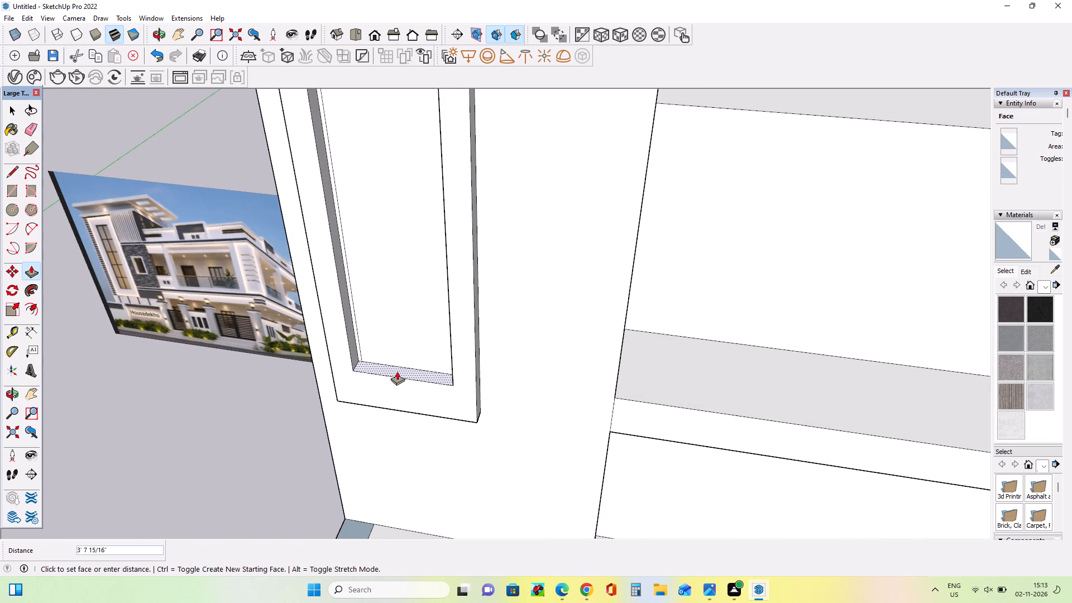
left_click_drag(397, 371, 398, 377)
Draw a horizontal line between the two inner frame lines, slightly above the bottom of the window recess.
middle_click_drag(334, 420, 391, 288)
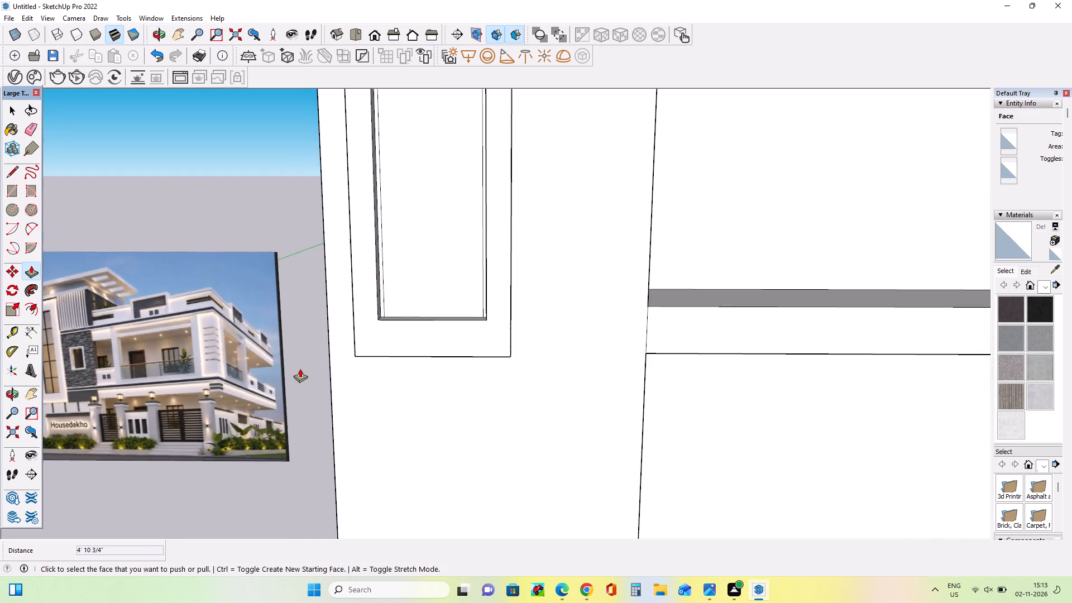
scroll(300, 368, "down", 8)
middle_click_drag(413, 374, 431, 405)
scroll(351, 384, "up", 7)
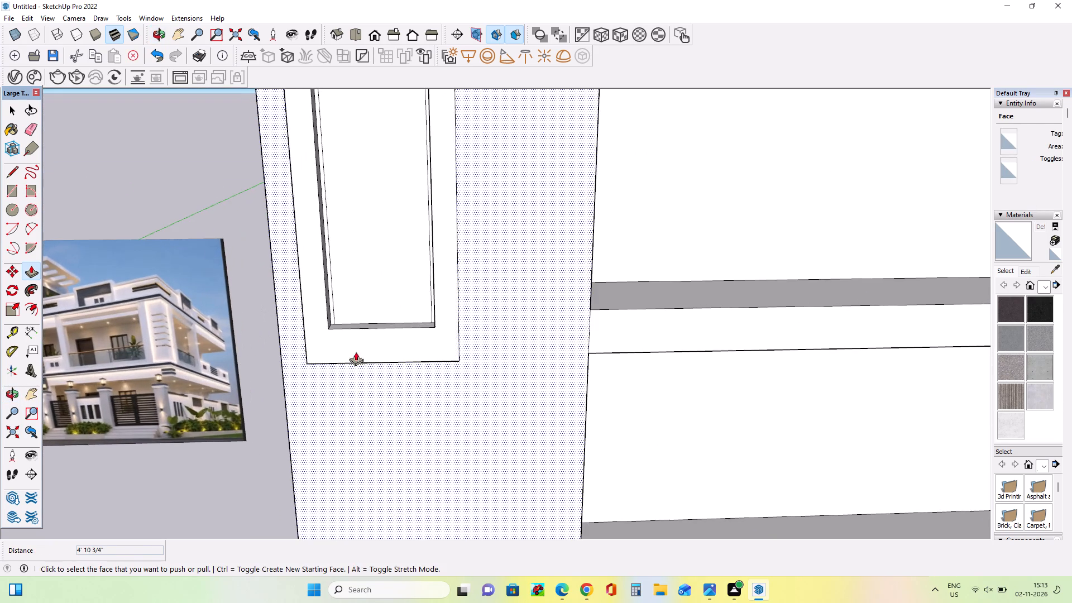
left_click(12, 166)
scroll(353, 319, "up", 3)
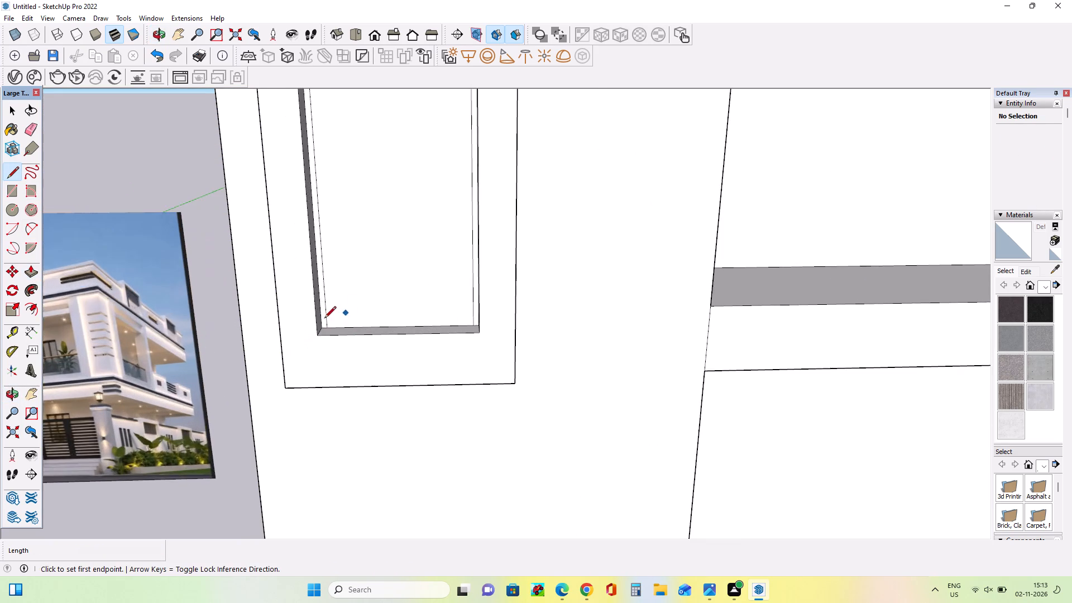
scroll(324, 319, "up", 4)
left_click(328, 318)
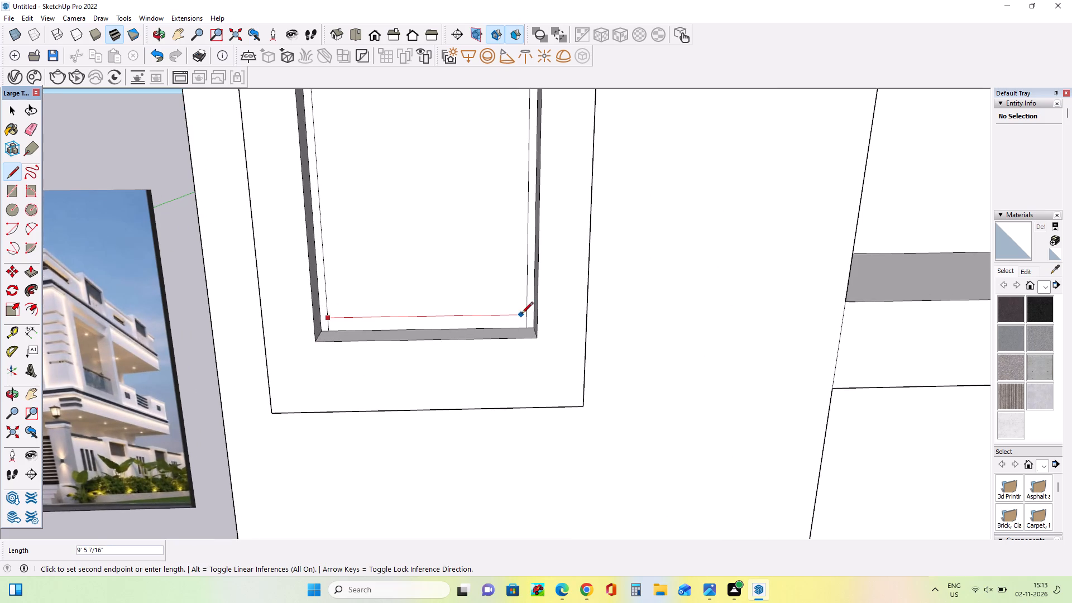
left_click(529, 314)
Erase the two short vertical line segments below the new horizontal line at the window's bottom corners.
scroll(303, 386, "down", 6)
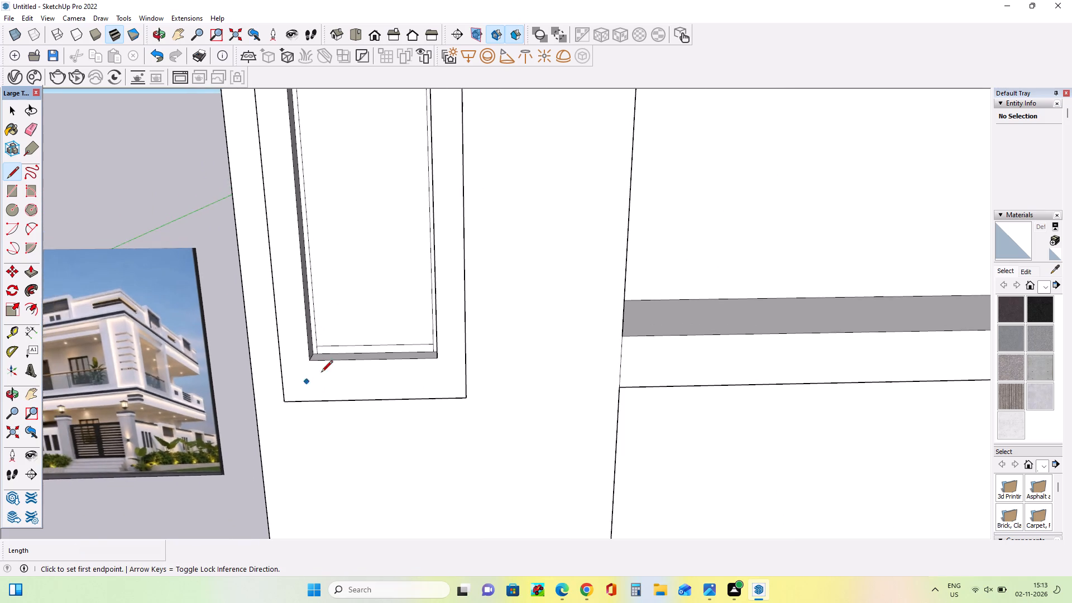
middle_click_drag(323, 367, 398, 251)
scroll(317, 312, "up", 4)
middle_click_drag(434, 419, 358, 487)
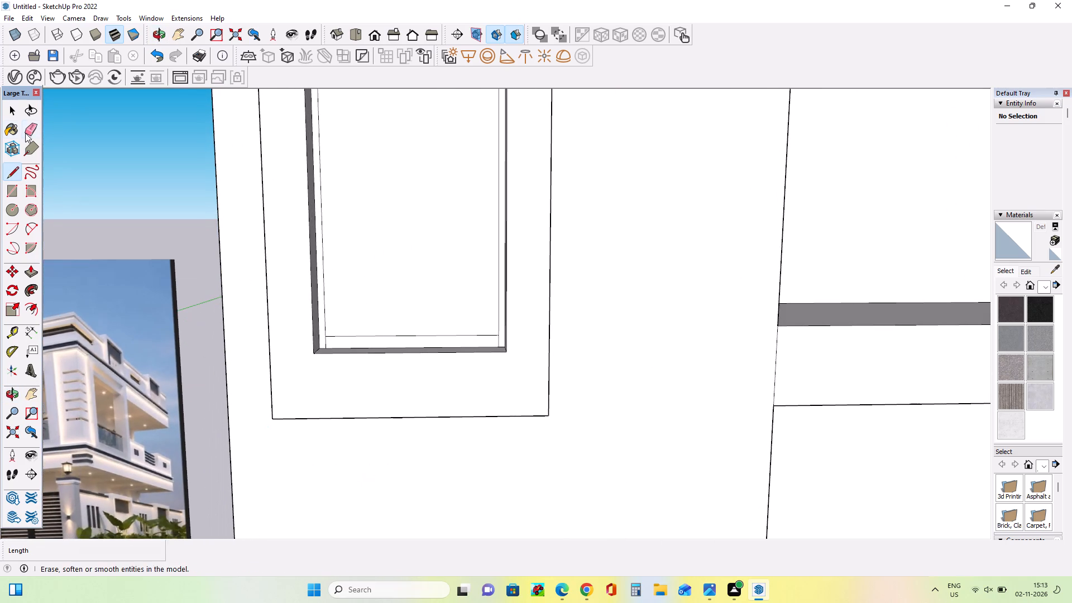
left_click(26, 133)
scroll(348, 360, "up", 7)
left_click_drag(302, 328, 312, 329)
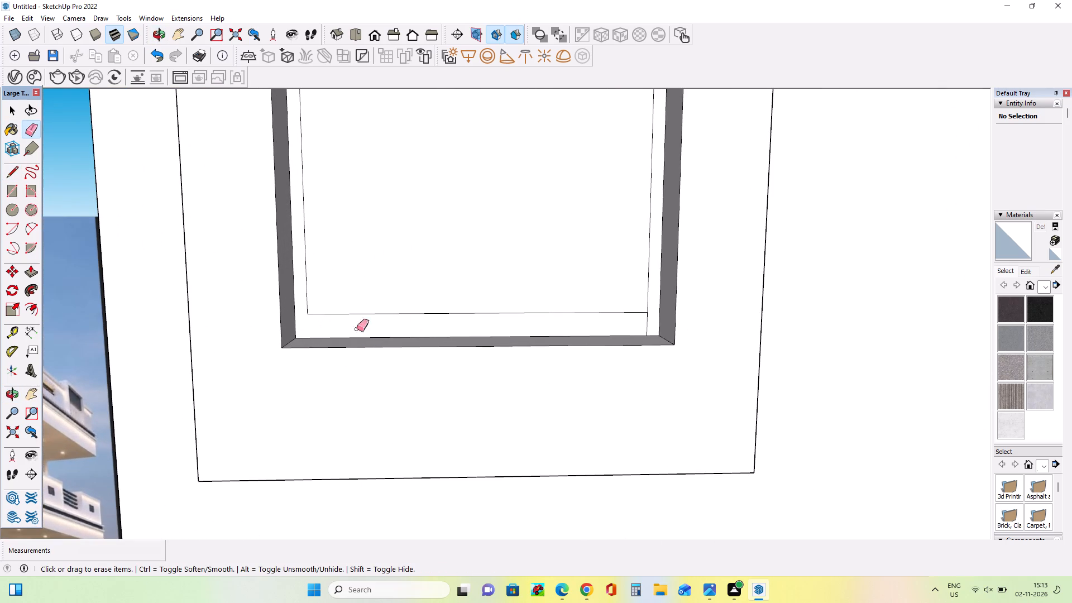
left_click_drag(640, 326, 649, 326)
Review the tower's shortened window and its frame outlines against the reference image from near and far.
scroll(374, 403, "down", 8)
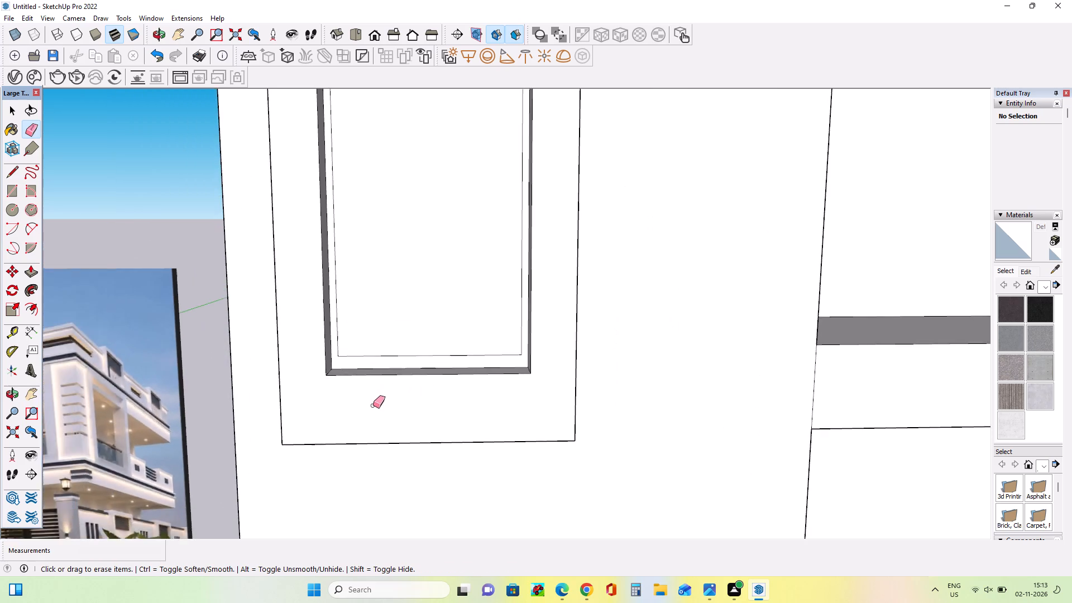
scroll(373, 405, "down", 11)
middle_click_drag(389, 390, 404, 356)
scroll(370, 370, "up", 4)
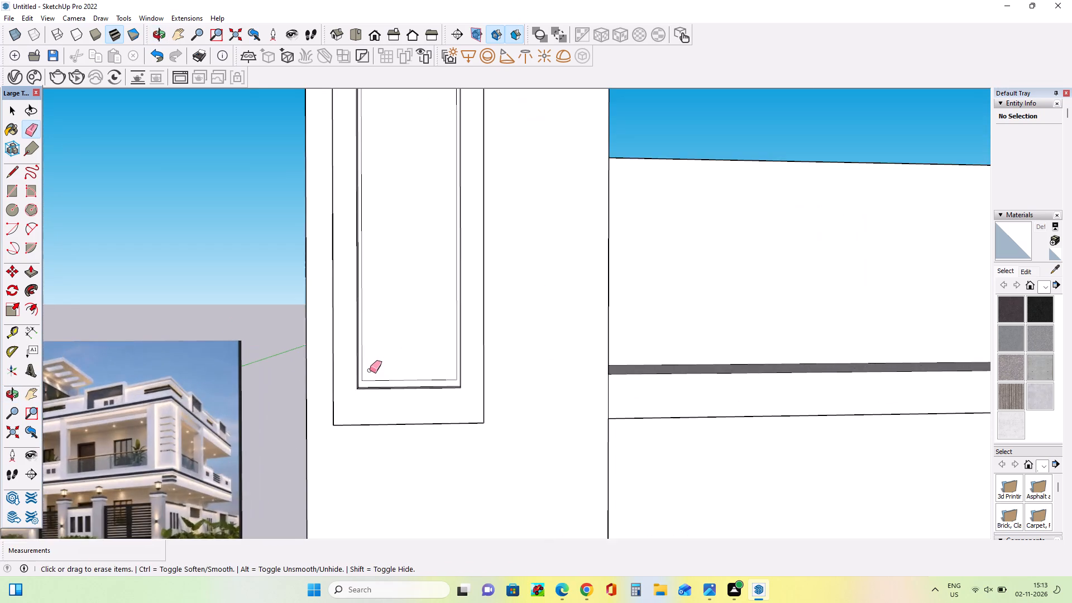
scroll(370, 370, "up", 6)
scroll(361, 420, "down", 14)
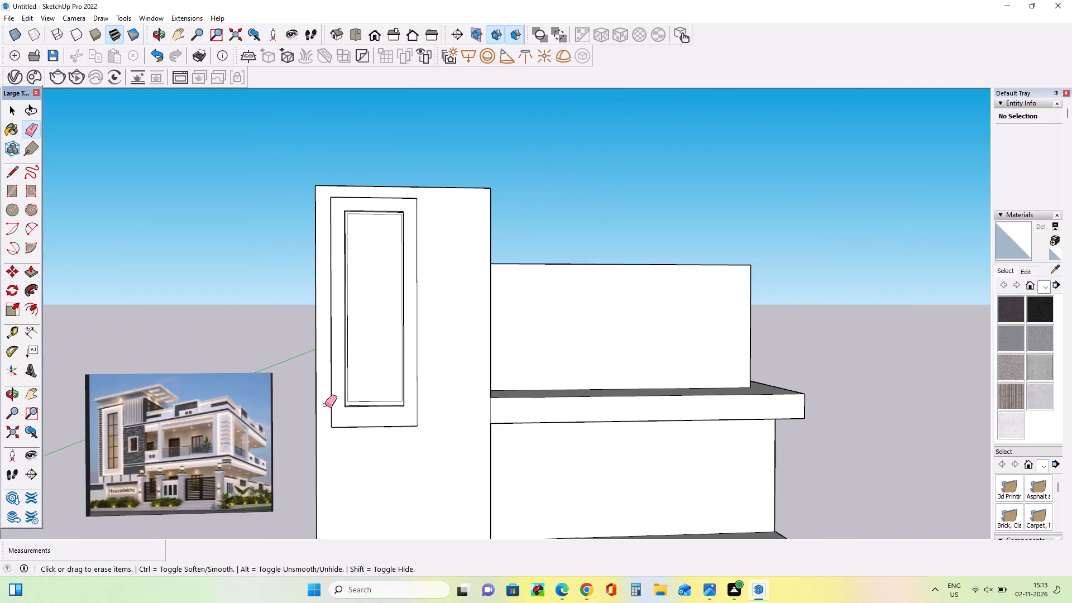
middle_click_drag(381, 366, 385, 398)
scroll(386, 398, "down", 1)
left_click(30, 394)
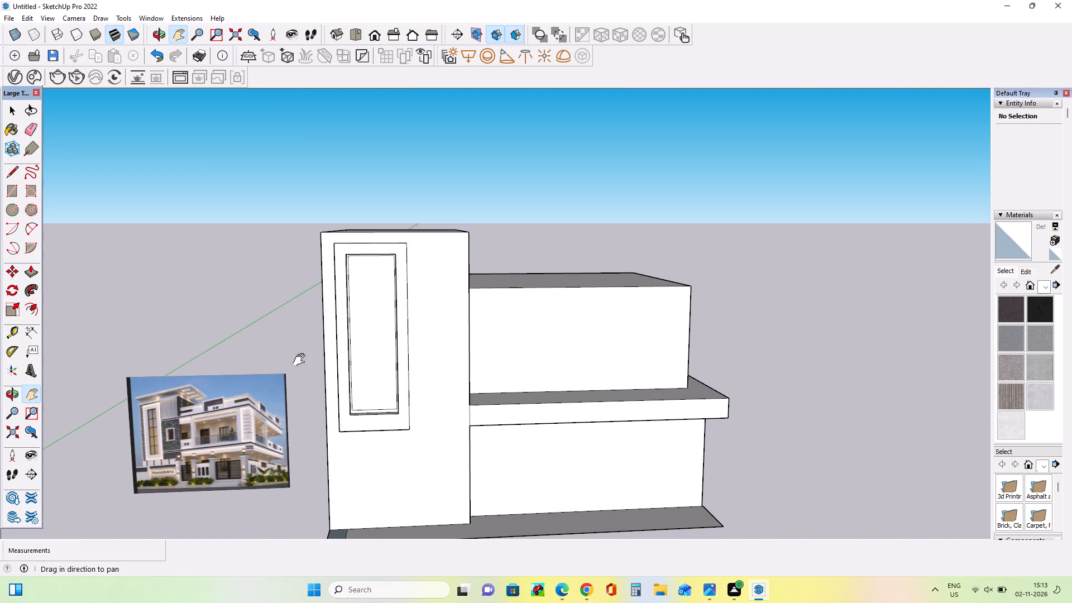
left_click_drag(326, 344, 311, 297)
scroll(387, 362, "up", 4)
middle_click_drag(388, 369, 390, 379)
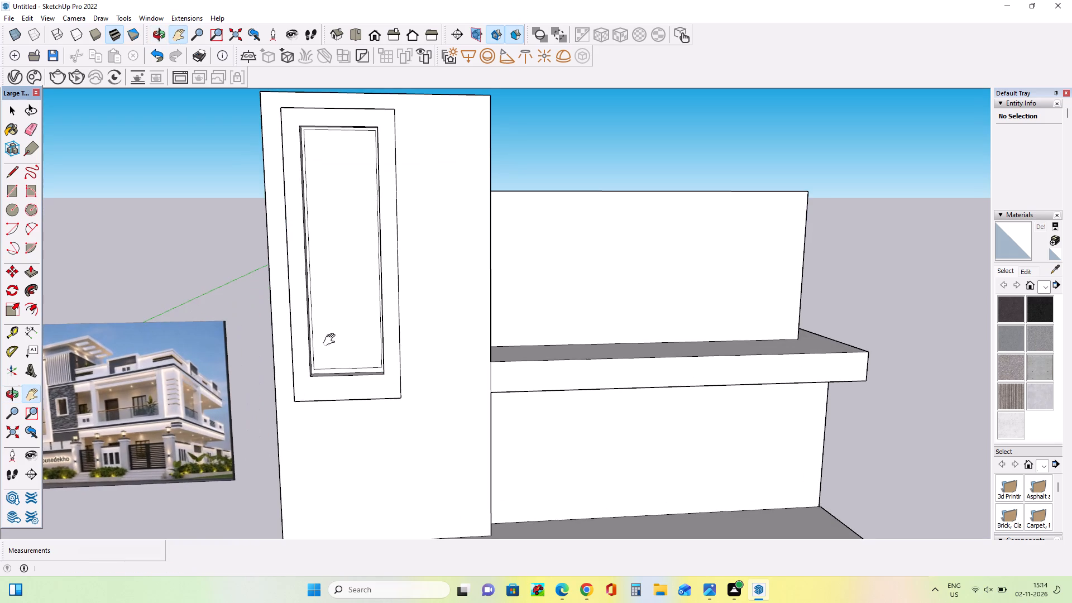
Examine the tower's tall window and its frame outlines against the reference image from near and far.
left_click_drag(332, 346, 332, 327)
scroll(332, 327, "down", 3)
middle_click_drag(353, 352, 361, 372)
scroll(358, 376, "down", 1)
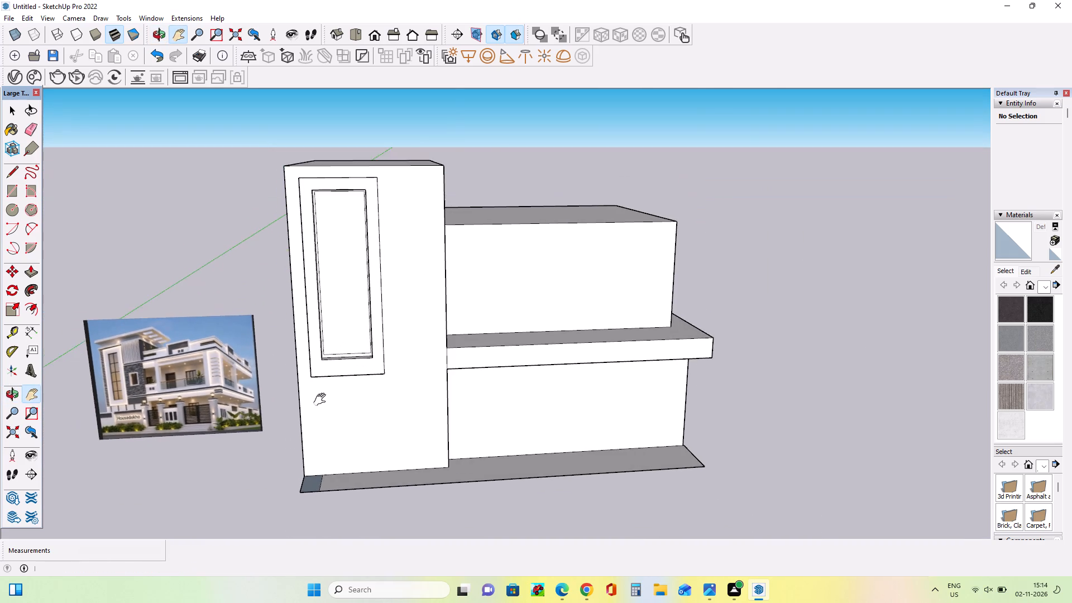
scroll(322, 400, "up", 2)
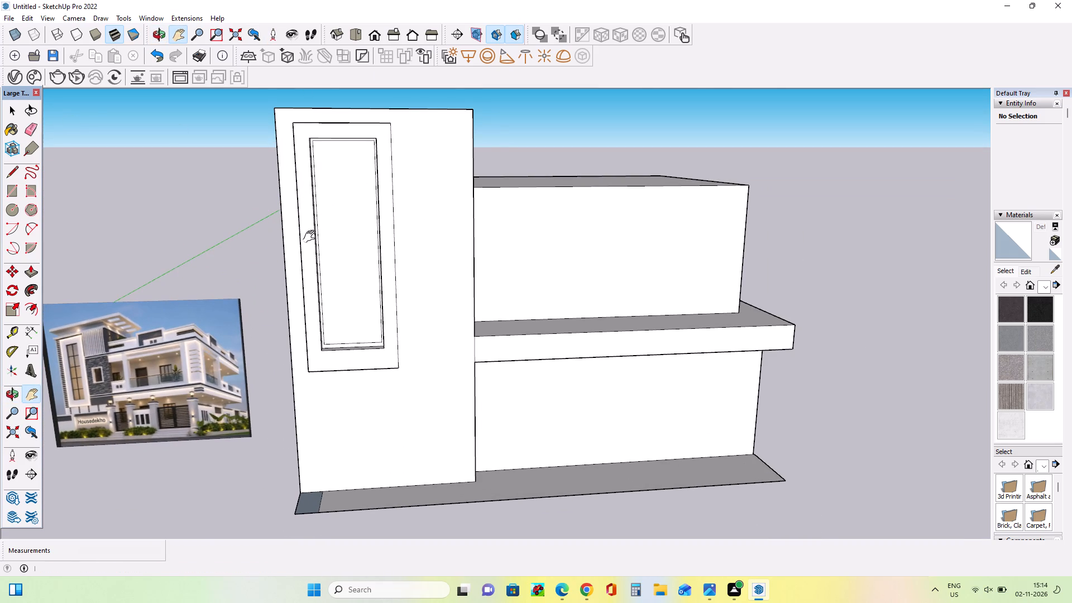
middle_click_drag(446, 346, 453, 365)
scroll(354, 379, "up", 3)
middle_click_drag(356, 377, 375, 353)
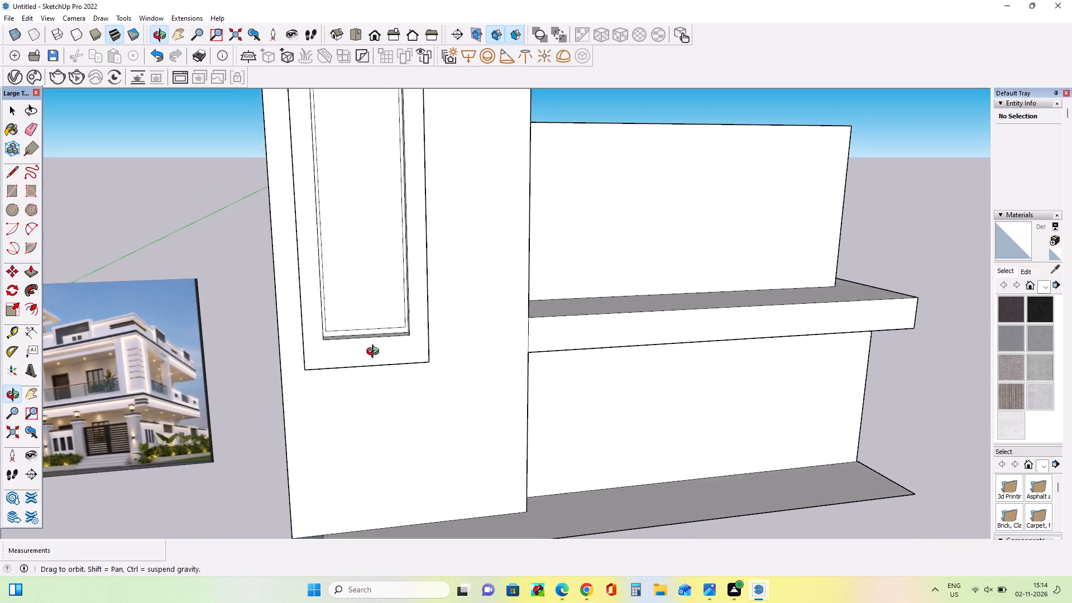
middle_click_drag(375, 353, 376, 355)
scroll(377, 356, "down", 4)
middle_click_drag(377, 353, 385, 294)
scroll(385, 294, "down", 1)
scroll(323, 309, "up", 2)
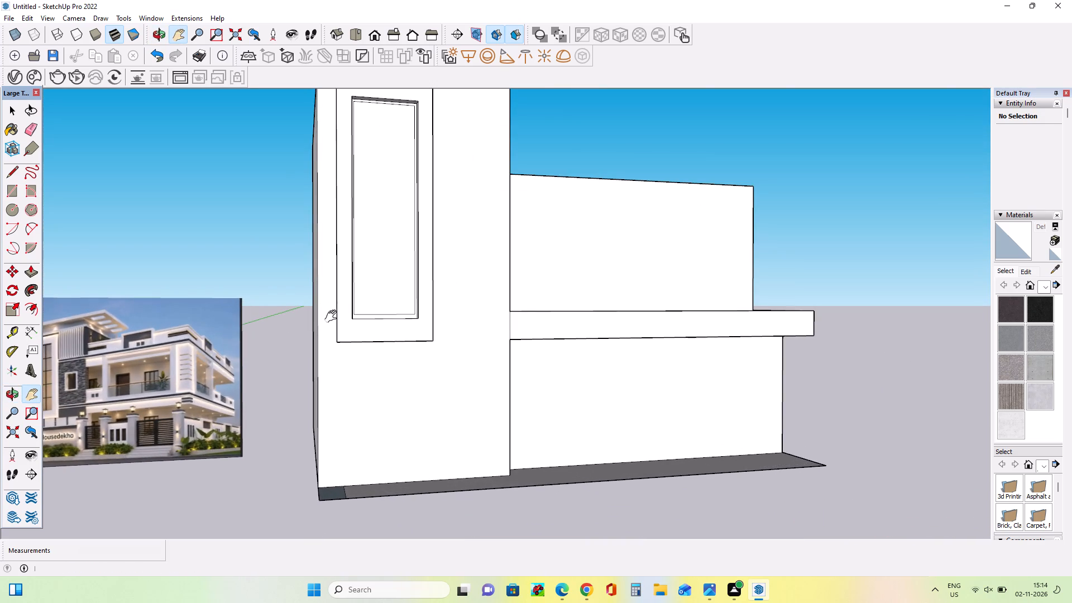
middle_click_drag(332, 319, 313, 352)
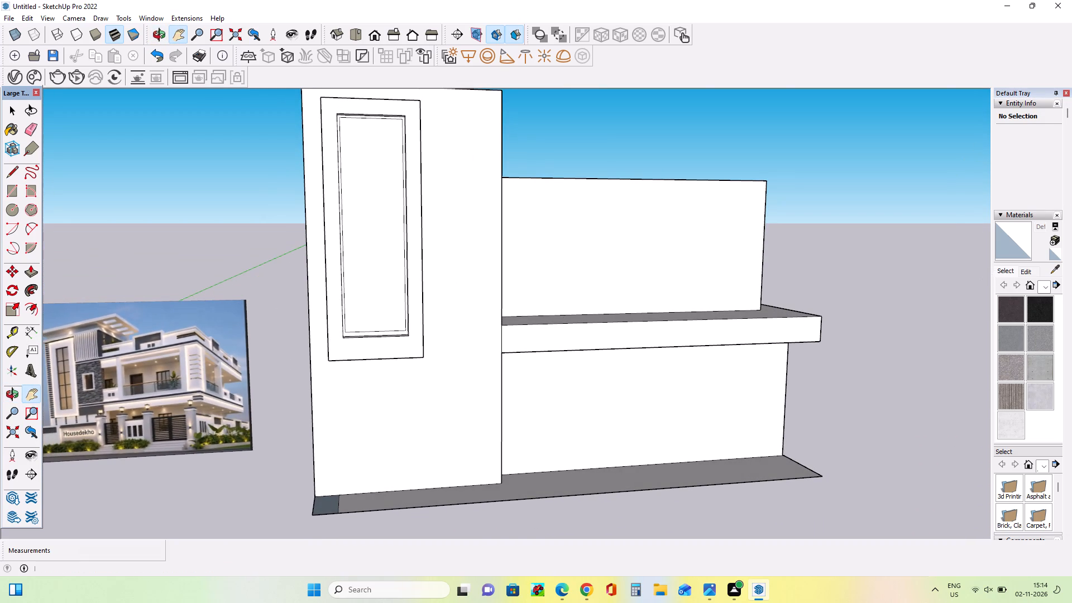
Widen the materials tray and paint the window's thin inner frame with Asphalt New from Asphalt and Concrete.
left_click_drag(992, 276, 961, 282)
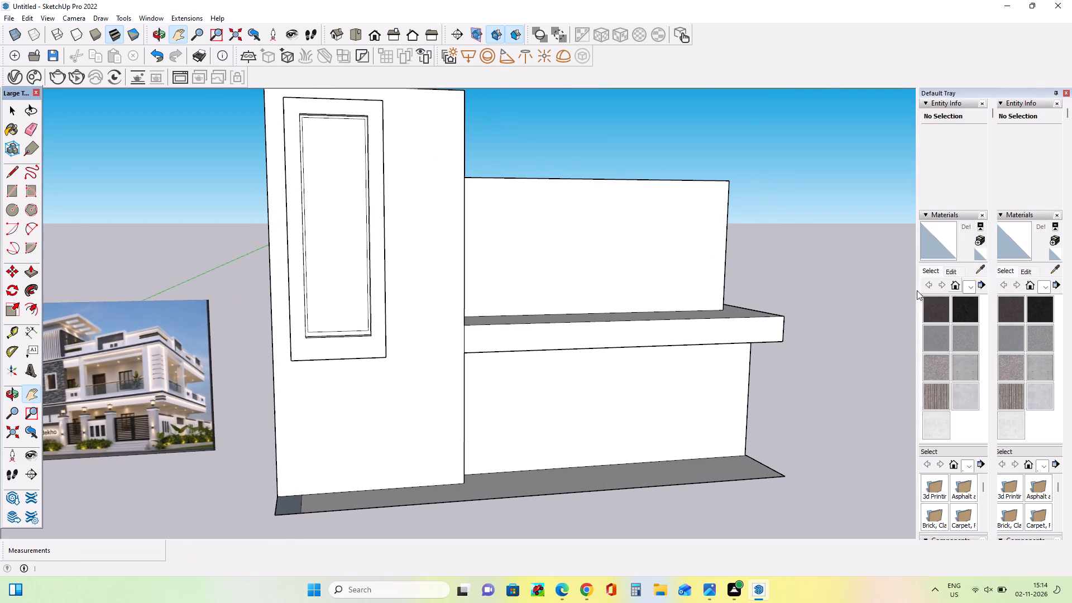
left_click(944, 306)
scroll(318, 342, "up", 3)
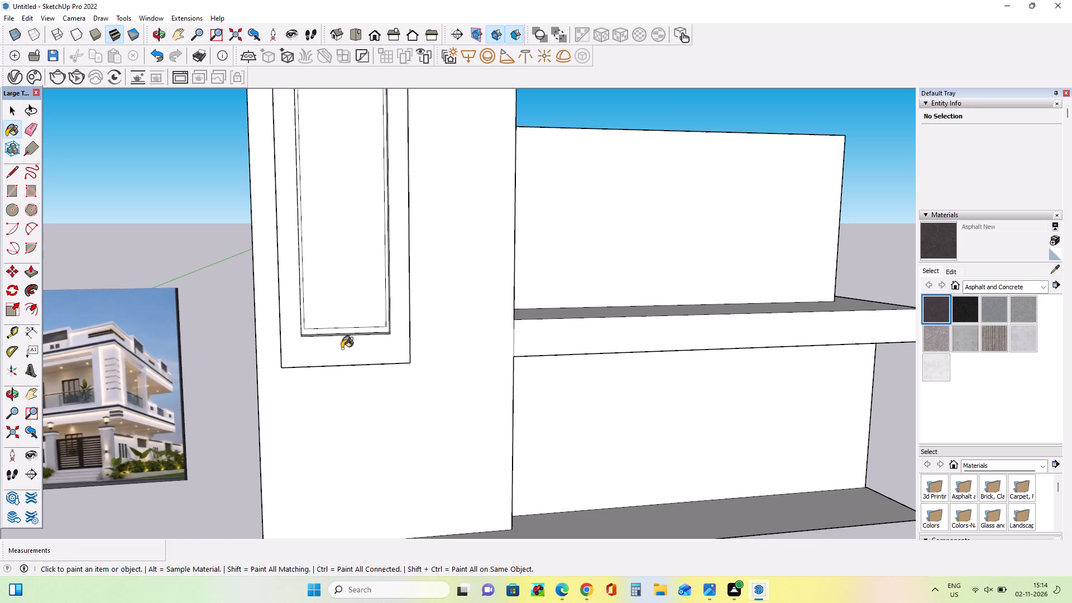
scroll(371, 341, "up", 8)
left_click(381, 318)
scroll(463, 366, "down", 4)
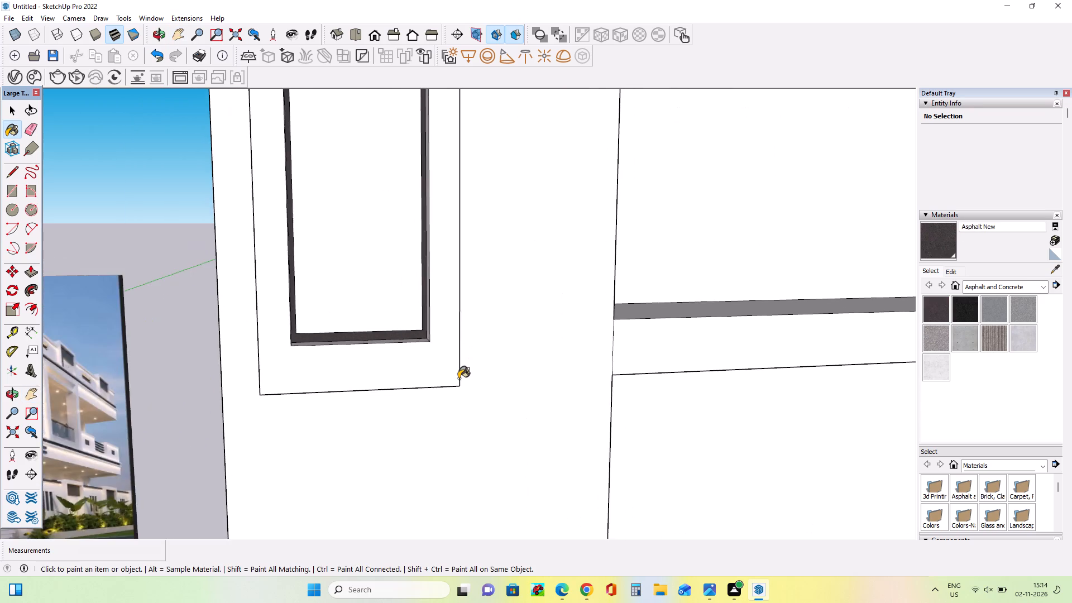
scroll(458, 379, "down", 8)
scroll(458, 379, "up", 1)
scroll(458, 379, "down", 3)
scroll(458, 379, "up", 1)
scroll(458, 379, "down", 4)
Draw a vertical rectangle about 6" wide and 33' 10" tall down the middle of the window pane, from the inner frame's top to its bottom.
middle_click_drag(444, 374, 392, 387)
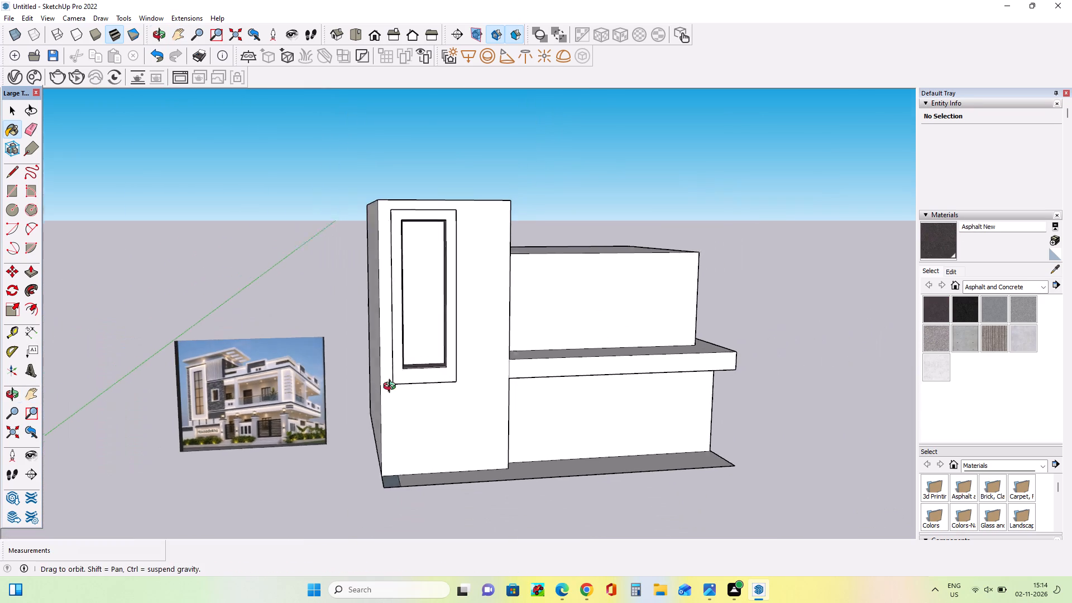
middle_click_drag(392, 387, 375, 398)
scroll(434, 342, "up", 3)
middle_click_drag(436, 343, 479, 339)
scroll(427, 328, "up", 3)
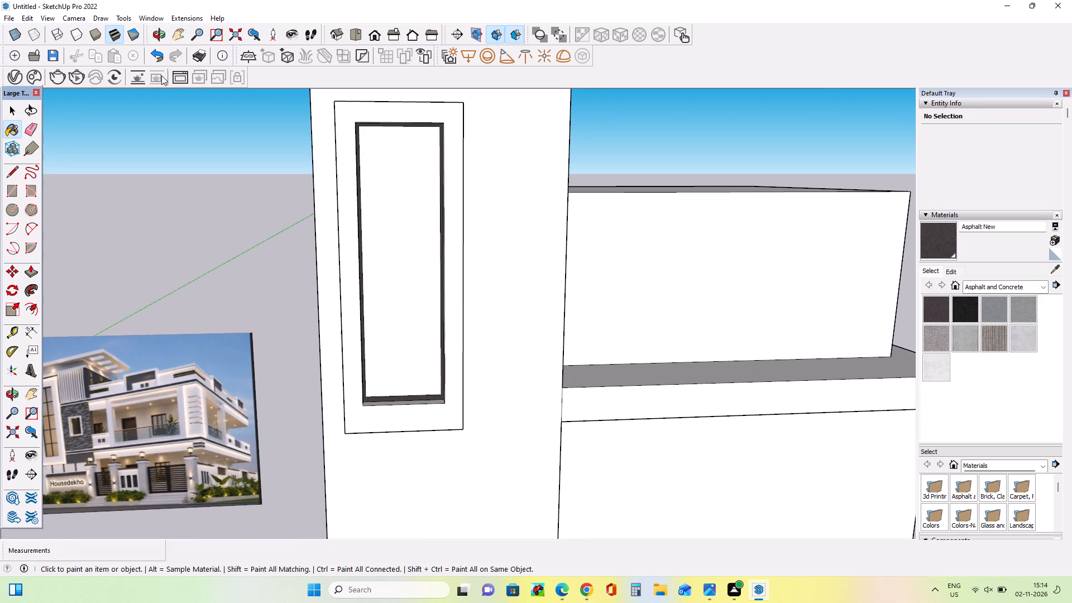
left_click(8, 193)
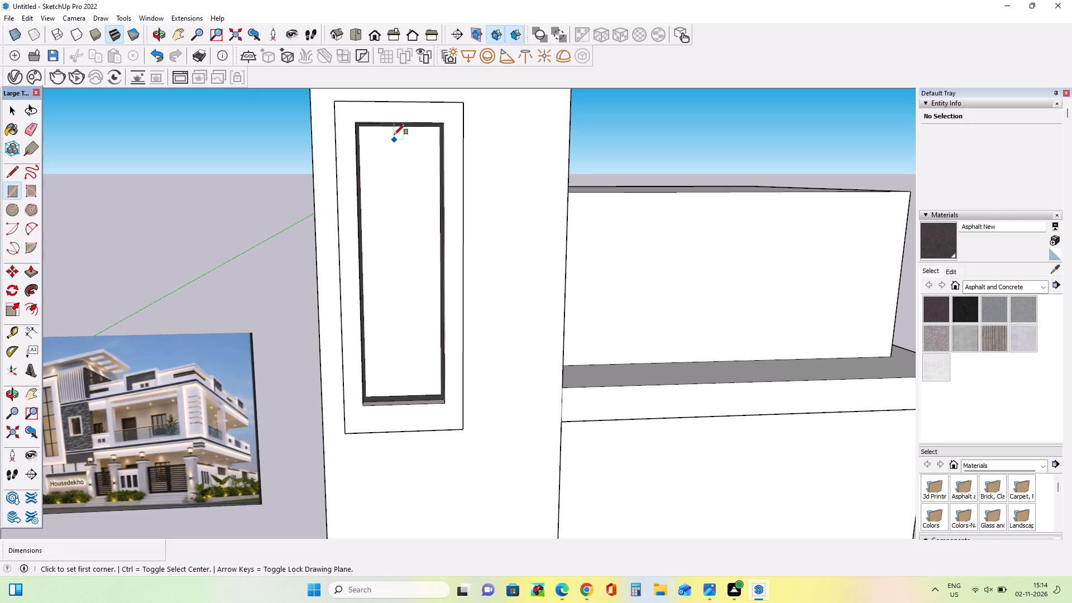
left_click(400, 128)
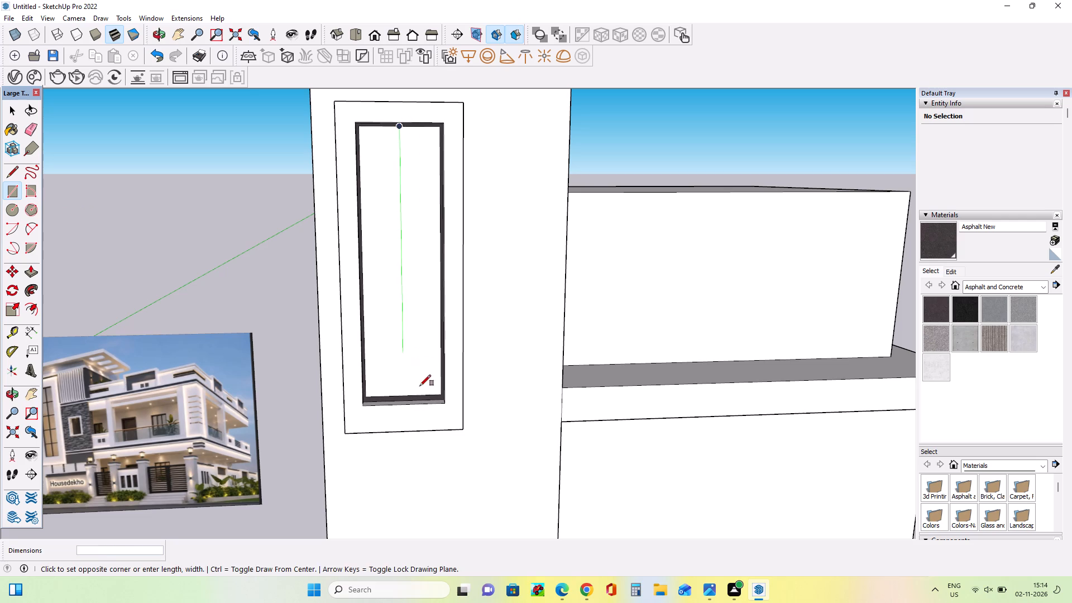
middle_click_drag(420, 386, 427, 473)
scroll(408, 436, "up", 8)
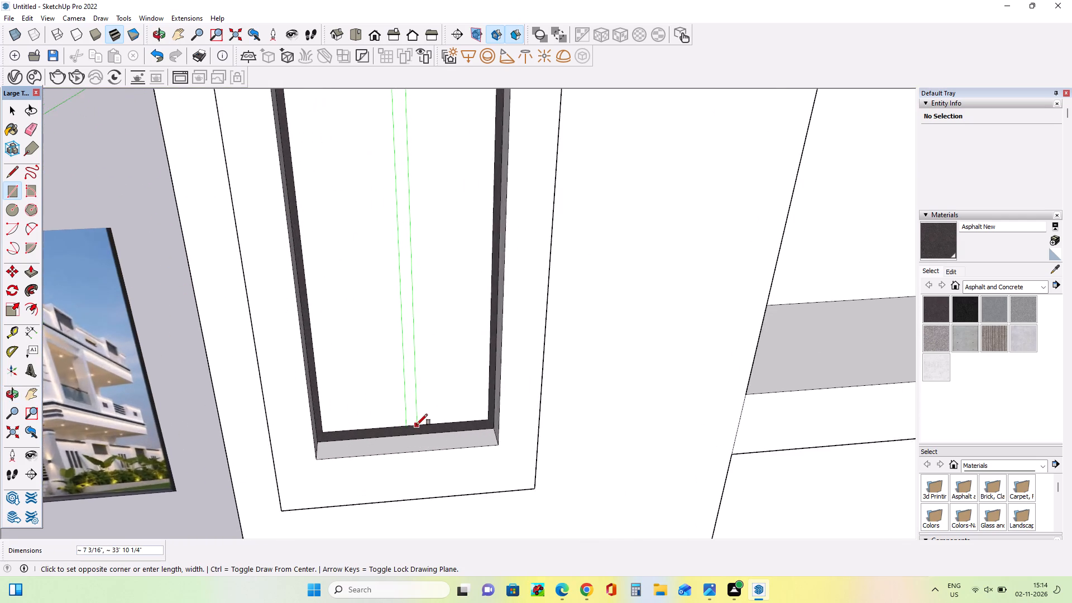
scroll(417, 425, "up", 2)
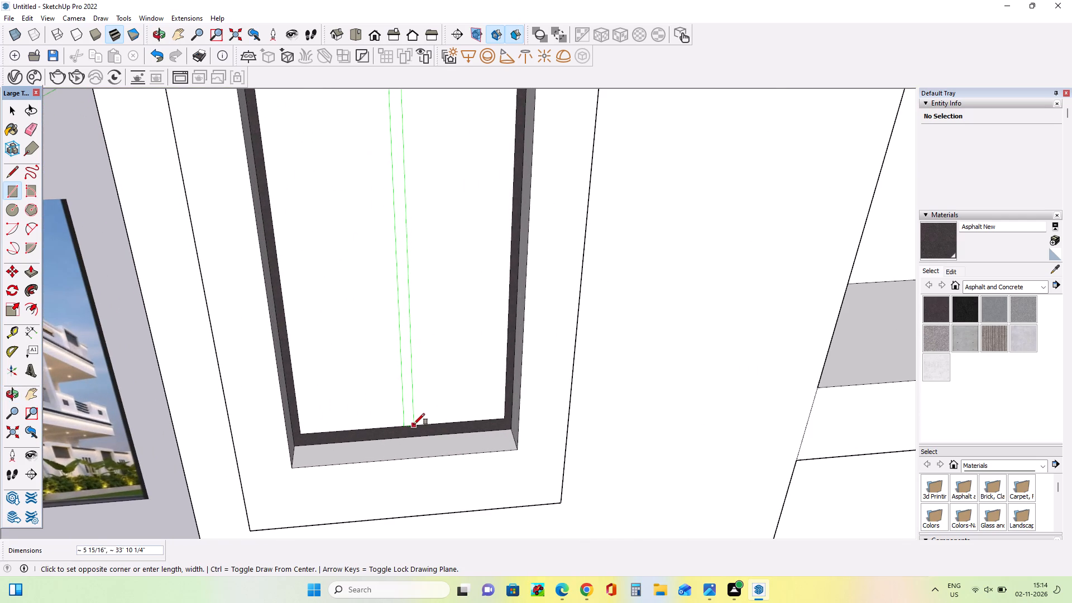
left_click(414, 424)
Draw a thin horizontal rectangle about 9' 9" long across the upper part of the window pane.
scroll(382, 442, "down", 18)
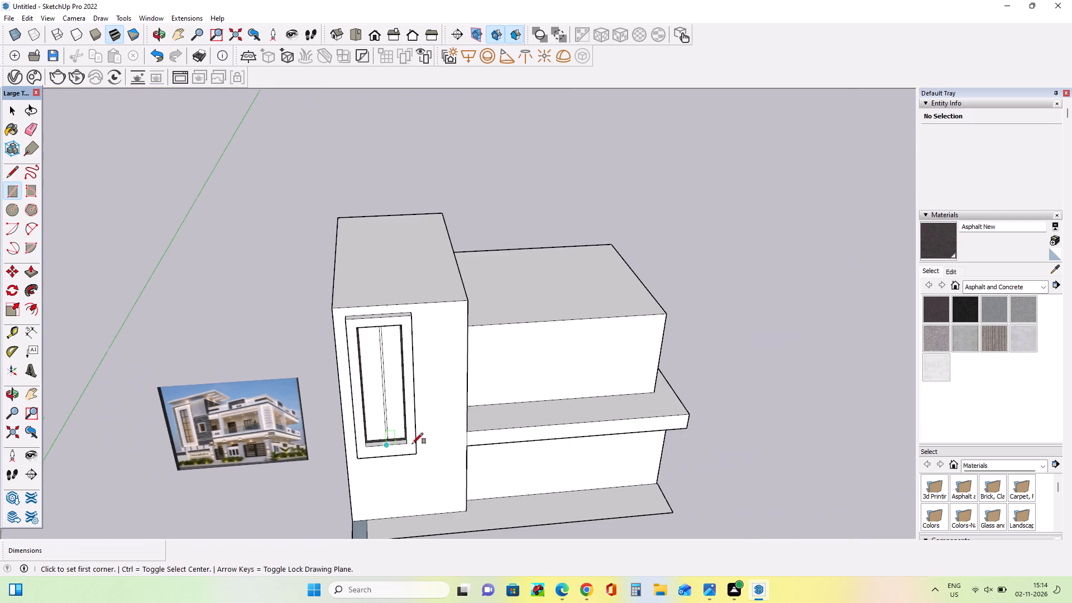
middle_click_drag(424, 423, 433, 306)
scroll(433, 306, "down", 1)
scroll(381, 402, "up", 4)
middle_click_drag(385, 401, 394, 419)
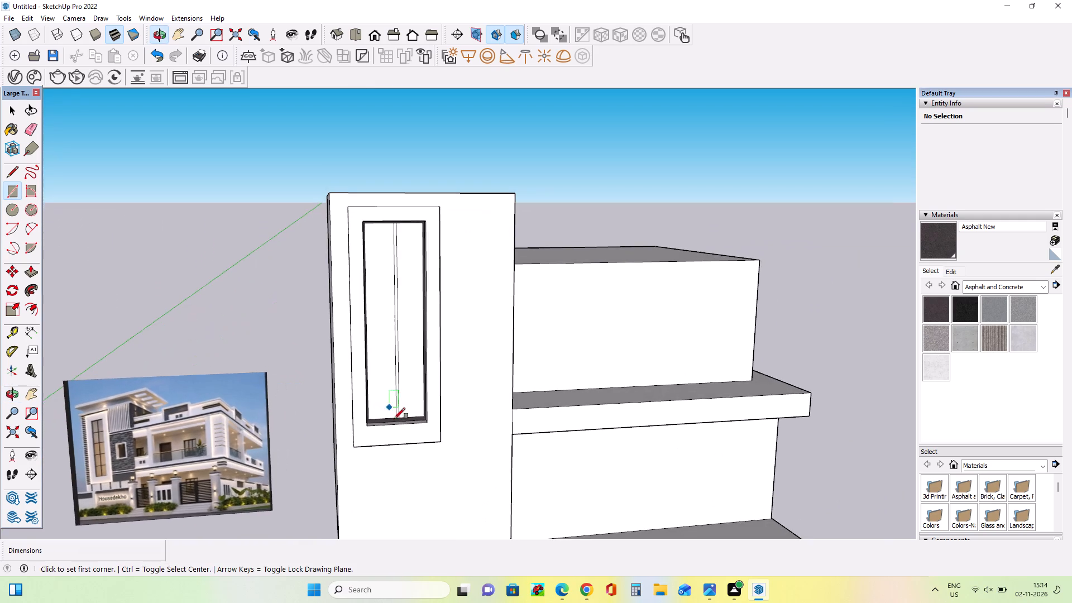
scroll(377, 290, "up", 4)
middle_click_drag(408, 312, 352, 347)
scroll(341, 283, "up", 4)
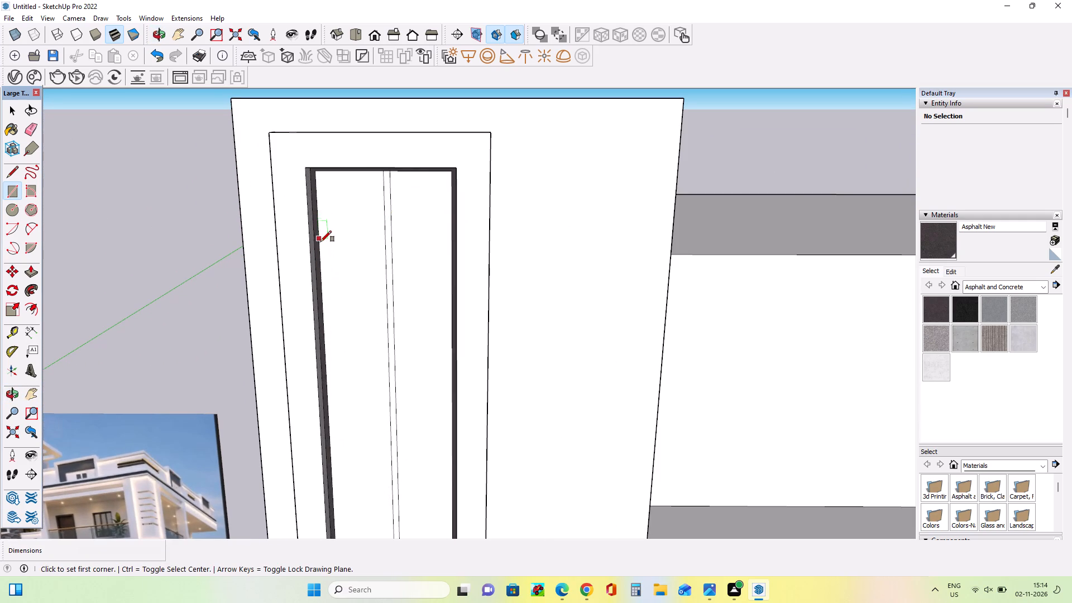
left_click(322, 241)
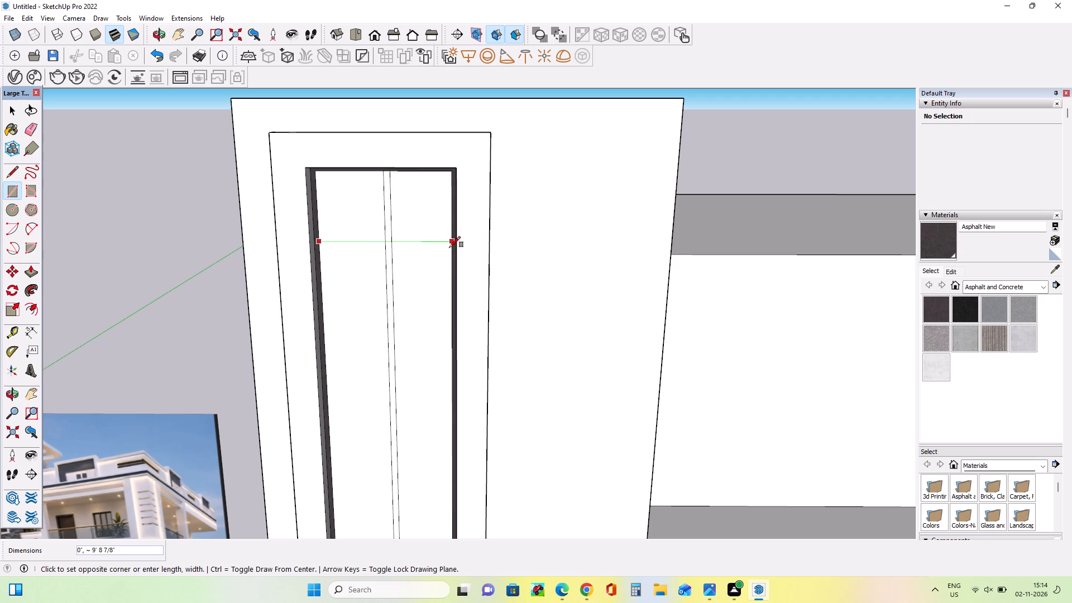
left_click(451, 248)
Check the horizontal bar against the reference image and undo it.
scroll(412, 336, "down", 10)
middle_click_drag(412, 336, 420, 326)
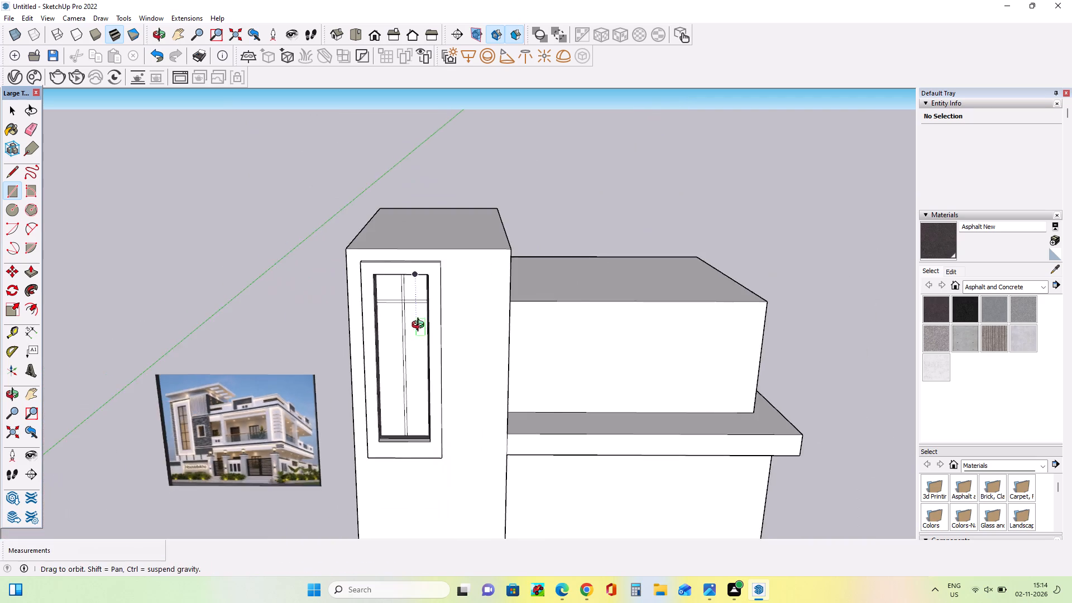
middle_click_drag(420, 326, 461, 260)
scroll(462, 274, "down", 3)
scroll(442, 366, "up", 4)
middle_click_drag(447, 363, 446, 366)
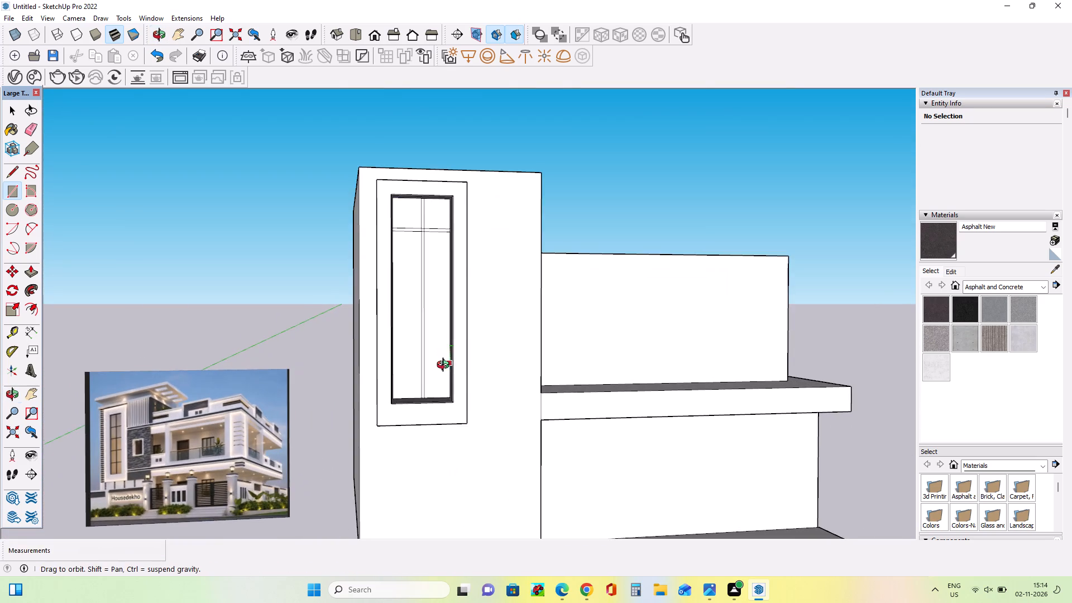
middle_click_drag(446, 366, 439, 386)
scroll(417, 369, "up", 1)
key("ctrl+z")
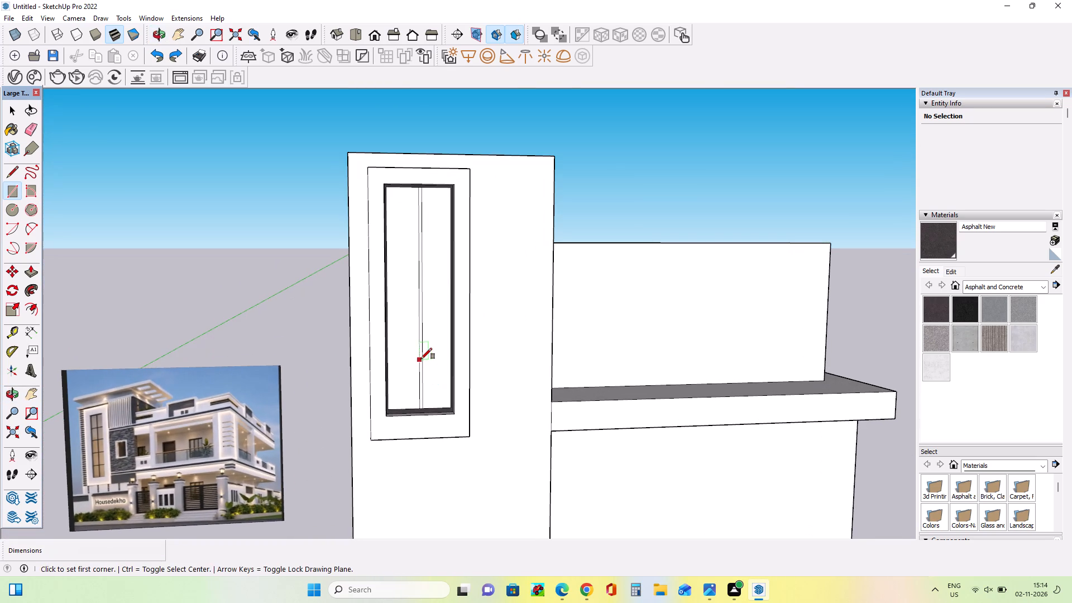
Draw a horizontal rectangle about 5" tall and 9' 9" wide across the upper window pane between the inner frame's sides.
middle_click_drag(422, 358, 431, 391)
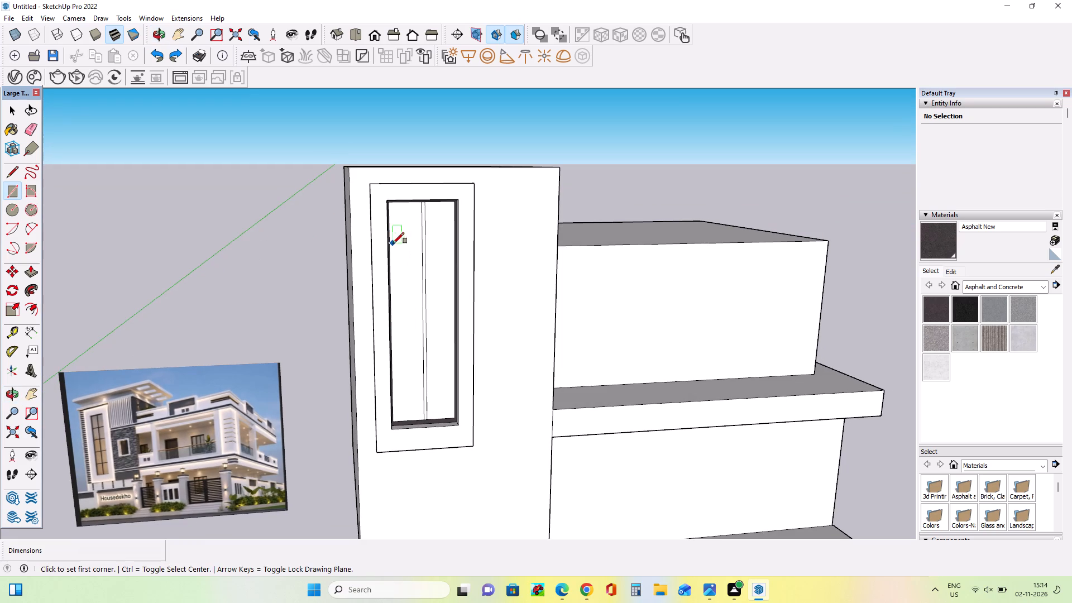
middle_click_drag(458, 270, 414, 313)
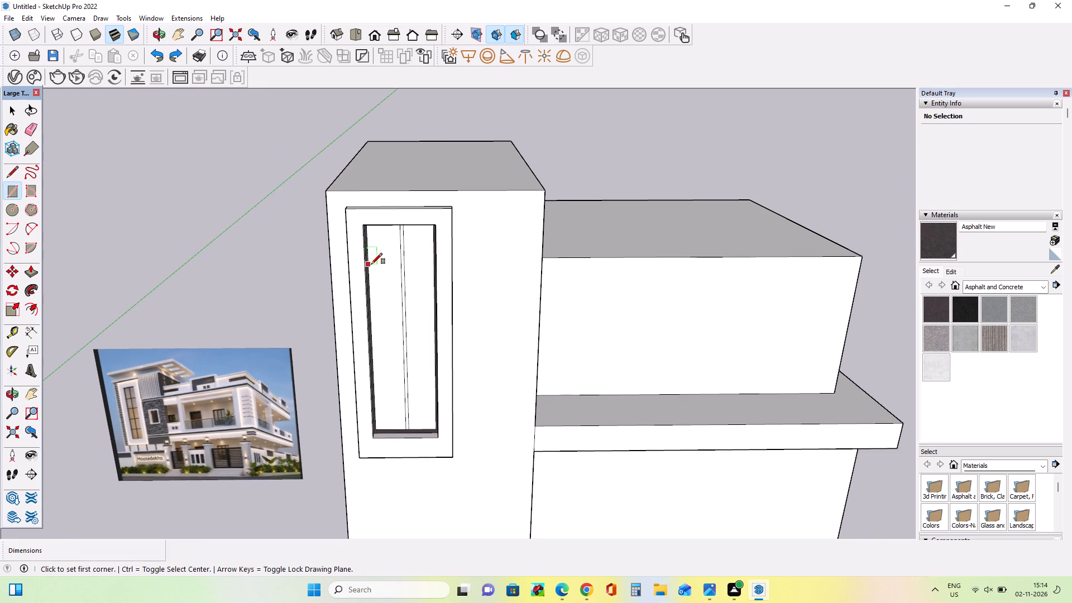
left_click(371, 264)
middle_click_drag(430, 272, 457, 237)
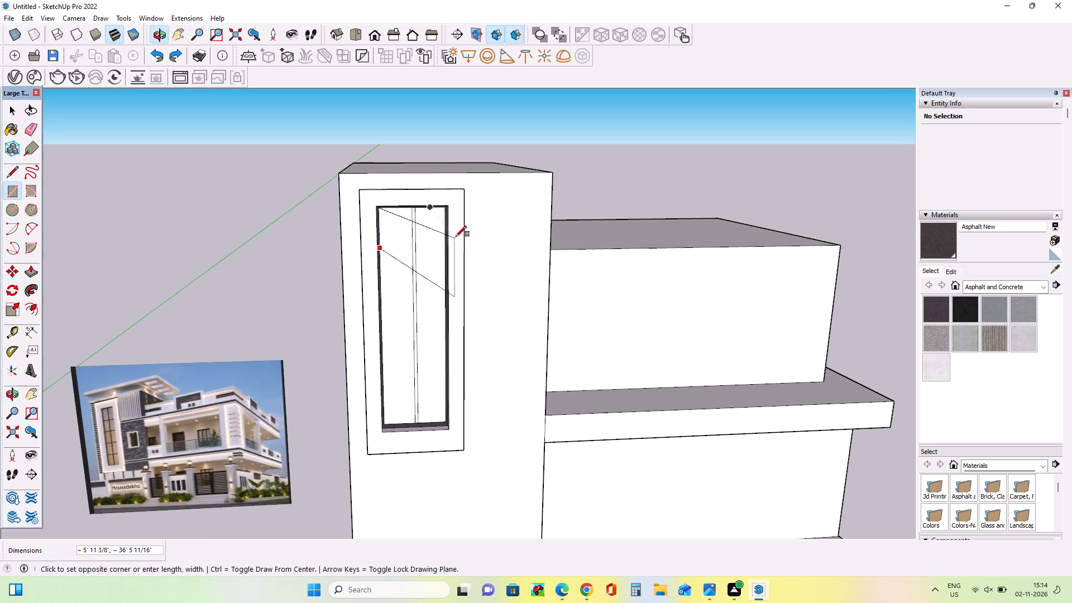
scroll(446, 253, "up", 3)
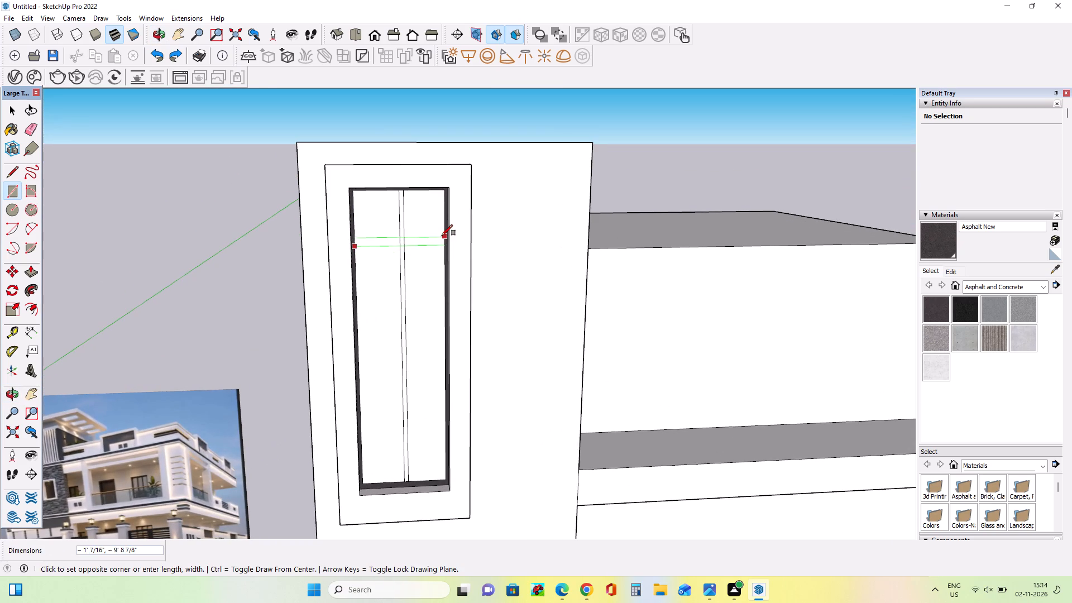
scroll(444, 238, "up", 7)
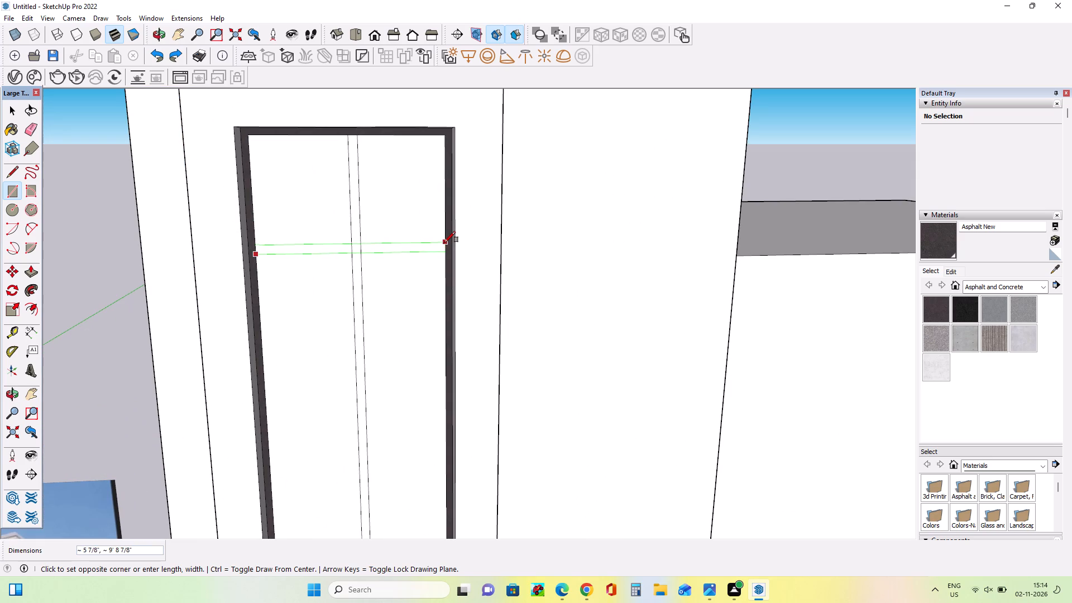
left_click(445, 244)
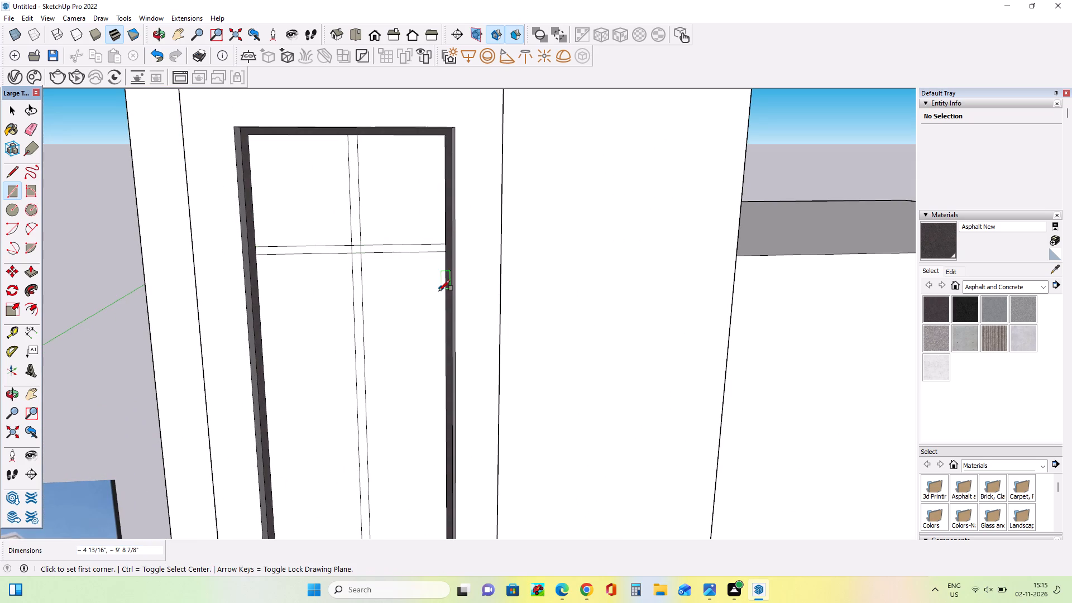
Draw a second horizontal rectangle about 6" tall and 9' 9" wide across the window pane, a short distance below the first.
scroll(437, 291, "down", 8)
scroll(437, 291, "up", 1)
scroll(437, 291, "down", 8)
scroll(425, 372, "up", 5)
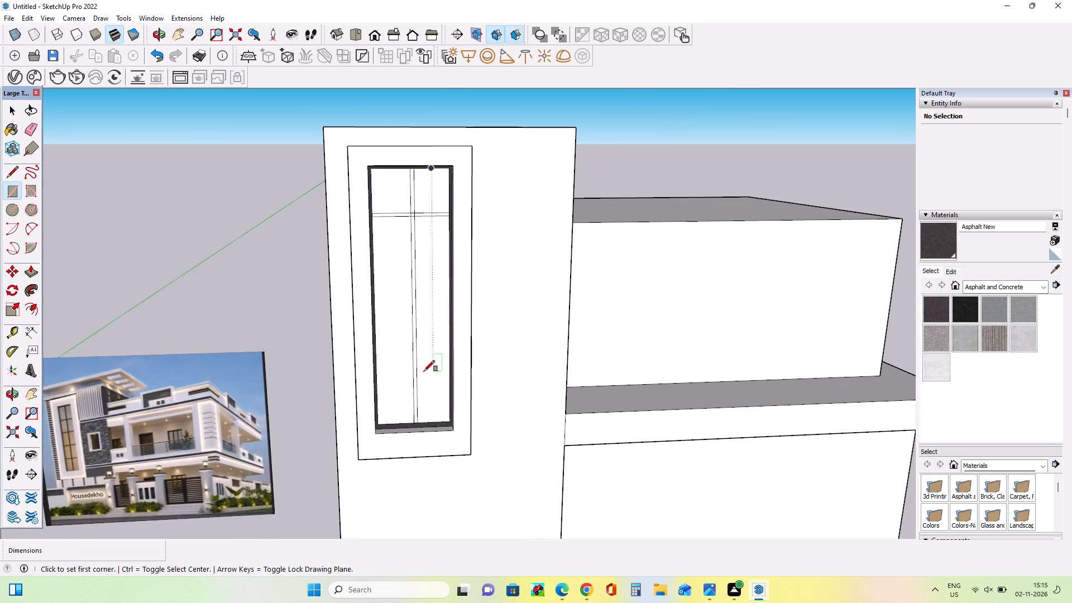
scroll(424, 371, "up", 3)
middle_click_drag(424, 371, 412, 395)
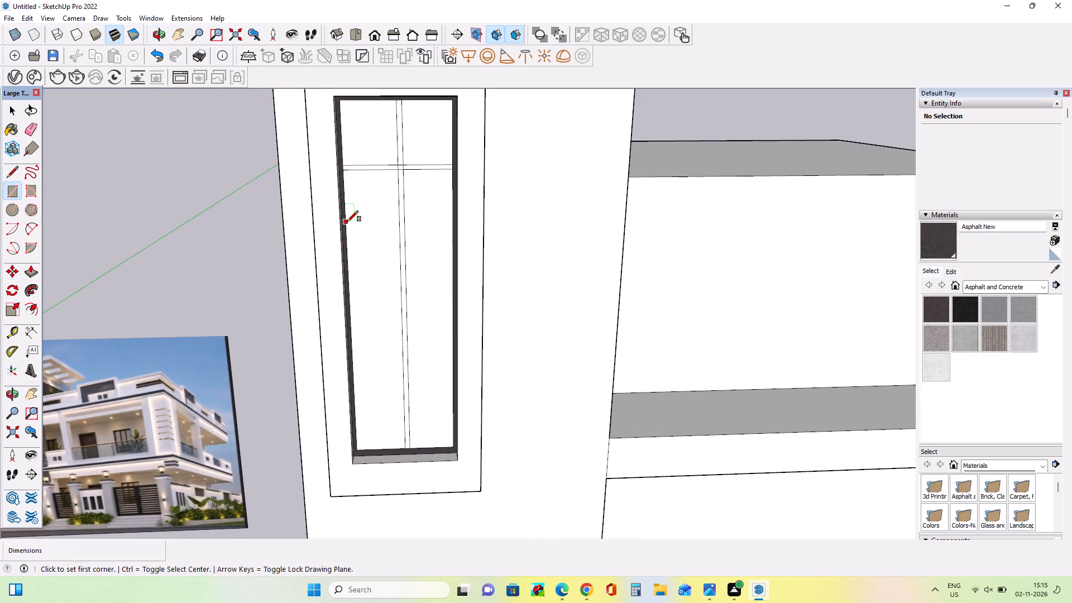
left_click(347, 222)
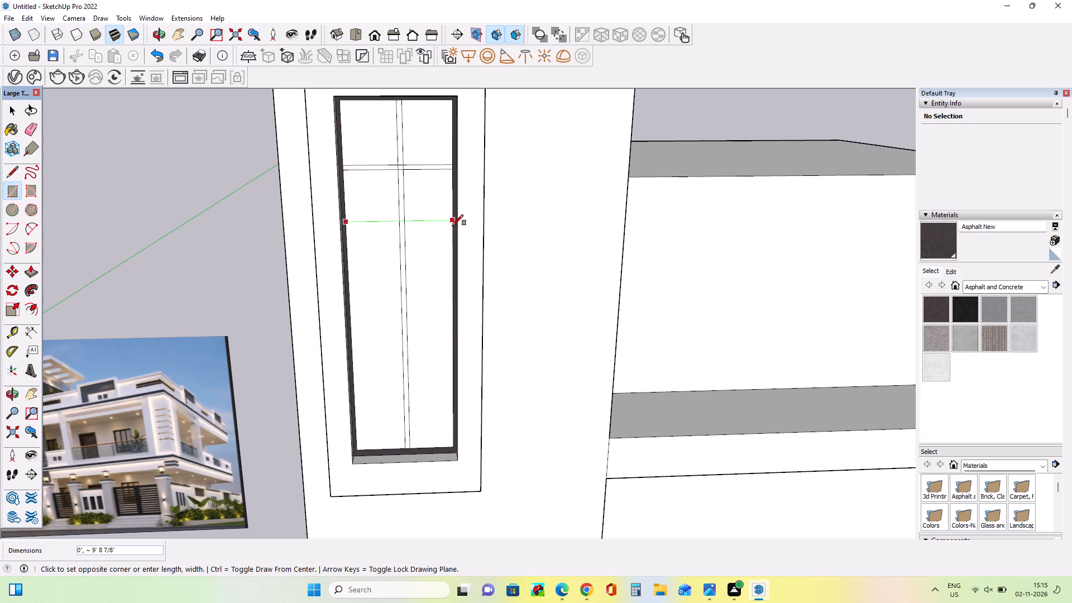
scroll(452, 227, "up", 3)
left_click(451, 226)
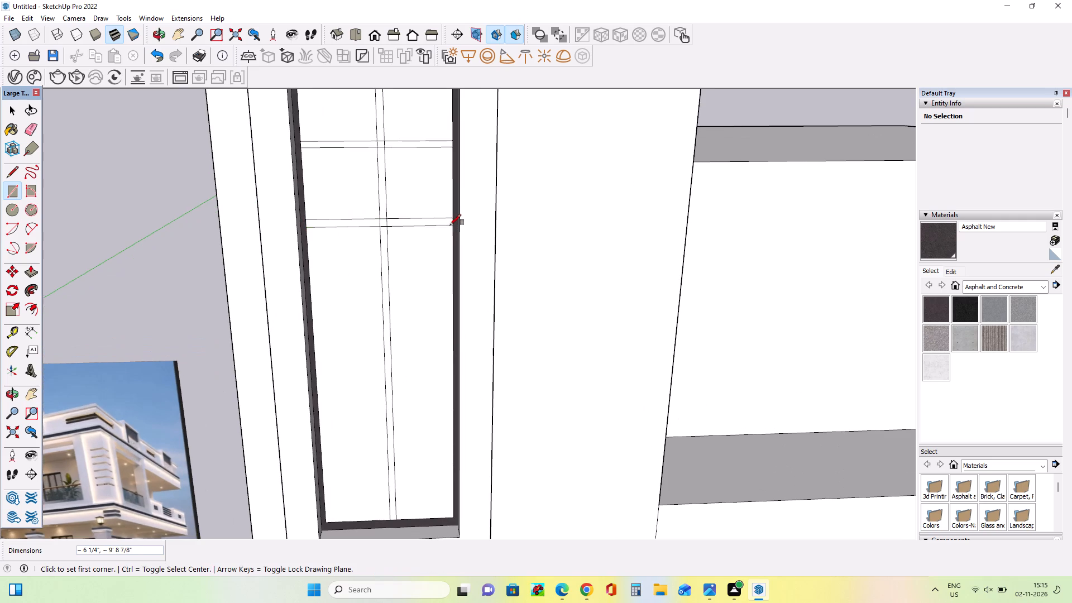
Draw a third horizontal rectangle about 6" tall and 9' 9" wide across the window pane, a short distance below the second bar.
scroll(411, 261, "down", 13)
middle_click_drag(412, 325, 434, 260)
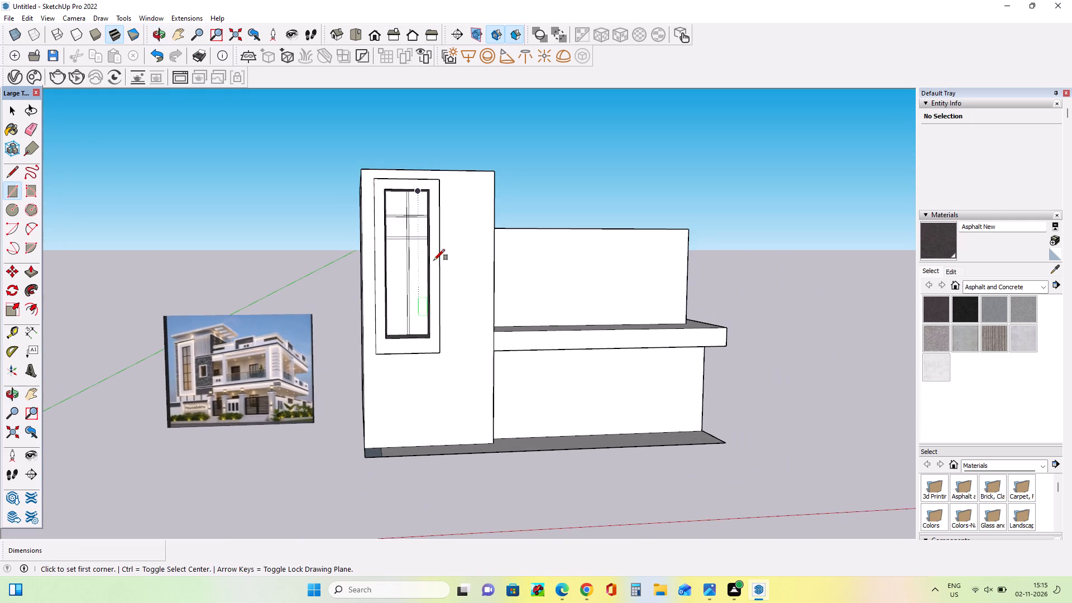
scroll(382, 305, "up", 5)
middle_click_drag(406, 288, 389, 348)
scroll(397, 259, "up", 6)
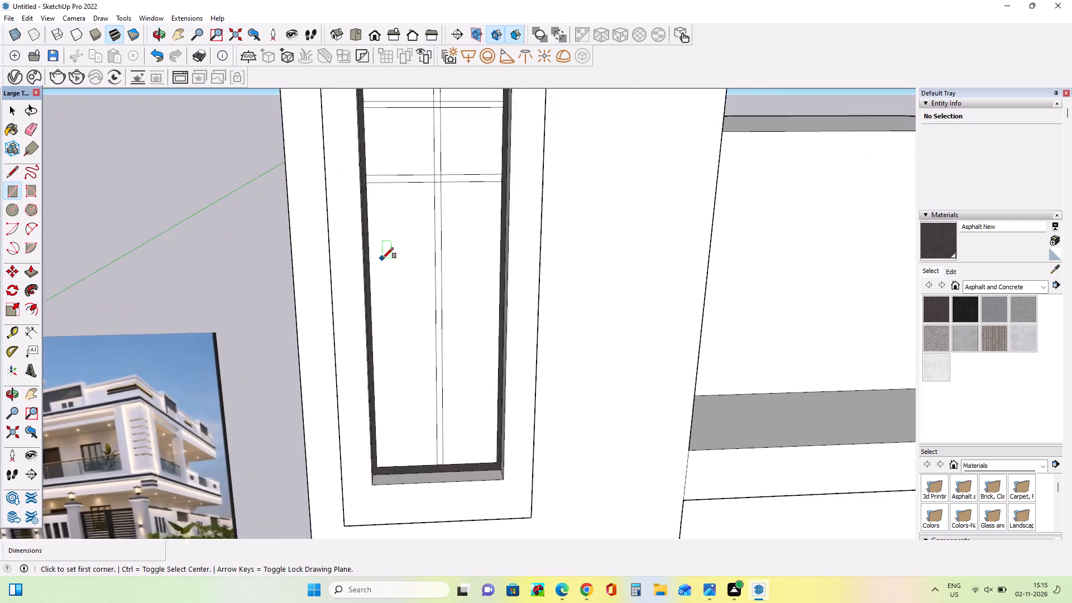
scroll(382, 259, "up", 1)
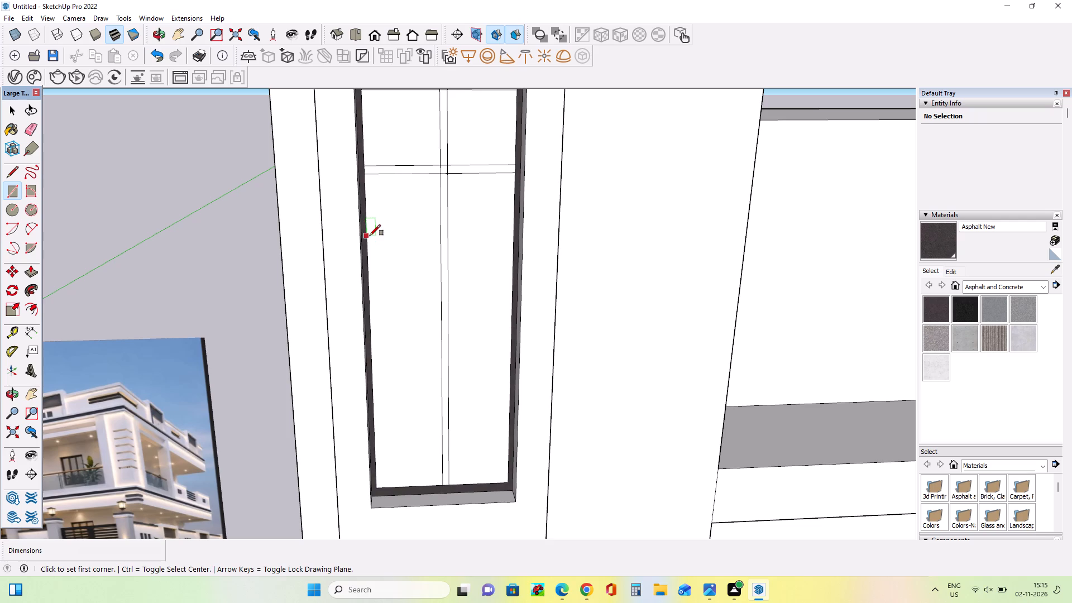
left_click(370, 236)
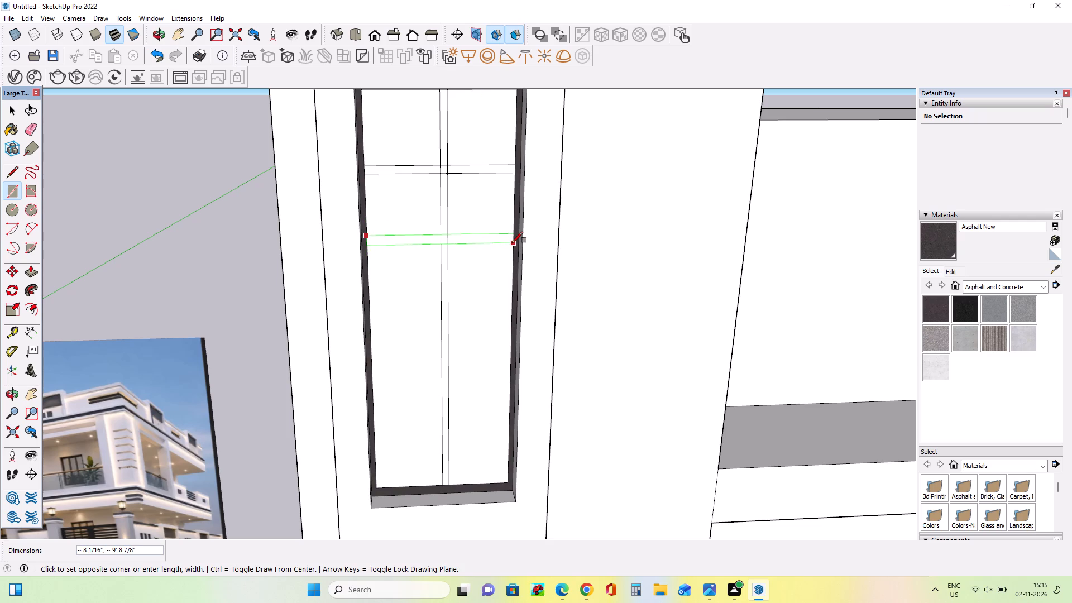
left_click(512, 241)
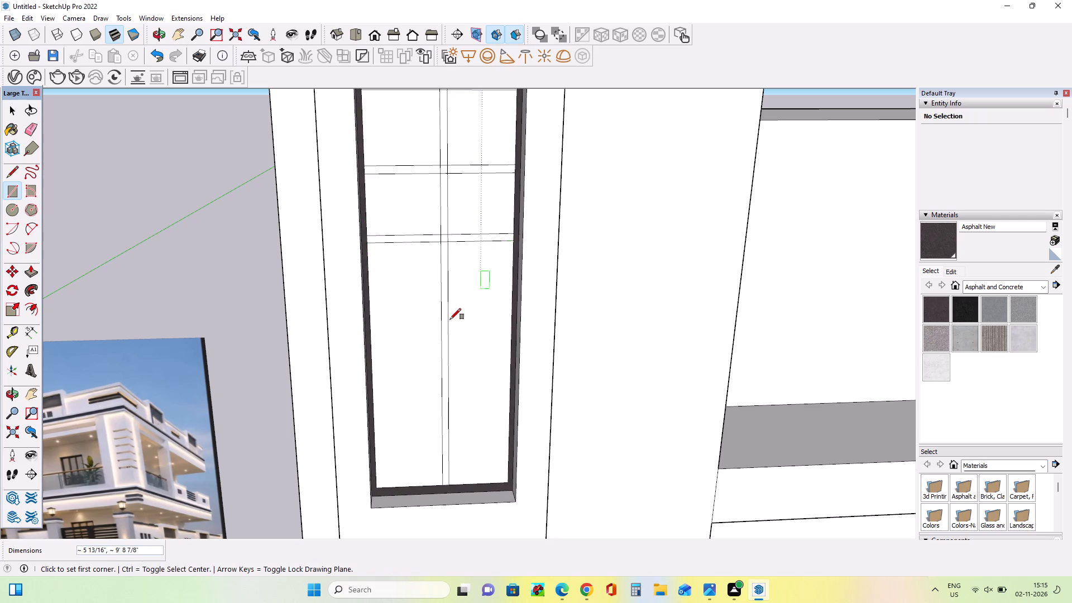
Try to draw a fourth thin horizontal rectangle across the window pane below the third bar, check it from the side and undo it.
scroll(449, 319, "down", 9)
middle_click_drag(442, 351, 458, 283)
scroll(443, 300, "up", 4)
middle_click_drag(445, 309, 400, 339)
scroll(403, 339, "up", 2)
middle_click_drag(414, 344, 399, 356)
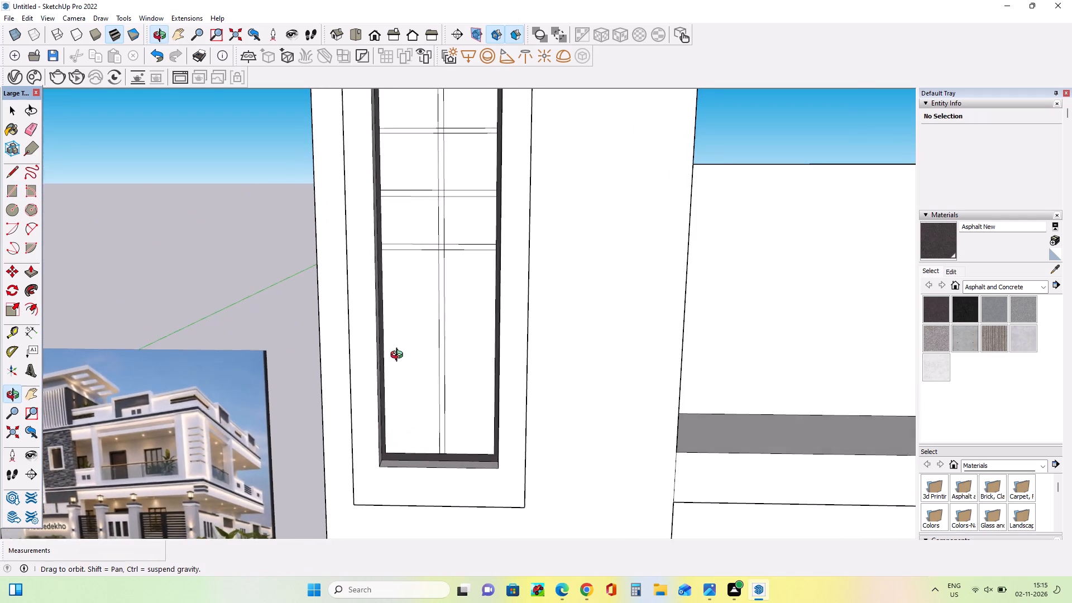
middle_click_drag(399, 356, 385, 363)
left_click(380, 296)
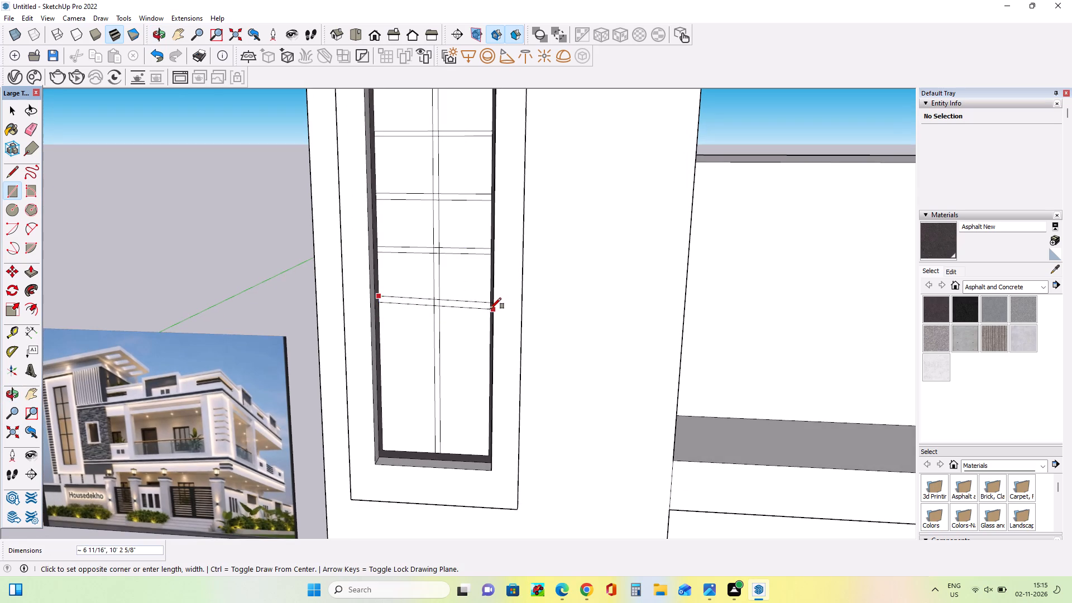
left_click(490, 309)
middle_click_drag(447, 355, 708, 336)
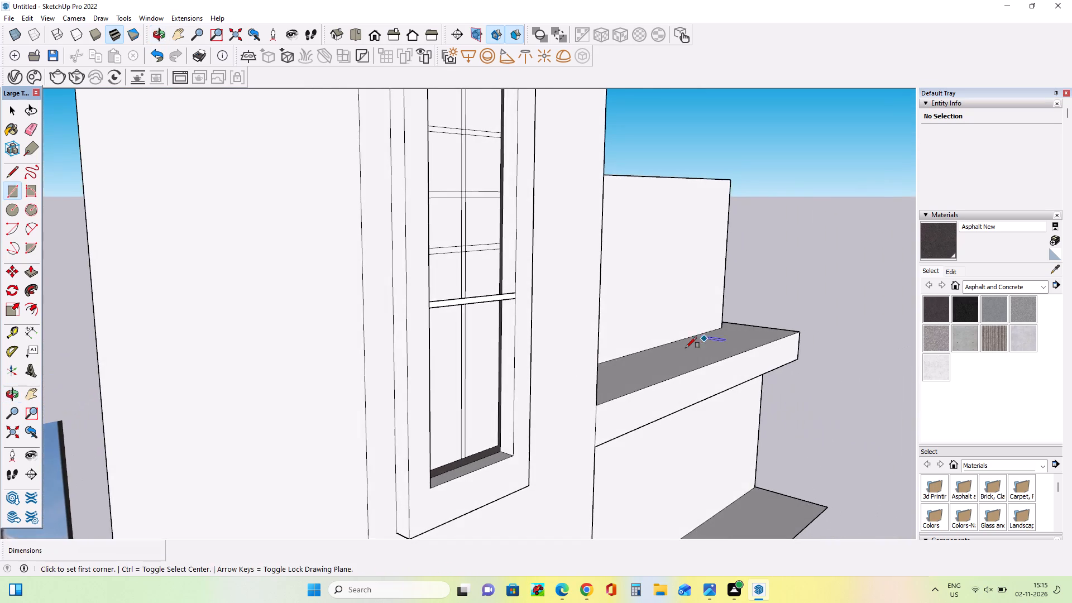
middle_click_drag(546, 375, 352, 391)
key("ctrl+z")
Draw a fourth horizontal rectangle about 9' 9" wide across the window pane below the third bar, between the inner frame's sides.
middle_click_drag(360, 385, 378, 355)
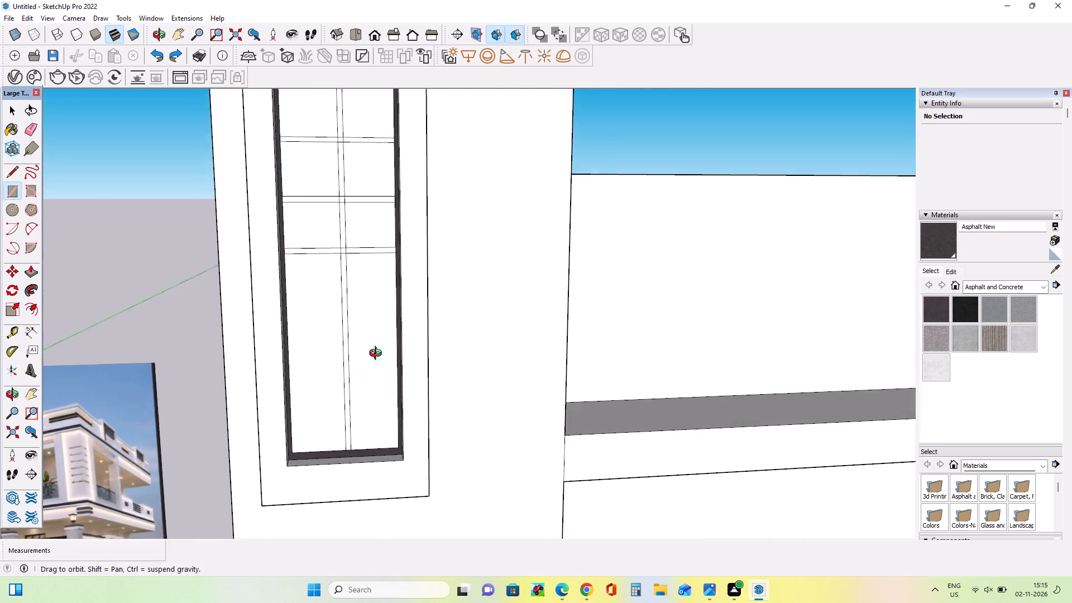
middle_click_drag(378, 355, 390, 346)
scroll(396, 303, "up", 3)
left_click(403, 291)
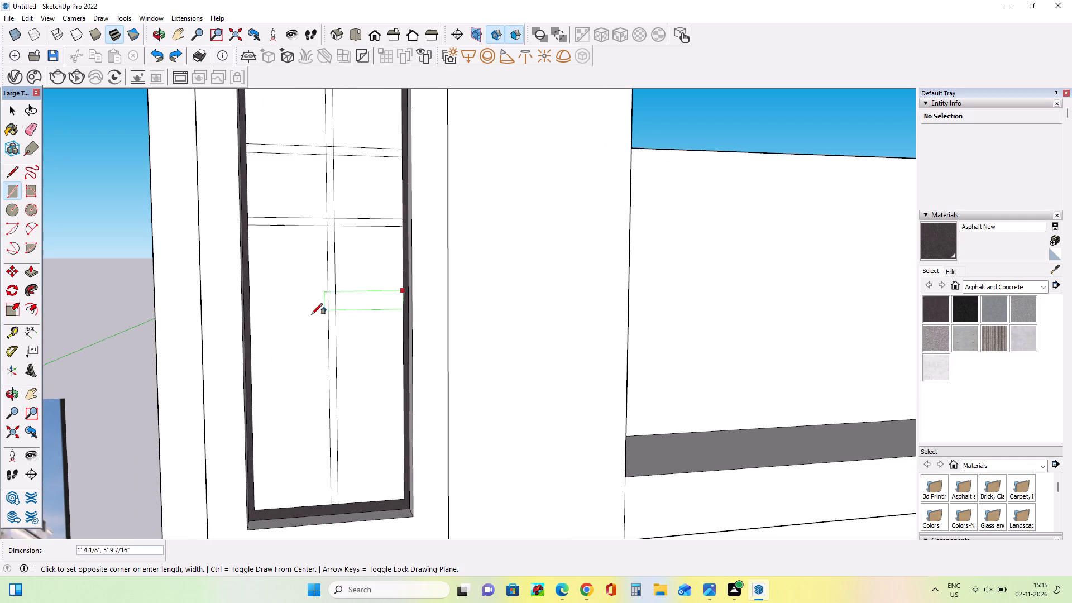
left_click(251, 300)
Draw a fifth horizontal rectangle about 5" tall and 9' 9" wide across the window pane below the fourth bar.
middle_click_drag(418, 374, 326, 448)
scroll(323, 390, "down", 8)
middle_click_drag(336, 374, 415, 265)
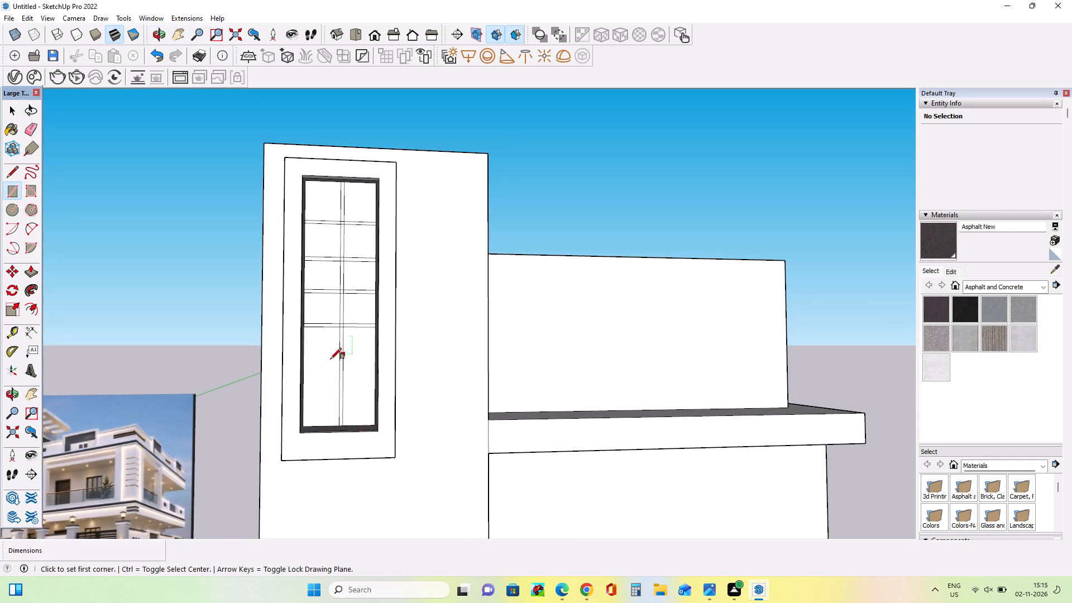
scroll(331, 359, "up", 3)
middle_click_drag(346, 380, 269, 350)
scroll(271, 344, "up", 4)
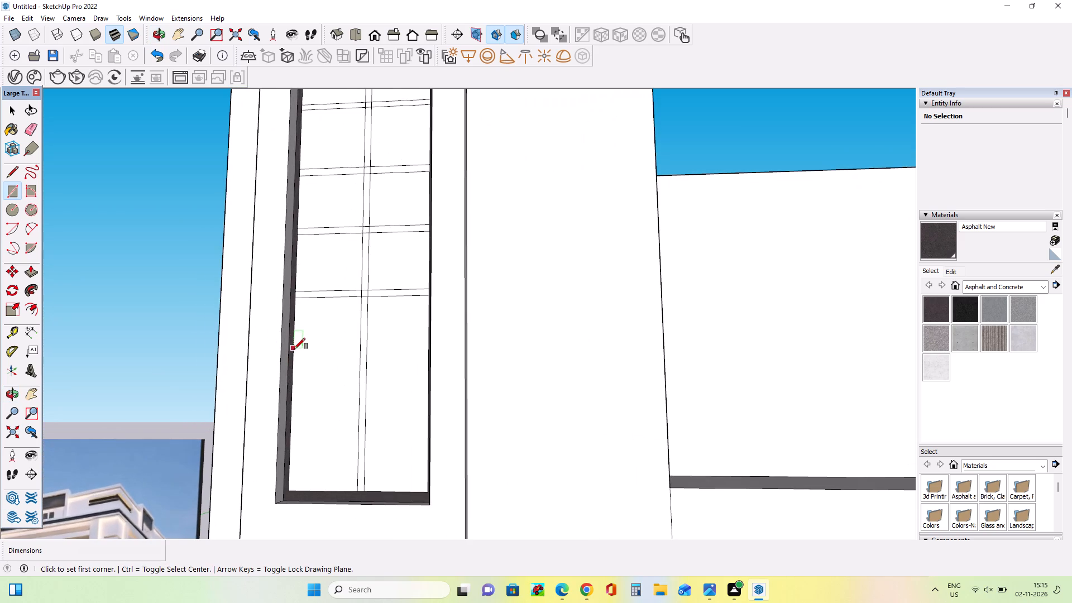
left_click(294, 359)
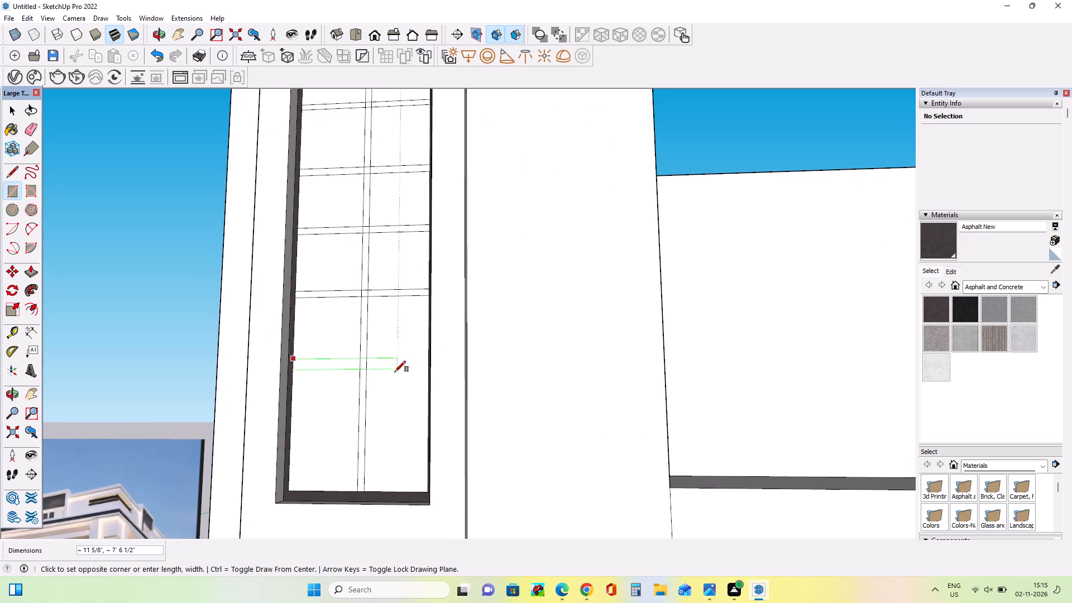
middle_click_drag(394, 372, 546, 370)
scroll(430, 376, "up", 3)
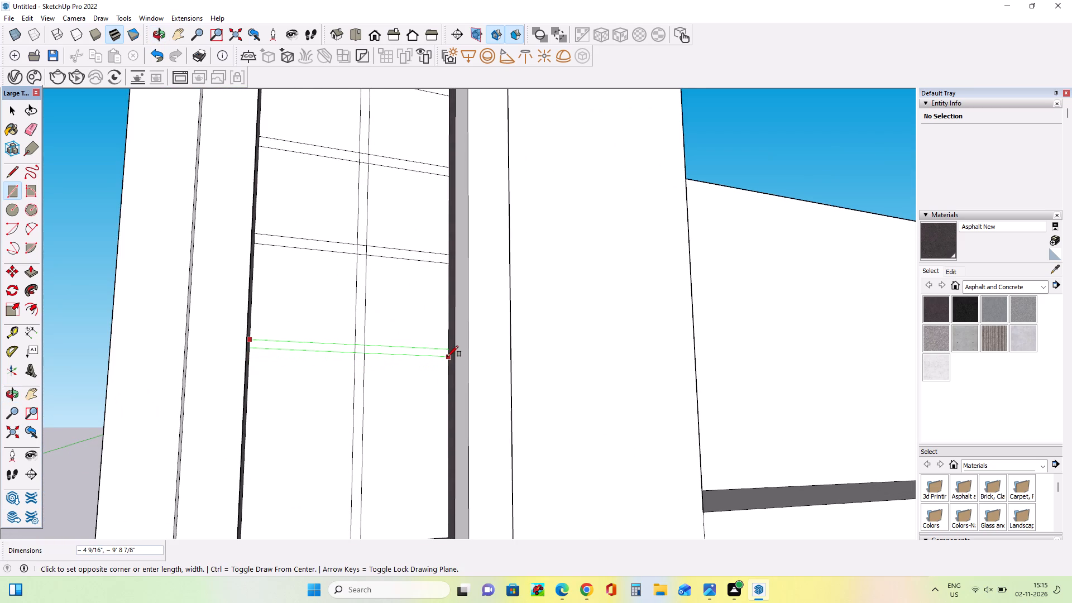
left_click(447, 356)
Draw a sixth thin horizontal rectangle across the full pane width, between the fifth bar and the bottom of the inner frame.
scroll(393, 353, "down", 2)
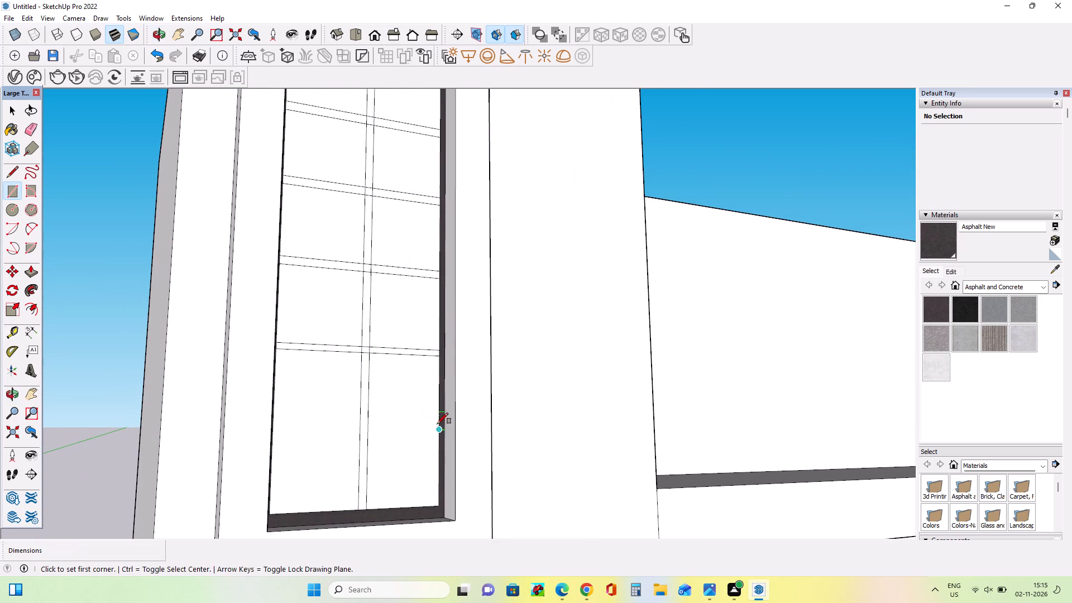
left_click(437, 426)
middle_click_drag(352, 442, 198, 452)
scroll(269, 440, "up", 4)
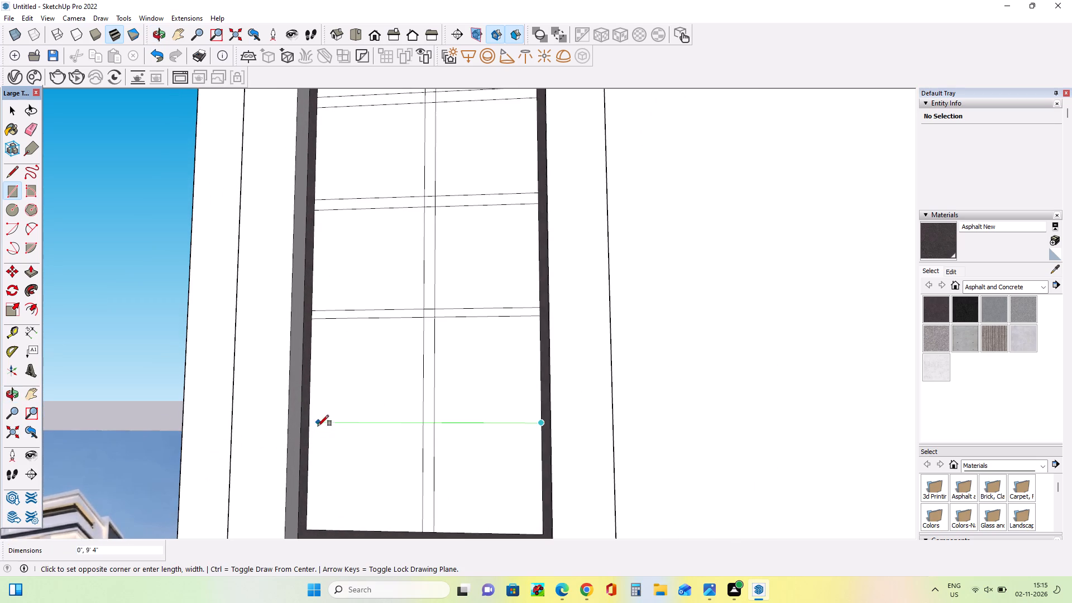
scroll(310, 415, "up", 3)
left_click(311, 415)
Compare the number and spacing of the window's horizontal bars with the tower window in the reference image.
scroll(396, 401, "down", 2)
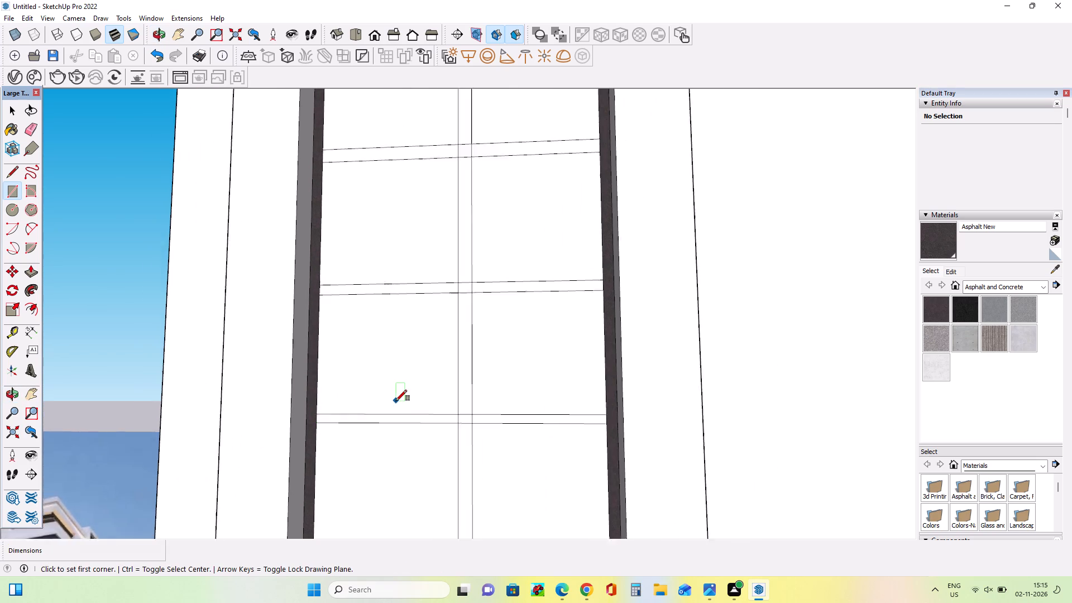
scroll(396, 401, "down", 11)
middle_click_drag(485, 457, 492, 504)
scroll(486, 463, "down", 3)
scroll(434, 397, "down", 3)
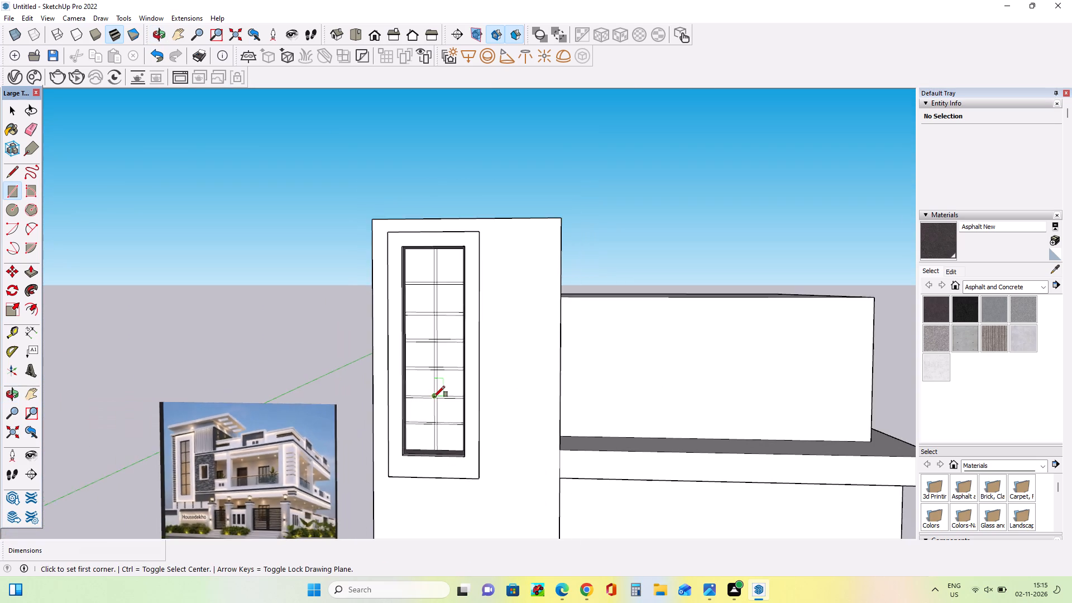
scroll(434, 397, "down", 2)
scroll(451, 491, "up", 4)
middle_click_drag(451, 491, 457, 506)
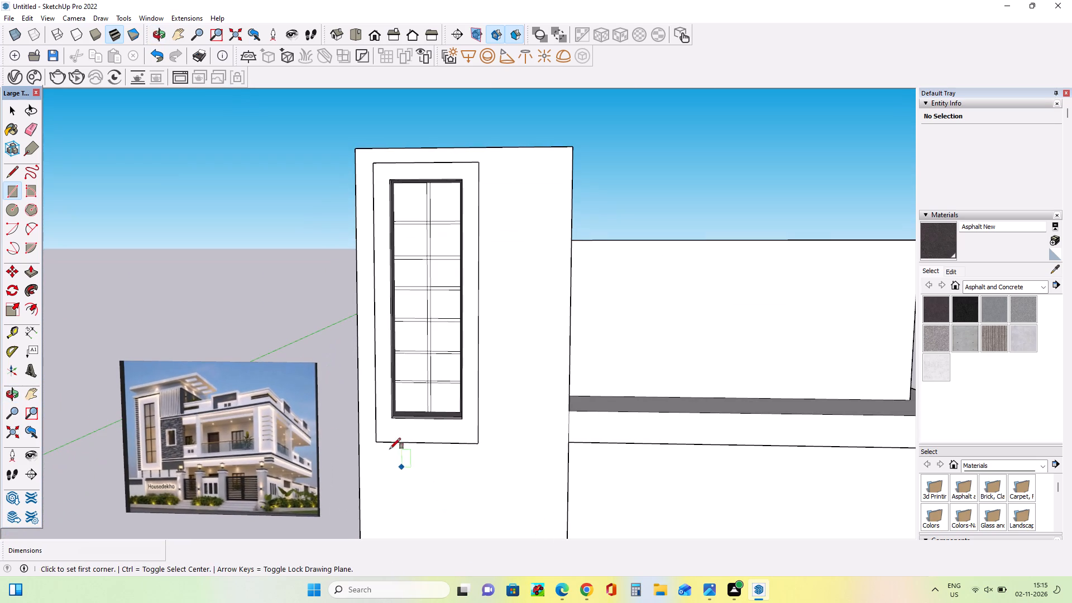
middle_click_drag(439, 327, 459, 360)
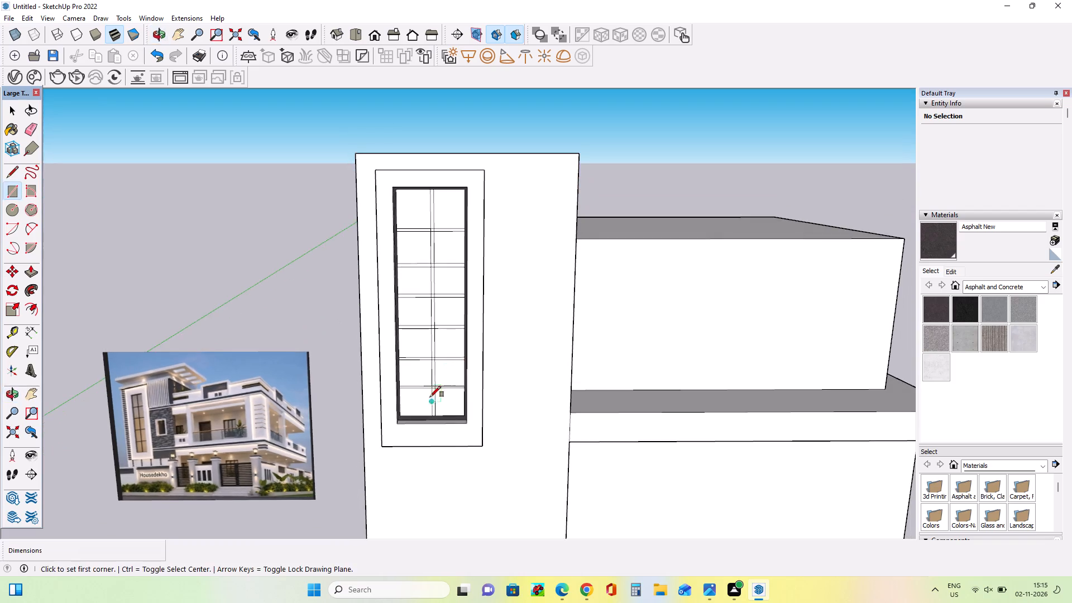
scroll(430, 397, "up", 3)
scroll(277, 420, "down", 4)
scroll(137, 438, "up", 9)
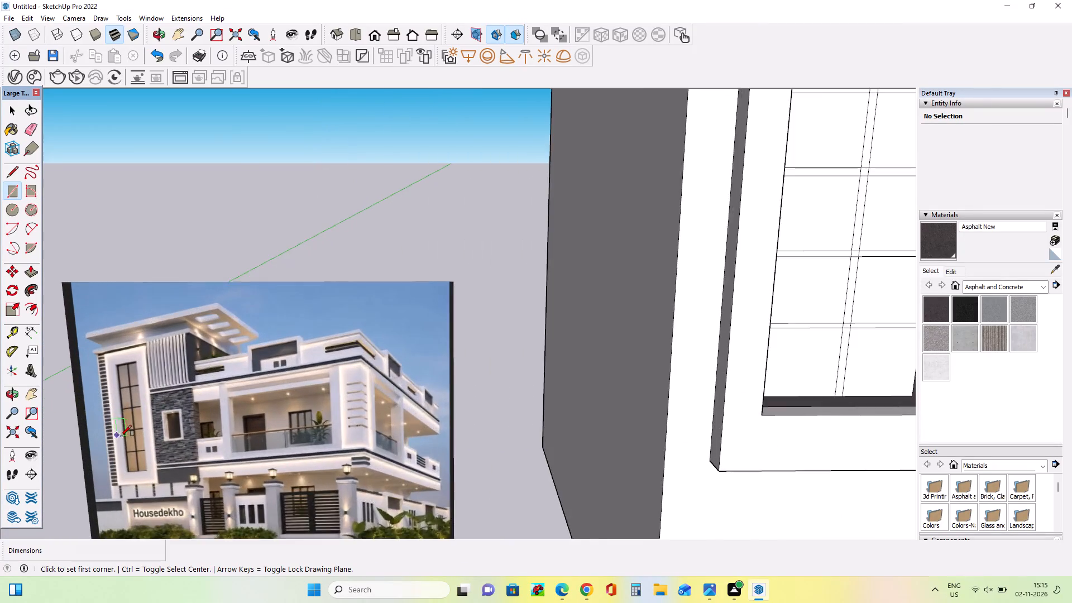
scroll(121, 436, "up", 6)
scroll(123, 432, "down", 15)
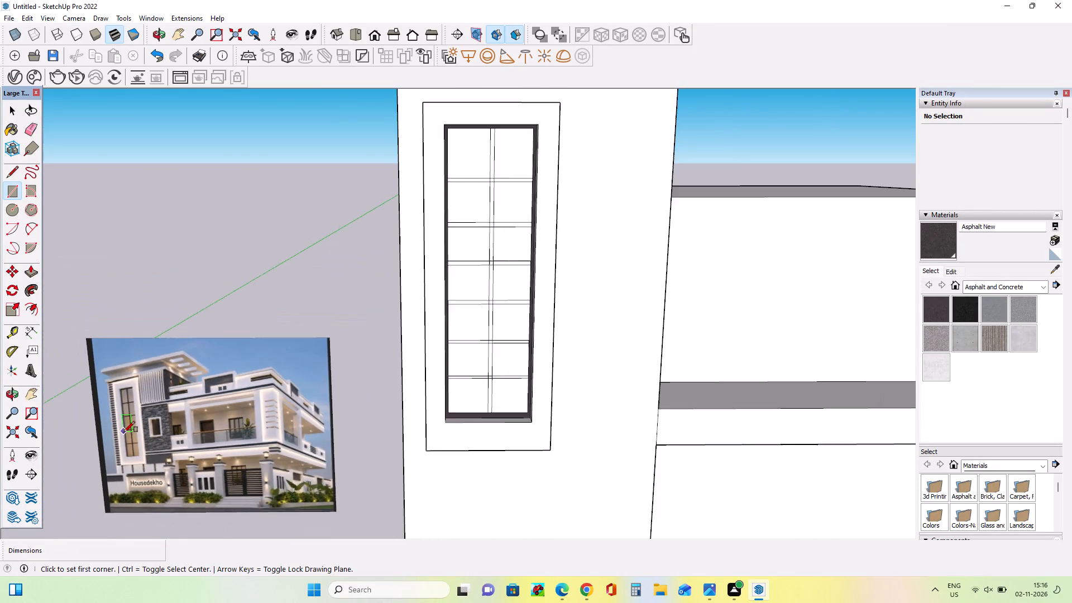
middle_click_drag(410, 394, 419, 416)
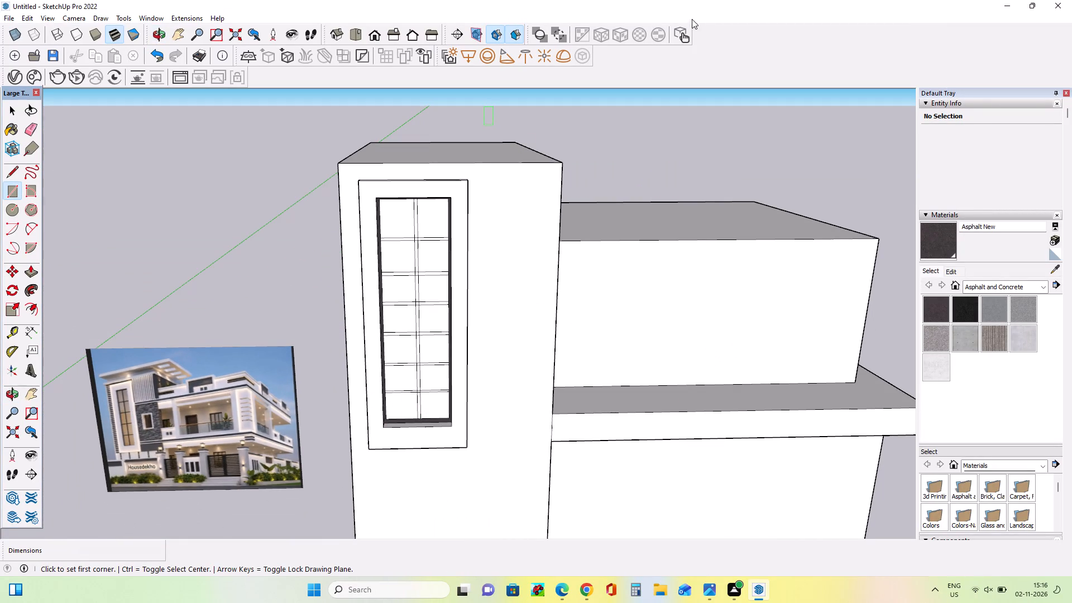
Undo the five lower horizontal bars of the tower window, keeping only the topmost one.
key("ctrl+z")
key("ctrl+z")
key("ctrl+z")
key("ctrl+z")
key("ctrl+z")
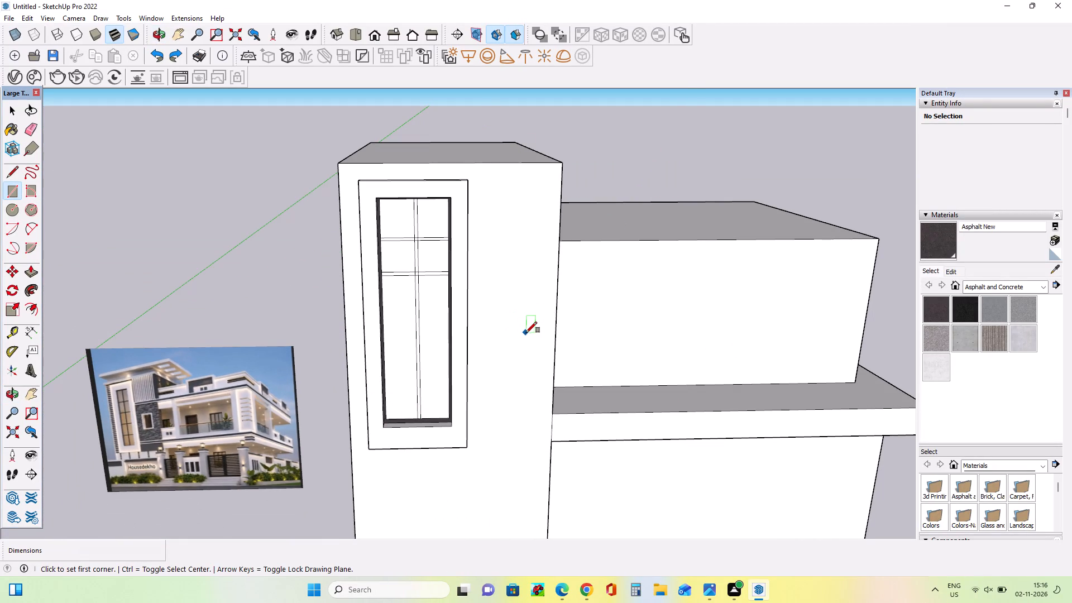
Draw a second horizontal rectangle about 5" tall and 9' 9" wide across the pane below the top bar, between the inner frame's sides.
middle_click_drag(409, 291, 407, 248)
scroll(385, 276, "up", 4)
middle_click_drag(414, 278, 365, 298)
scroll(362, 272, "up", 4)
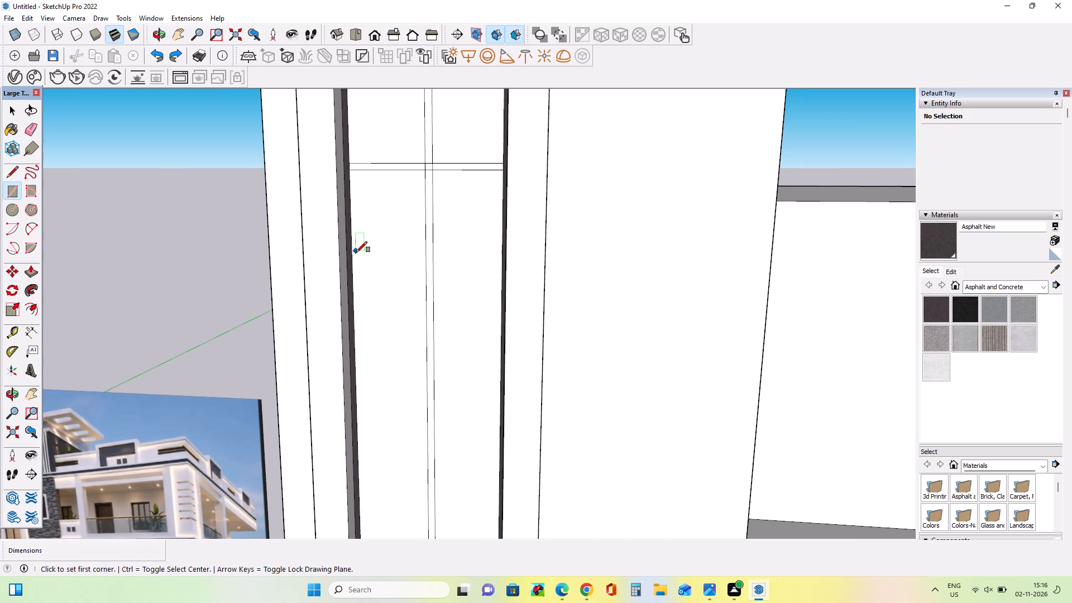
left_click(355, 252)
middle_click_drag(418, 305, 516, 264)
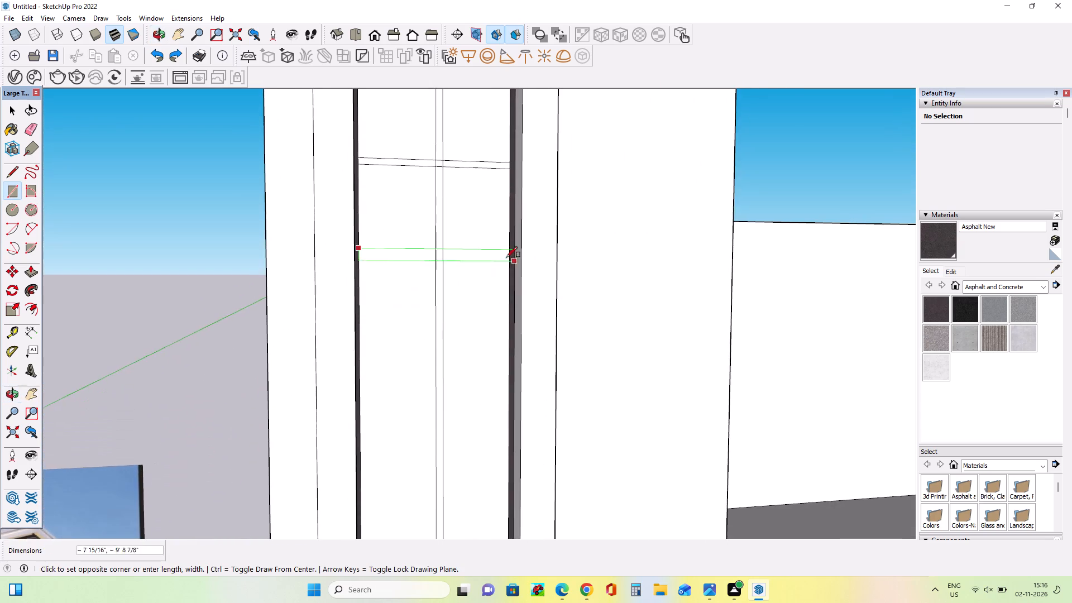
scroll(505, 257, "up", 4)
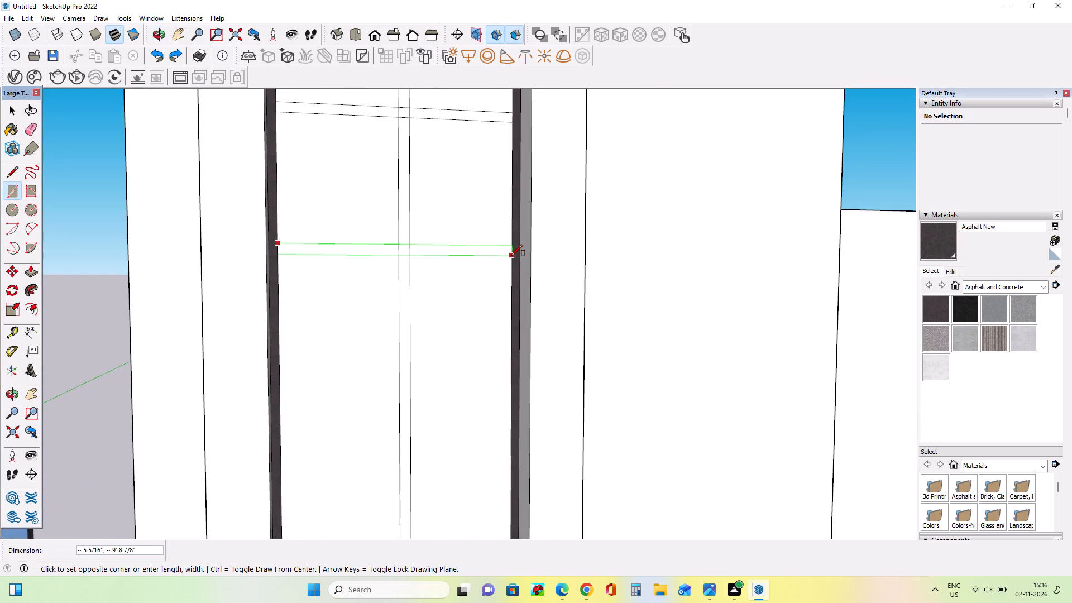
left_click(511, 253)
Draw a third horizontal rectangle about 4" tall and 9' 9" wide across the window pane below the second bar.
scroll(366, 247, "down", 3)
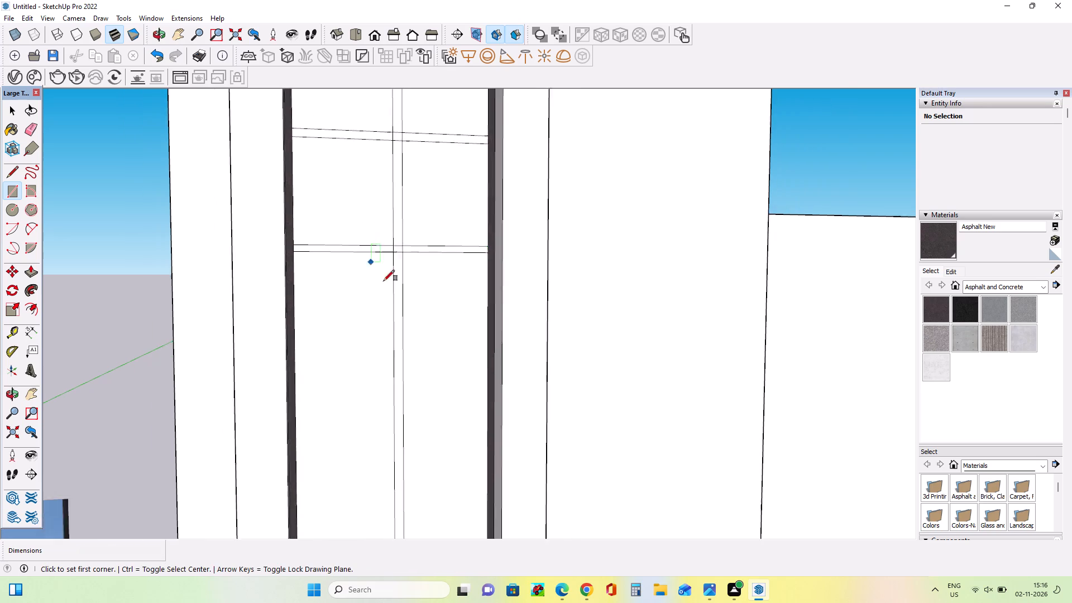
scroll(384, 281, "down", 1)
scroll(437, 283, "down", 5)
middle_click_drag(447, 301, 315, 319)
scroll(391, 337, "up", 4)
middle_click_drag(366, 322, 406, 277)
scroll(334, 309, "up", 1)
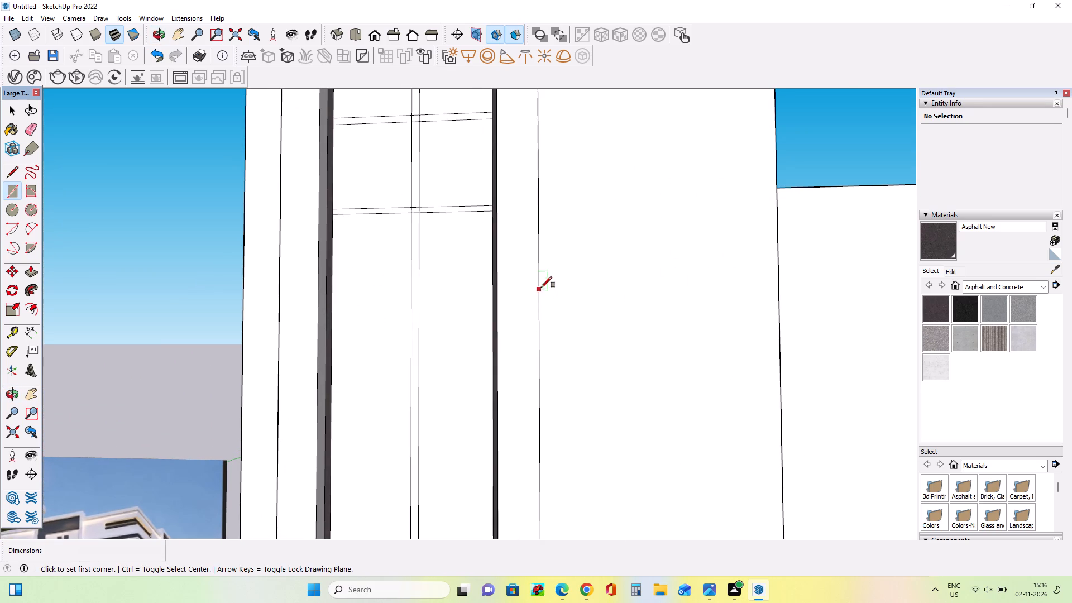
middle_click_drag(541, 288, 541, 296)
middle_click_drag(532, 290, 537, 305)
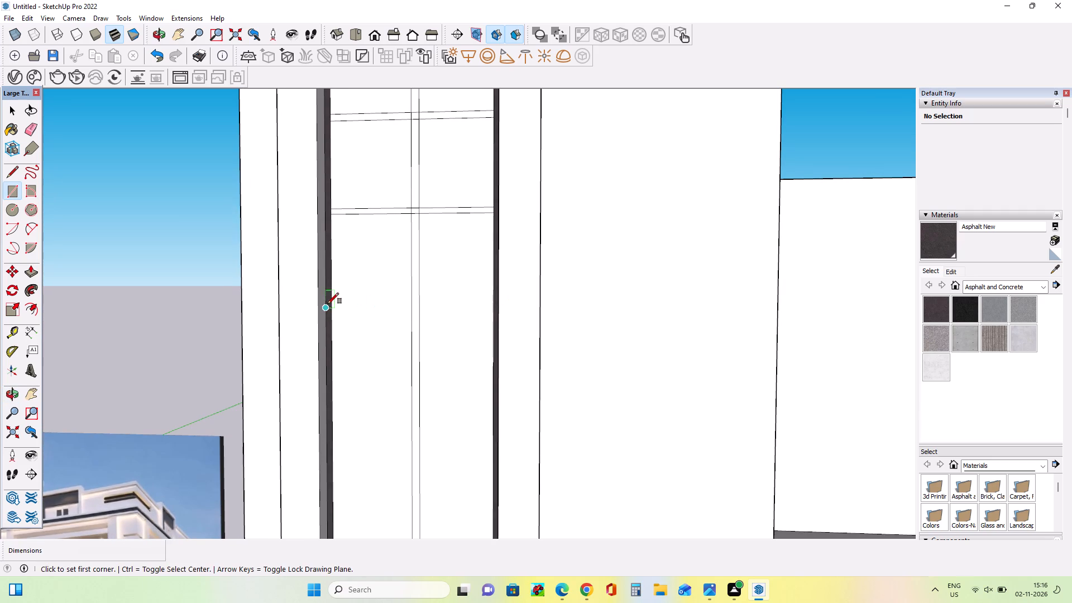
left_click(335, 313)
middle_click_drag(430, 331, 556, 323)
scroll(506, 331, "up", 3)
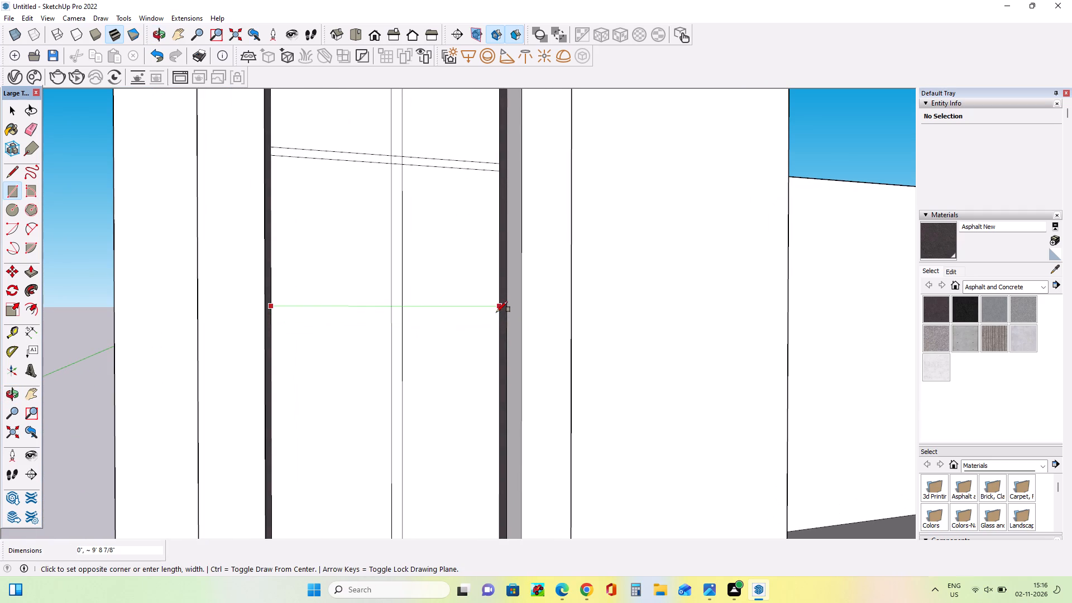
left_click(497, 314)
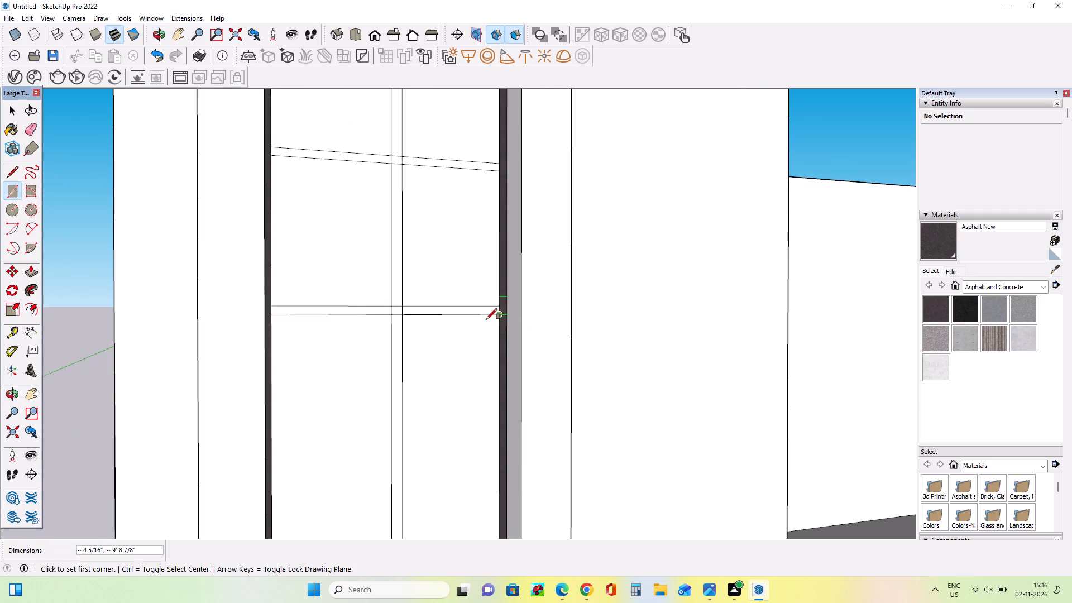
Examine the spacing of the three horizontal bars in the tower window against the reference image.
scroll(467, 303, "down", 9)
middle_click_drag(479, 326, 410, 368)
scroll(415, 368, "down", 1)
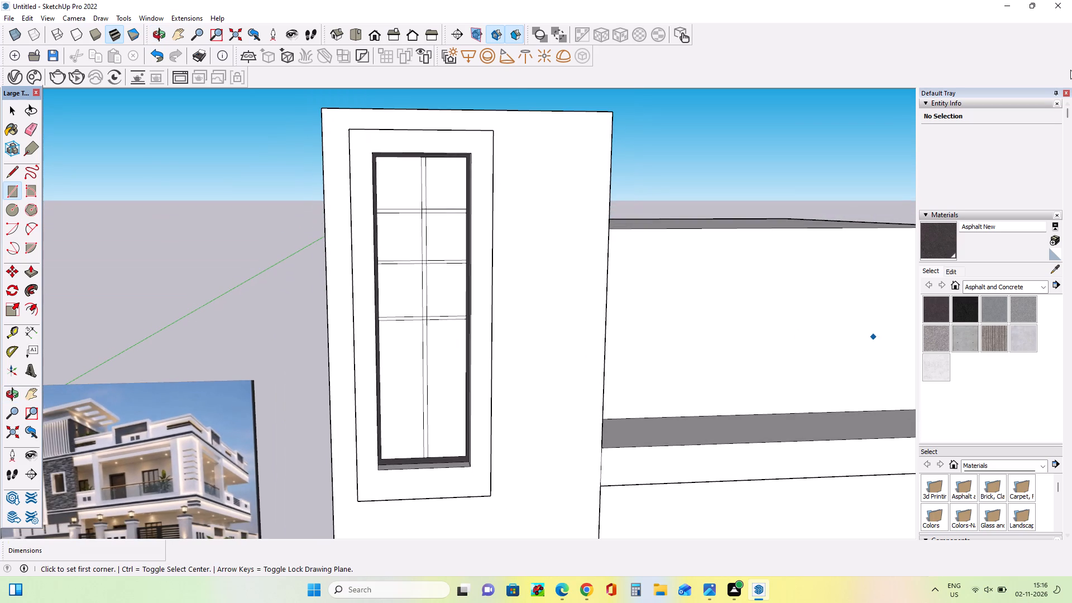
middle_click_drag(470, 284, 467, 303)
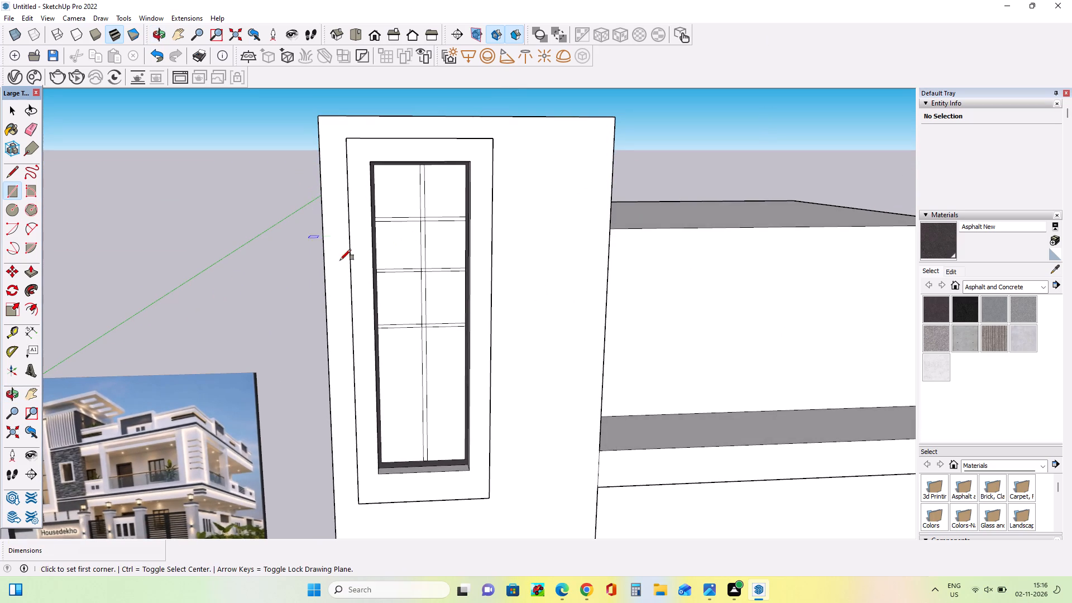
middle_click_drag(343, 263, 344, 288)
scroll(228, 274, "down", 3)
middle_click_drag(358, 305, 366, 243)
scroll(400, 313, "up", 2)
middle_click_drag(406, 319, 410, 337)
middle_click_drag(394, 347, 395, 357)
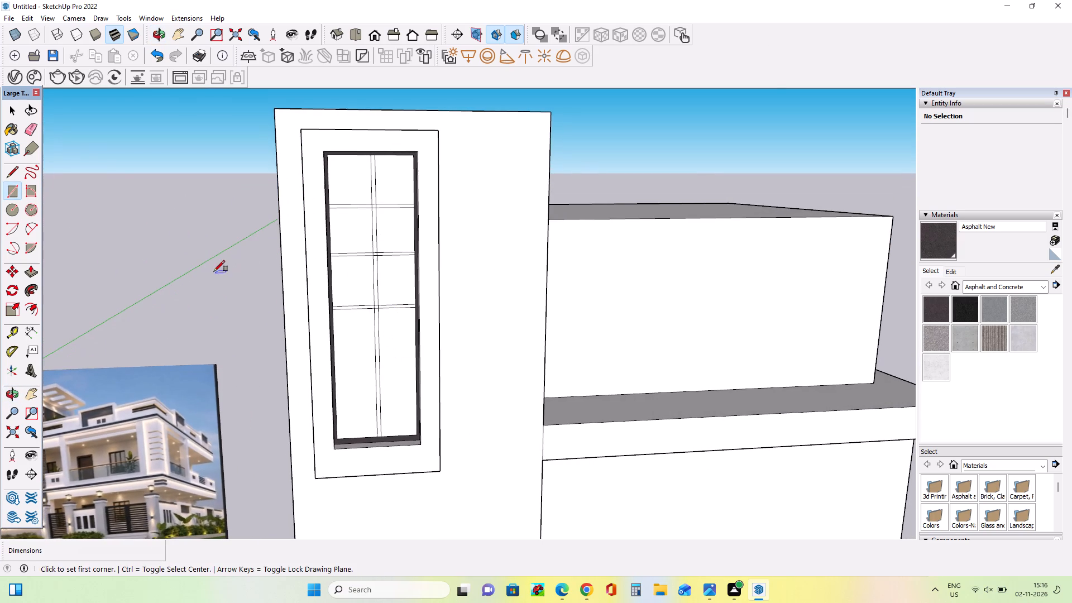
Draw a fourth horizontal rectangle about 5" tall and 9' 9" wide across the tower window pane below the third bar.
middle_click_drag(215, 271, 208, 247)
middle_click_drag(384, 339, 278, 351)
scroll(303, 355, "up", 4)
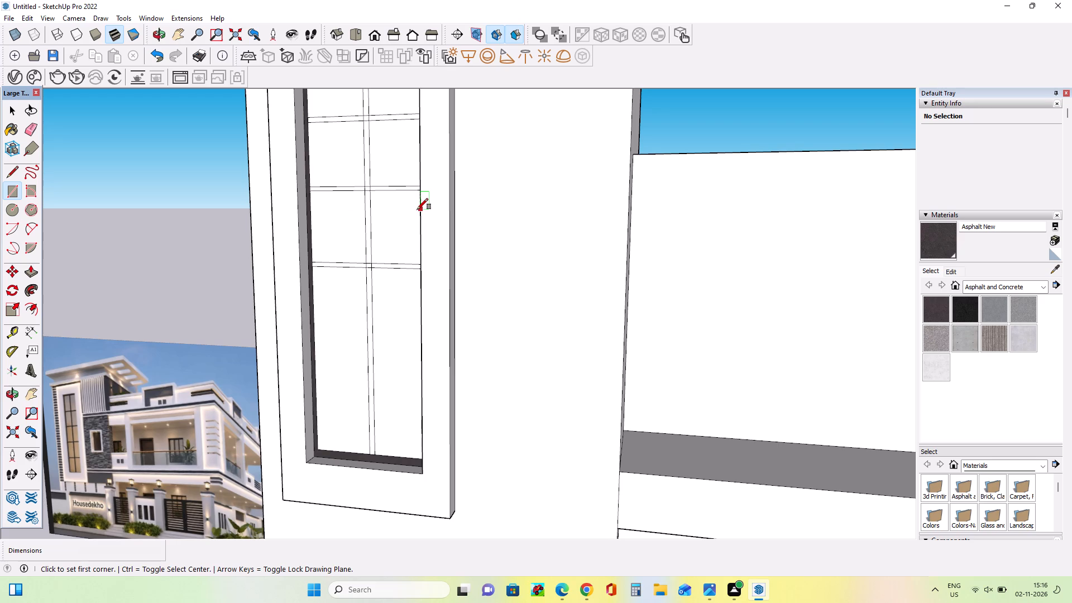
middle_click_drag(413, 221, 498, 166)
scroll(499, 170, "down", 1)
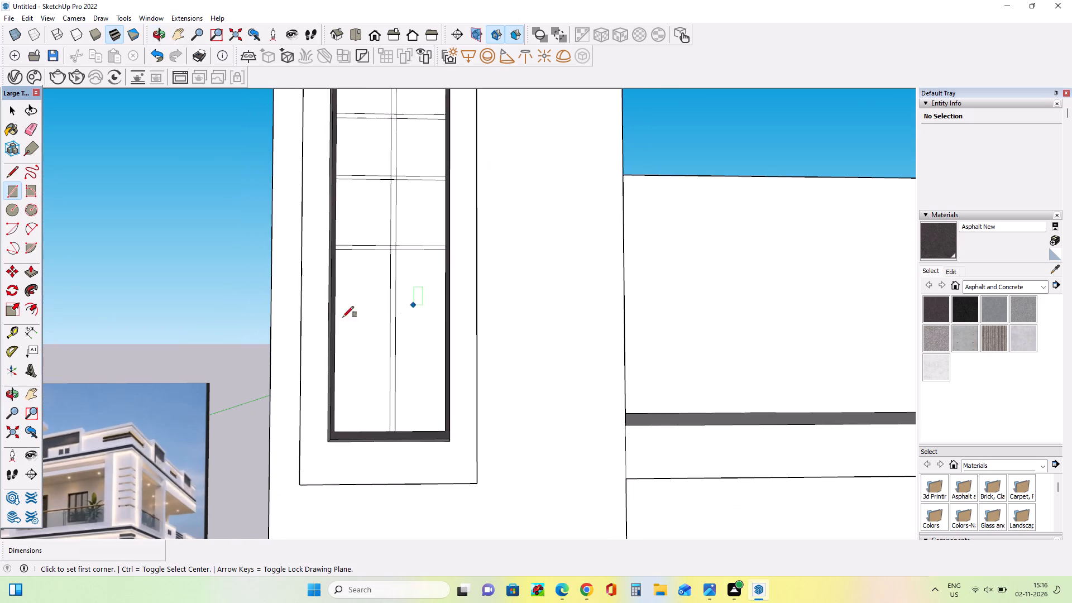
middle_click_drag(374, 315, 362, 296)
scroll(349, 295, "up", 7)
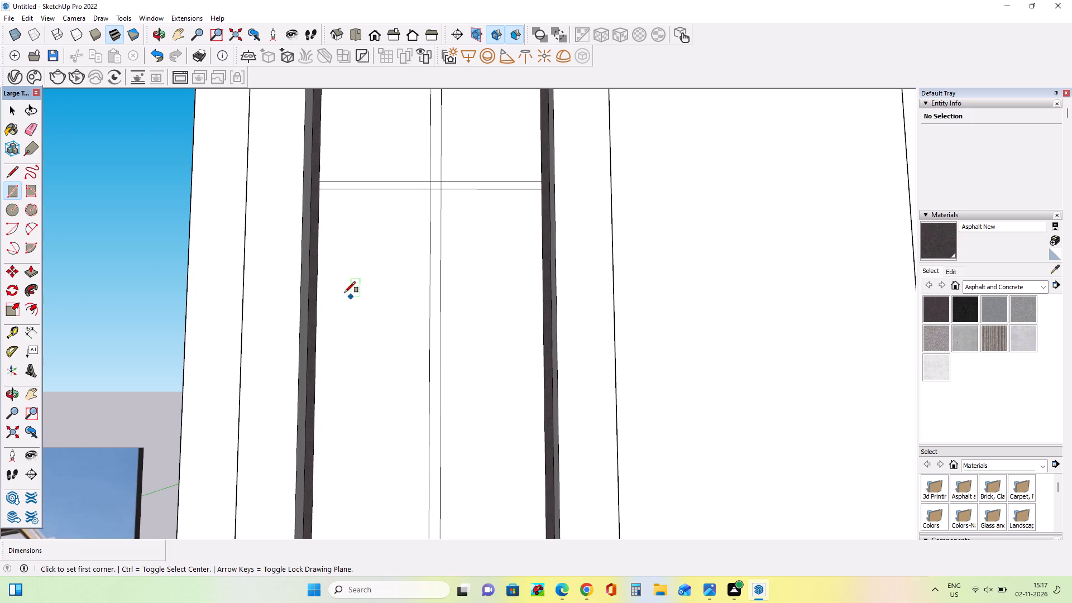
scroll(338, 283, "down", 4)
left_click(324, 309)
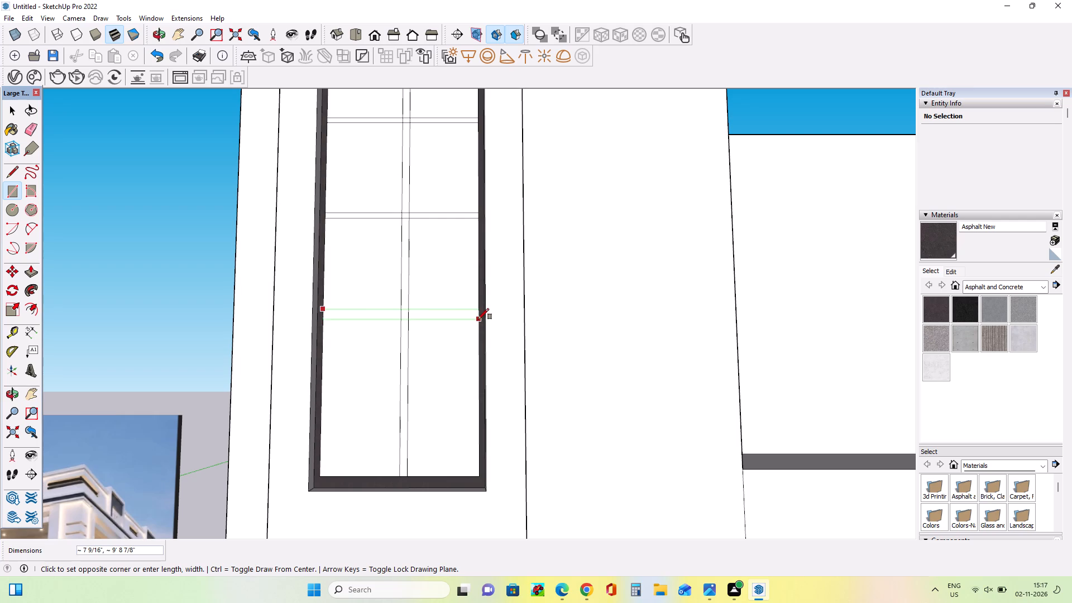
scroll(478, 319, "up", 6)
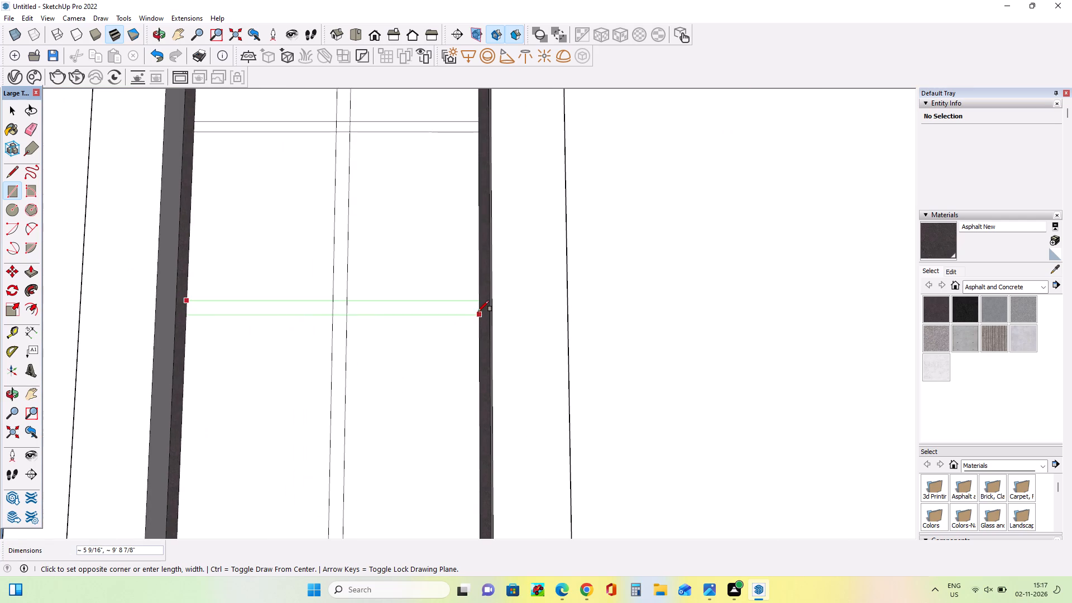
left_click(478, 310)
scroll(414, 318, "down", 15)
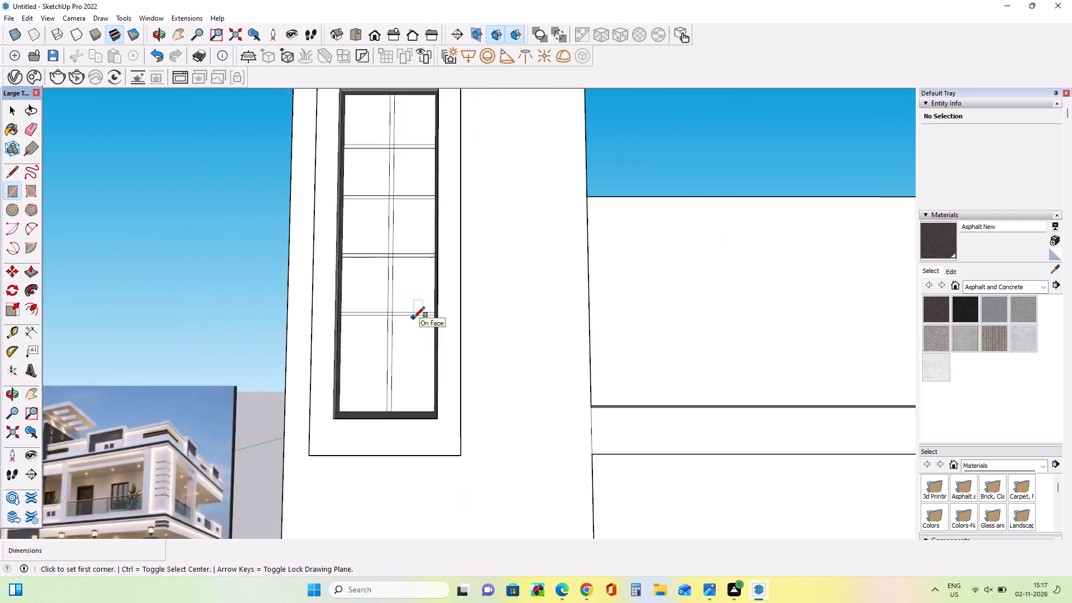
Undo all four horizontal bars of the tower window, keeping only the vertical centre bar on the pane.
scroll(414, 318, "down", 5)
middle_click_drag(420, 335, 451, 446)
scroll(428, 358, "up", 4)
middle_click_drag(428, 358, 433, 382)
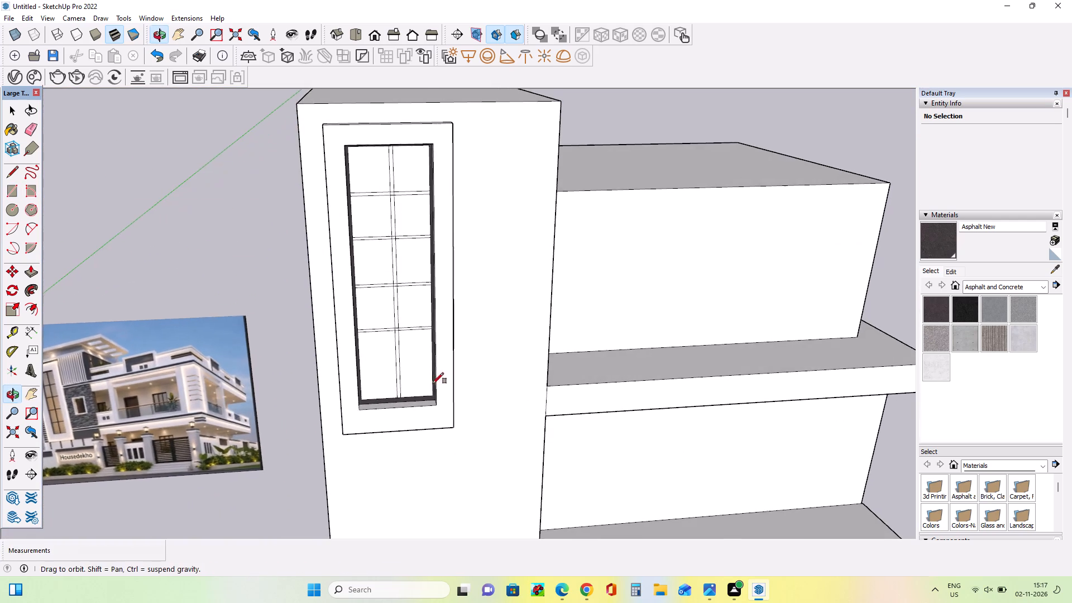
scroll(392, 384, "up", 3)
middle_click_drag(392, 383, 404, 359)
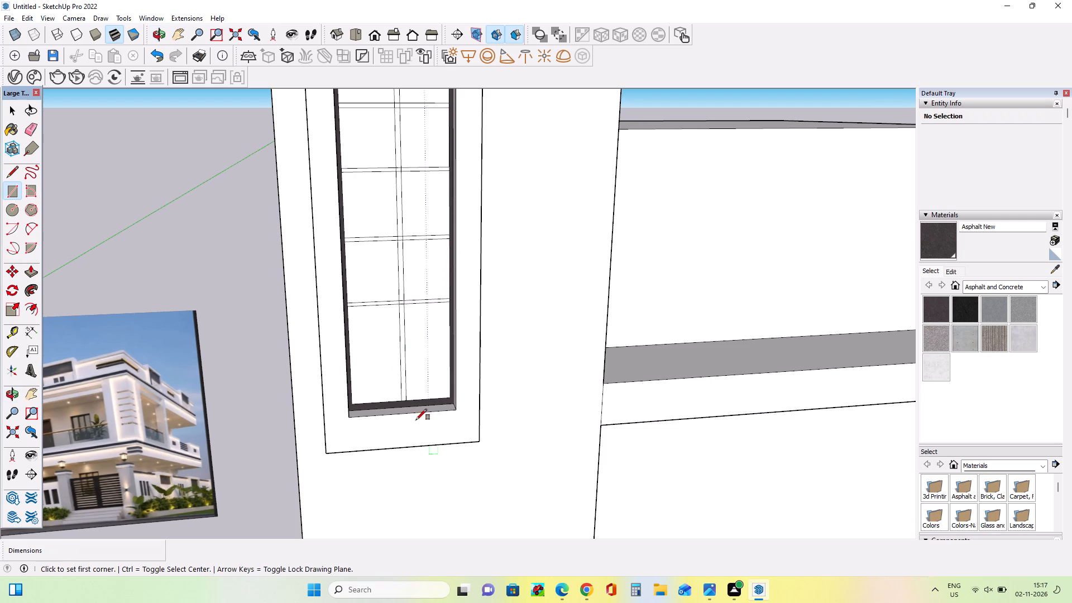
key("ctrl+z")
key("ctrl+z")
key("ctrl+z")
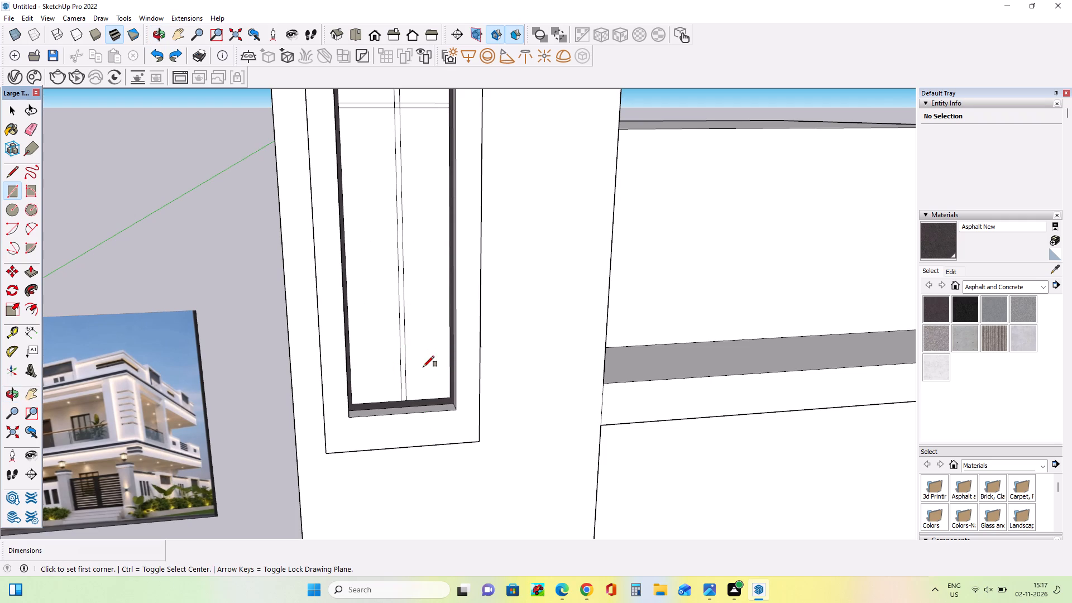
key("ctrl+z")
Draw a new top horizontal bar rectangle about 9' 9" wide across the upper pane, between the inner frame's sides.
middle_click_drag(404, 395, 412, 346)
scroll(410, 341, "down", 9)
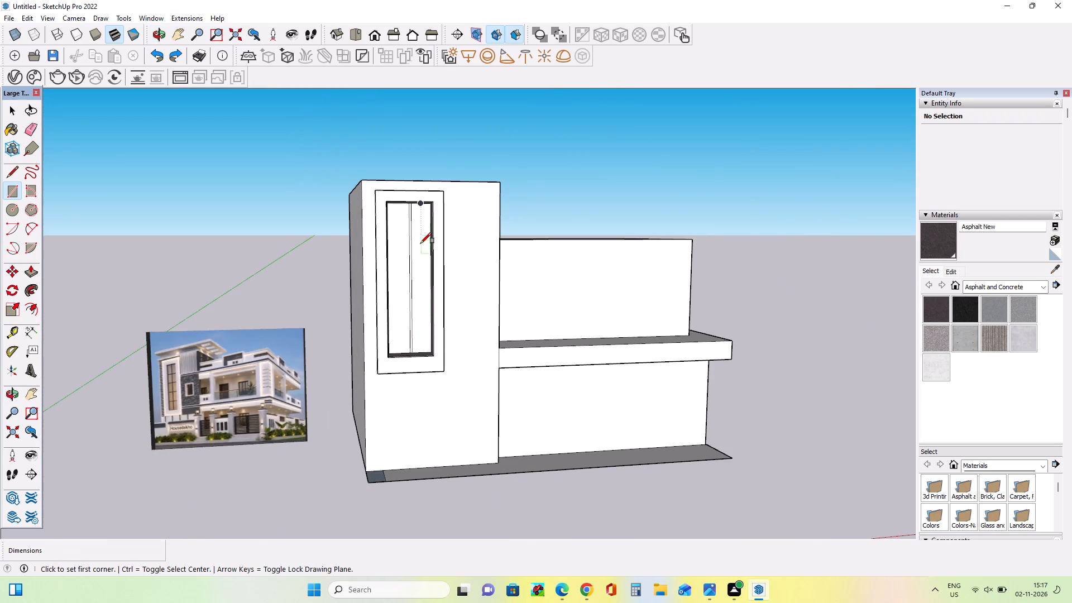
scroll(401, 229, "up", 10)
middle_click_drag(411, 244, 265, 295)
scroll(318, 242, "up", 4)
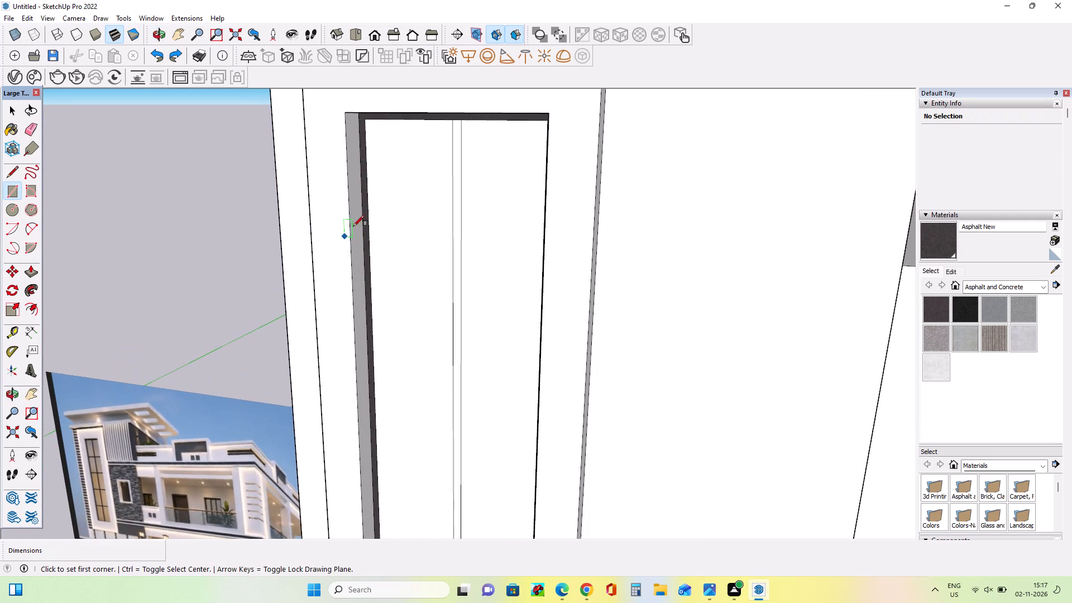
left_click(369, 224)
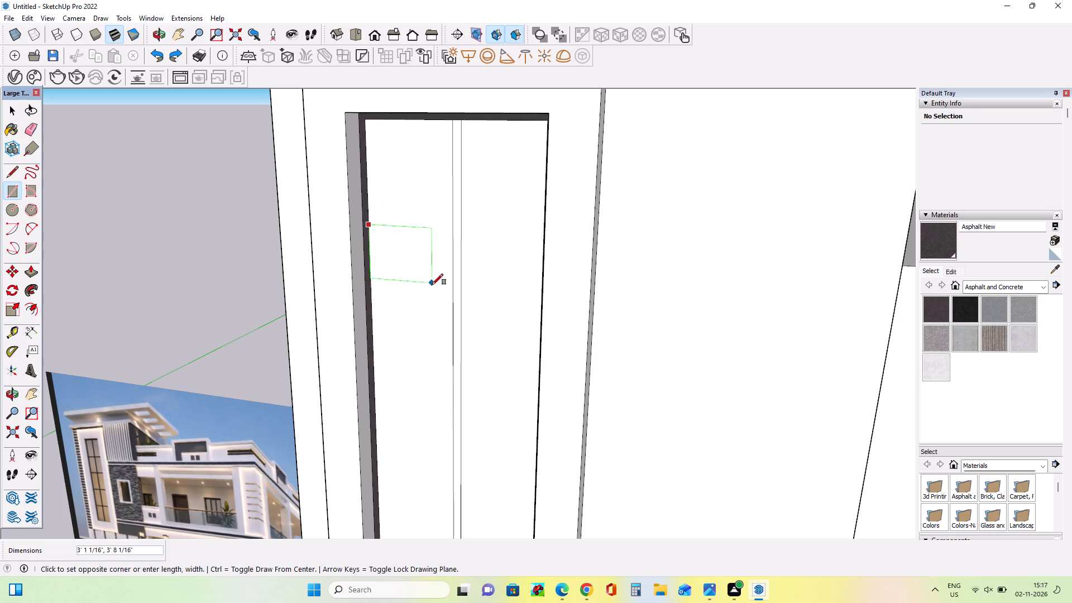
middle_click_drag(432, 285, 529, 211)
scroll(538, 233, "up", 4)
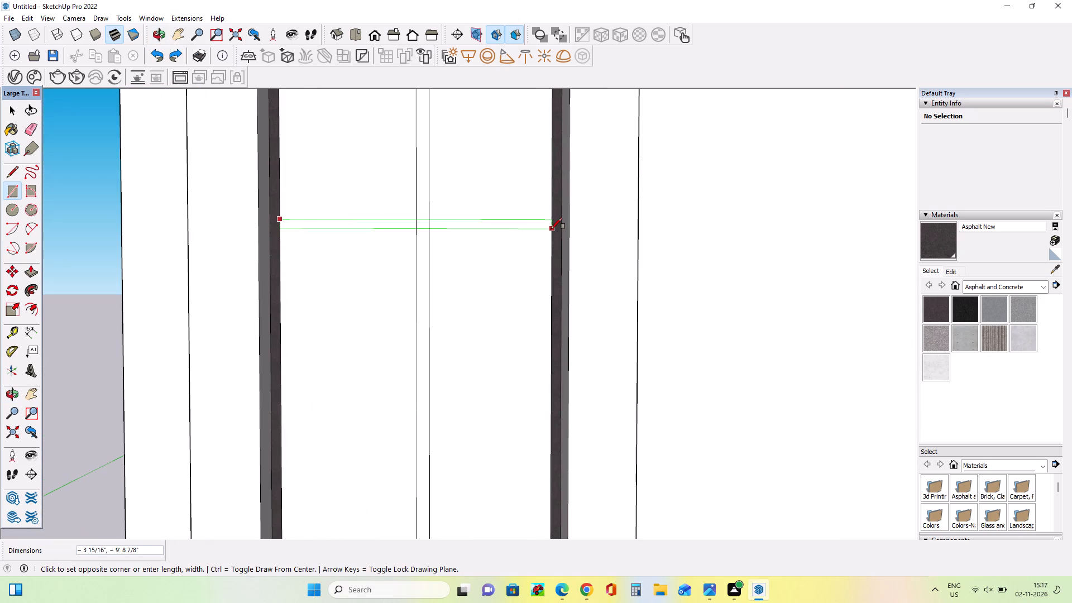
Complete the top horizontal bar rectangle, about 4" tall and 9' 9" wide, across the upper part of the tower window pane.
left_click(551, 227)
Draw a second horizontal bar rectangle about 2" tall and 9' 9" wide across the tower window pane, below the top bar.
scroll(399, 227, "down", 3)
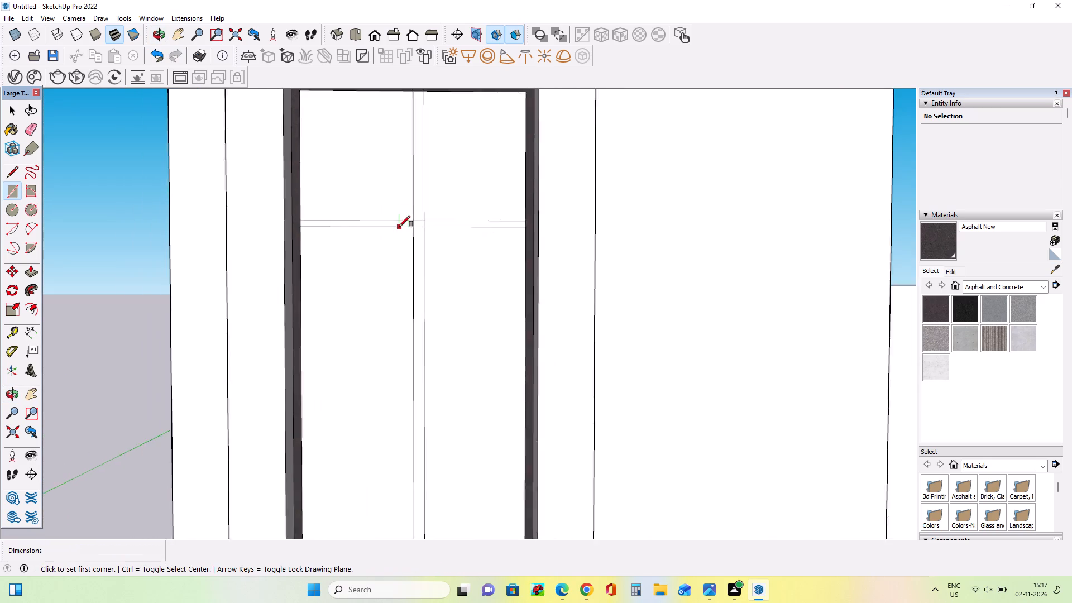
scroll(399, 227, "down", 6)
scroll(432, 261, "down", 6)
middle_click_drag(436, 332, 438, 302)
scroll(395, 280, "up", 5)
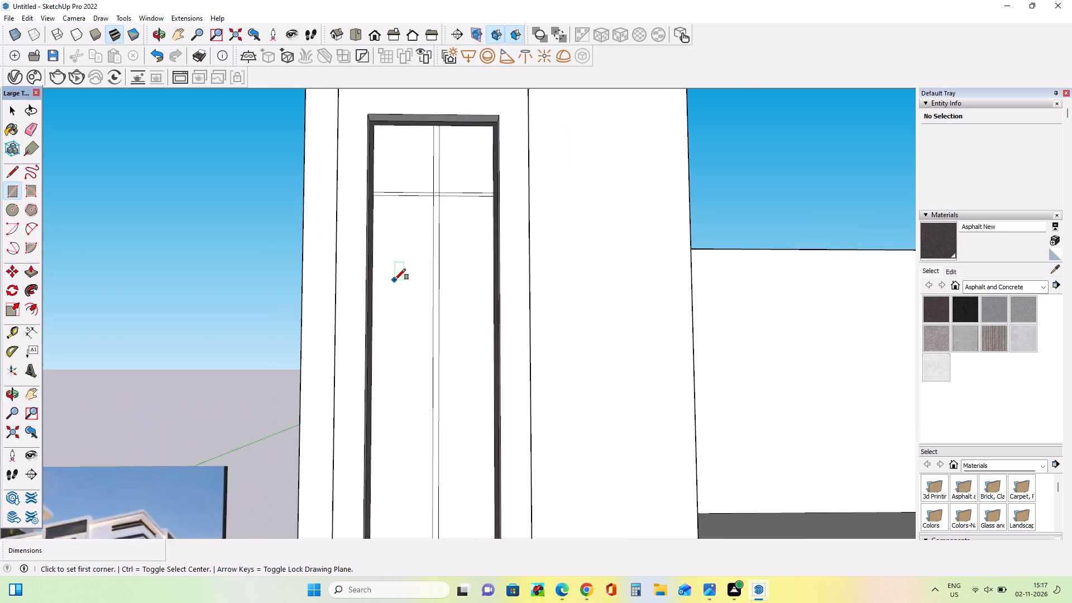
scroll(395, 280, "up", 2)
middle_click_drag(396, 280, 333, 342)
scroll(361, 246, "up", 2)
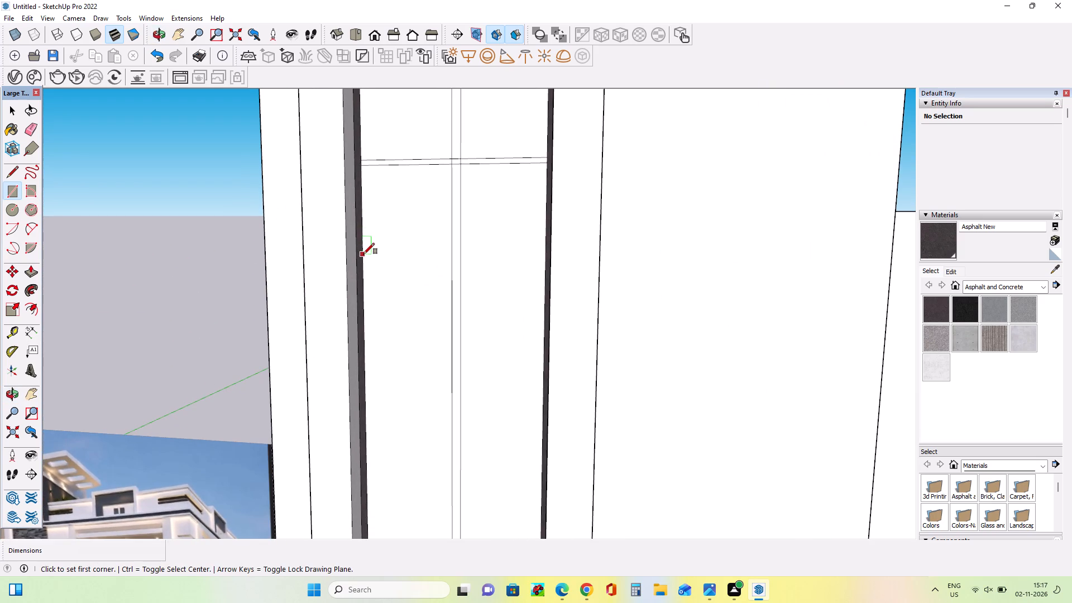
left_click(363, 254)
middle_click_drag(428, 284, 511, 263)
scroll(533, 263, "up", 3)
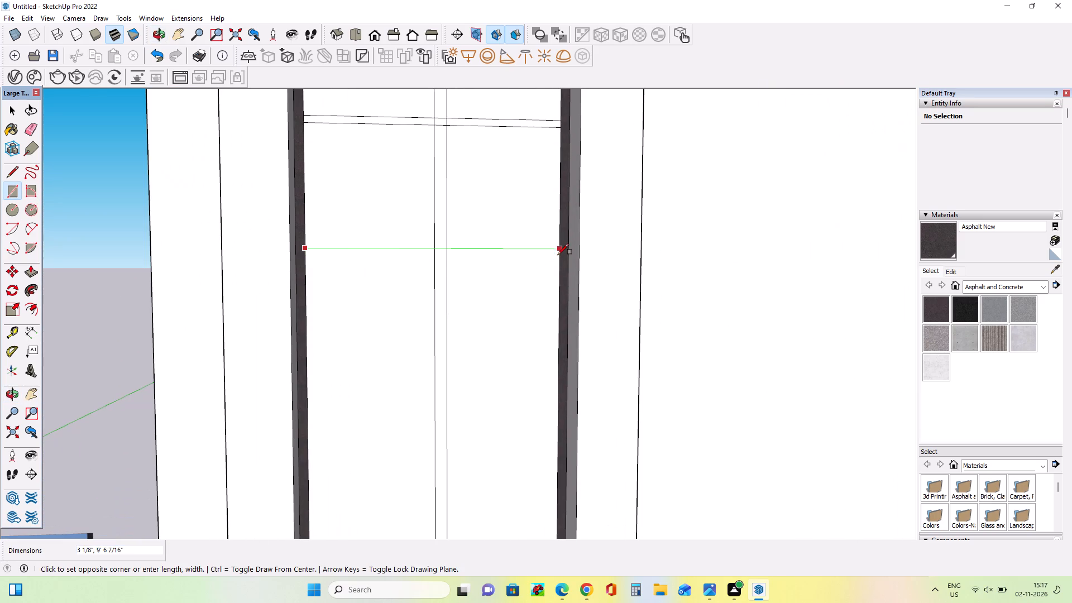
scroll(557, 261, "up", 4)
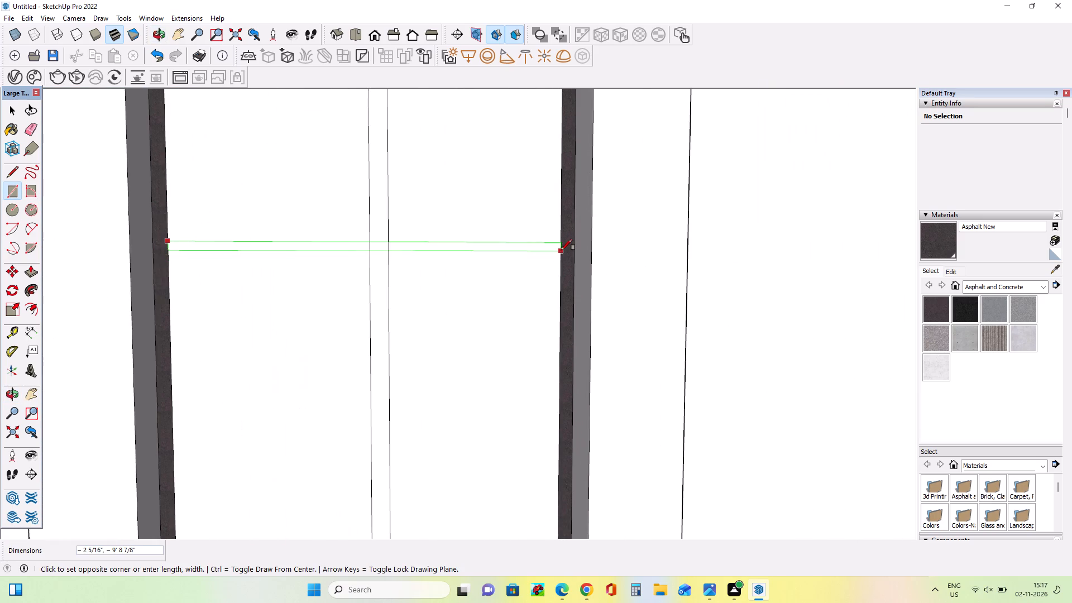
left_click(561, 250)
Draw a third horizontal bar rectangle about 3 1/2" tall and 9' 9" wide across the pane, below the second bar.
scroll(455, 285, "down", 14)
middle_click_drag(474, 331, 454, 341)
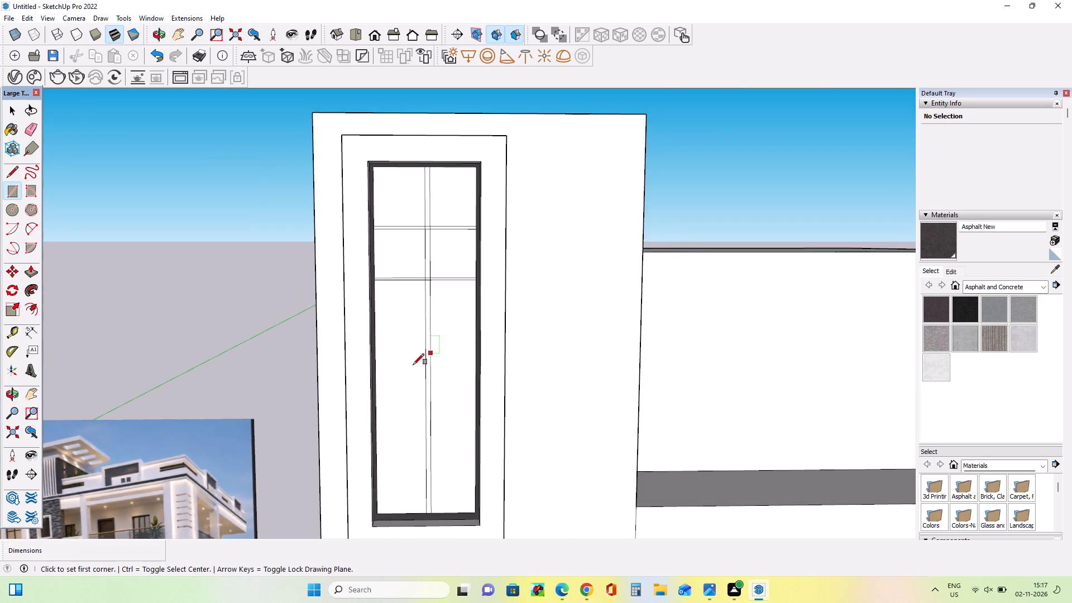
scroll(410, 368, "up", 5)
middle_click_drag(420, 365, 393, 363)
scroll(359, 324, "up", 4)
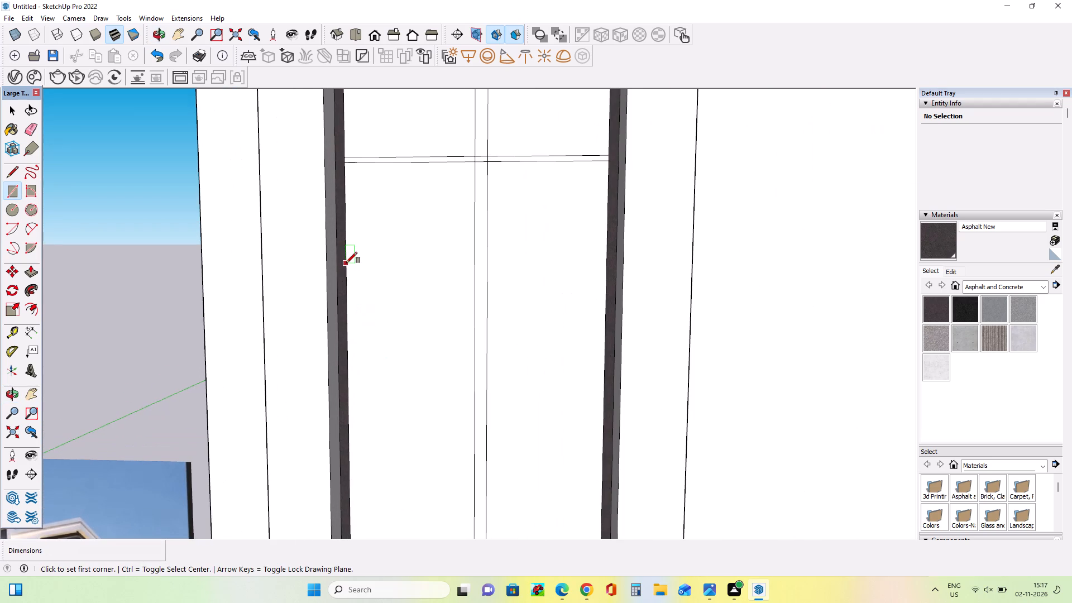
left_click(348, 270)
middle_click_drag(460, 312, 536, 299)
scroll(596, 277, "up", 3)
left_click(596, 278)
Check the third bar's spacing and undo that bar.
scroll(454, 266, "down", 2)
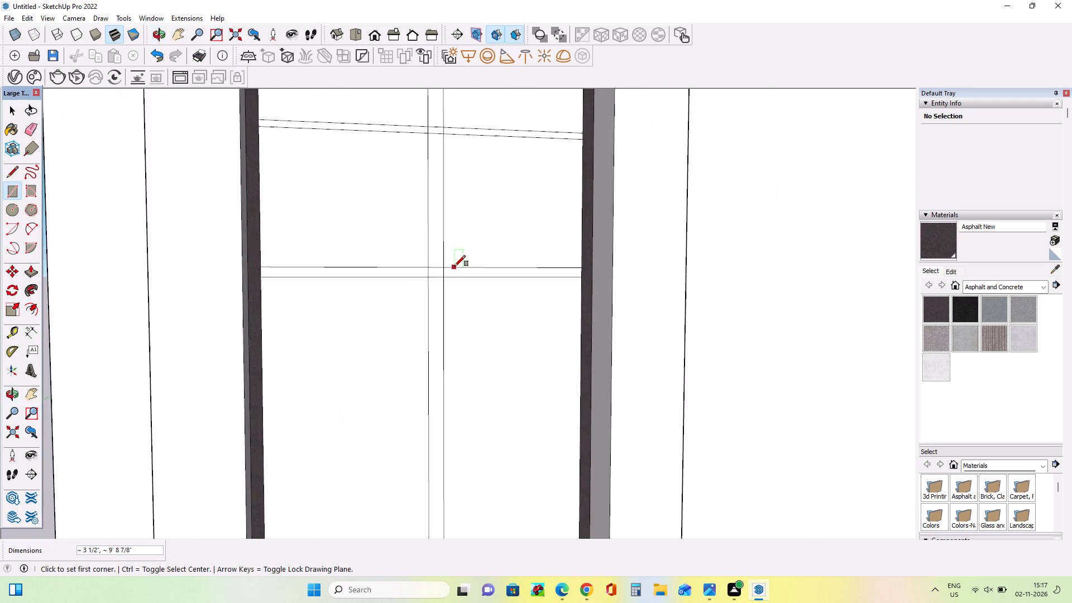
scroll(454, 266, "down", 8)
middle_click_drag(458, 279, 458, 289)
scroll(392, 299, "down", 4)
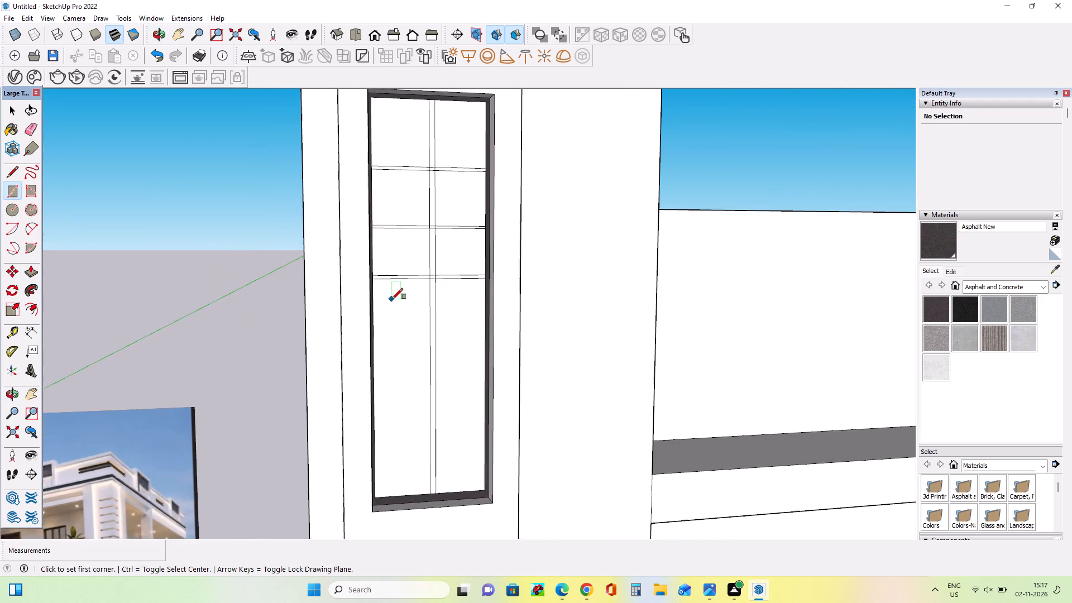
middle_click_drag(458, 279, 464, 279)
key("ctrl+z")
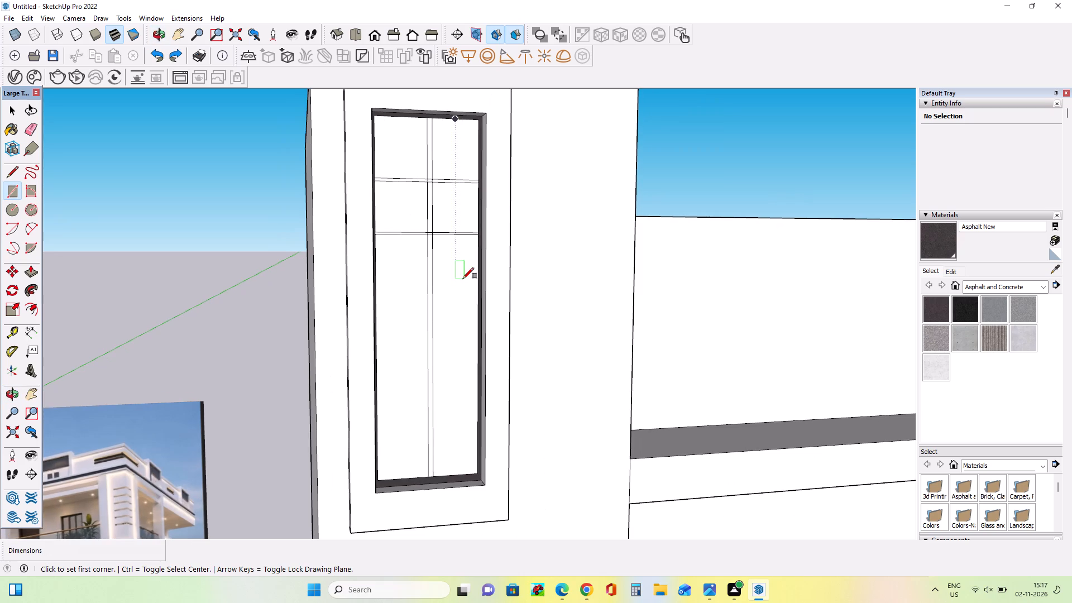
Redraw the third horizontal bar about 3" tall between the inner frame's sides, slightly lower so its spacing matches the bars above.
middle_click_drag(461, 279, 448, 267)
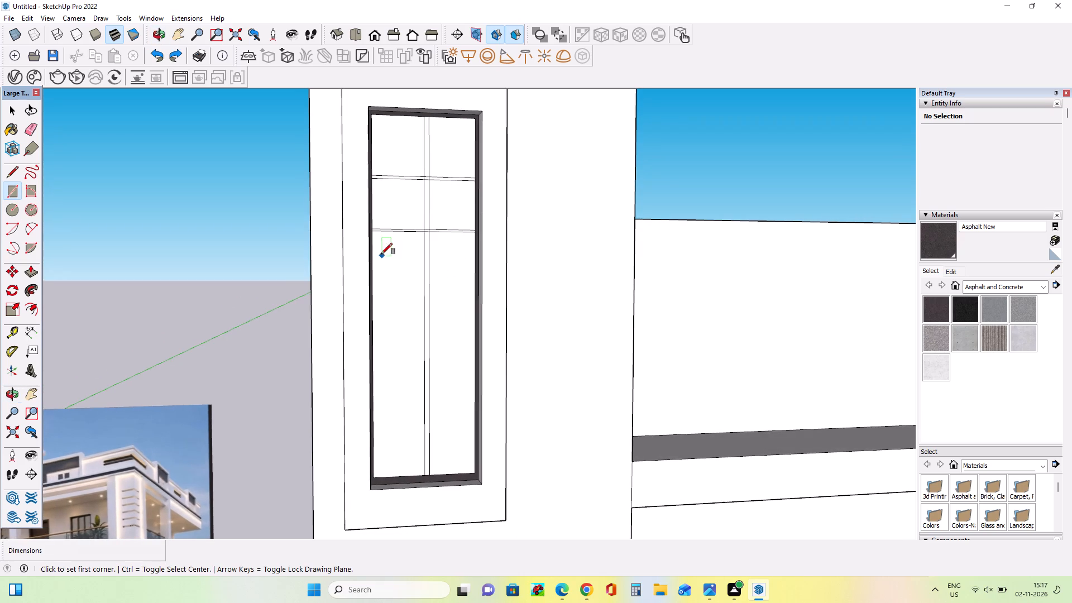
middle_click_drag(382, 254, 386, 237)
scroll(396, 301, "up", 4)
middle_click_drag(464, 319, 343, 353)
scroll(357, 298, "up", 4)
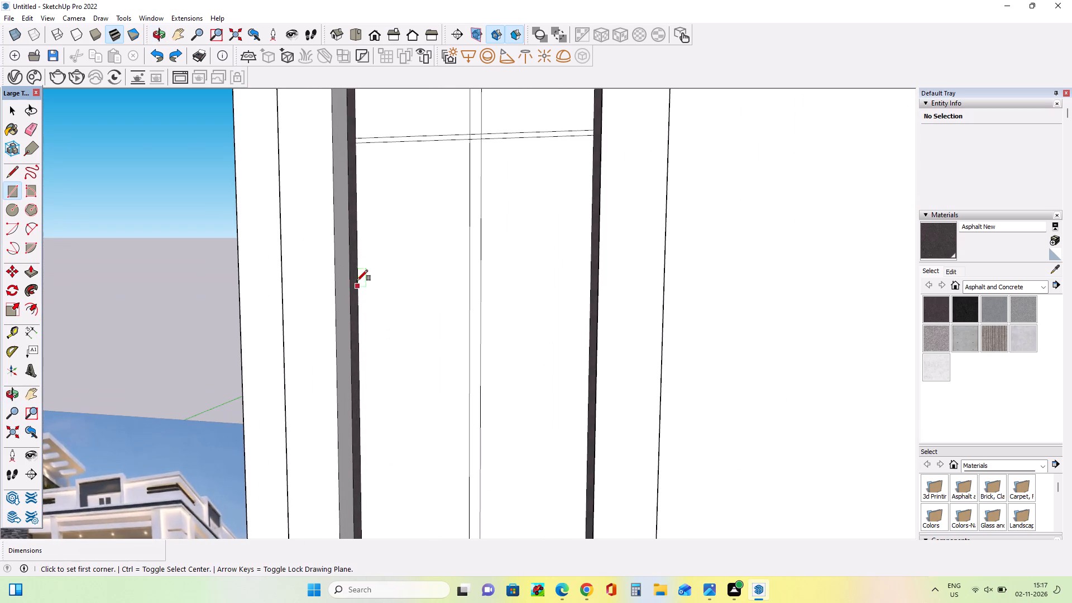
left_click(358, 259)
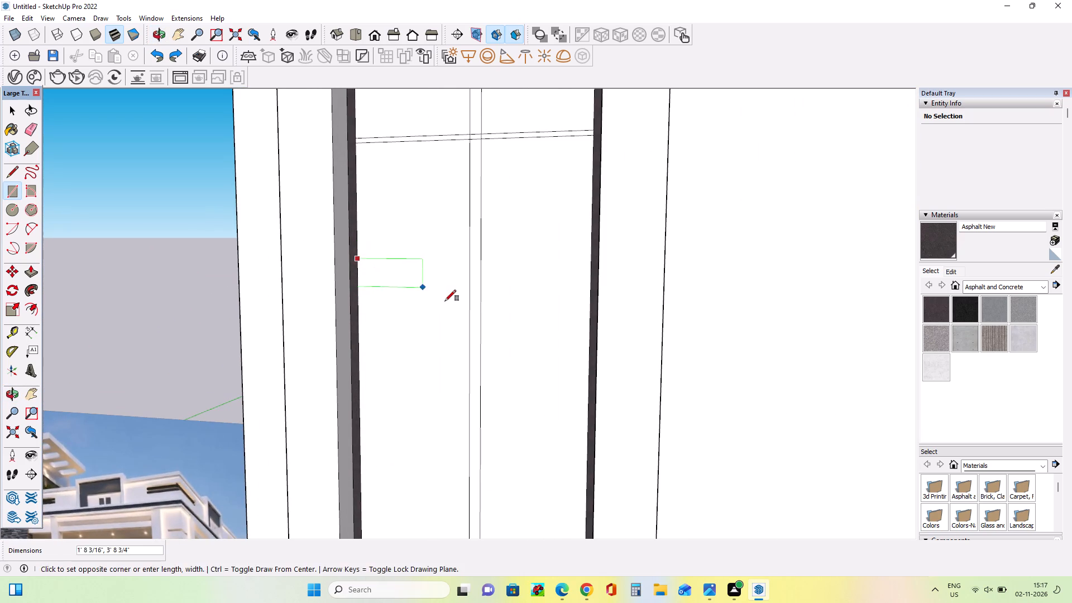
middle_click_drag(445, 301, 572, 298)
scroll(567, 285, "up", 3)
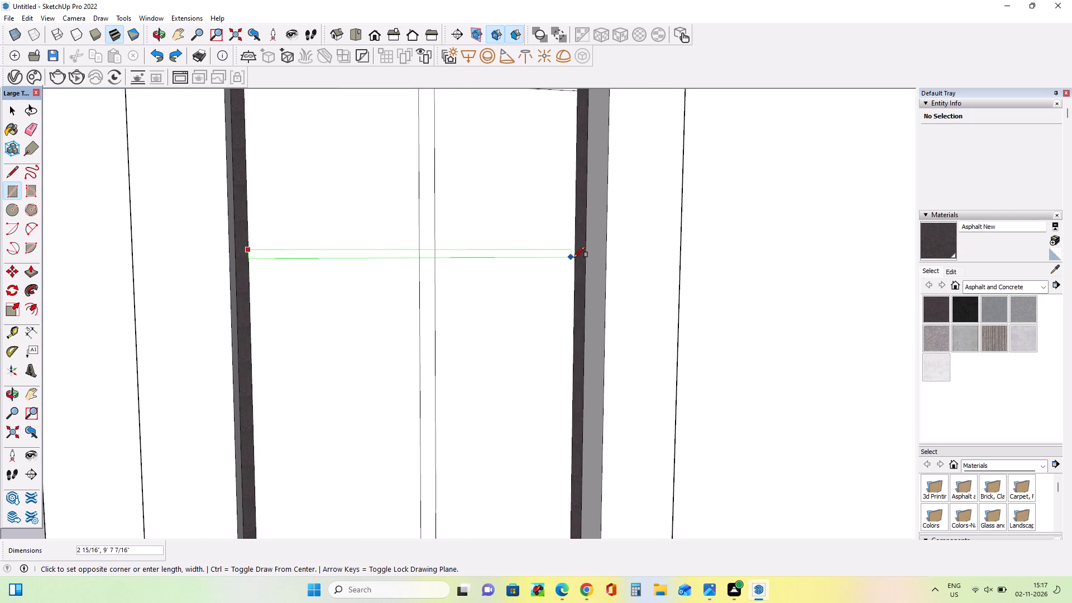
left_click(577, 257)
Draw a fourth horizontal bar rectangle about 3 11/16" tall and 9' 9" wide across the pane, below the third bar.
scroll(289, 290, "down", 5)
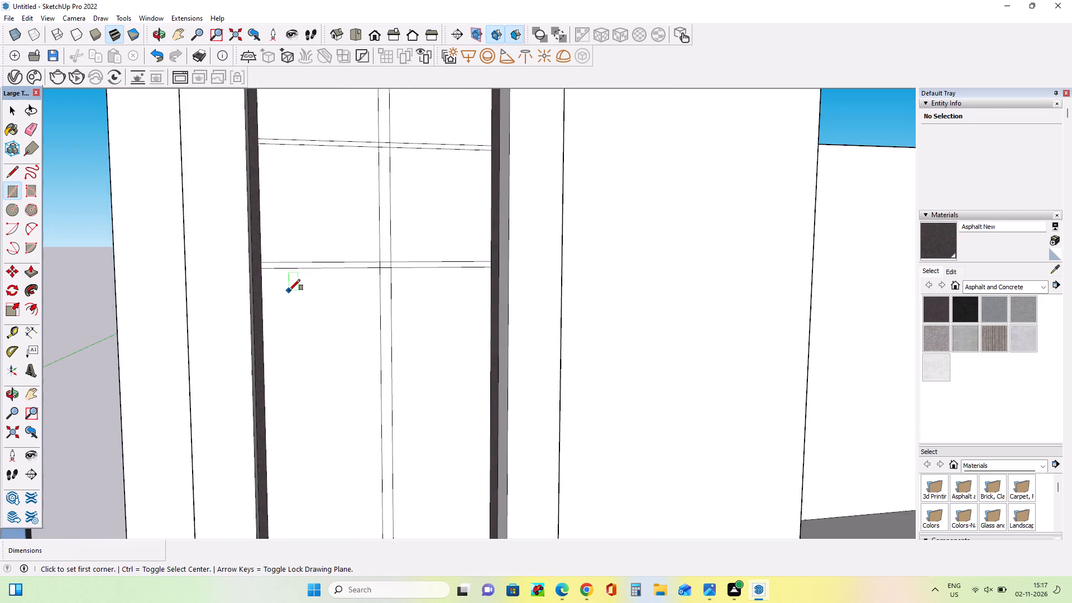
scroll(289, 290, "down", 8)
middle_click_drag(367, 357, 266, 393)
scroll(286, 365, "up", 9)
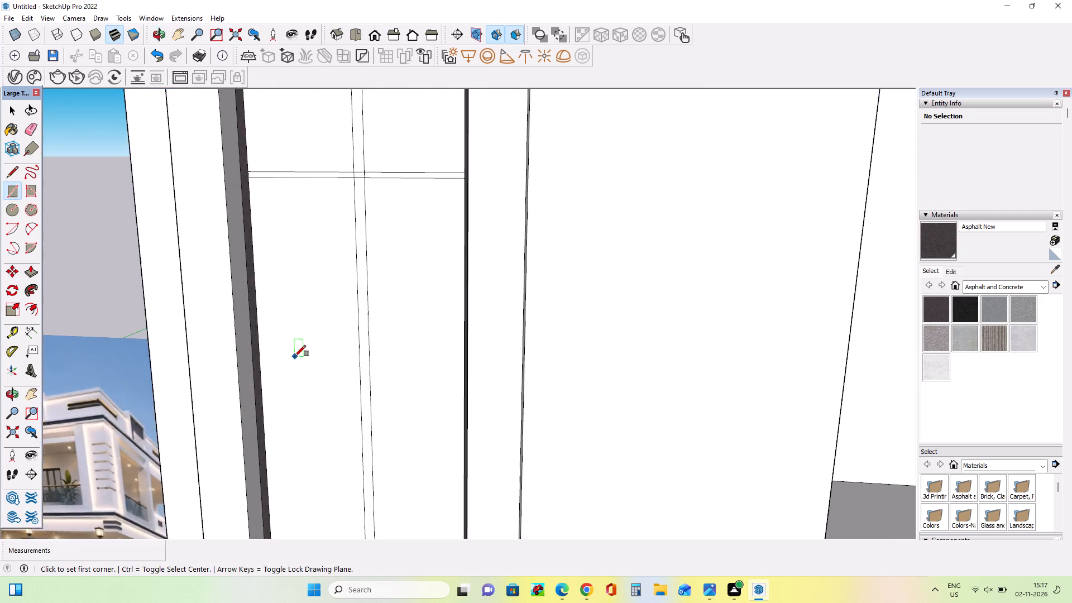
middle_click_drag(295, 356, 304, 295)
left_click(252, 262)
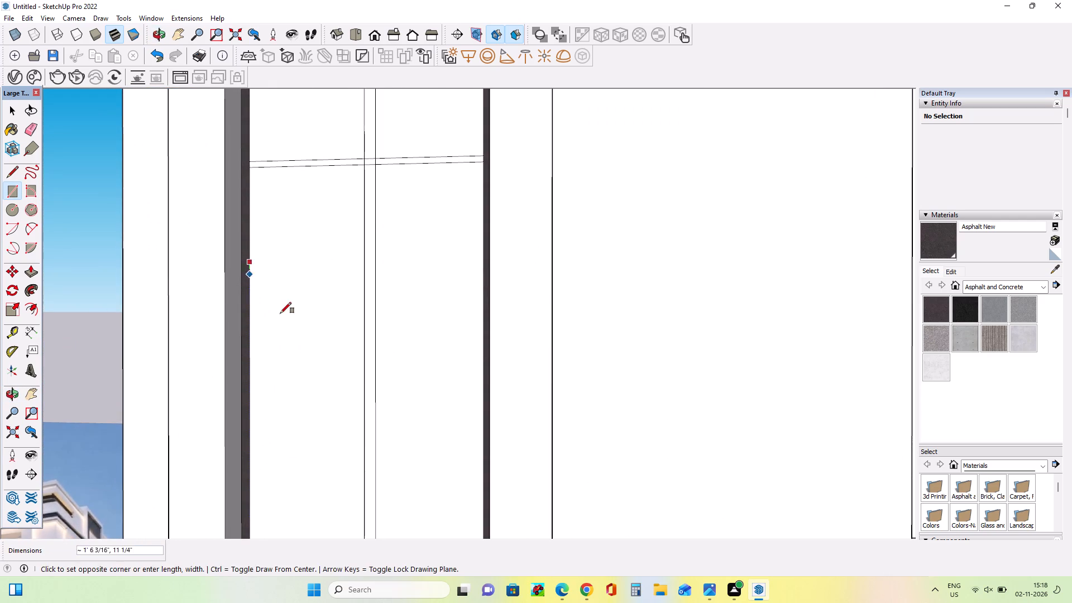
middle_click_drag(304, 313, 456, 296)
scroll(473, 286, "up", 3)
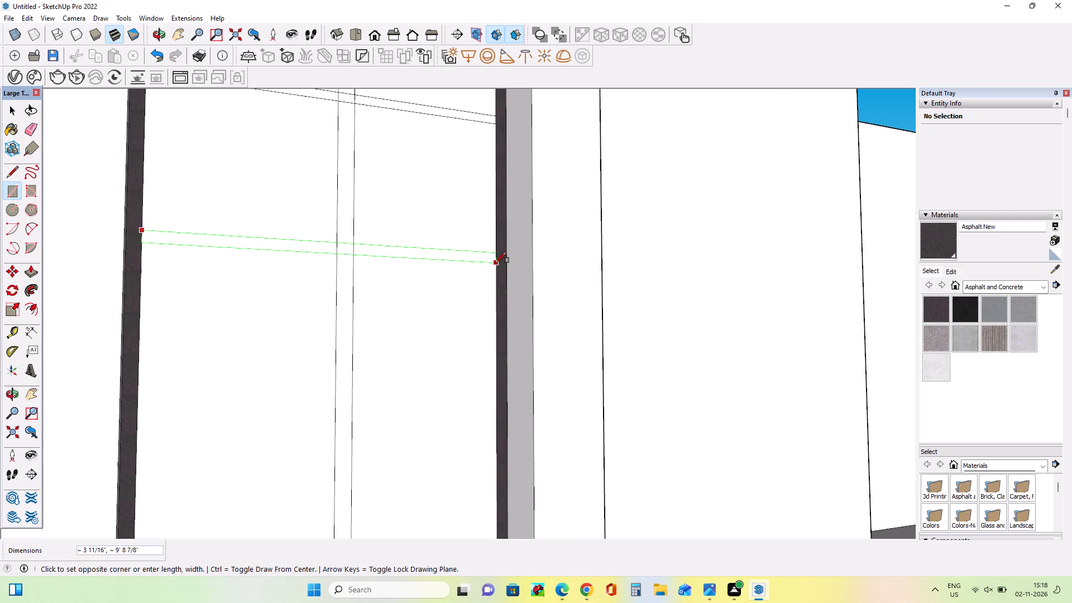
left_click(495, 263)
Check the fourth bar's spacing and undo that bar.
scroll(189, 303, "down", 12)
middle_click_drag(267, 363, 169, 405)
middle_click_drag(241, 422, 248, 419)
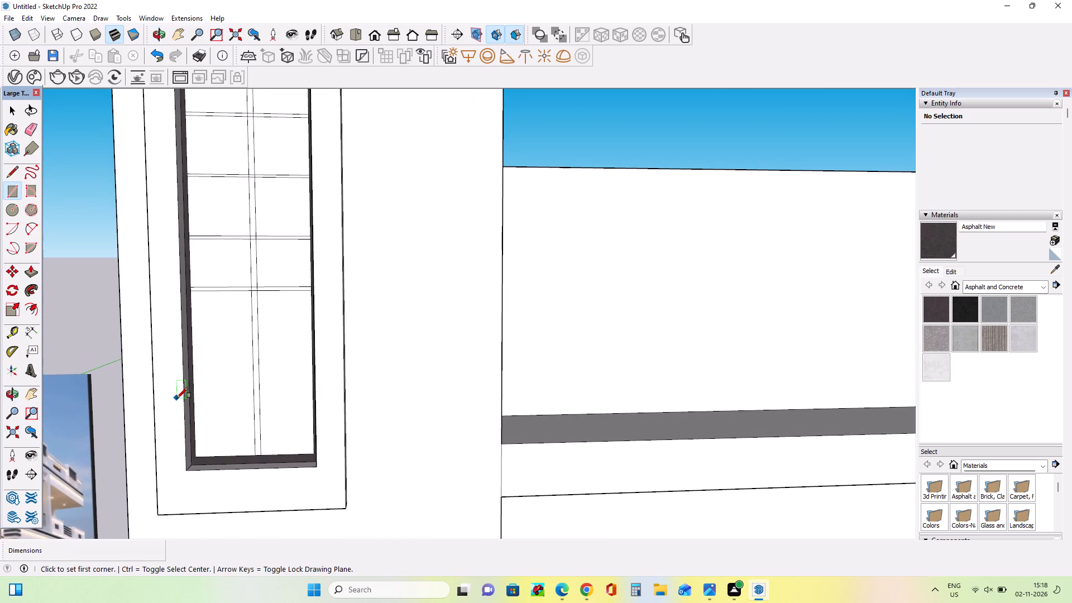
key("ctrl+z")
Redraw the fourth horizontal bar about 9' 9" wide across the pane, slightly lower to match the spacing of the bars above.
middle_click_drag(179, 387, 178, 376)
middle_click_drag(253, 372, 233, 404)
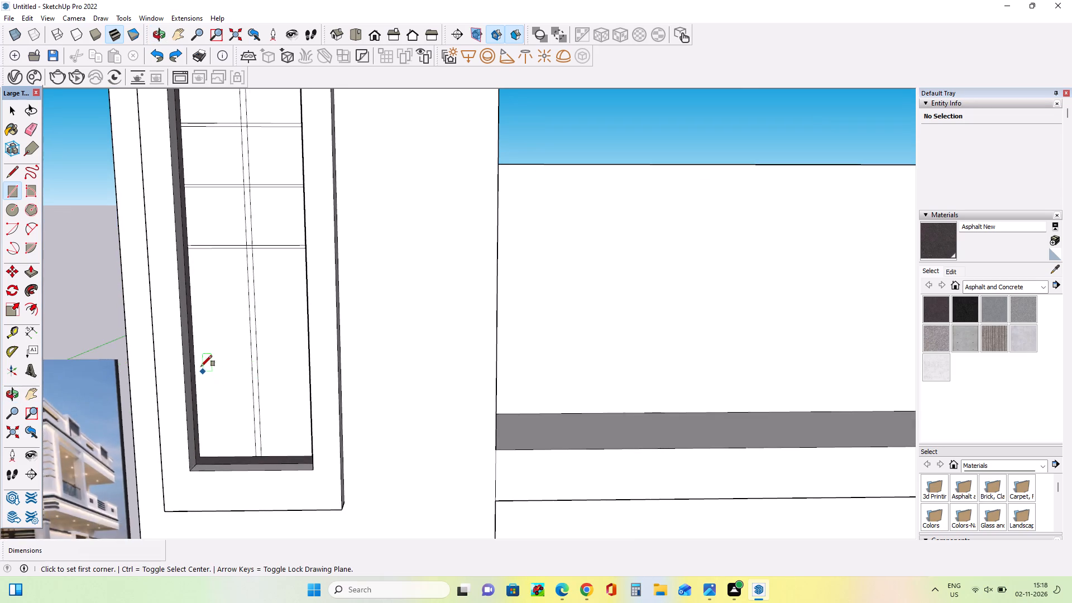
scroll(190, 349, "up", 4)
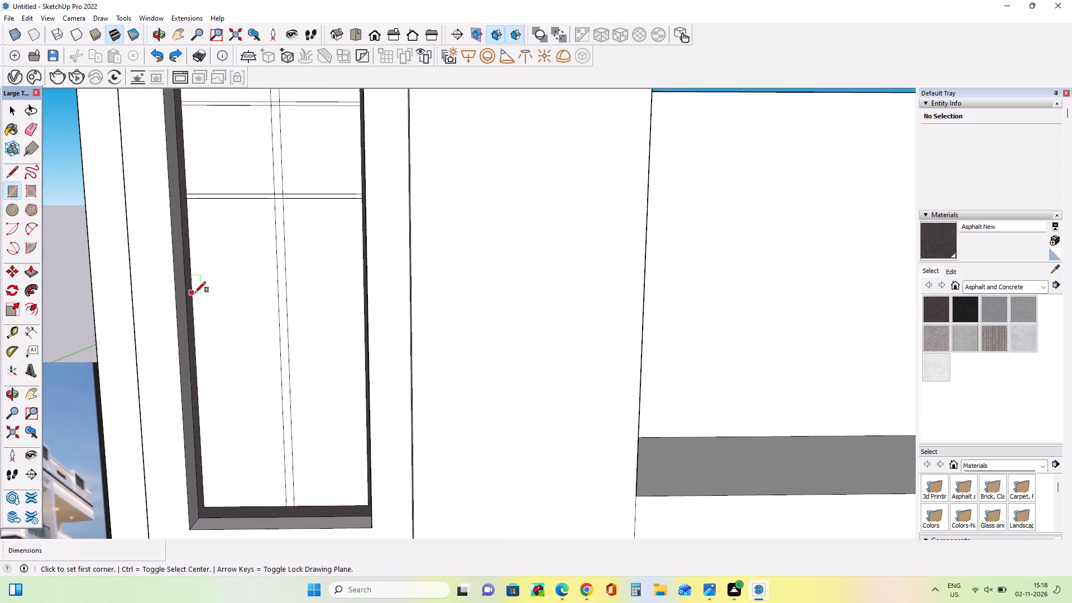
left_click(195, 293)
middle_click_drag(226, 341, 418, 336)
scroll(373, 315, "up", 3)
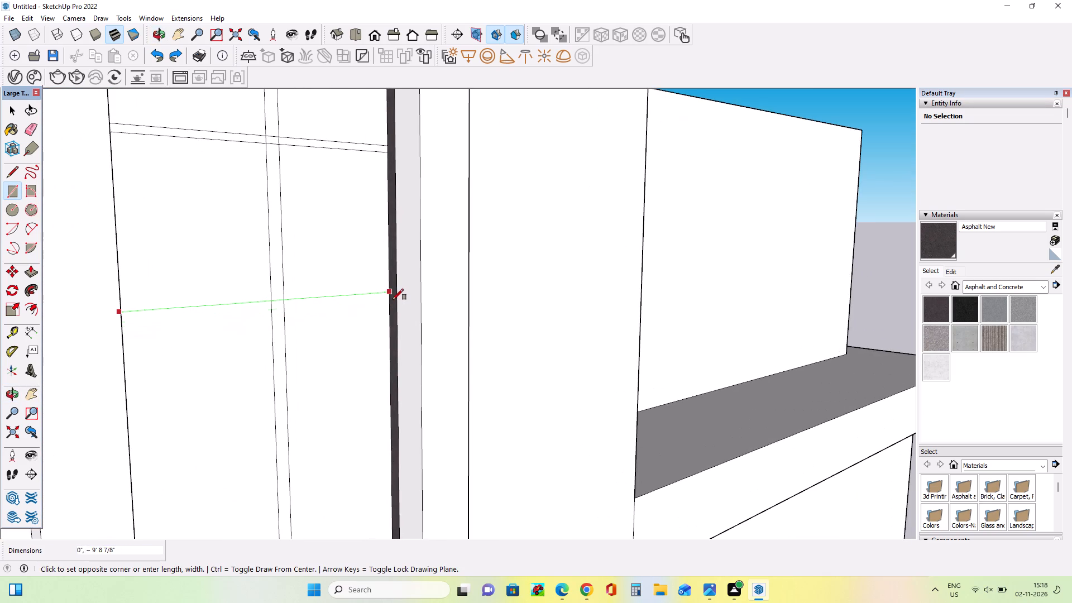
left_click(393, 302)
Draw a fifth horizontal bar rectangle about 9' 9" wide between the fourth bar and the bottom of the tower window frame.
scroll(200, 324, "down", 5)
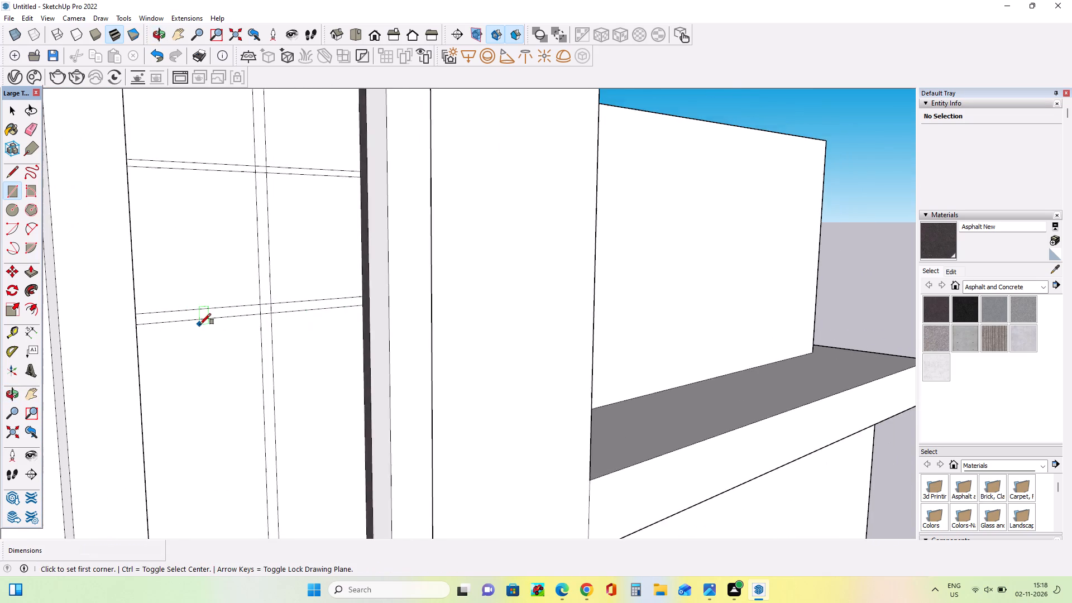
scroll(200, 324, "down", 2)
middle_click_drag(351, 373, 152, 416)
scroll(214, 400, "up", 4)
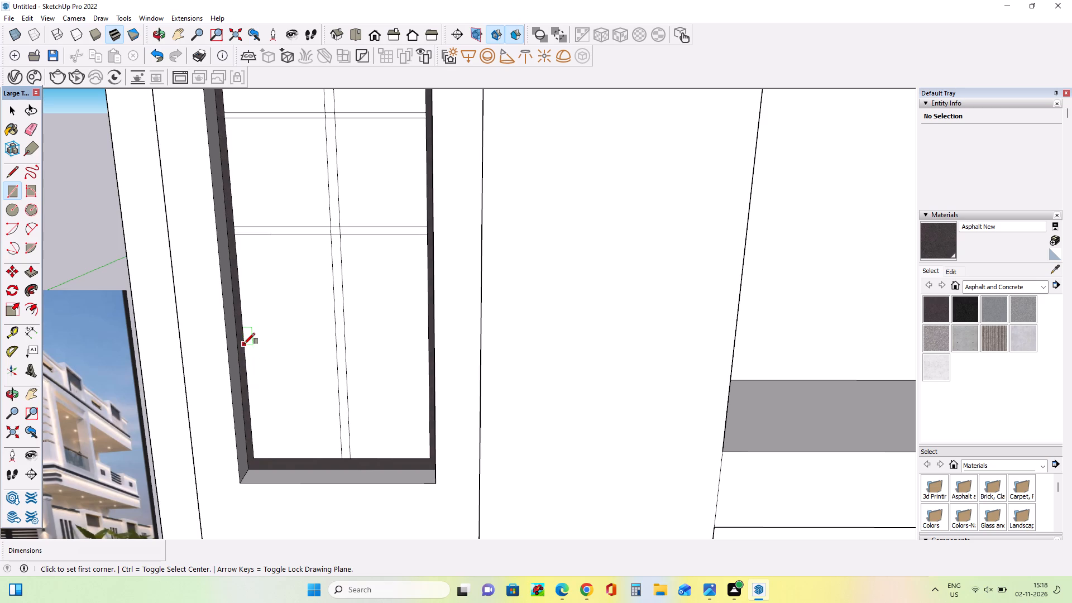
left_click(246, 351)
middle_click_drag(278, 390, 410, 369)
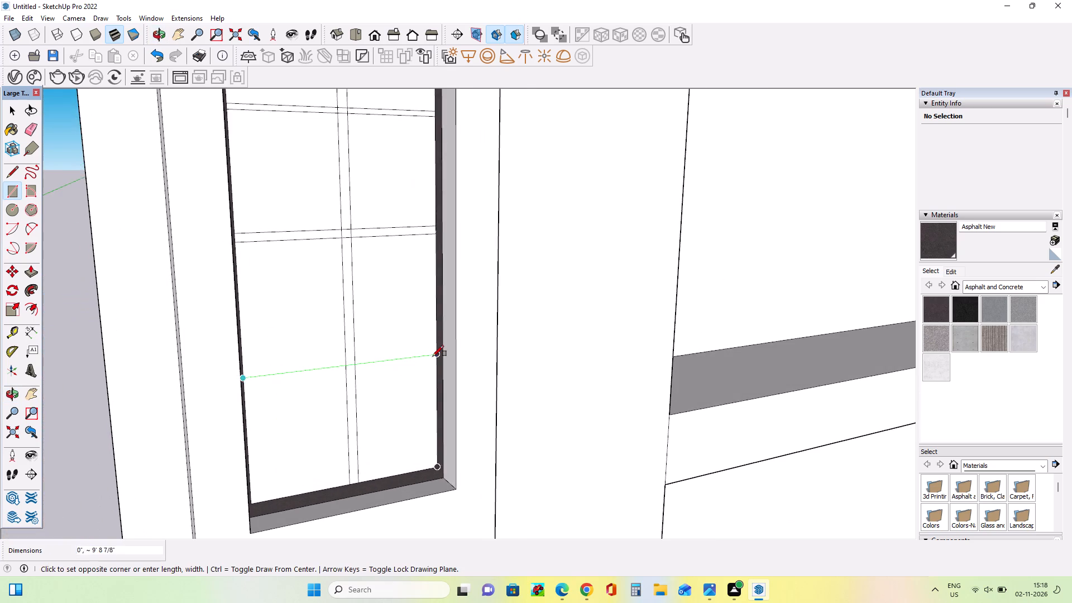
scroll(433, 356, "up", 6)
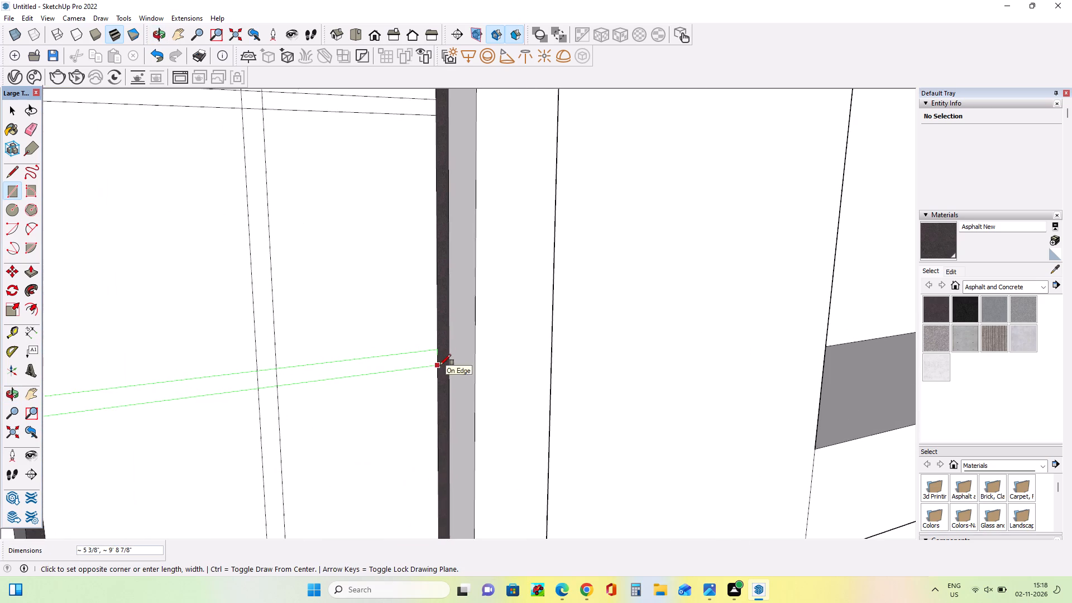
left_click(438, 361)
Examine the spacing of the five horizontal bars over the full height of the tower window.
scroll(249, 360, "down", 10)
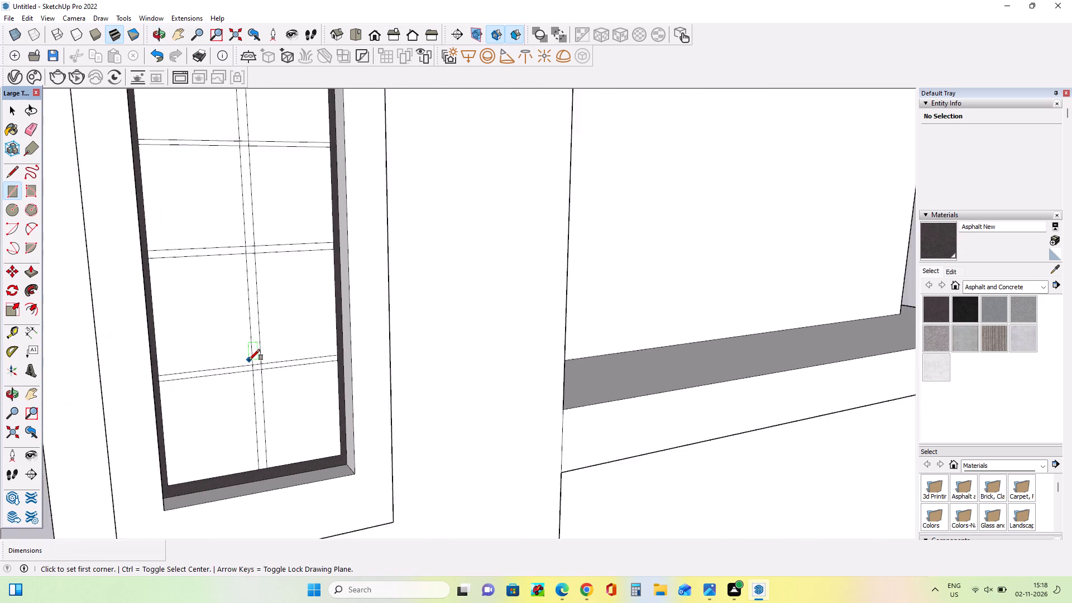
scroll(249, 360, "down", 10)
middle_click_drag(283, 390, 167, 416)
scroll(258, 375, "up", 4)
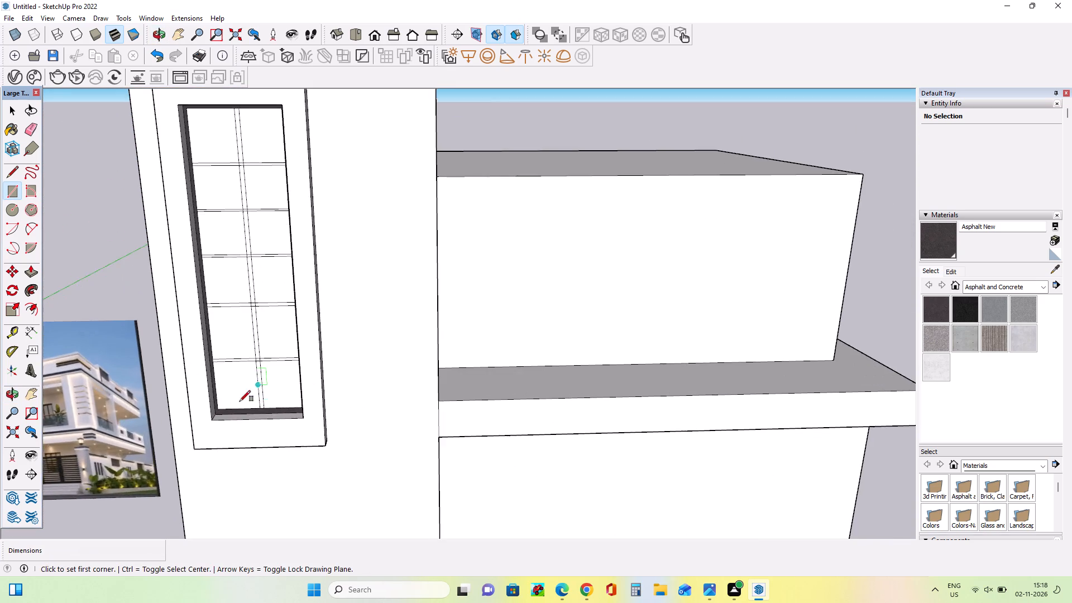
scroll(218, 402, "down", 8)
middle_click_drag(274, 400, 322, 312)
scroll(276, 379, "up", 3)
middle_click_drag(275, 389, 270, 442)
Paint all twelve panes between the tower window's bars with Translucent Glass Gray from the Glass and Mirrors materials.
left_click(1017, 288)
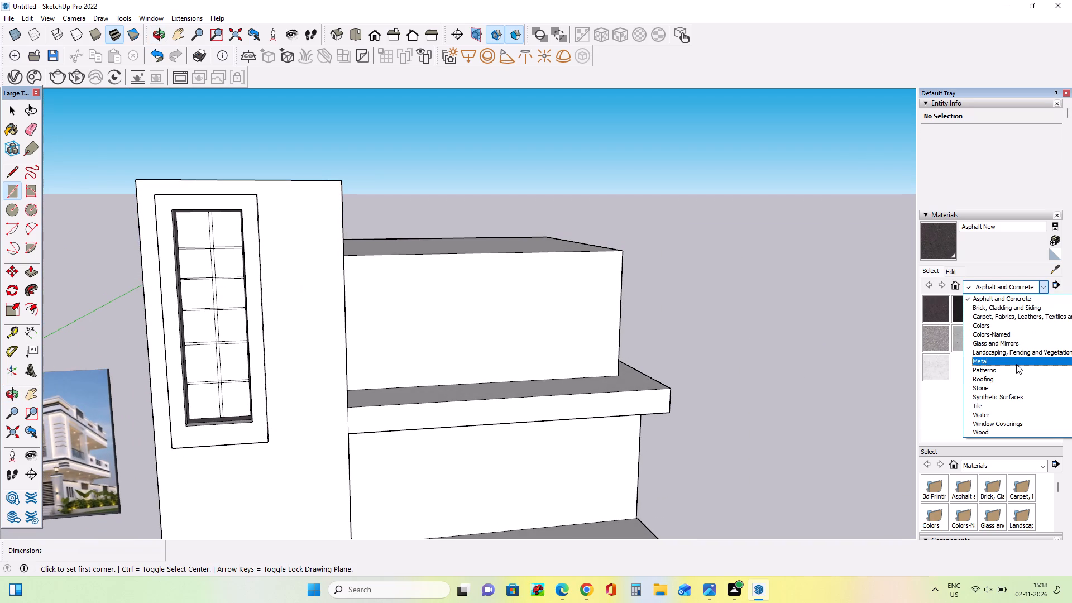
left_click(1022, 342)
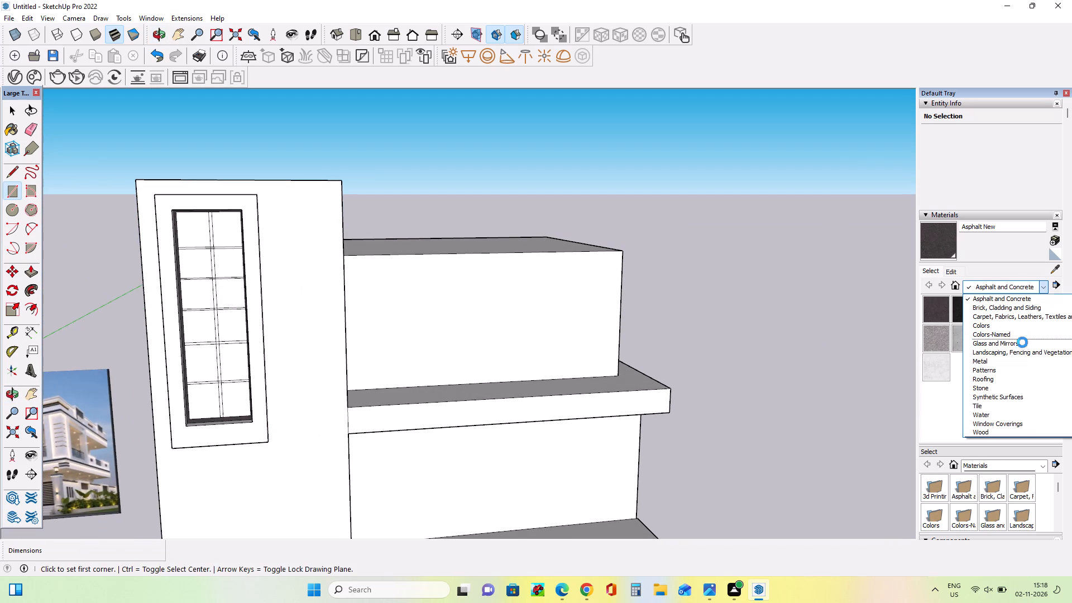
scroll(195, 327, "up", 4)
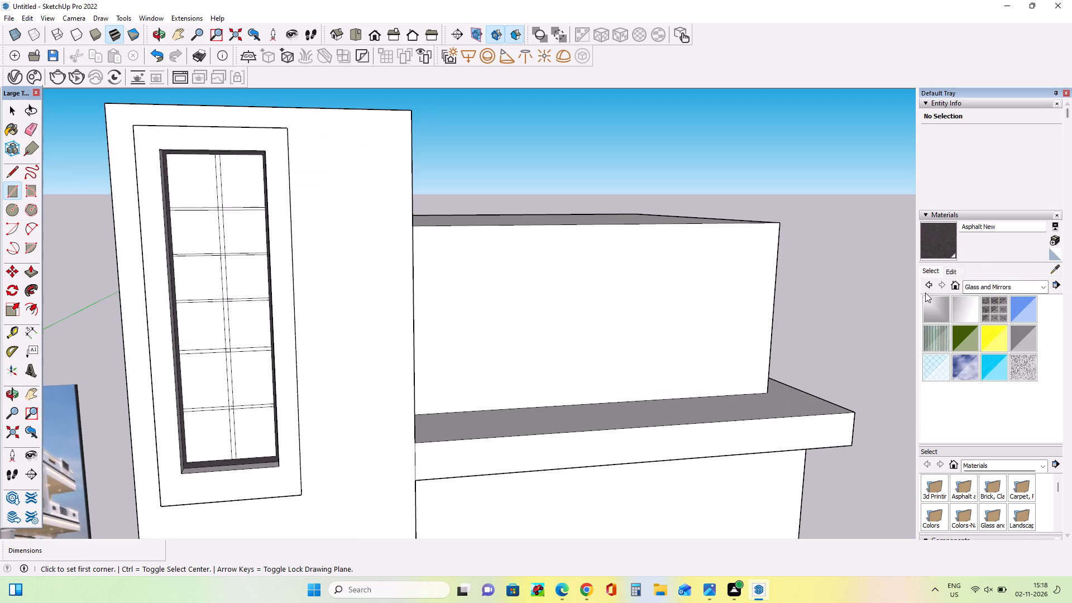
left_click(1023, 336)
left_click(211, 187)
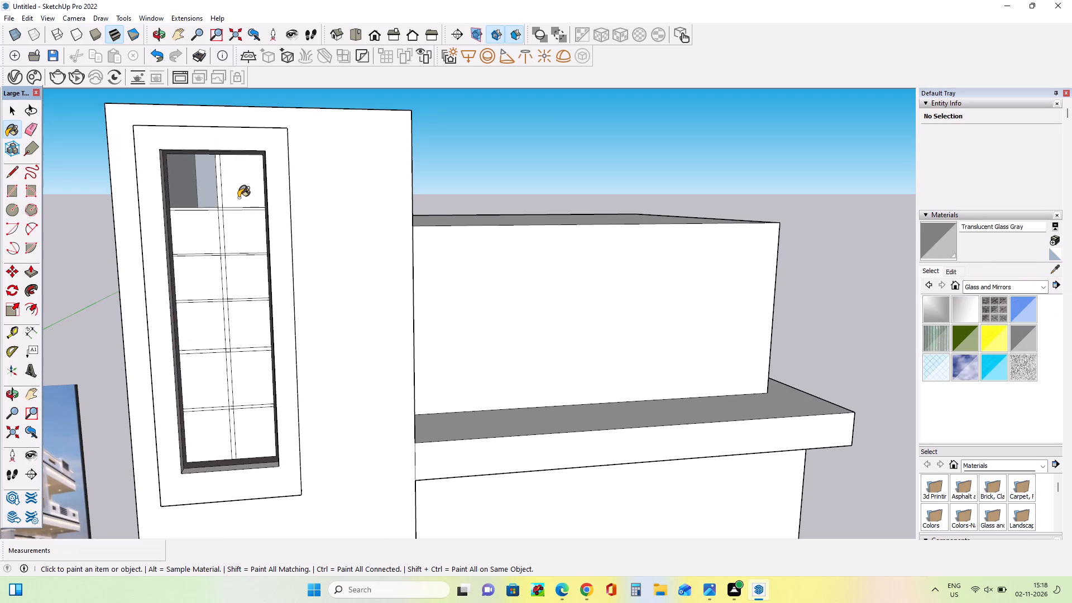
left_click(239, 198)
left_click(233, 234)
left_click(200, 242)
left_click(216, 293)
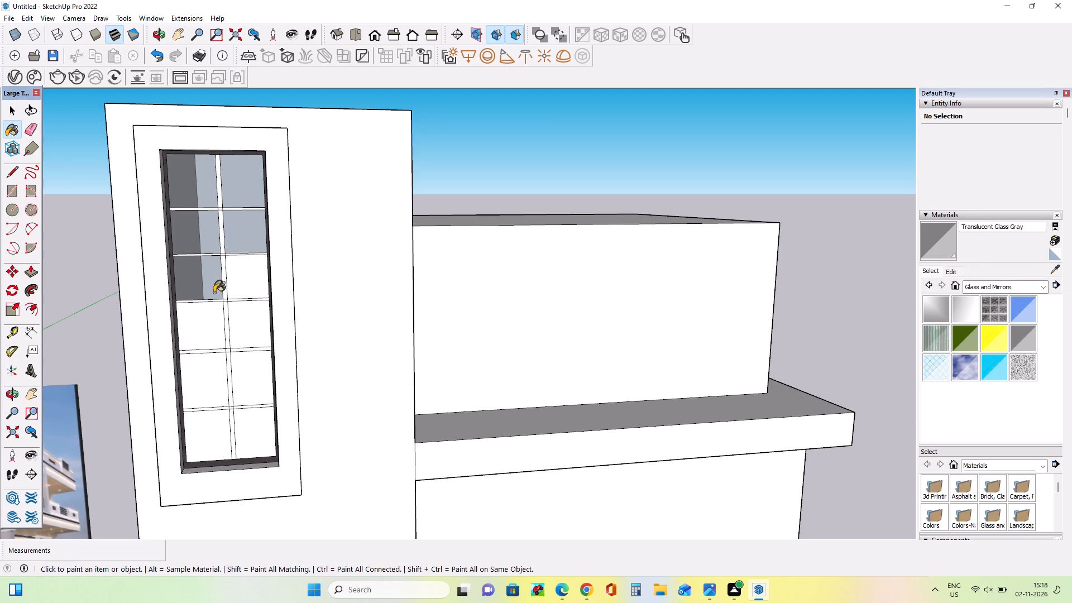
left_click(238, 288)
left_click(207, 332)
left_click(259, 332)
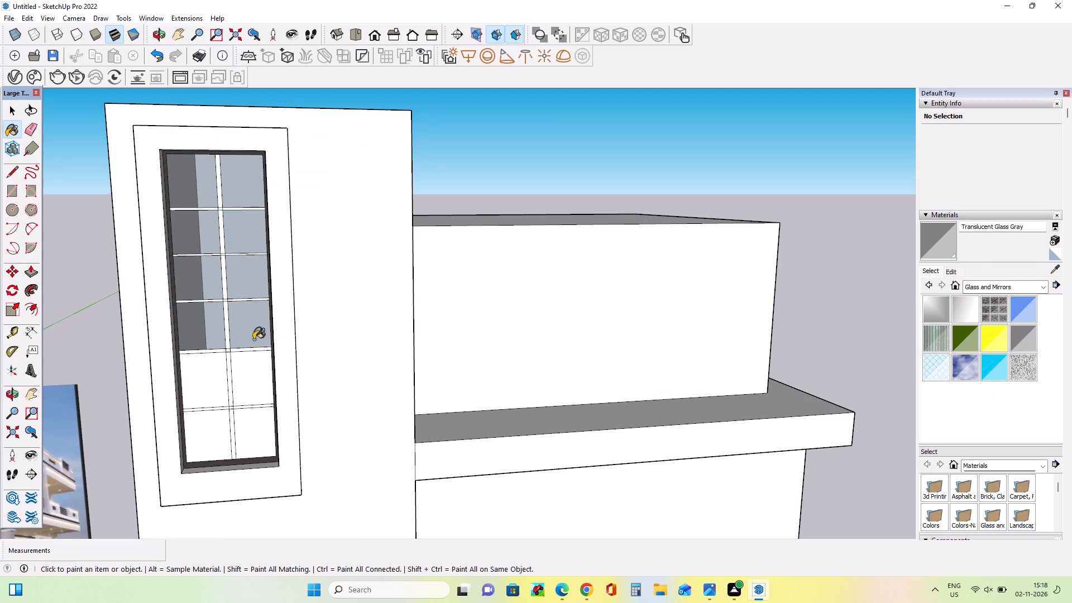
left_click(189, 380)
left_click(255, 387)
left_click(252, 422)
left_click(212, 436)
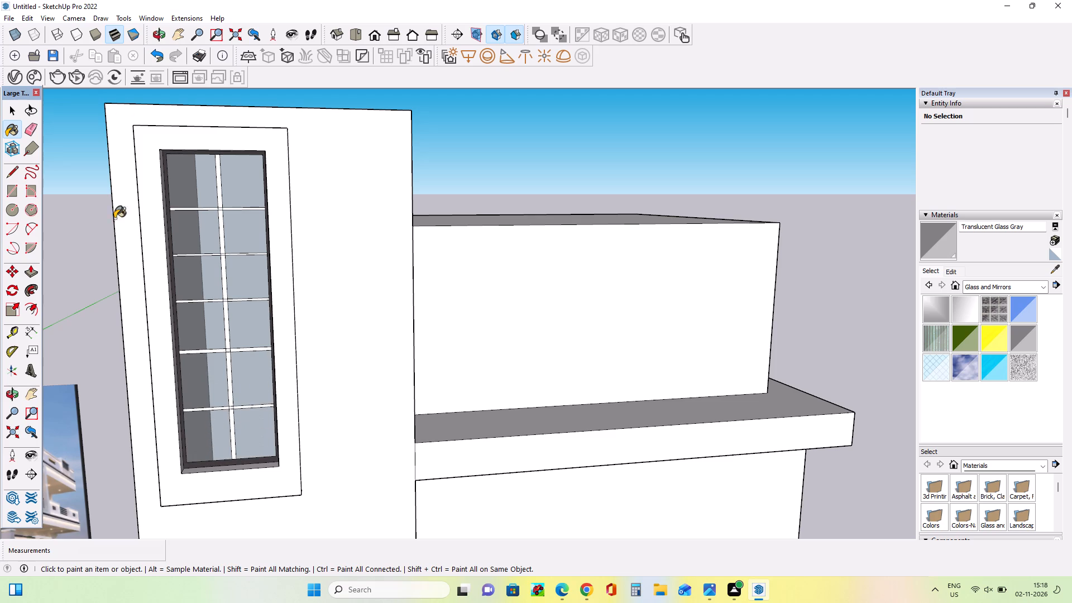
Paint the tower window's first horizontal bar and the vertical bar sections above and below it with Asphalt New from Asphalt and Concrete.
left_click(974, 288)
scroll(975, 334, "up", 3)
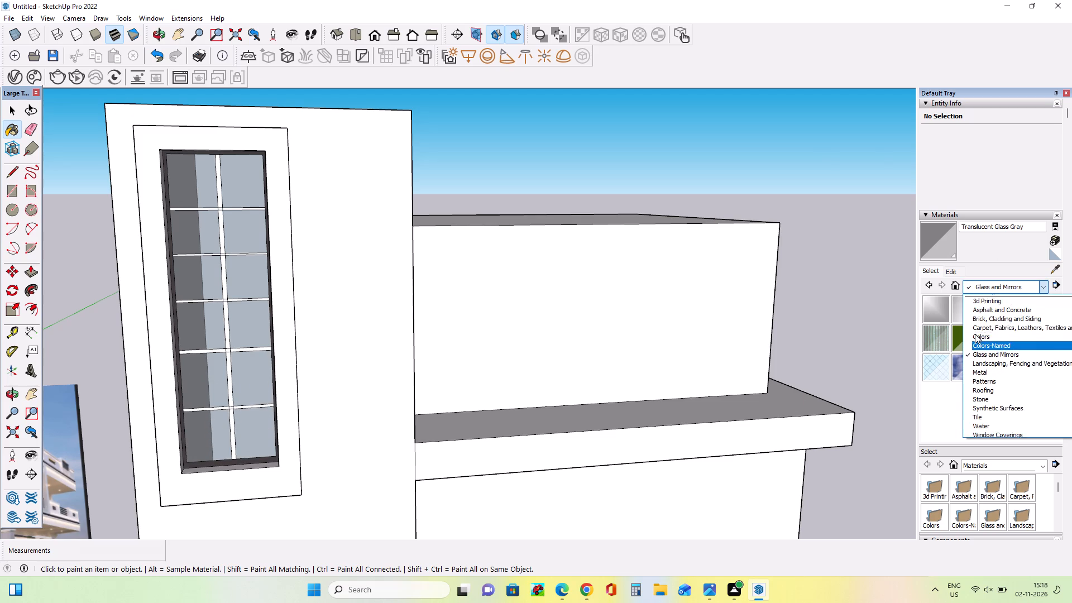
left_click(980, 323)
left_click(932, 309)
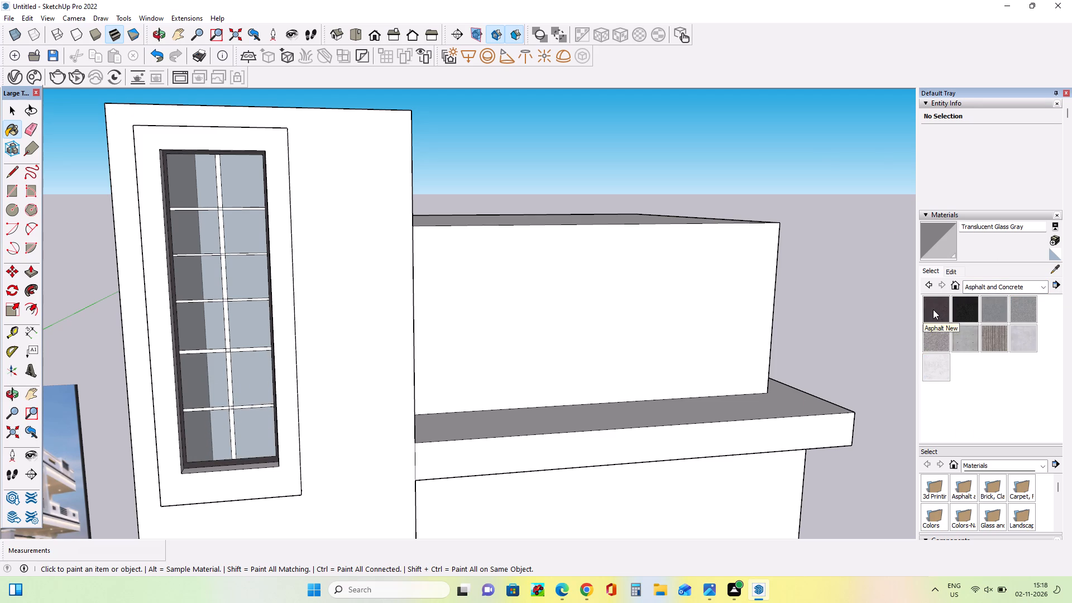
scroll(198, 172, "up", 8)
left_click(240, 235)
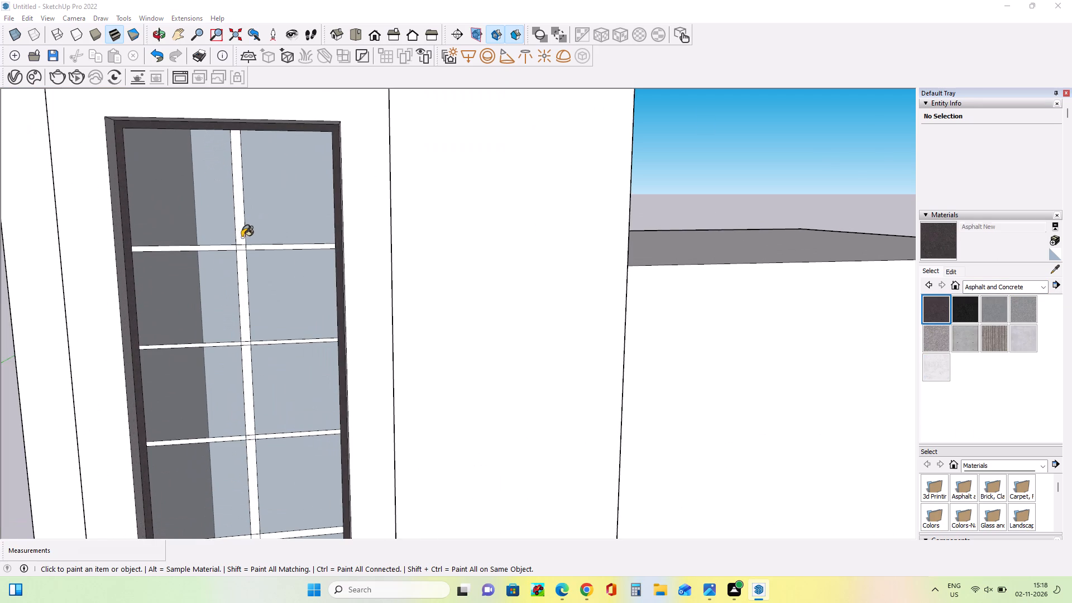
scroll(251, 260, "up", 6)
left_click(255, 243)
left_click(252, 243)
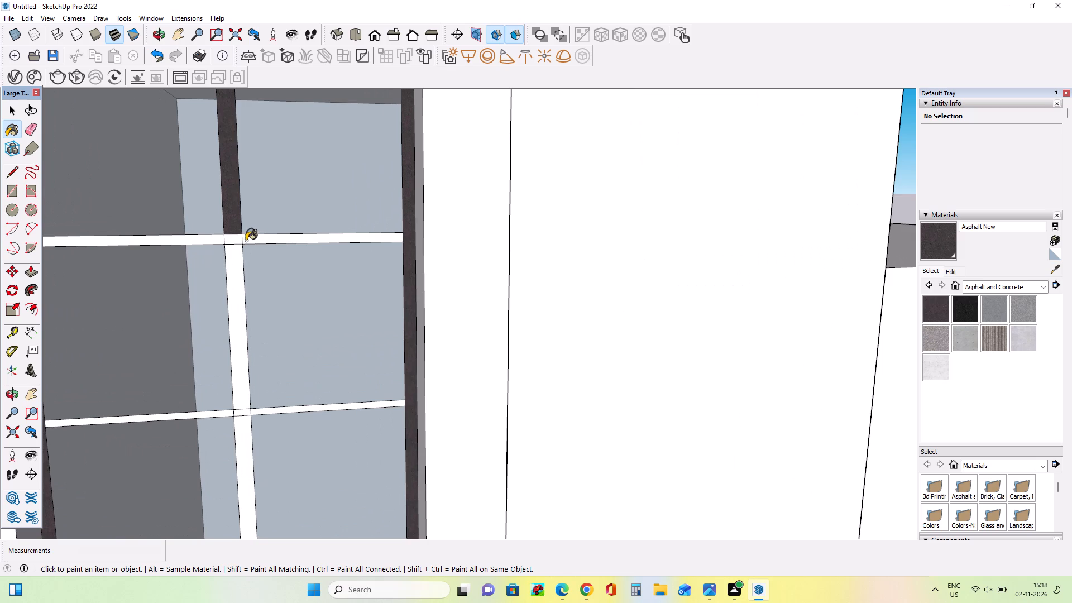
left_click(253, 238)
left_click(236, 242)
left_click(218, 236)
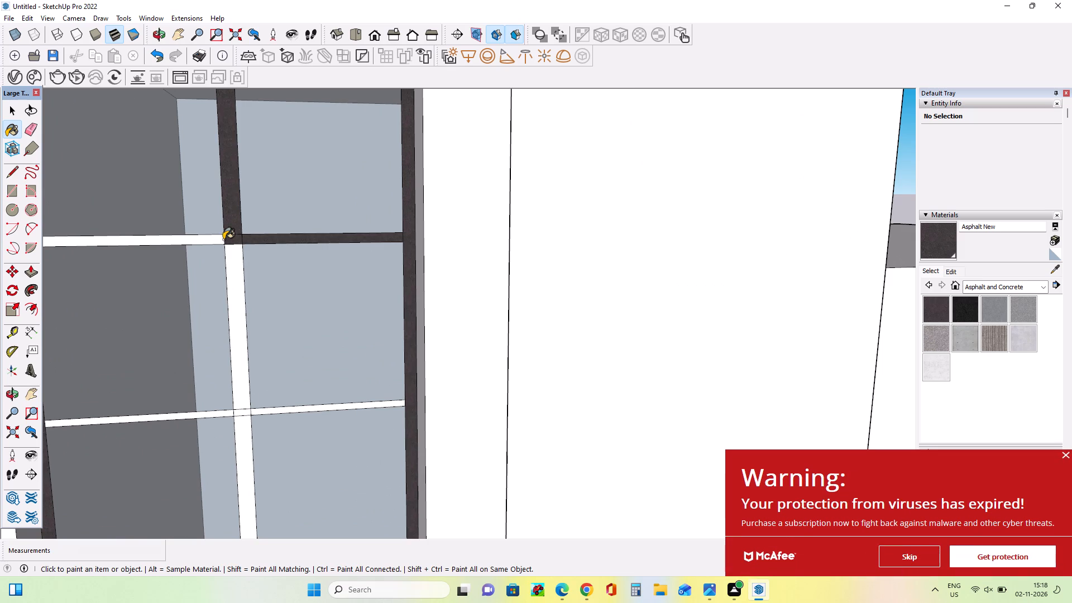
left_click(222, 237)
left_click(238, 260)
scroll(298, 250, "down", 6)
scroll(298, 250, "up", 1)
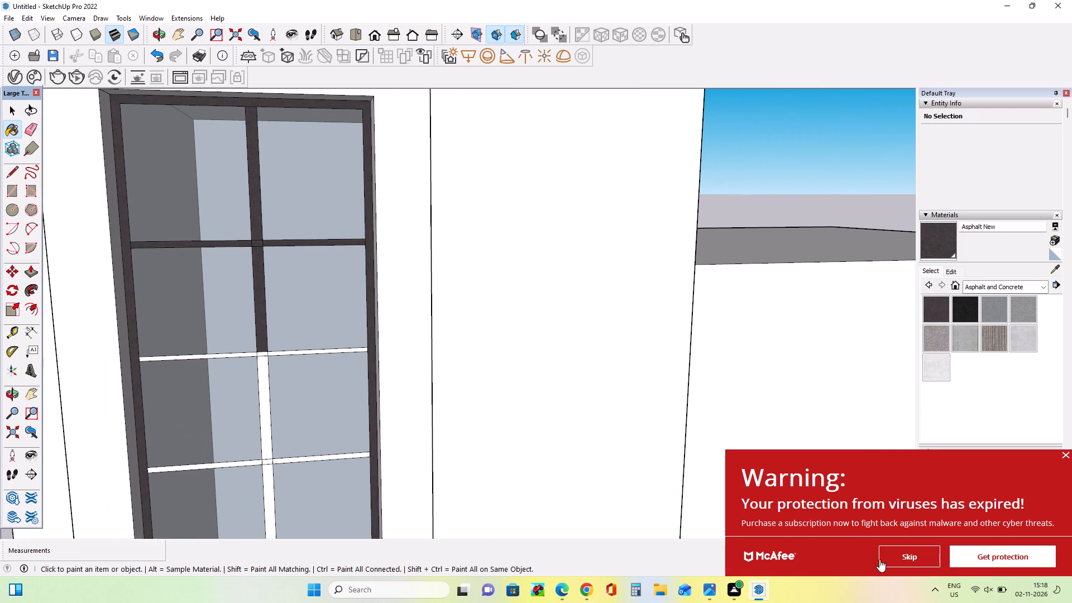
Dismiss the antivirus pop-up and paint the second horizontal bar and the vertical section beneath it with Asphalt New.
left_click(887, 547)
left_click(932, 316)
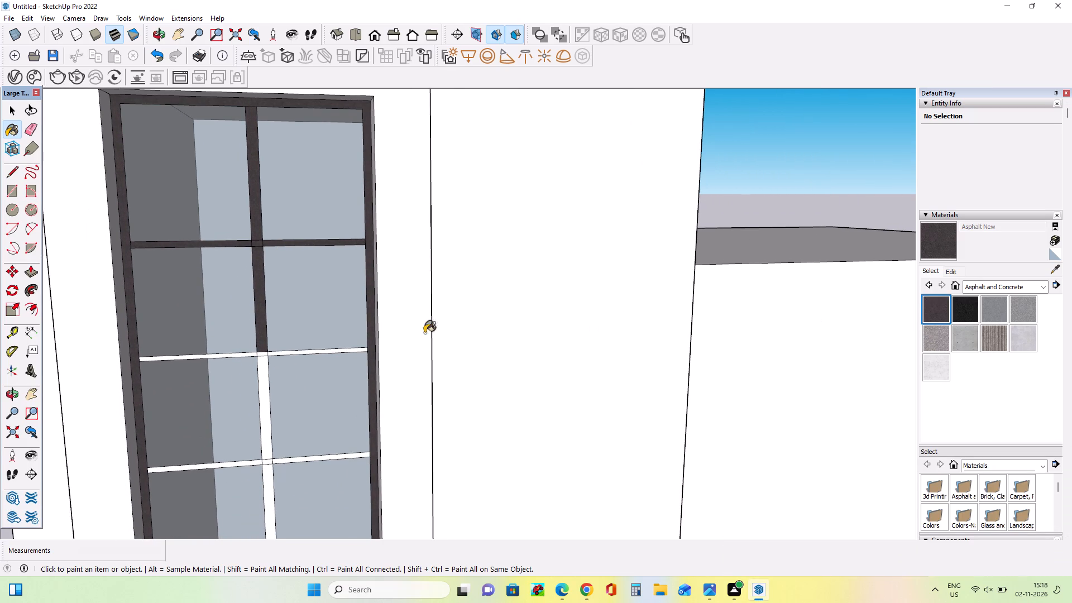
scroll(246, 316, "up", 11)
left_click(296, 365)
left_click(256, 367)
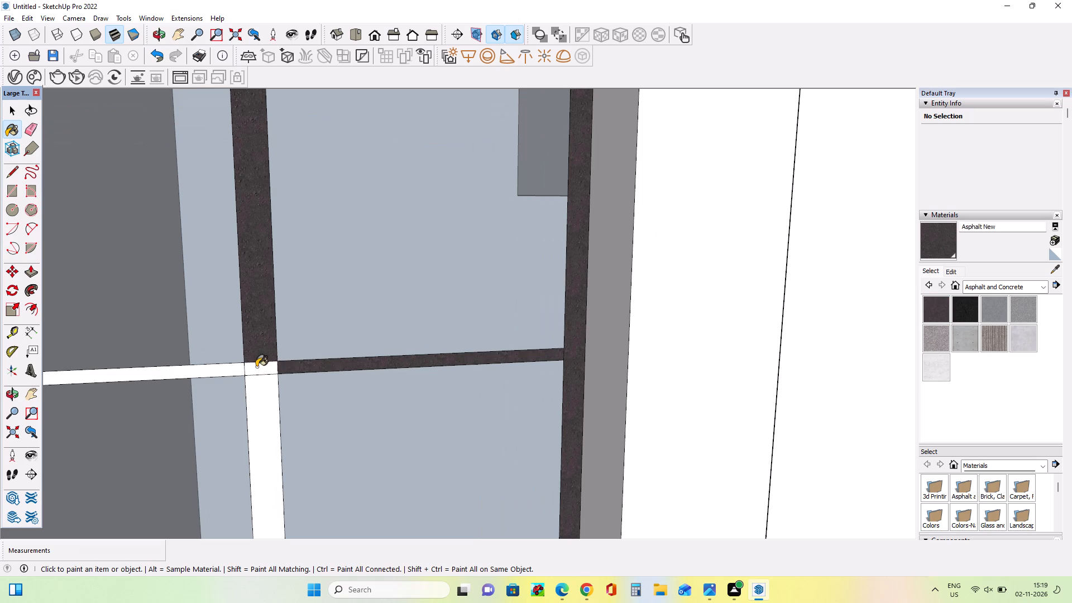
left_click(217, 368)
left_click(267, 399)
scroll(318, 188, "down", 4)
scroll(318, 188, "up", 1)
scroll(318, 188, "down", 6)
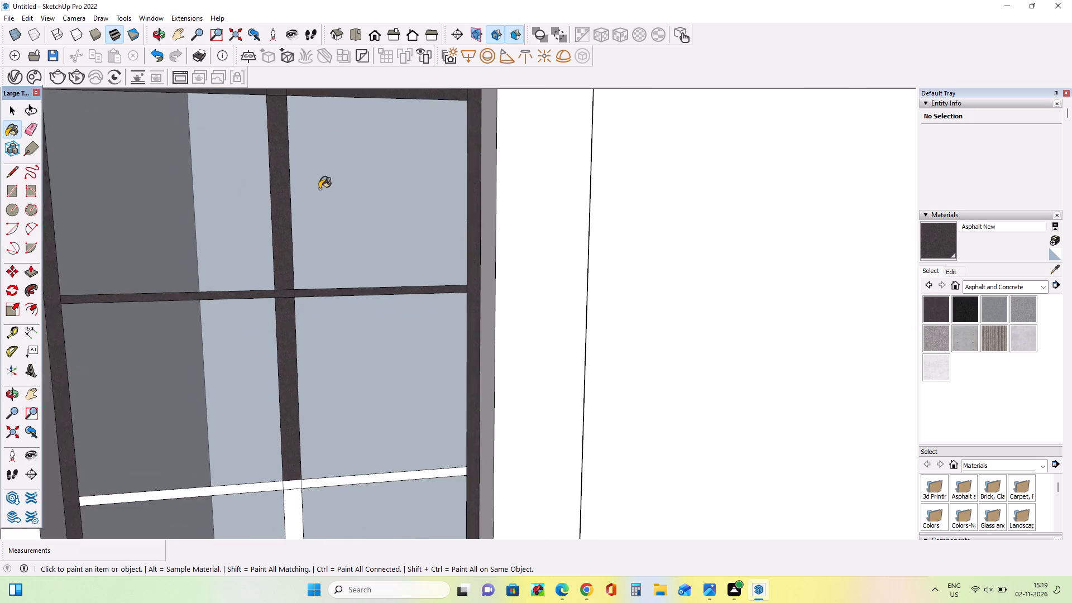
Paint the tower window's third horizontal bar, its crossing and the vertical section beneath it with Asphalt New.
scroll(319, 189, "down", 16)
scroll(334, 314, "up", 10)
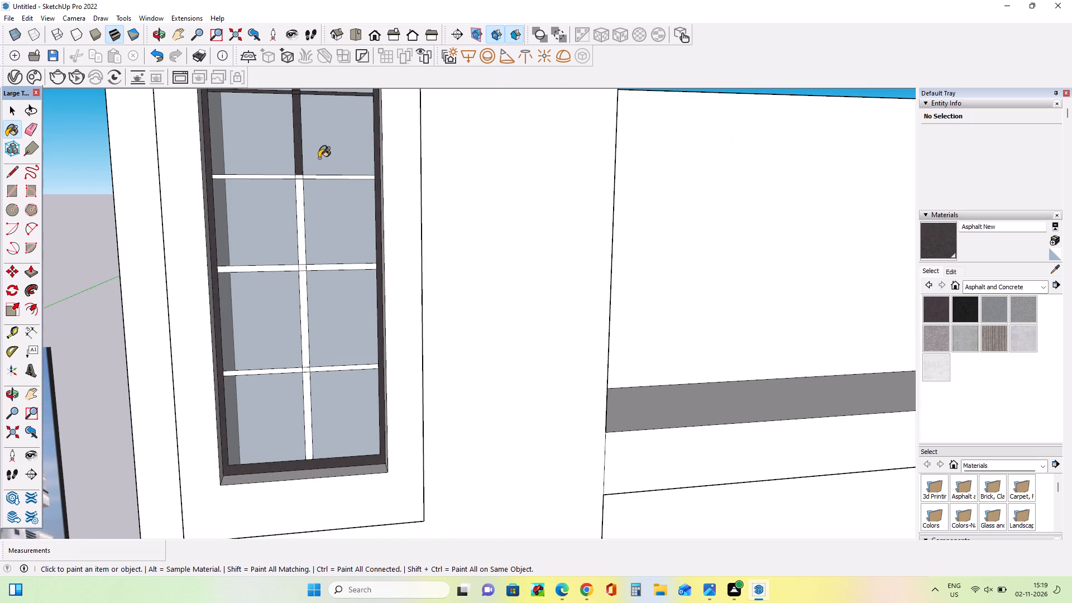
scroll(310, 151, "up", 8)
left_click(309, 150)
left_click(270, 152)
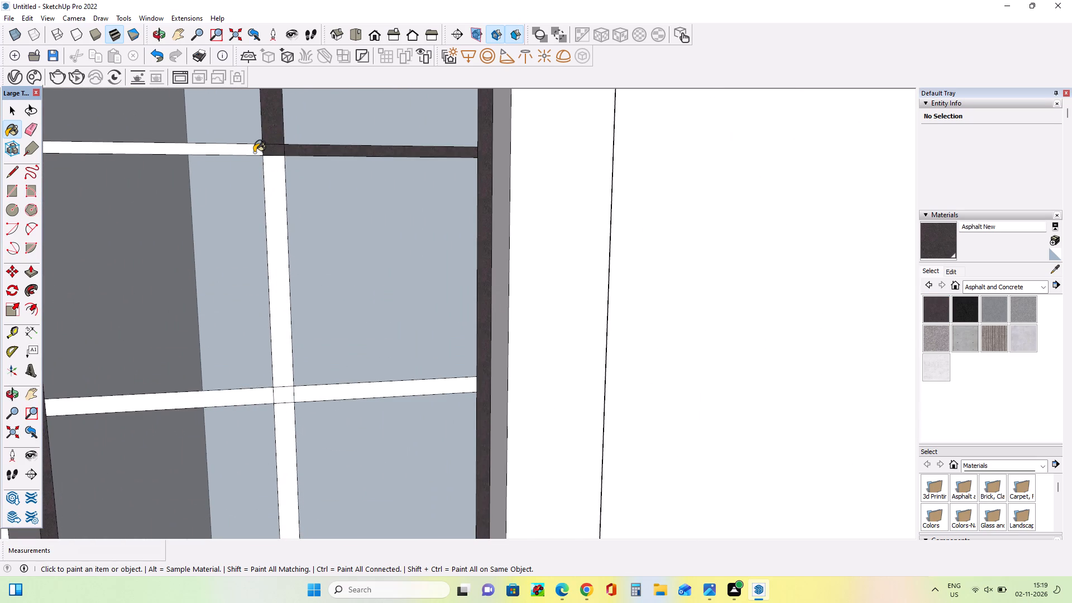
left_click(248, 150)
left_click(275, 182)
scroll(318, 173, "down", 3)
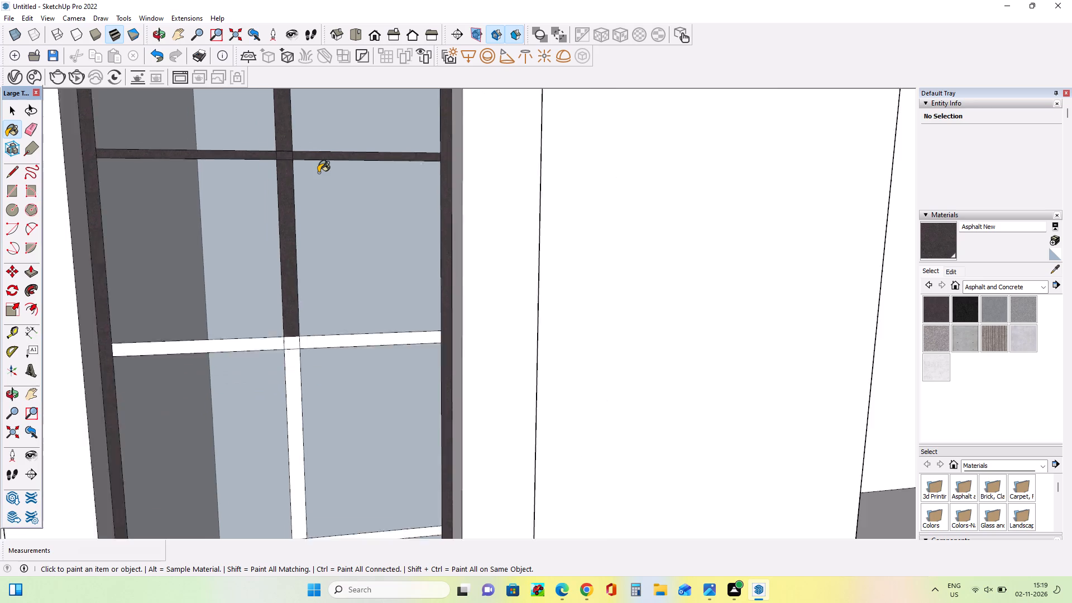
Paint the fourth horizontal bar, its crossing and the vertical section beneath it with Asphalt New.
scroll(318, 173, "down", 11)
scroll(303, 236, "up", 15)
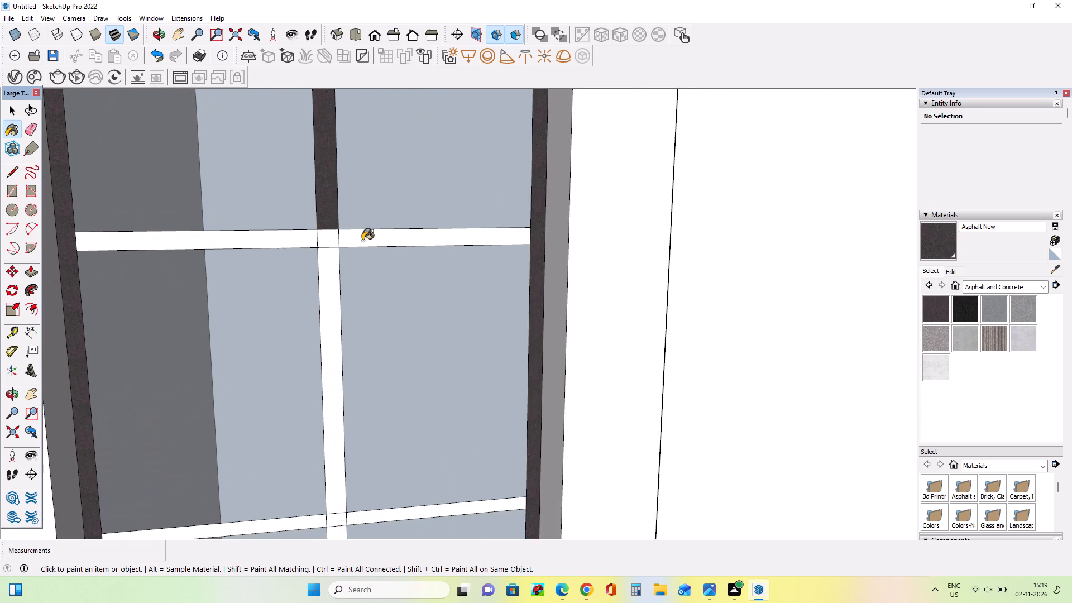
left_click(362, 241)
left_click(333, 240)
left_click(284, 232)
left_click(340, 281)
scroll(307, 212, "down", 3)
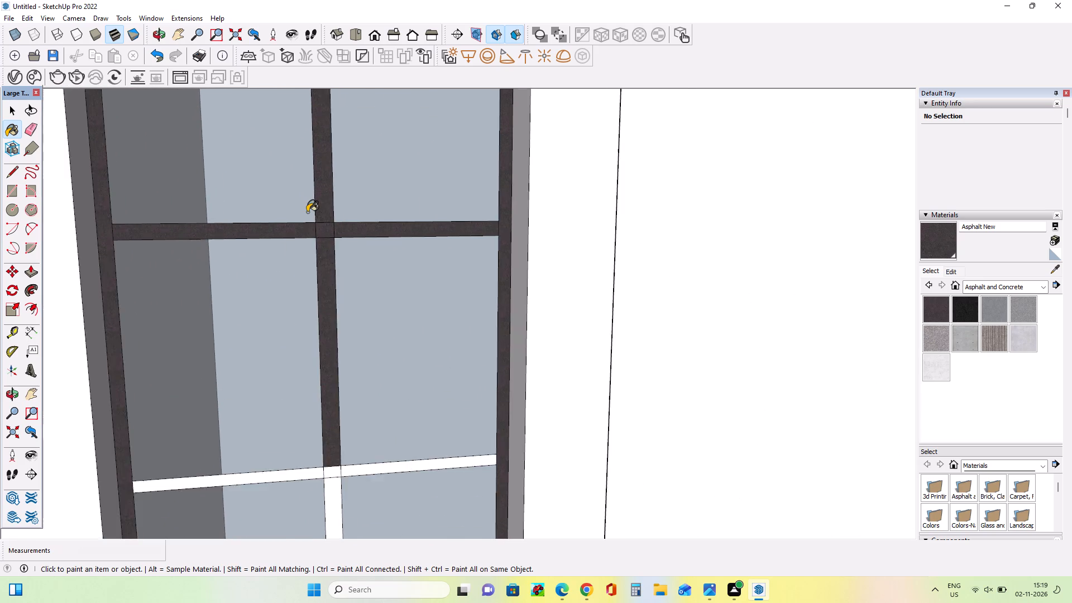
Paint the fifth horizontal bar, its crossing and the lowest vertical section of the tower window with Asphalt New.
scroll(307, 212, "down", 10)
scroll(322, 322, "up", 15)
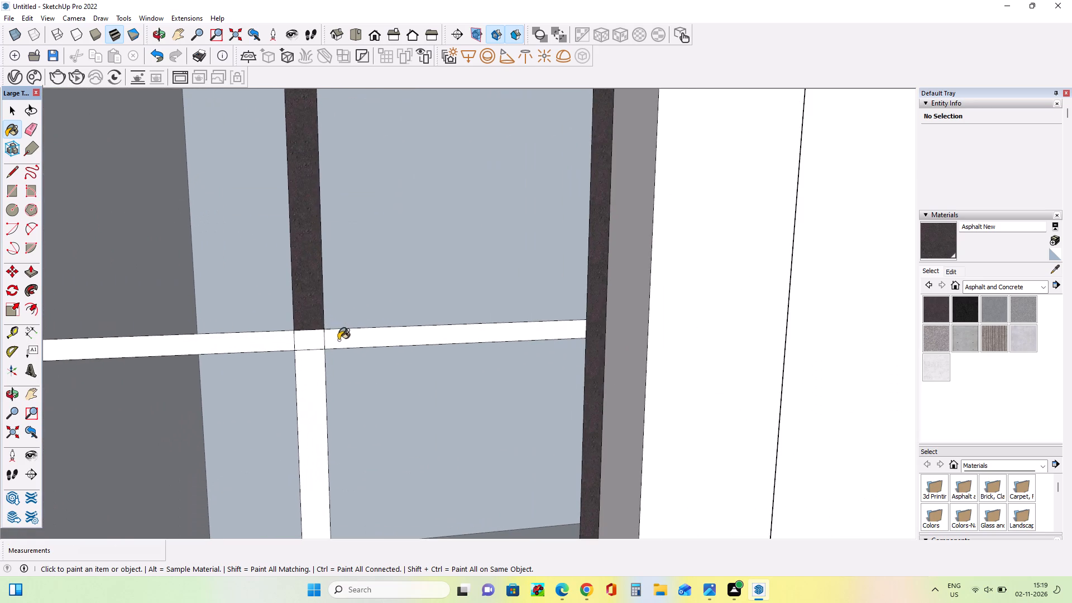
left_click(340, 340)
left_click(313, 376)
left_click(303, 331)
left_click(255, 342)
scroll(260, 315, "down", 1)
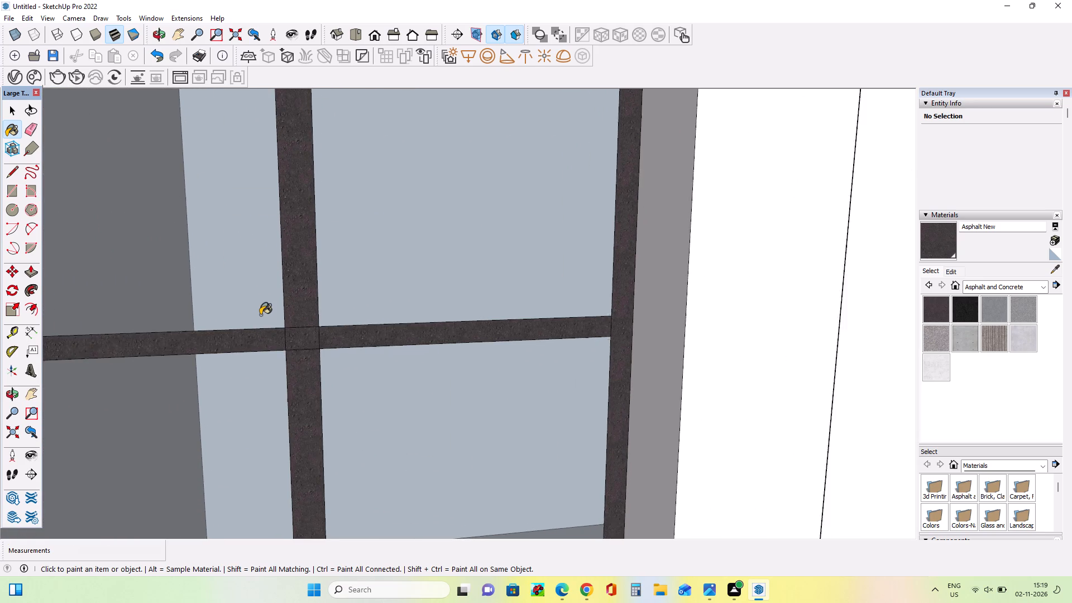
scroll(260, 315, "down", 20)
scroll(260, 315, "down", 5)
scroll(261, 314, "up", 1)
scroll(261, 314, "down", 7)
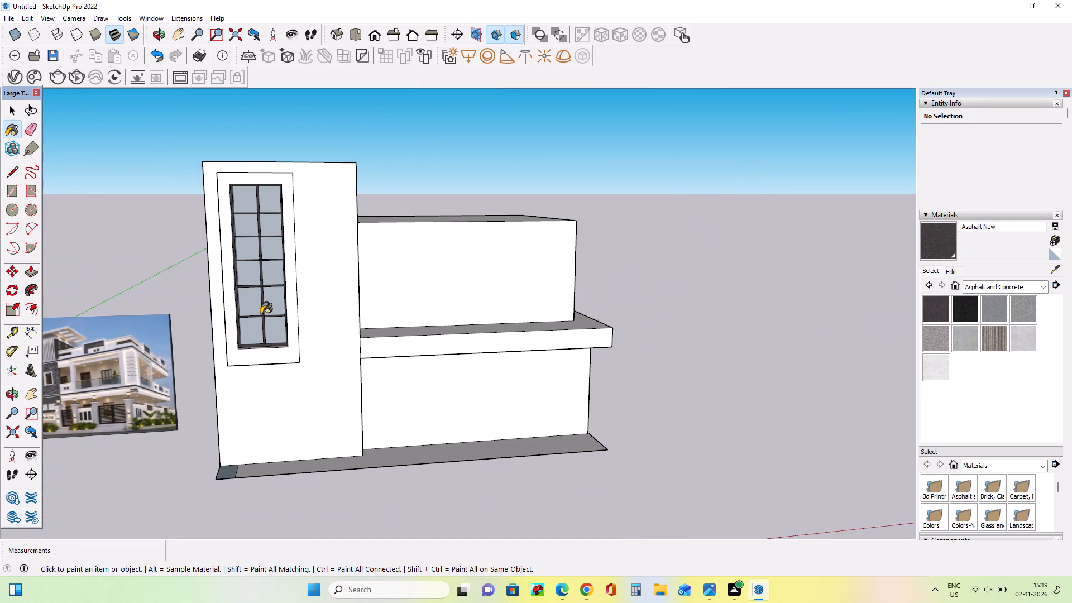
Examine the tower in the reference image, including its window surround, striped outer edge and the wall base beneath it.
scroll(370, 255, "down", 5)
scroll(262, 244, "up", 4)
middle_click_drag(306, 257, 326, 306)
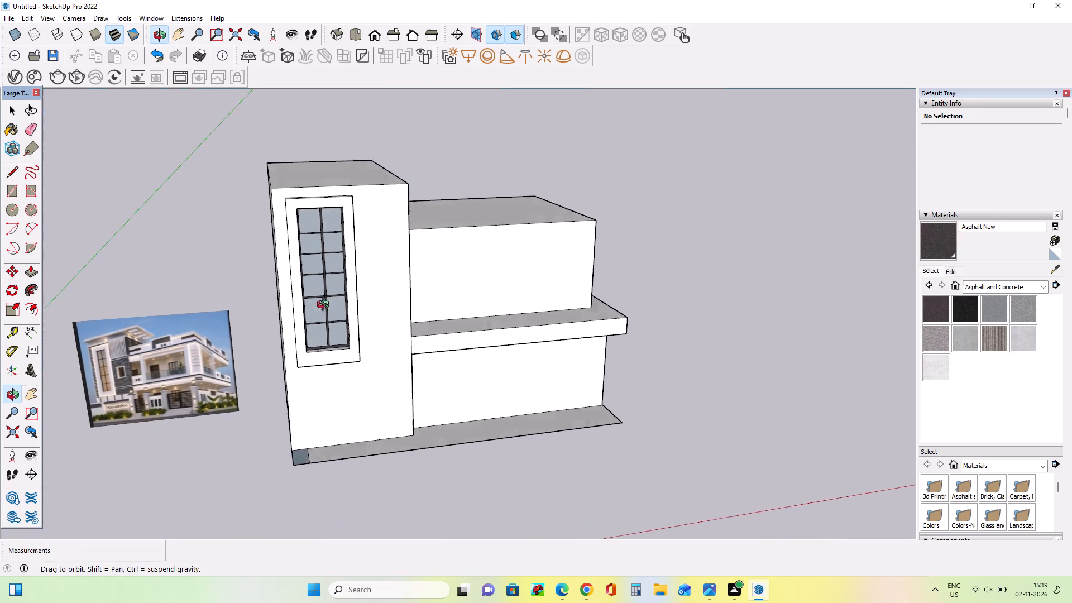
middle_click_drag(326, 306, 326, 309)
scroll(122, 406, "up", 14)
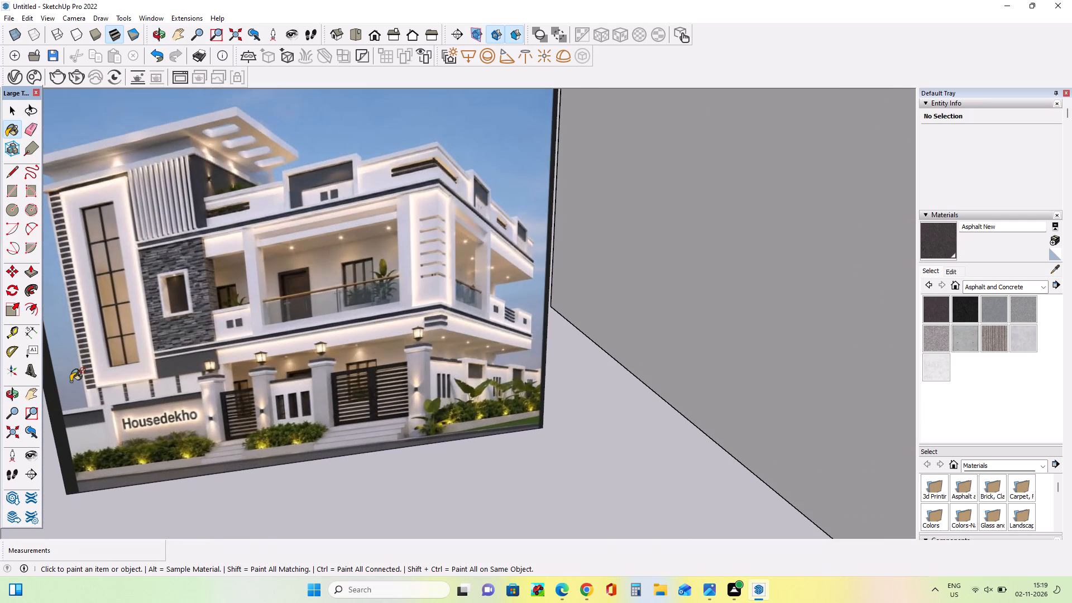
scroll(59, 393, "up", 4)
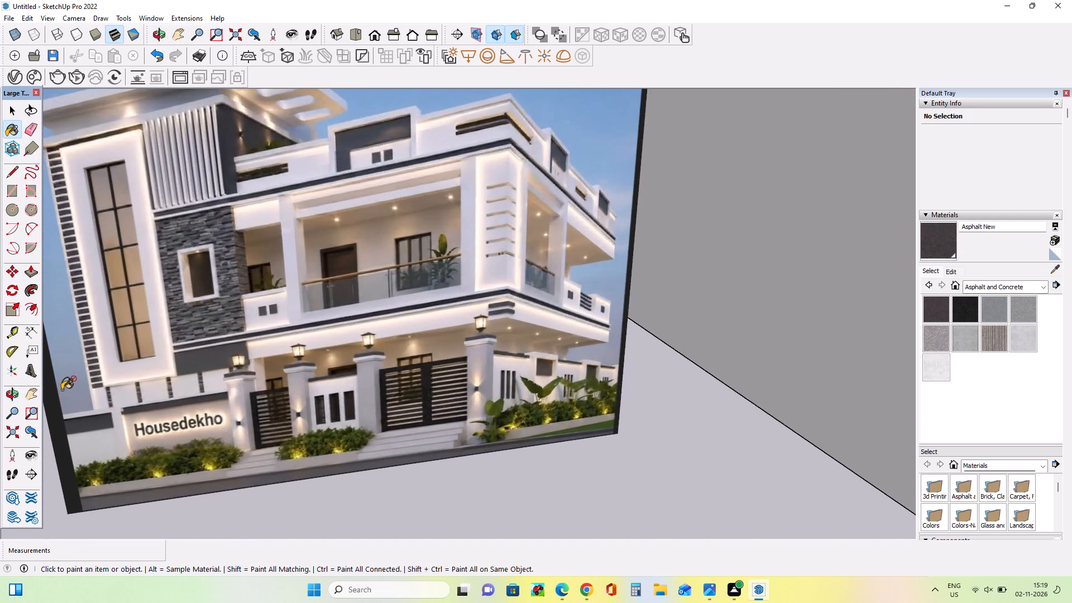
scroll(63, 389, "up", 15)
scroll(129, 432, "down", 5)
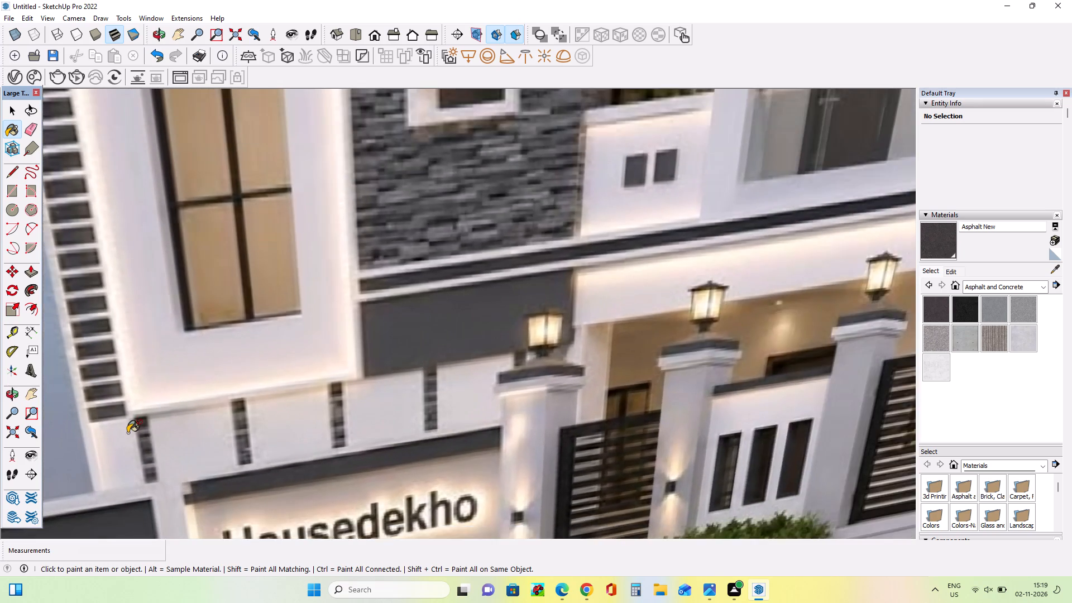
scroll(129, 432, "down", 6)
scroll(129, 432, "down", 16)
scroll(122, 406, "up", 8)
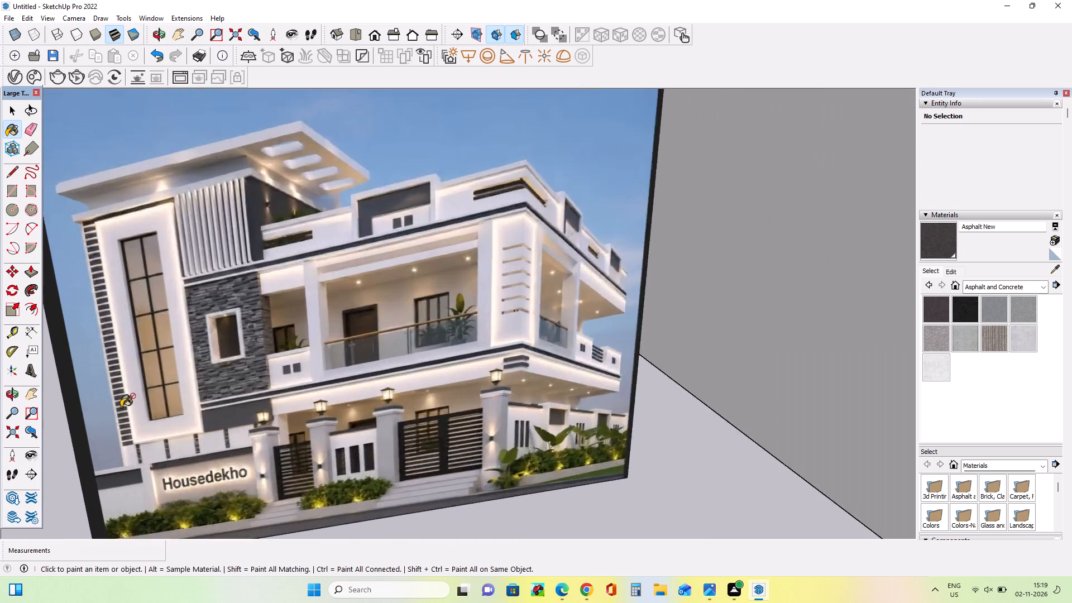
scroll(122, 406, "up", 7)
scroll(103, 446, "down", 8)
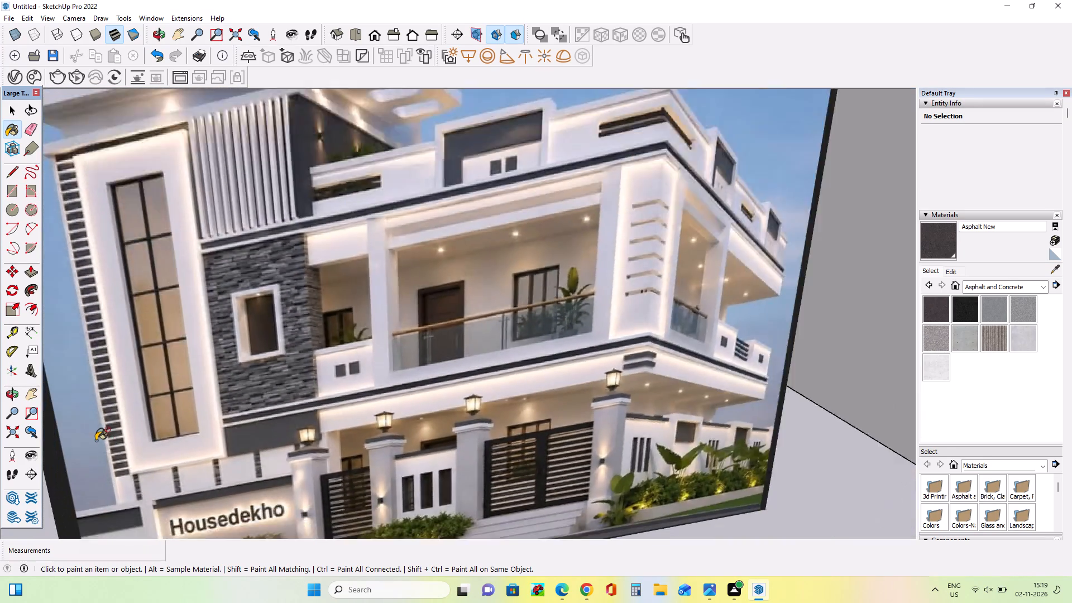
scroll(97, 440, "down", 13)
Compare the villa's tower, upper storey and projecting slab with the reference image from several angles.
middle_click_drag(140, 423, 121, 370)
scroll(121, 370, "down", 3)
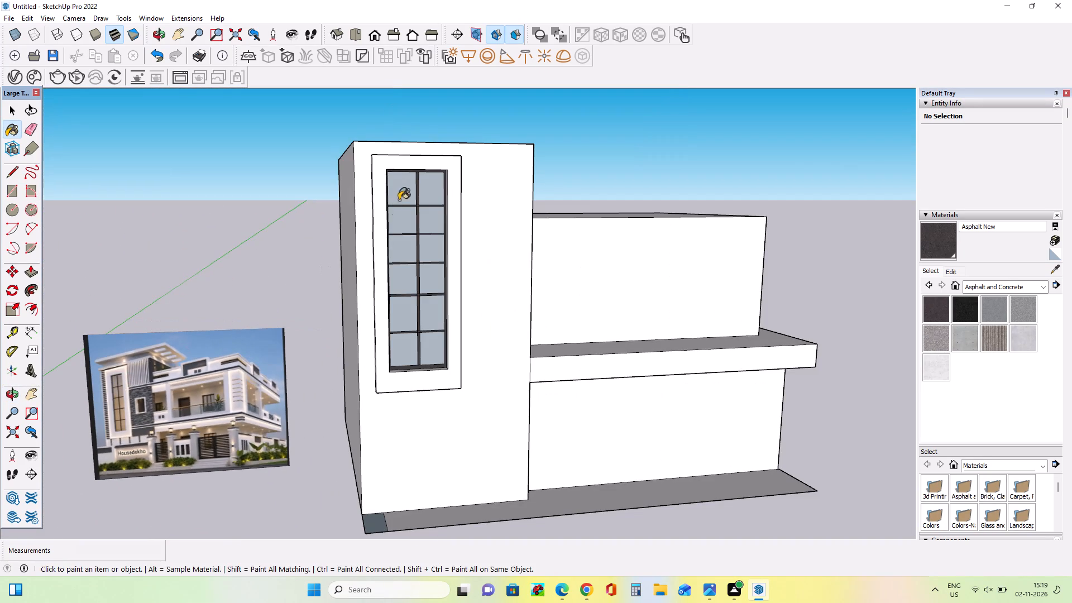
middle_click_drag(406, 197, 438, 275)
scroll(344, 211, "up", 2)
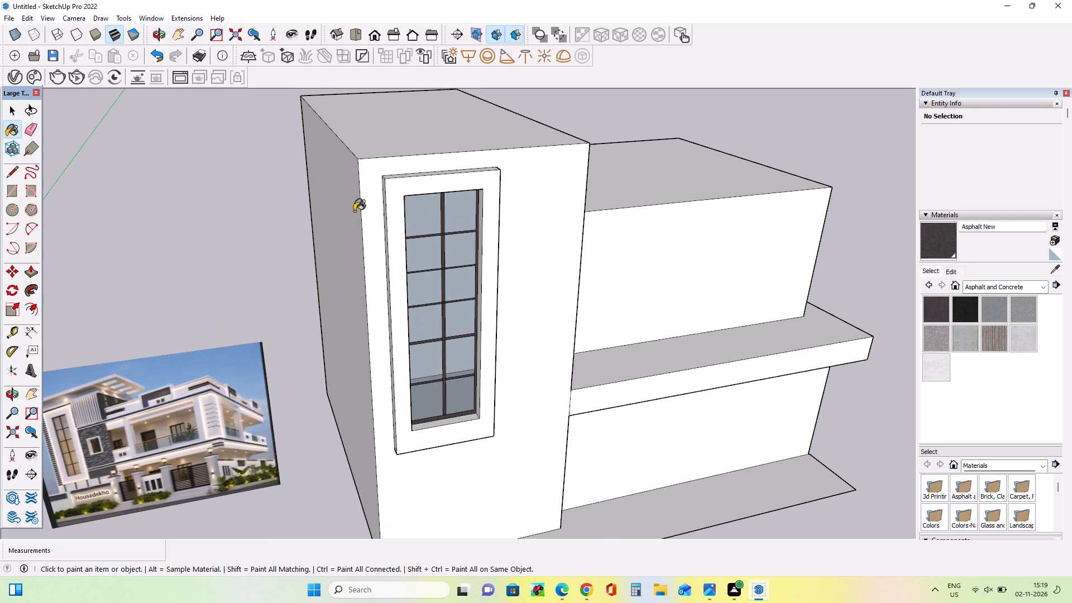
middle_click_drag(410, 206, 417, 226)
scroll(212, 393, "down", 4)
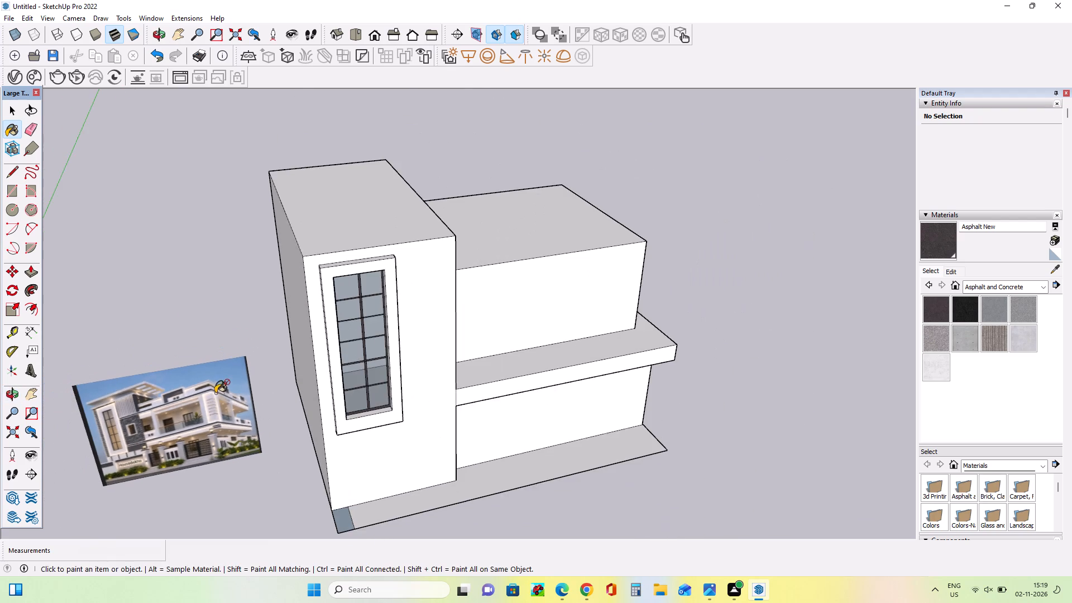
middle_click_drag(200, 421, 181, 341)
scroll(132, 410, "down", 4)
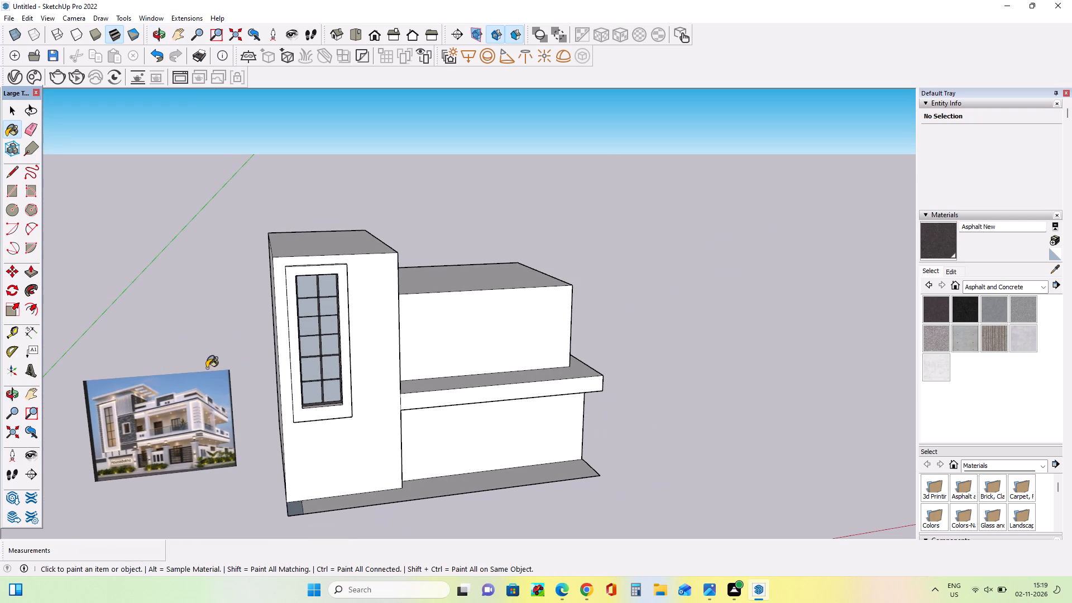
scroll(339, 450, "down", 3)
middle_click_drag(223, 452, 222, 424)
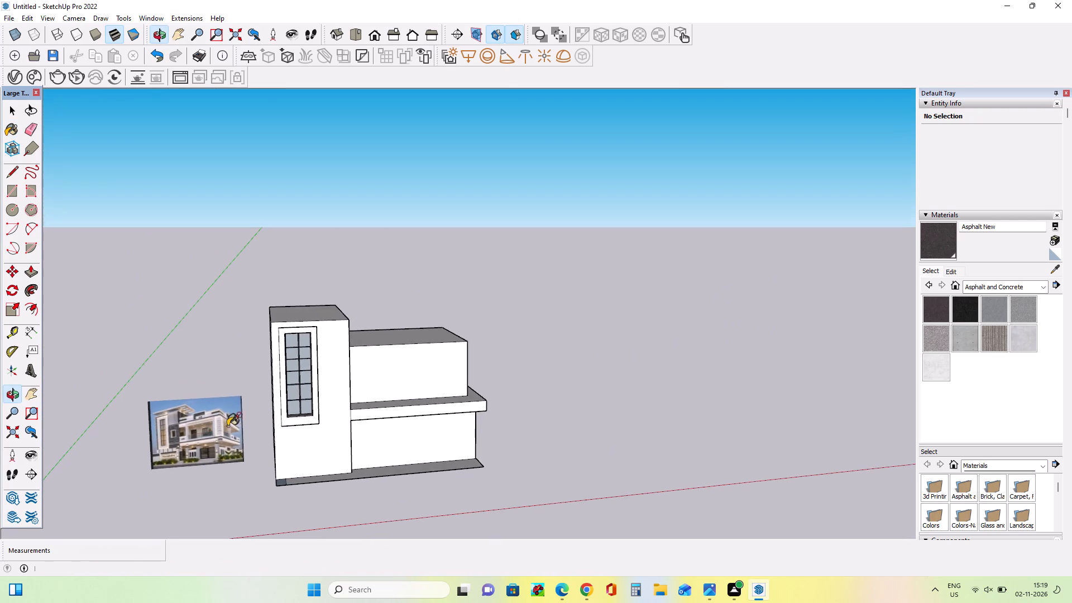
scroll(275, 455, "up", 8)
middle_click_drag(318, 457, 336, 420)
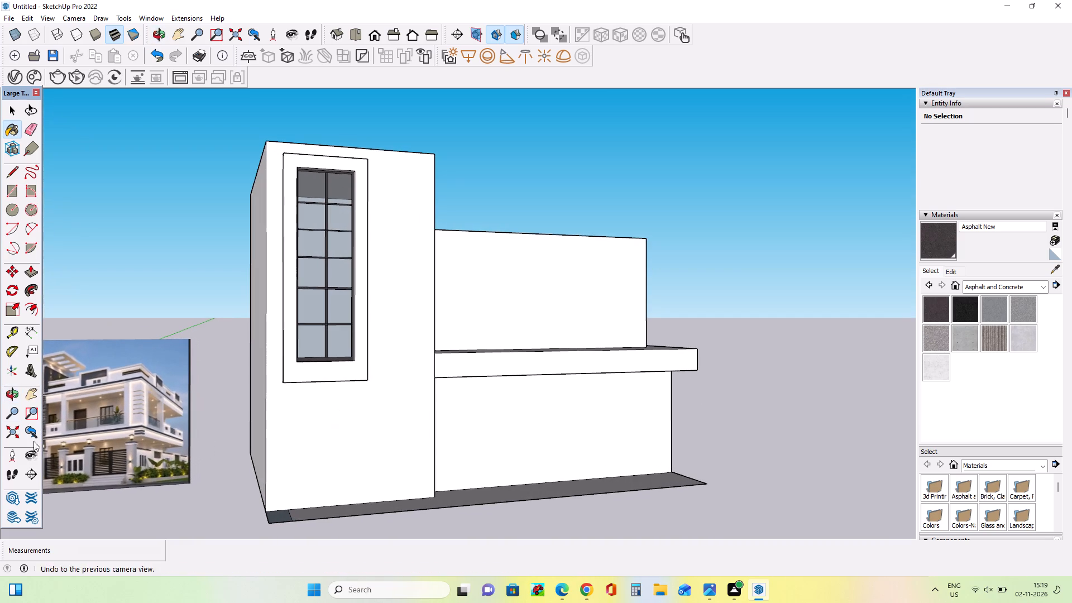
left_click(35, 403)
left_click(27, 394)
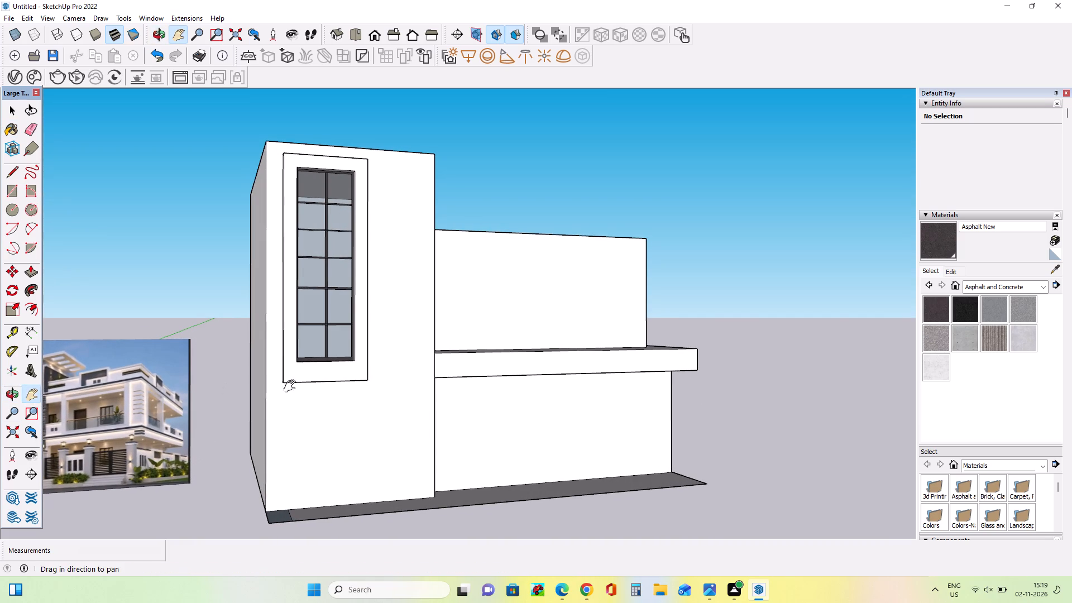
left_click_drag(298, 386, 303, 349)
middle_click_drag(460, 372, 296, 420)
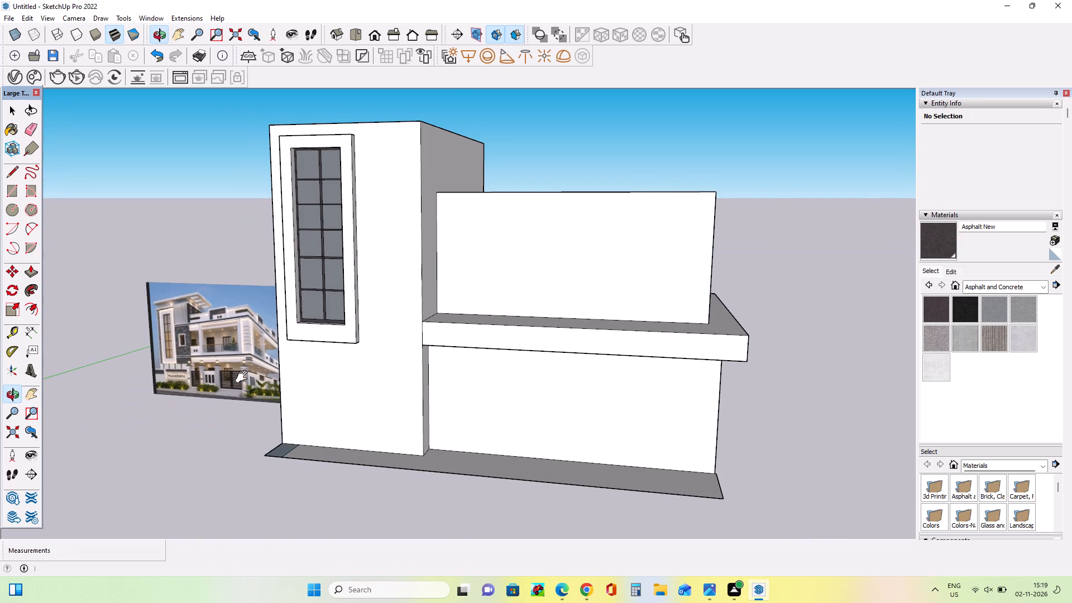
scroll(244, 377, "up", 3)
middle_click_drag(181, 368, 256, 385)
left_click_drag(140, 357, 115, 368)
middle_click_drag(339, 359, 341, 351)
left_click_drag(348, 308, 271, 312)
middle_click_drag(413, 345, 438, 369)
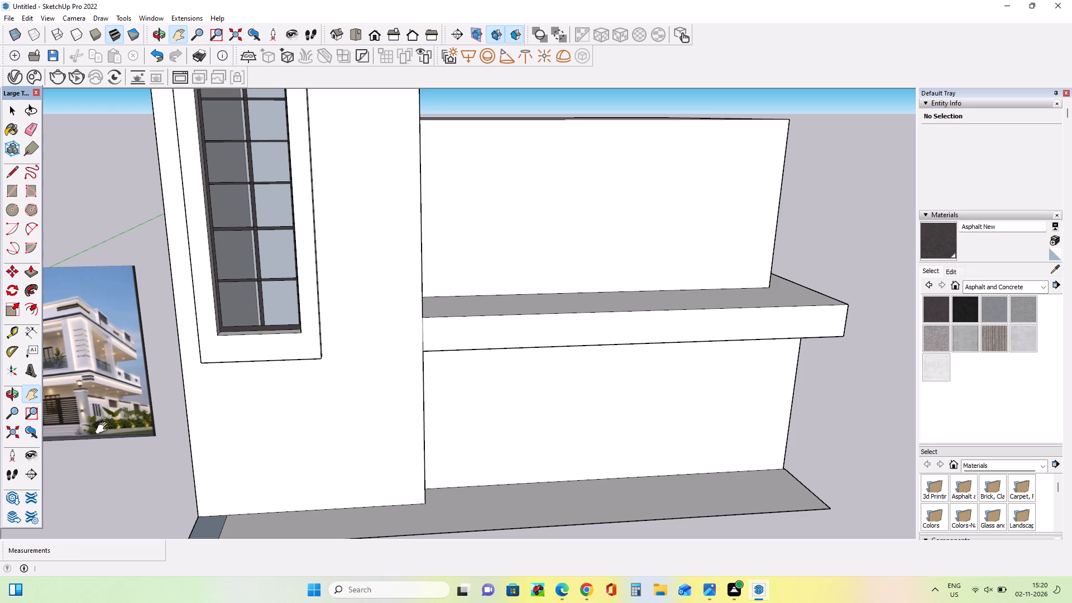
scroll(87, 370, "down", 4)
scroll(326, 367, "down", 10)
scroll(189, 373, "down", 4)
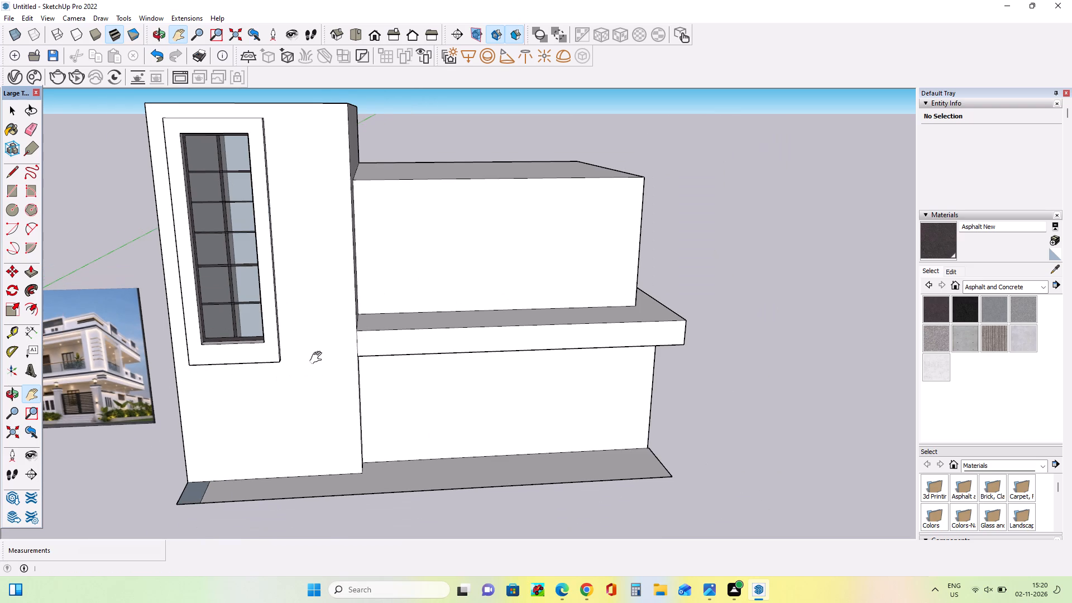
scroll(318, 358, "up", 3)
scroll(412, 360, "up", 1)
middle_click_drag(412, 360, 421, 347)
scroll(436, 342, "down", 5)
scroll(71, 410, "up", 2)
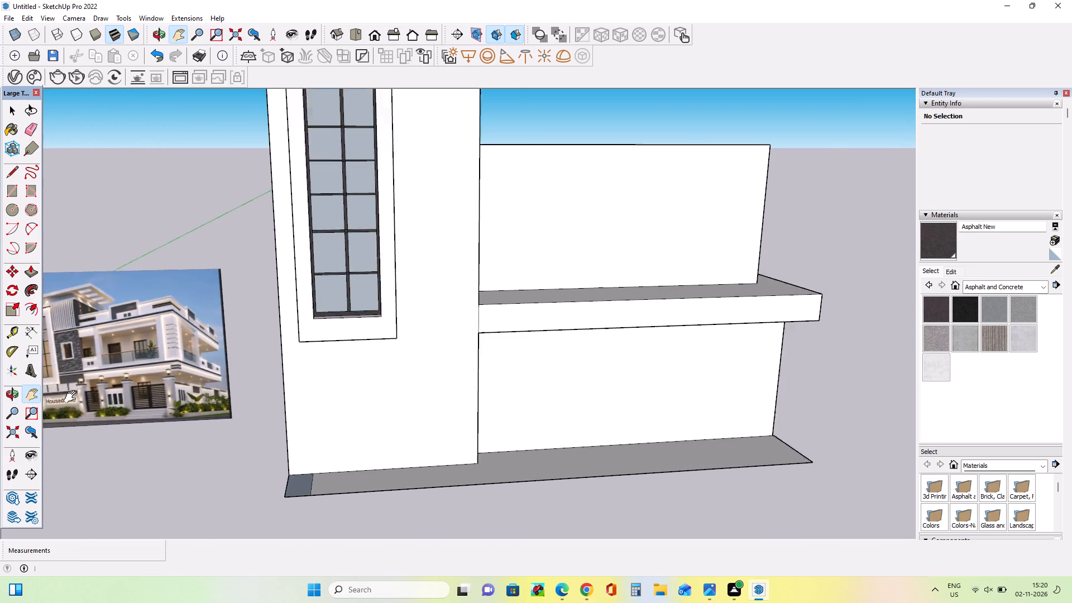
scroll(73, 397, "up", 11)
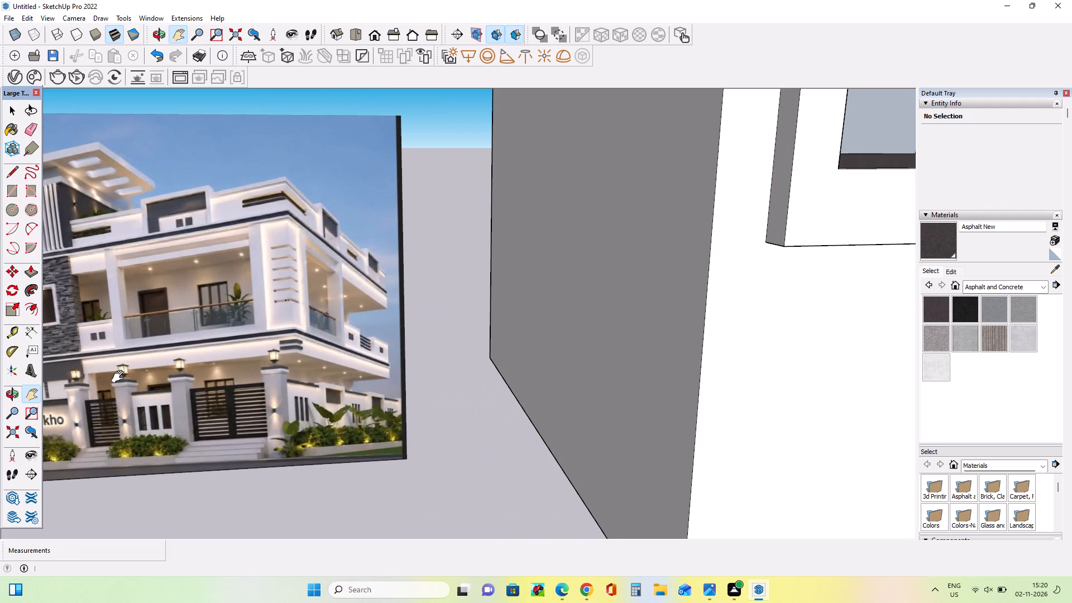
Compare the reference image's balcony slab, ground-floor facade and tower base with the villa's projecting slab and walls.
scroll(120, 377, "down", 7)
scroll(270, 385, "down", 4)
scroll(211, 385, "down", 4)
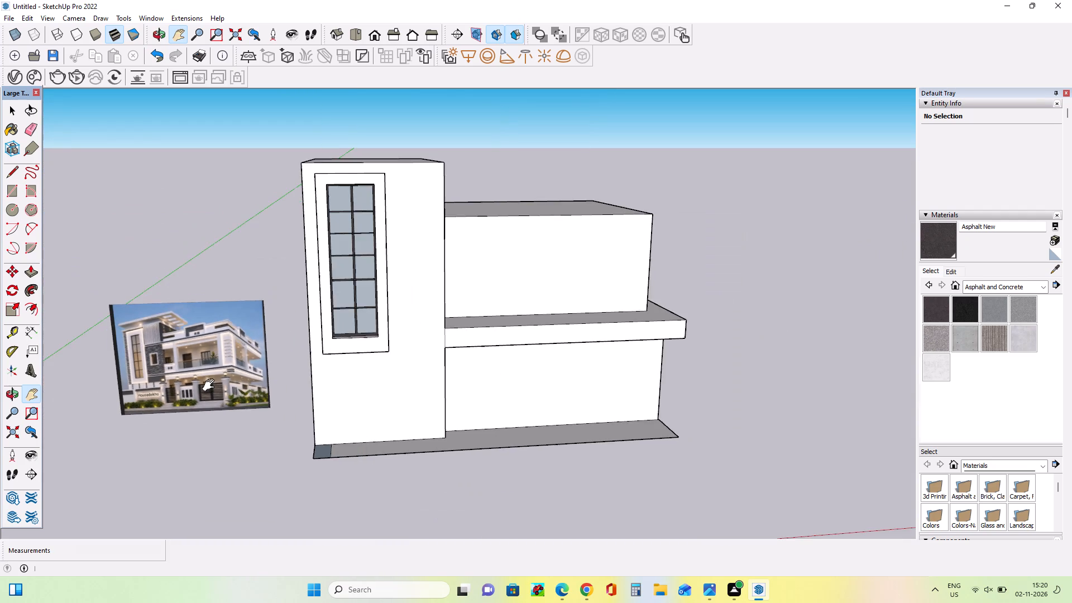
middle_click_drag(468, 379, 467, 360)
scroll(441, 354, "up", 2)
middle_click_drag(441, 354, 441, 363)
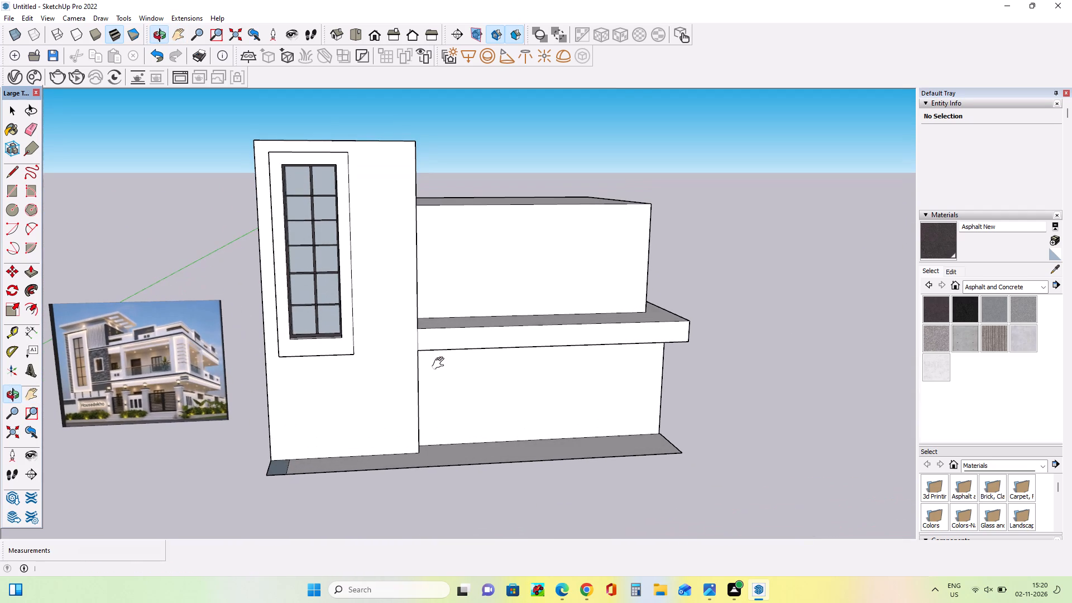
scroll(111, 398, "up", 14)
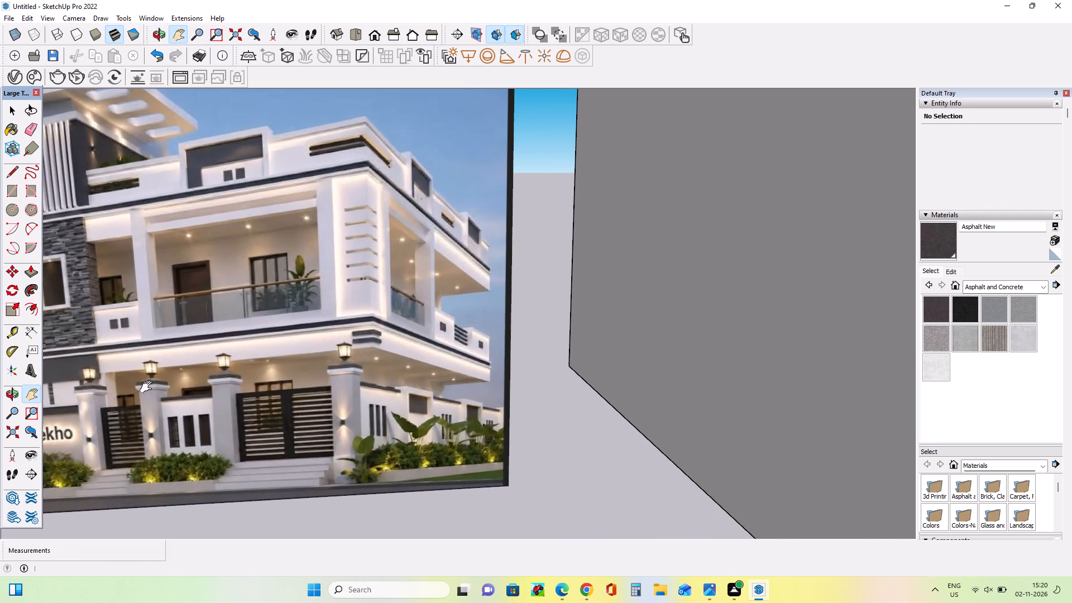
scroll(149, 387, "down", 11)
scroll(155, 387, "up", 8)
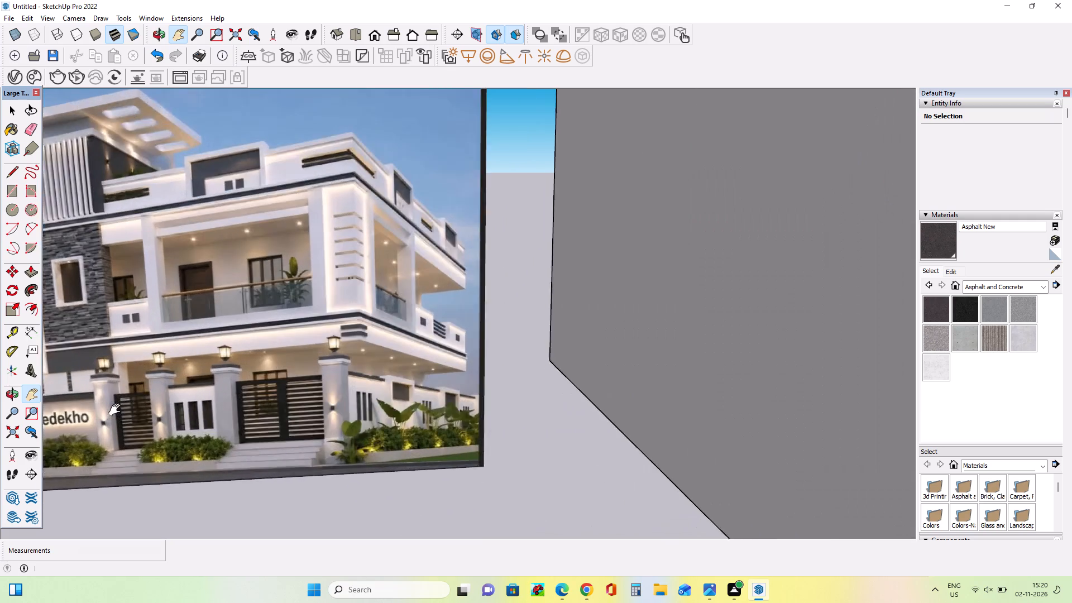
scroll(117, 410, "up", 6)
scroll(157, 389, "up", 1)
scroll(158, 388, "down", 9)
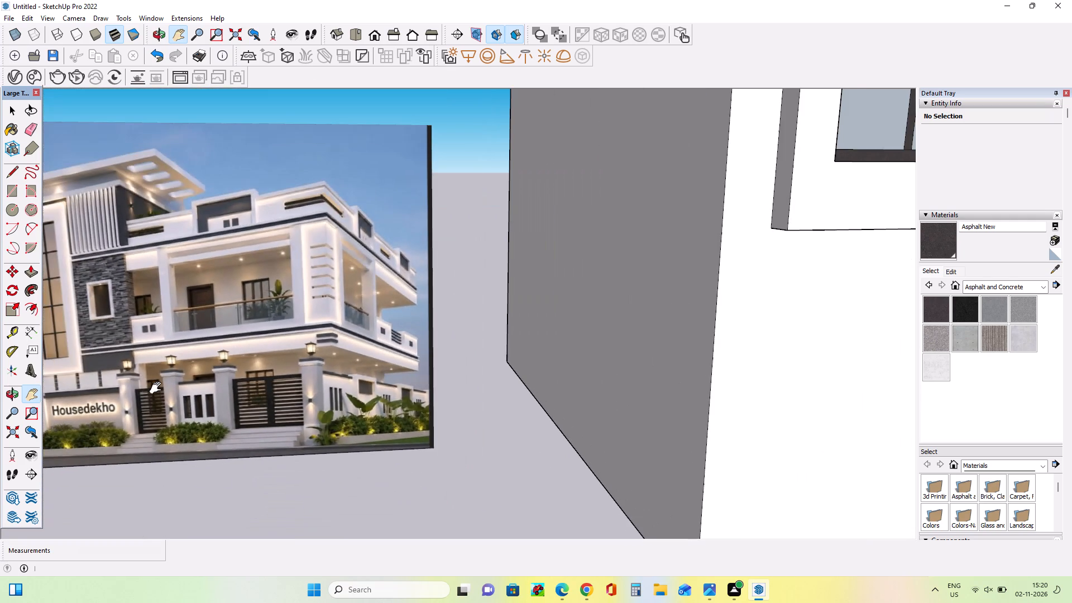
scroll(158, 388, "down", 7)
scroll(150, 398, "up", 1)
scroll(150, 398, "down", 4)
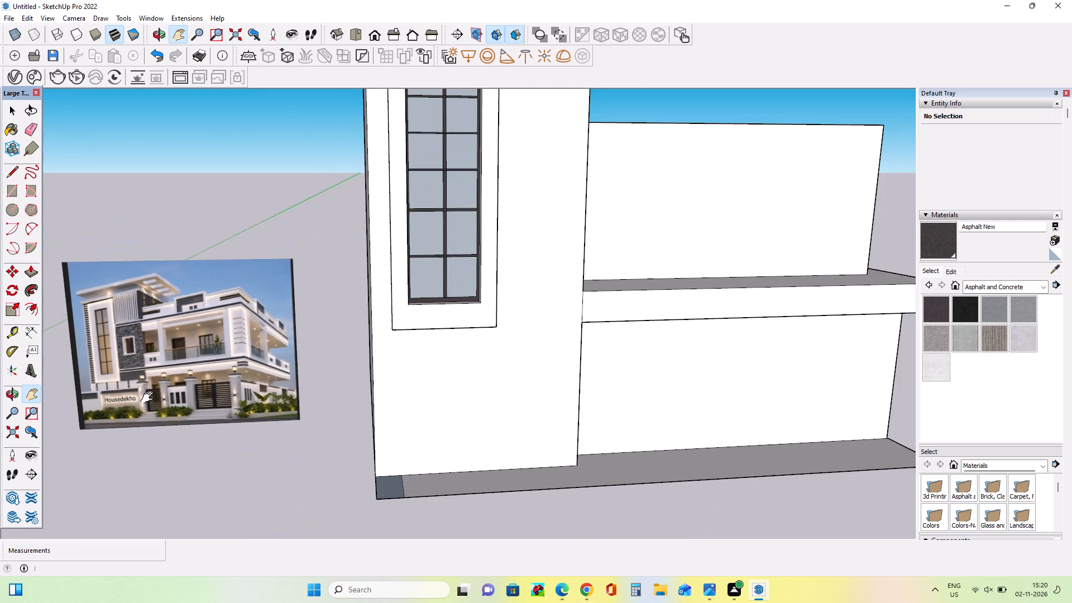
middle_click_drag(607, 398, 602, 379)
scroll(557, 368, "up", 2)
middle_click_drag(557, 368, 547, 381)
middle_click_drag(390, 370, 398, 384)
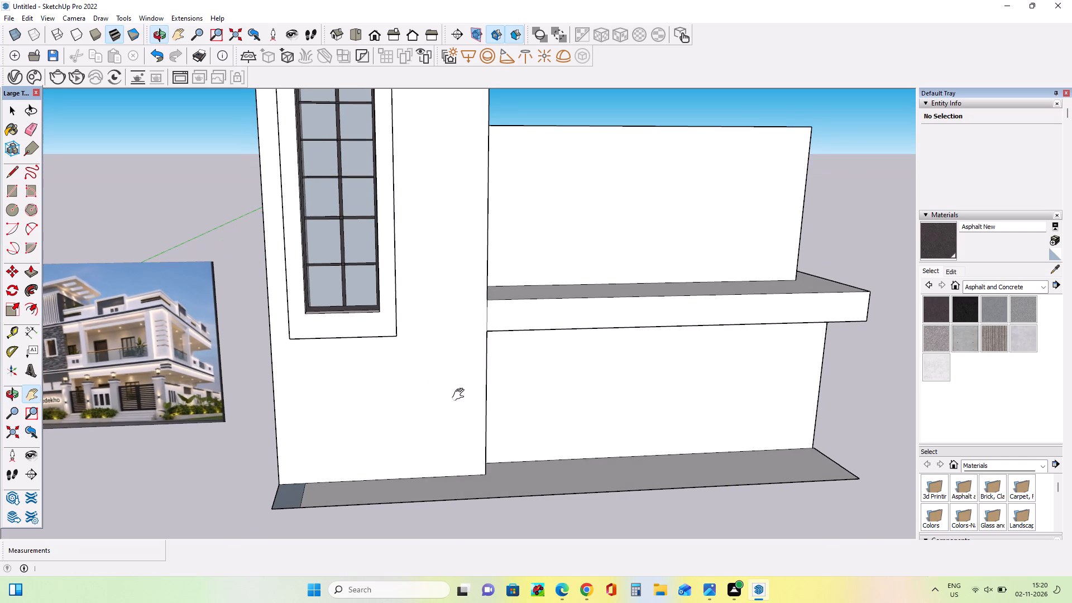
scroll(461, 395, "down", 3)
middle_click_drag(524, 393, 500, 394)
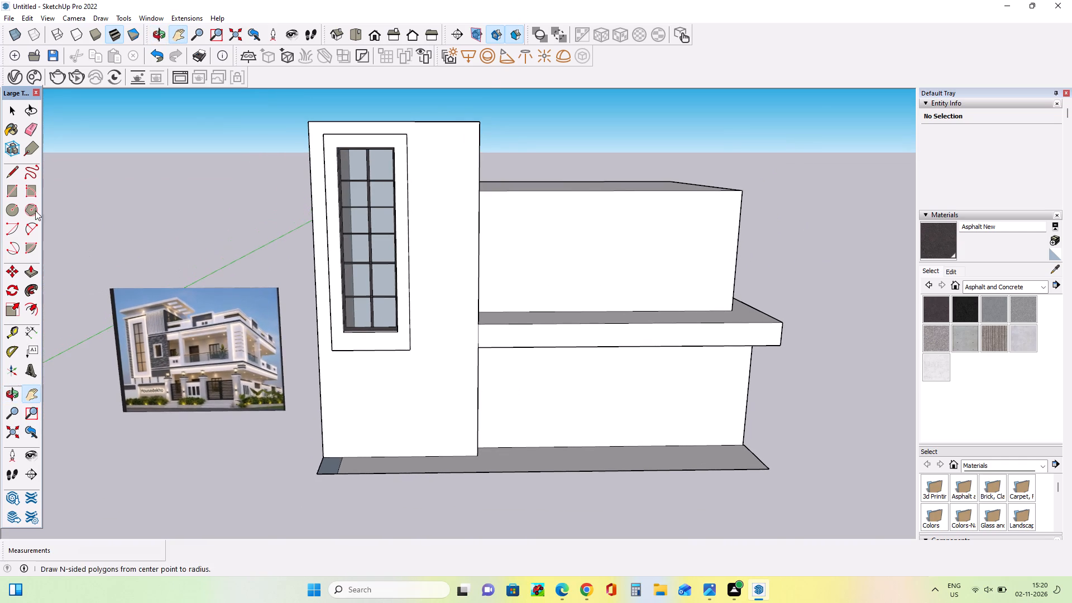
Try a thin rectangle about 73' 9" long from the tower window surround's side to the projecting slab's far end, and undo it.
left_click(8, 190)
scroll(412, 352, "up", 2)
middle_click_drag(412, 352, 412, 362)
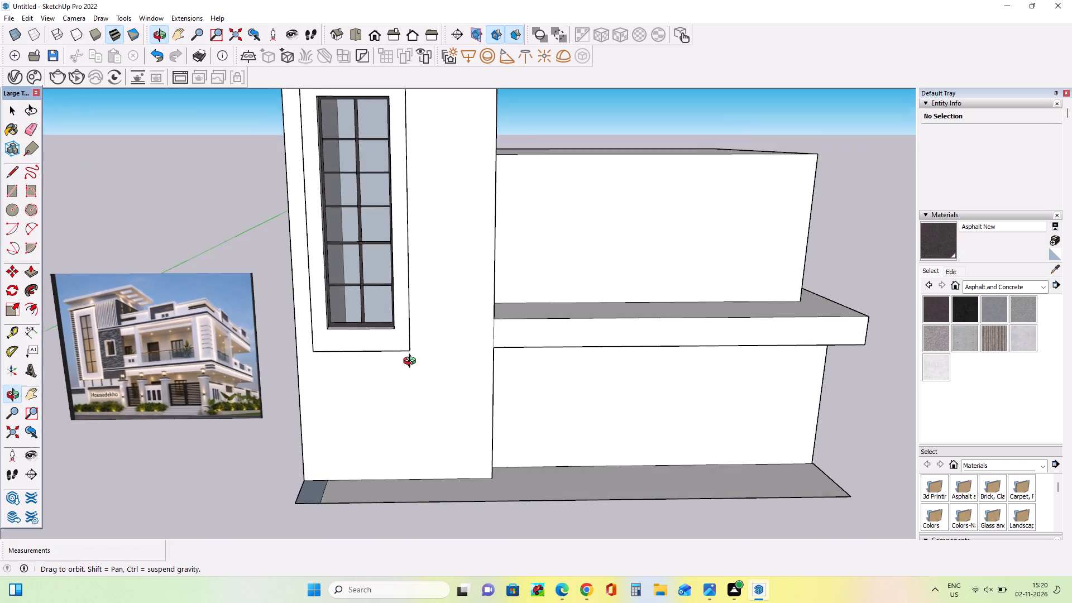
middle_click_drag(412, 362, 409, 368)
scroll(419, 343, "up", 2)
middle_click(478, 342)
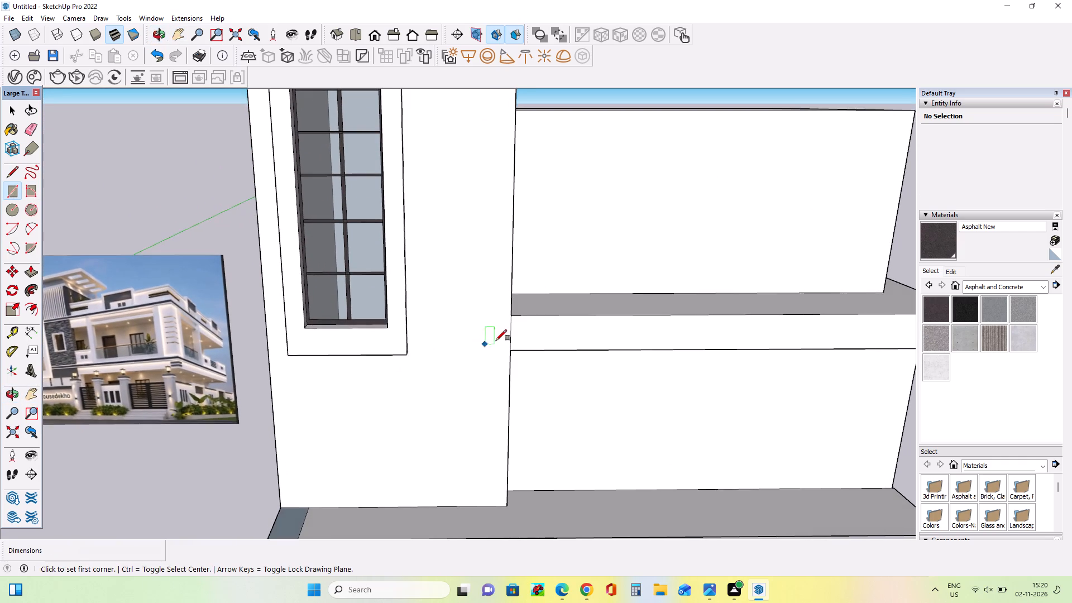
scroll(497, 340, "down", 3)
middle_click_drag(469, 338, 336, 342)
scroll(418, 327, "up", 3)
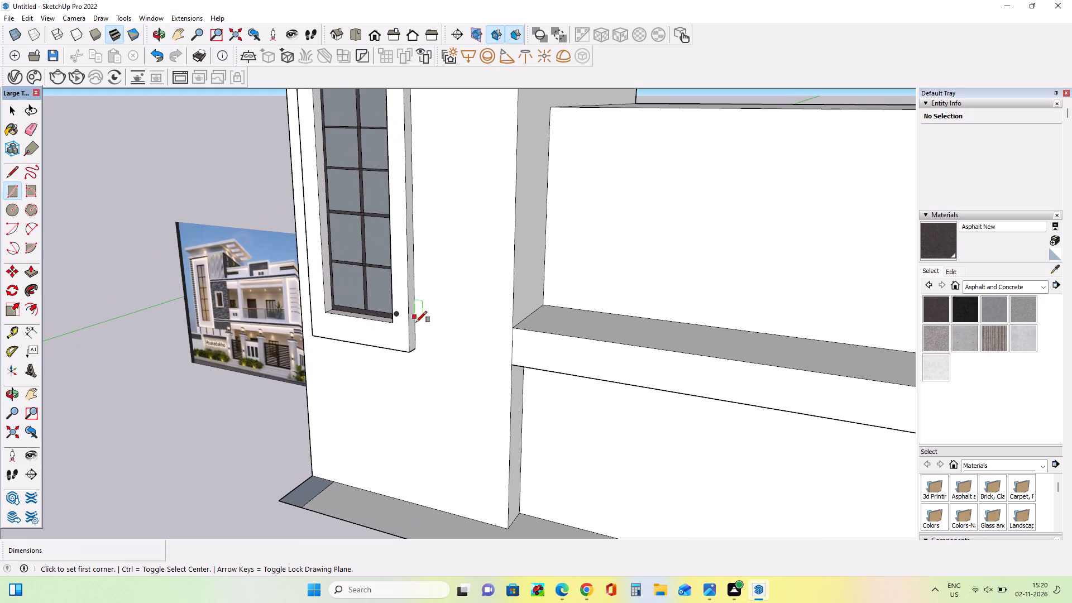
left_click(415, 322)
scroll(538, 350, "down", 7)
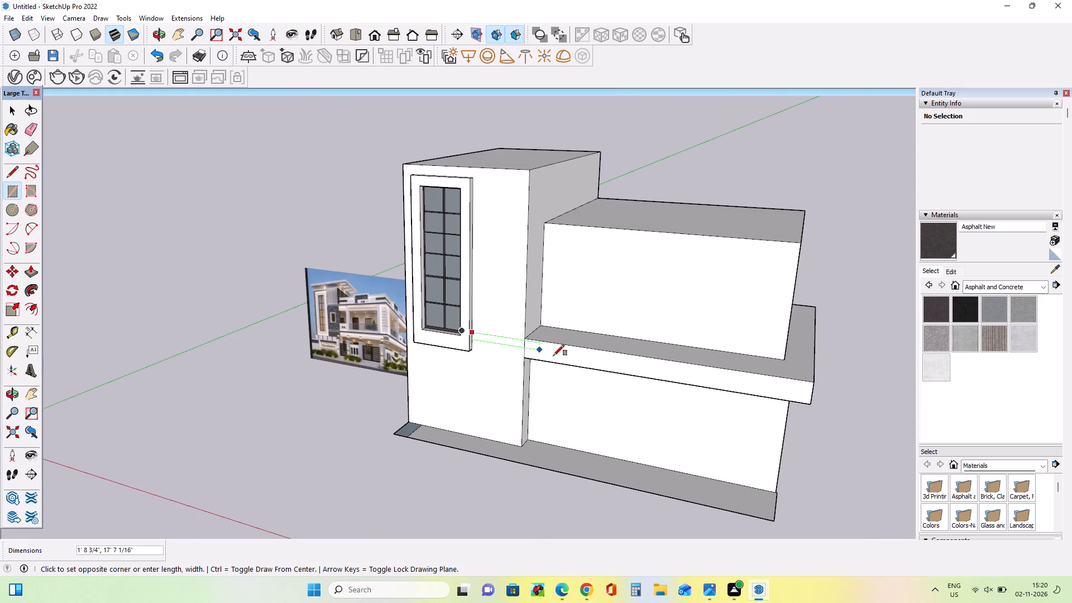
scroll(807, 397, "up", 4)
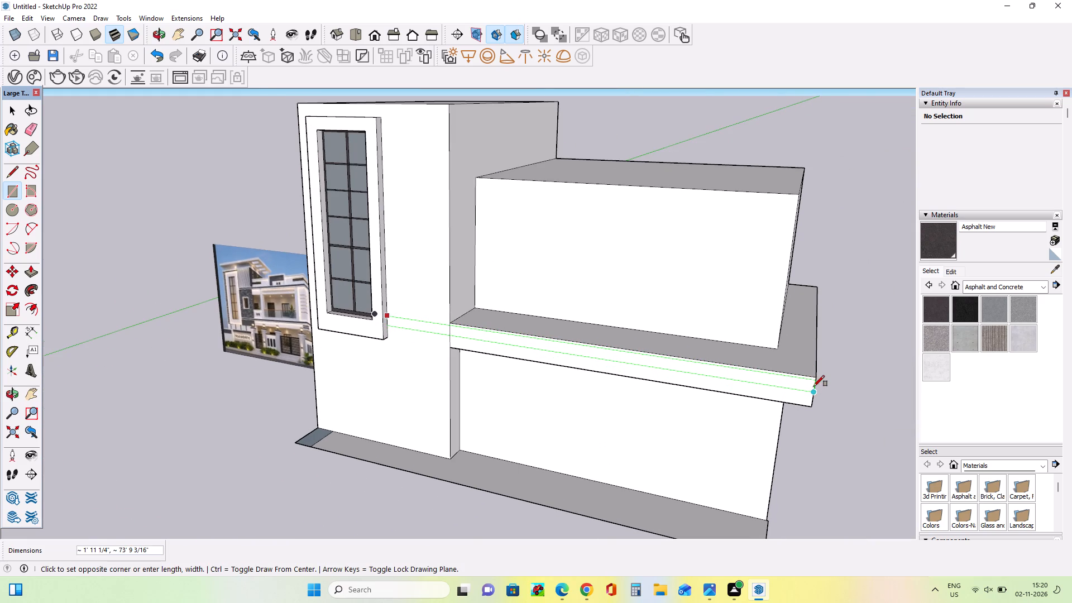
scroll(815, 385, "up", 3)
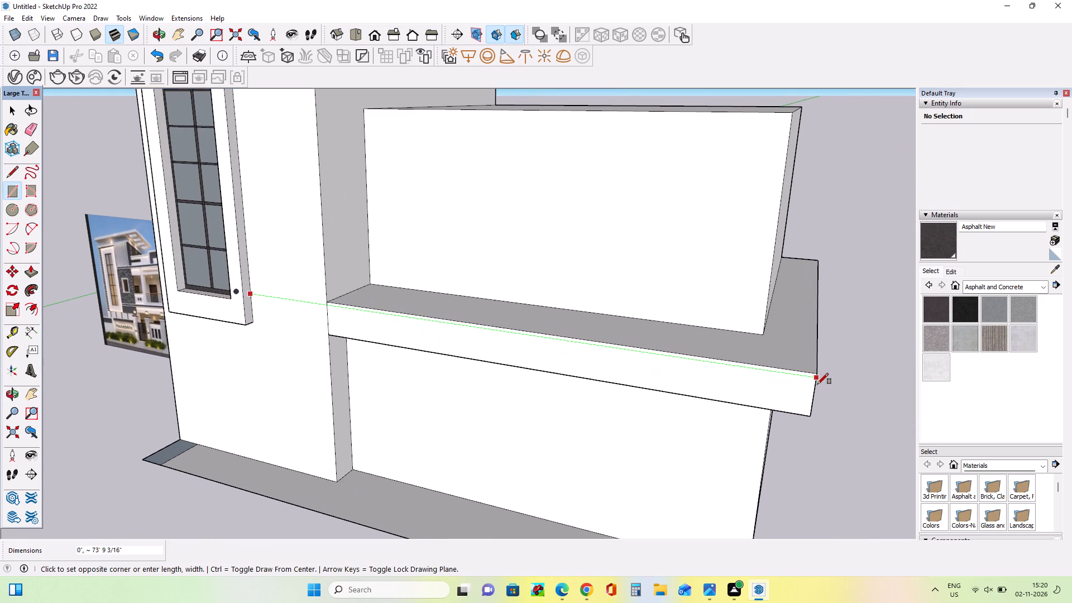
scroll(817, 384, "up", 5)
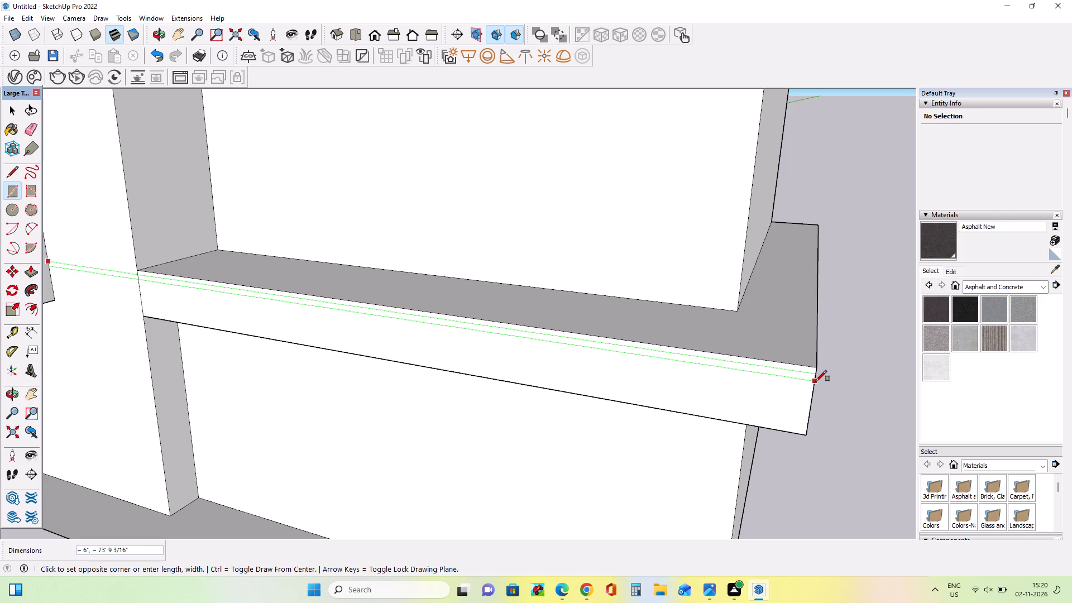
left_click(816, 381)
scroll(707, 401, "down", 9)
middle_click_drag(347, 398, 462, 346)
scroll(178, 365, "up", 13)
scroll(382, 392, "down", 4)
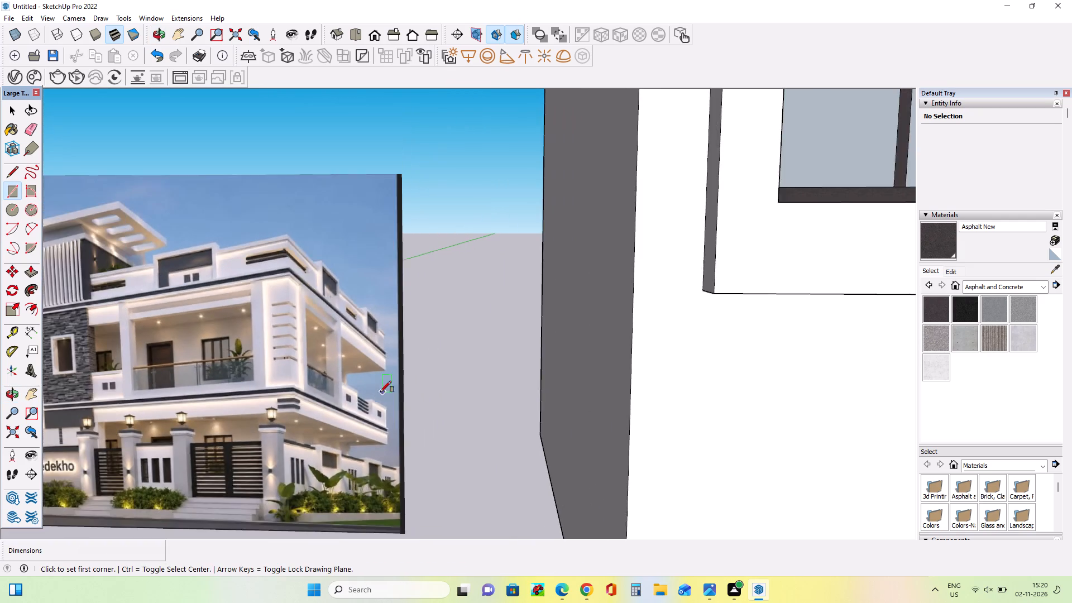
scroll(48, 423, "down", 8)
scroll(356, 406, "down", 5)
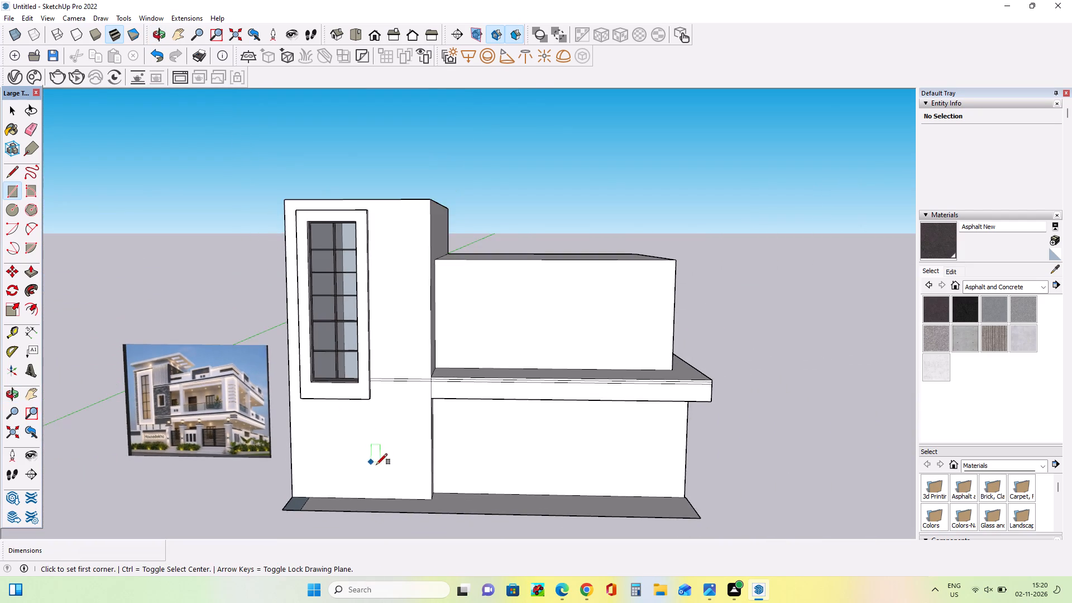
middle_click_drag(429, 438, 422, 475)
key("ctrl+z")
Push/Pull the top face of the projecting slab upward by 11 1/4" to thicken the slab.
middle_click_drag(484, 420, 489, 435)
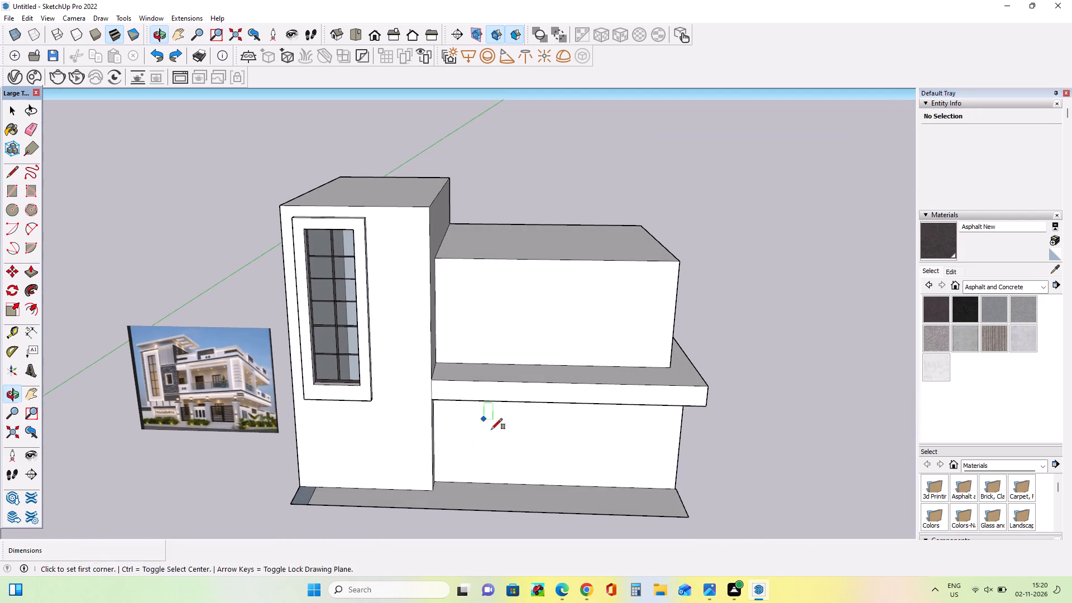
left_click(25, 274)
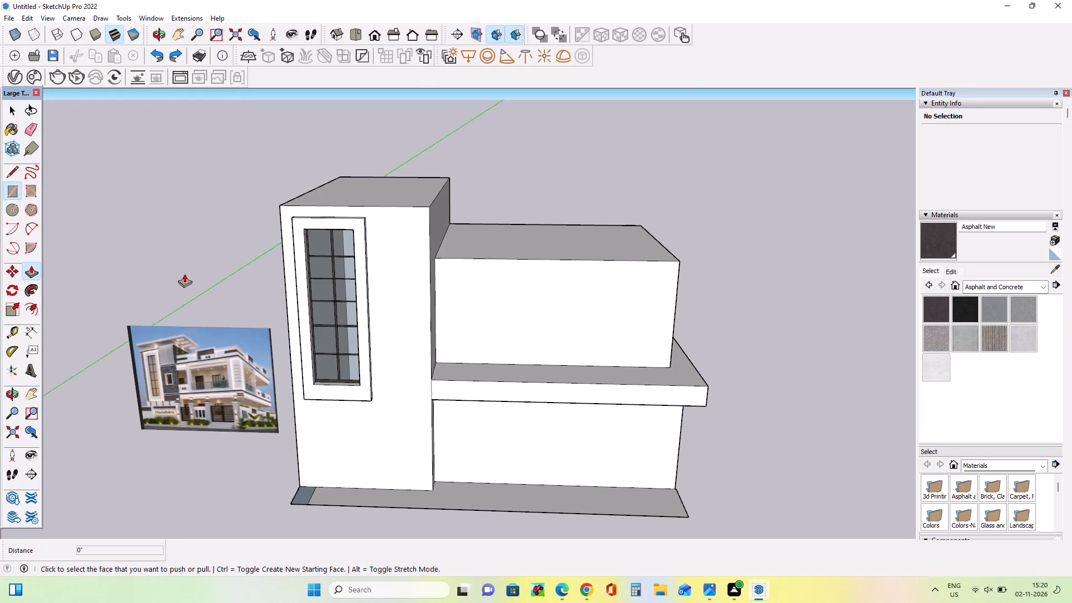
middle_click_drag(291, 296, 293, 322)
scroll(521, 359, "up", 3)
left_click_drag(519, 370, 519, 365)
middle_click_drag(419, 334, 419, 329)
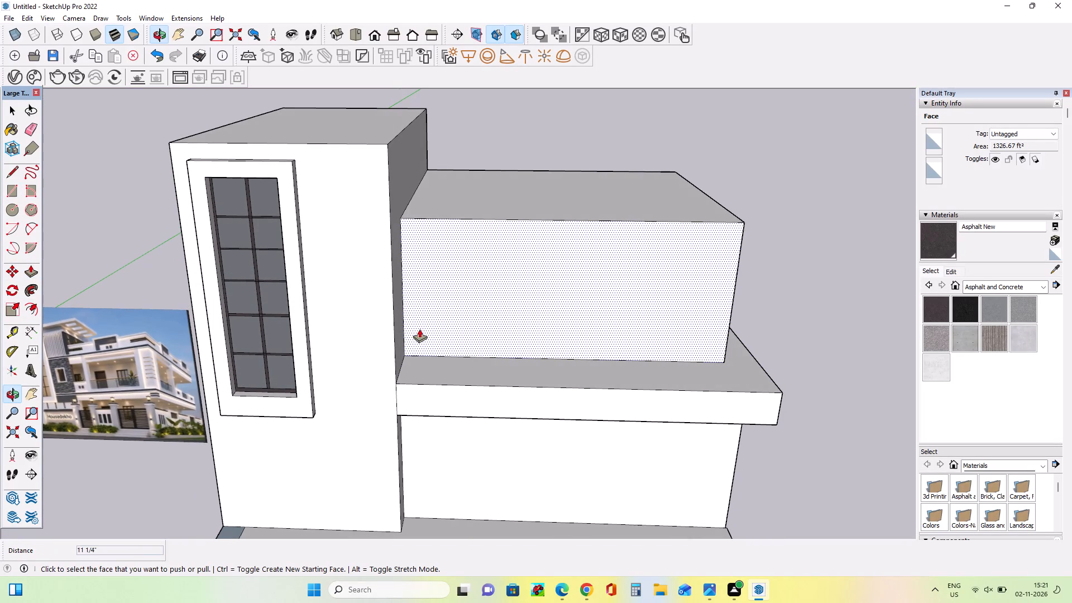
middle_click_drag(419, 328, 428, 350)
scroll(373, 425, "up", 4)
middle_click_drag(390, 404, 396, 377)
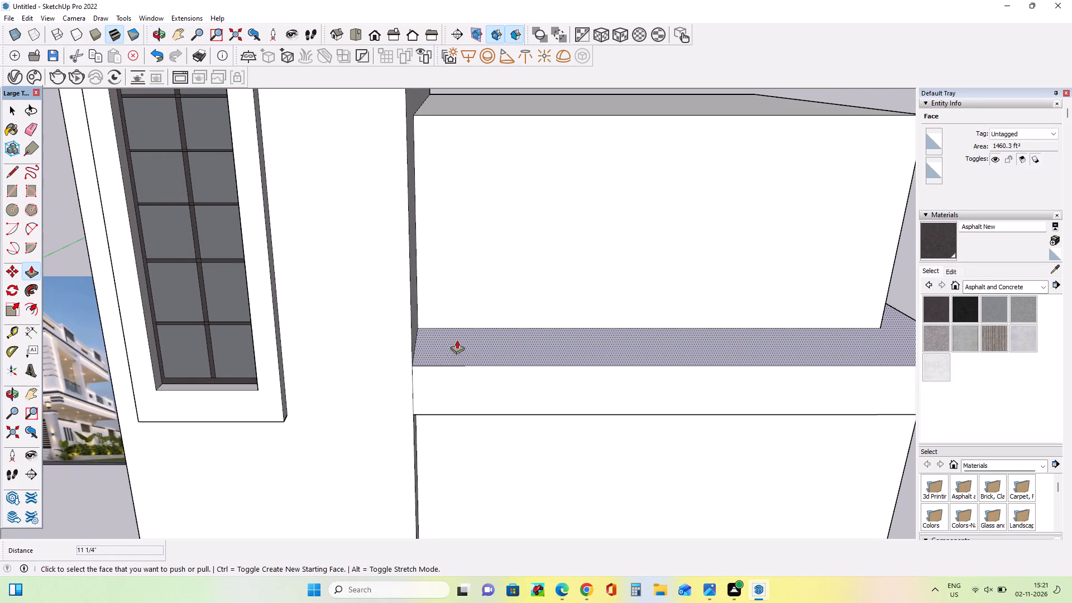
left_click(454, 348)
scroll(424, 346, "down", 7)
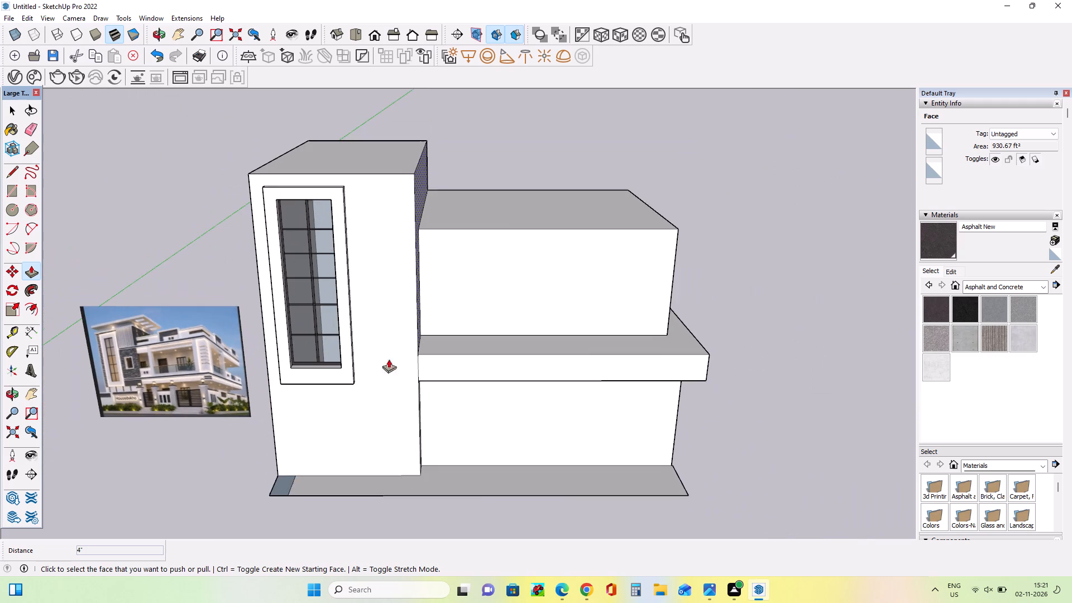
Compare the thickened slab, the tower and the upper storey with the reference image from several angles.
middle_click_drag(372, 372, 375, 360)
middle_click(332, 362)
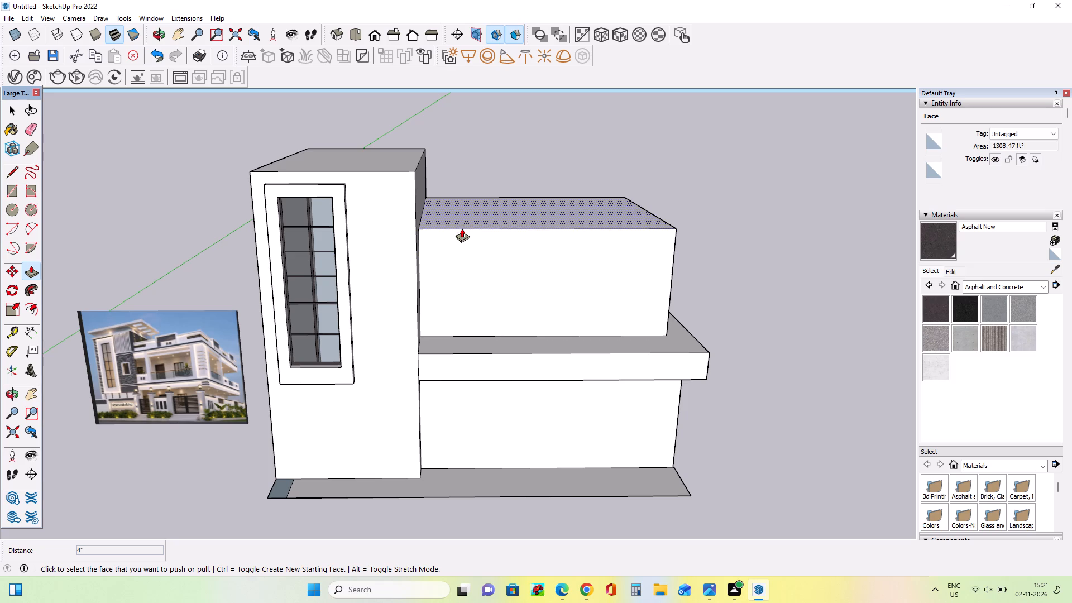
middle_click_drag(399, 308, 405, 325)
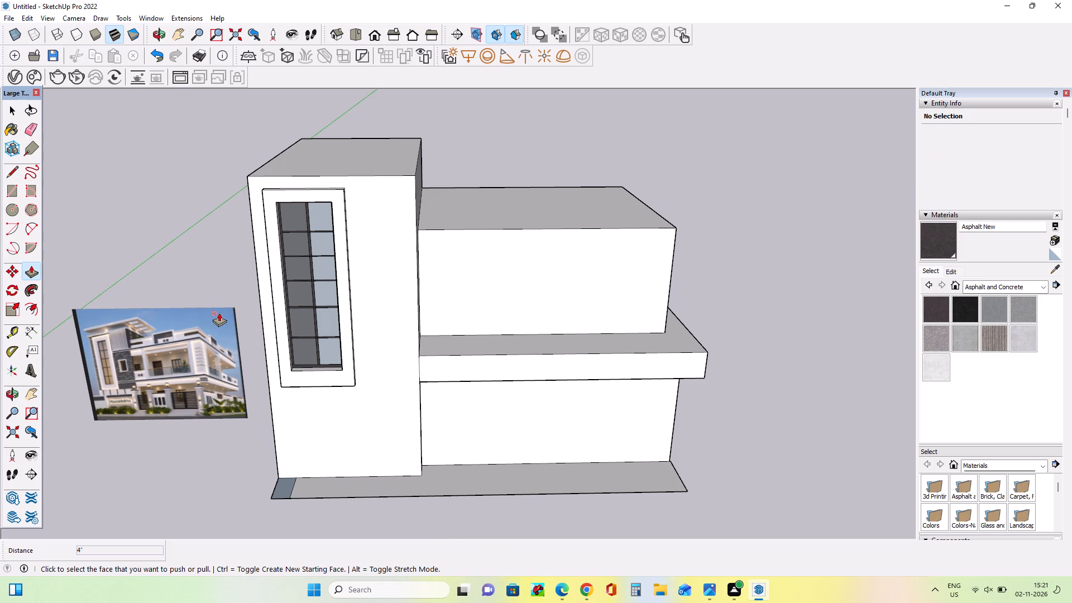
scroll(137, 307, "down", 2)
scroll(305, 393, "up", 4)
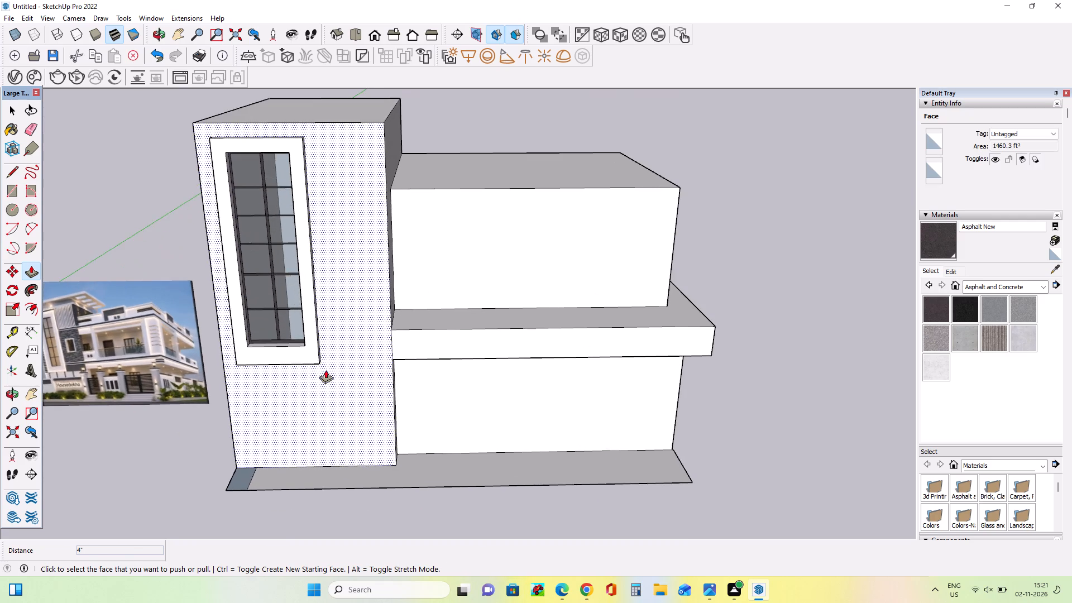
middle_click_drag(326, 368, 343, 333)
scroll(383, 341, "down", 4)
scroll(313, 328, "up", 4)
middle_click_drag(357, 336, 345, 351)
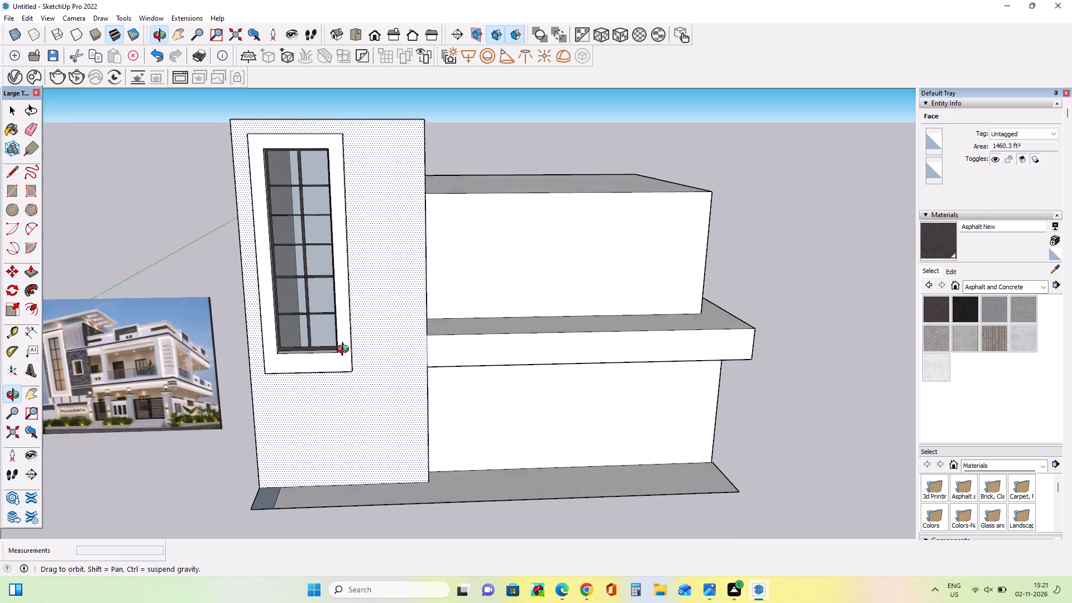
middle_click_drag(345, 351, 272, 390)
scroll(353, 362, "up", 4)
middle_click_drag(356, 362, 379, 327)
scroll(379, 327, "down", 1)
middle_click(379, 327)
scroll(382, 329, "down", 3)
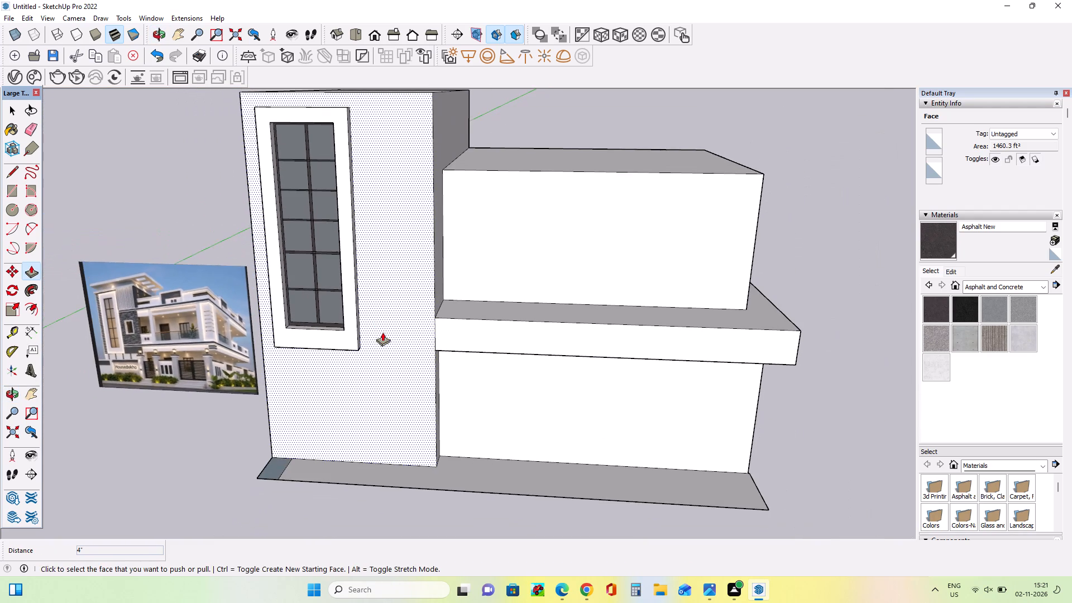
middle_click_drag(382, 332, 399, 290)
scroll(188, 385, "up", 7)
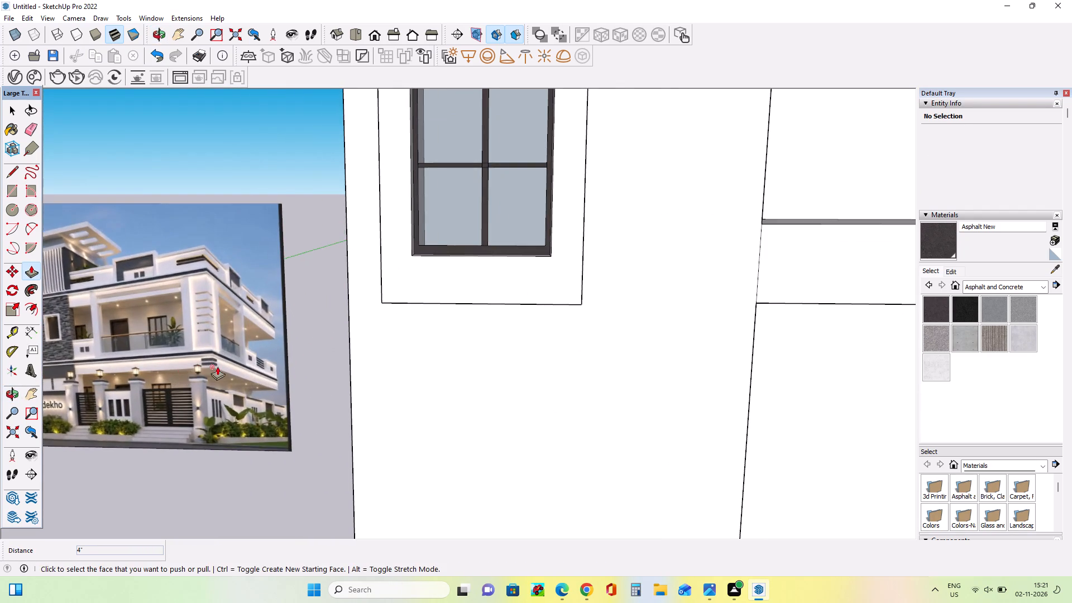
middle_click_drag(217, 366, 221, 372)
scroll(221, 372, "down", 2)
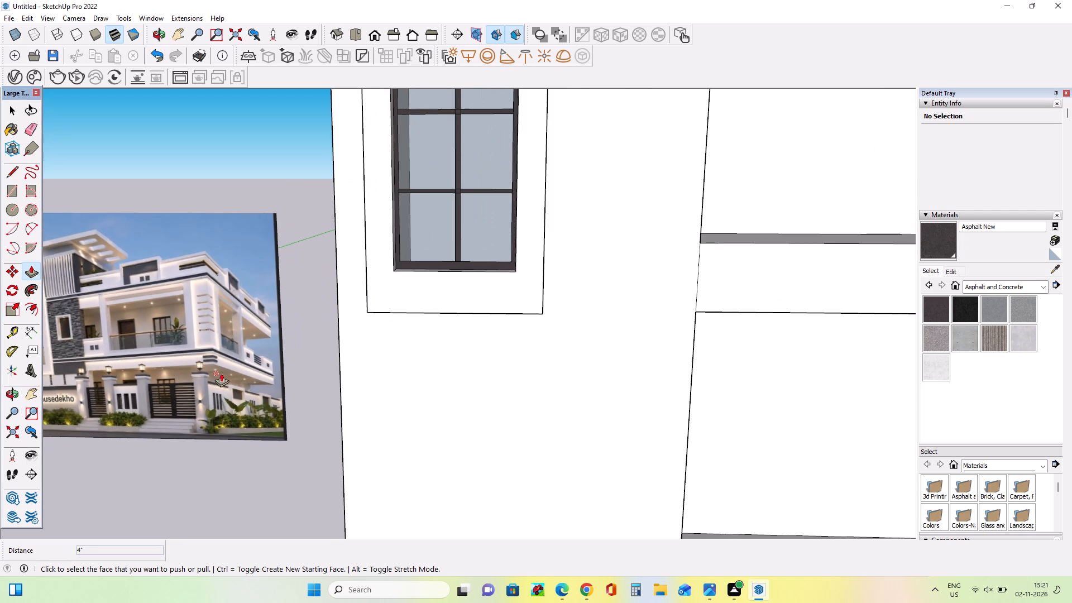
scroll(214, 371, "down", 8)
middle_click_drag(355, 372, 355, 386)
scroll(251, 371, "up", 3)
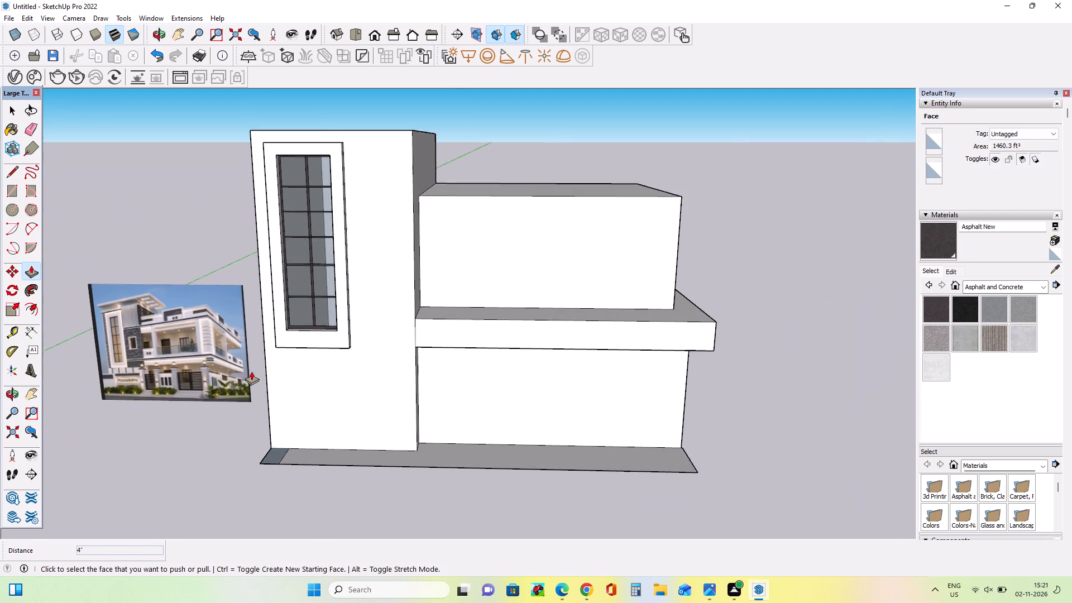
scroll(251, 371, "up", 2)
scroll(236, 365, "down", 8)
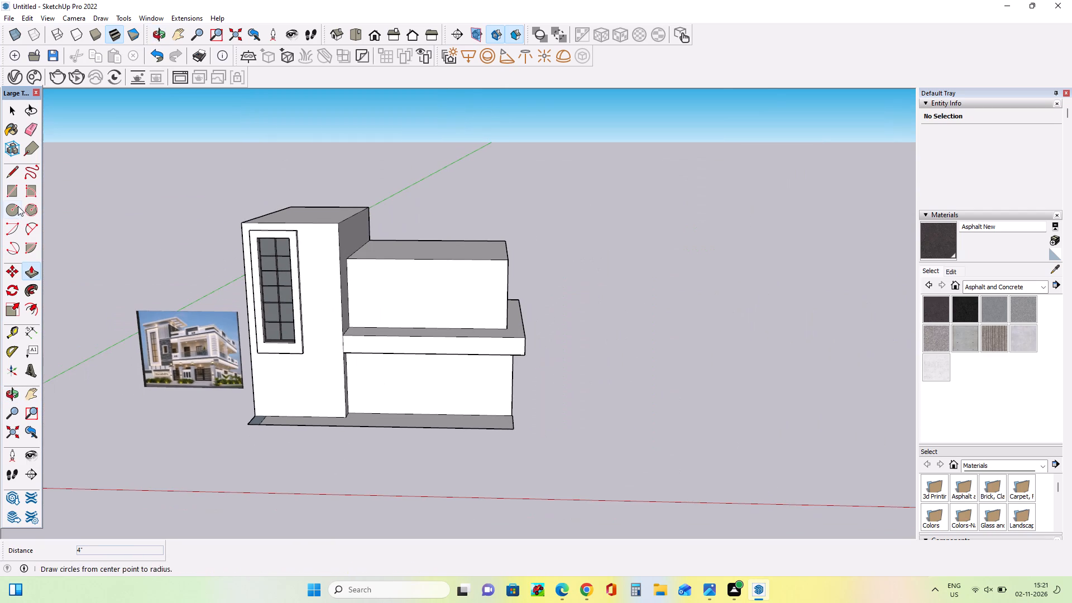
Draw a rectangle about 1' 5 3/4" by 73' 9" from the tower window surround's side to the projecting slab's far end.
left_click(6, 190)
scroll(476, 363, "up", 2)
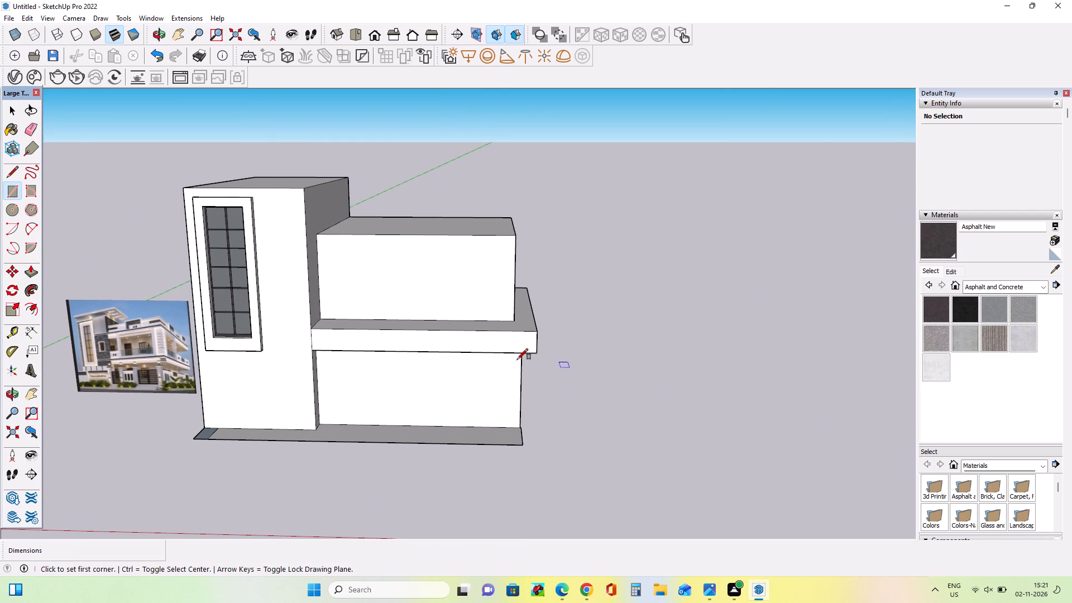
scroll(112, 363, "up", 16)
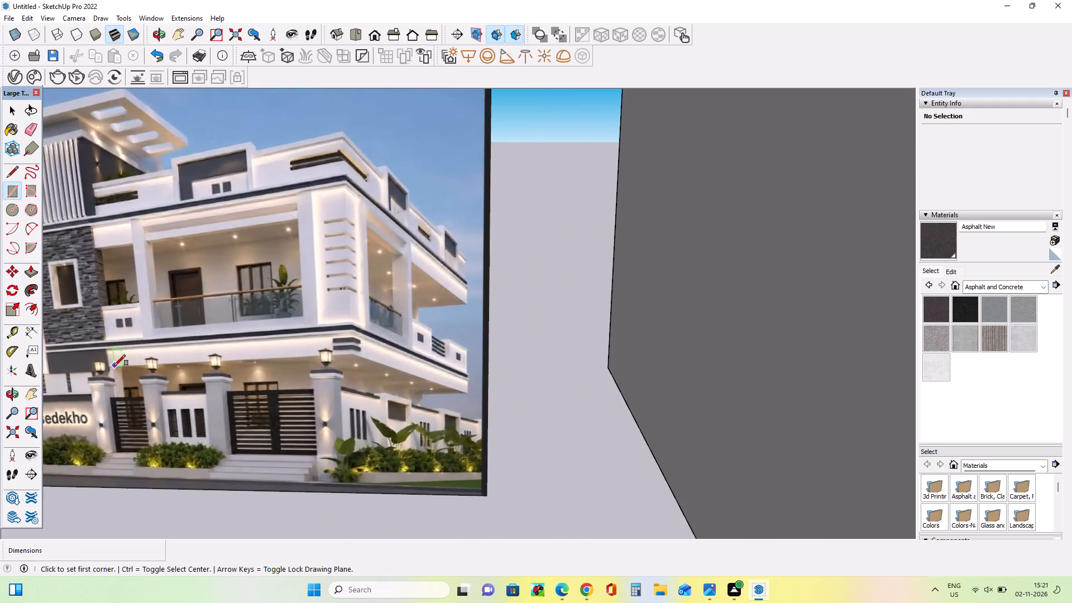
scroll(114, 366, "down", 13)
middle_click_drag(386, 377, 254, 374)
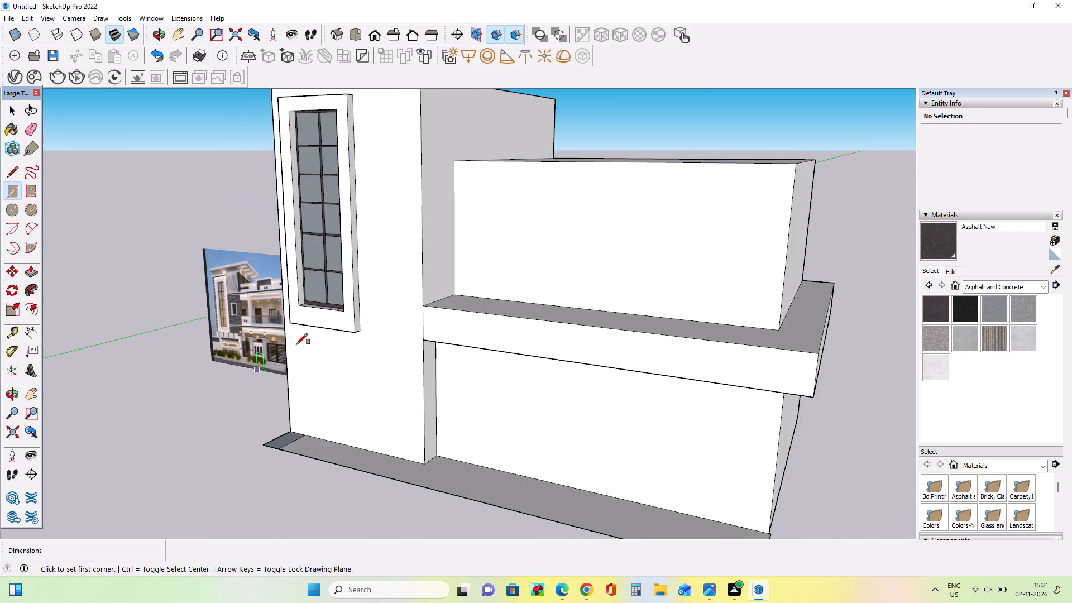
scroll(333, 324, "up", 5)
scroll(376, 313, "up", 2)
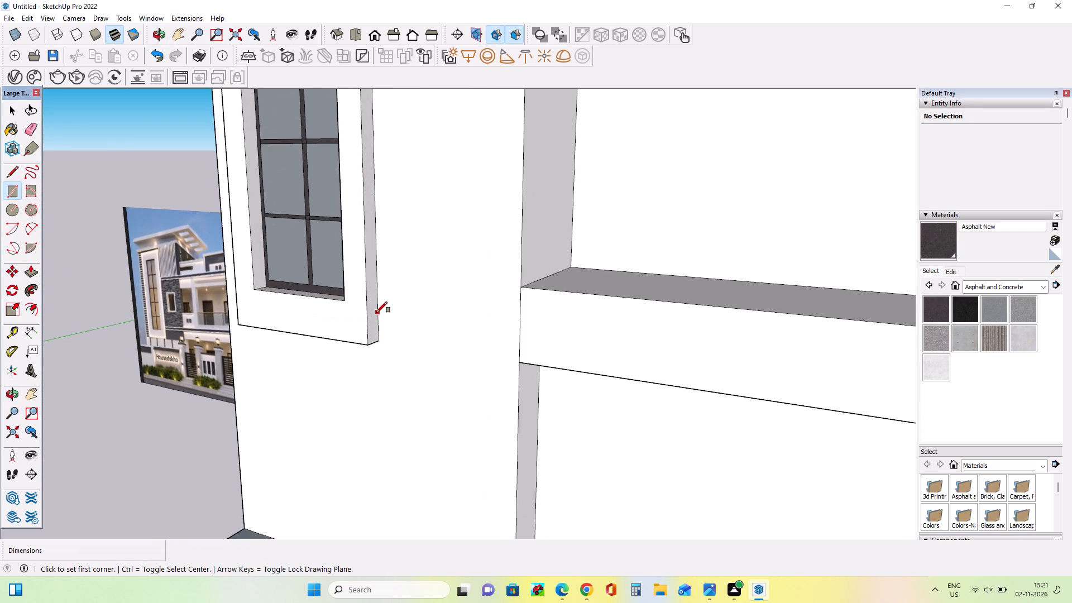
middle_click_drag(373, 312, 352, 327)
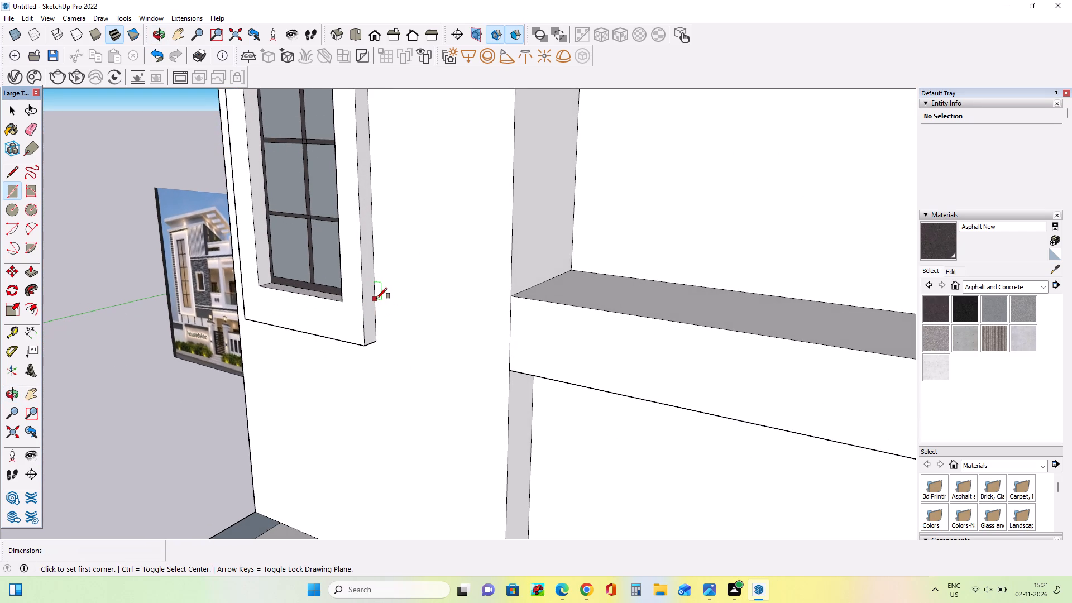
left_click(376, 298)
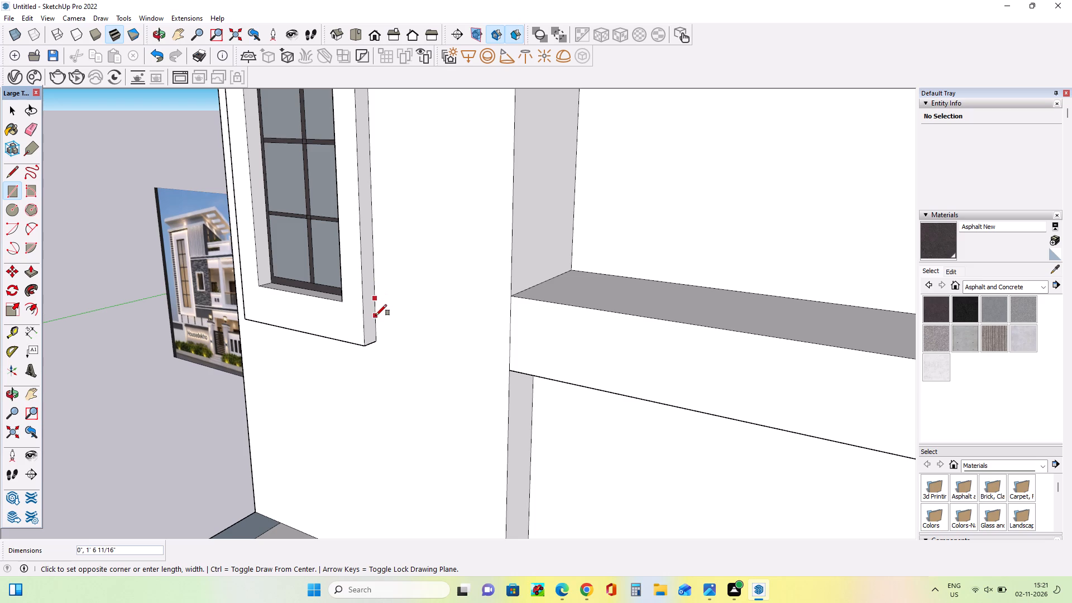
left_click(376, 315)
scroll(447, 332, "down", 15)
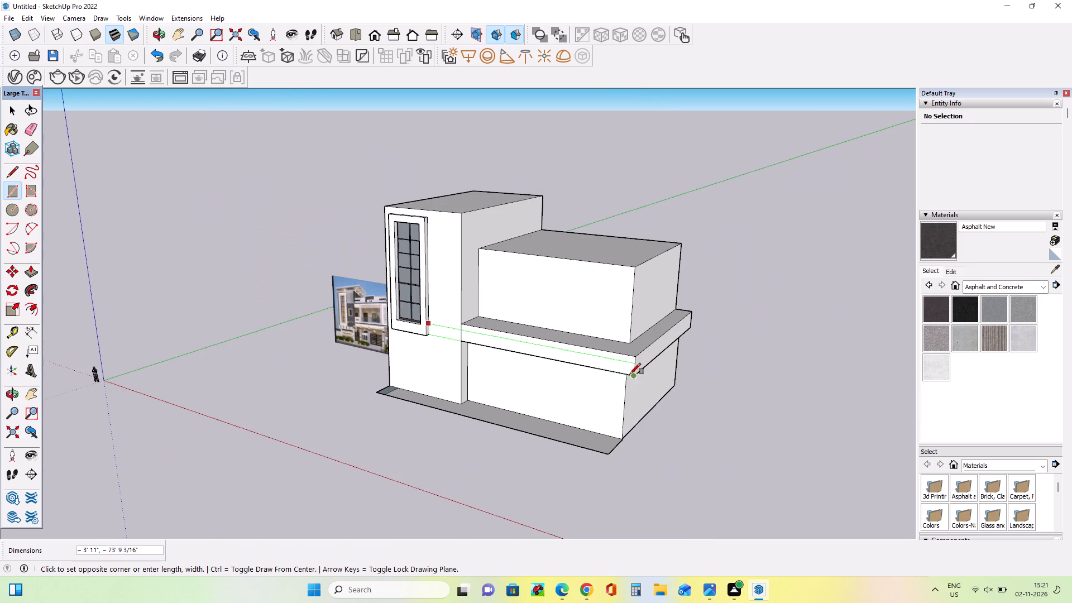
scroll(630, 374, "up", 8)
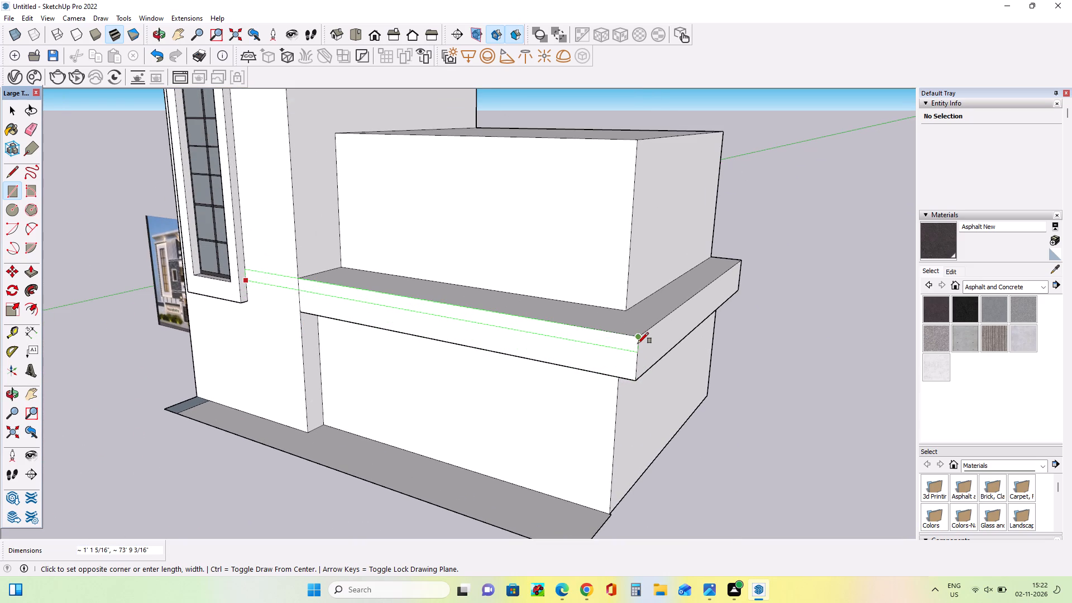
scroll(638, 344, "up", 6)
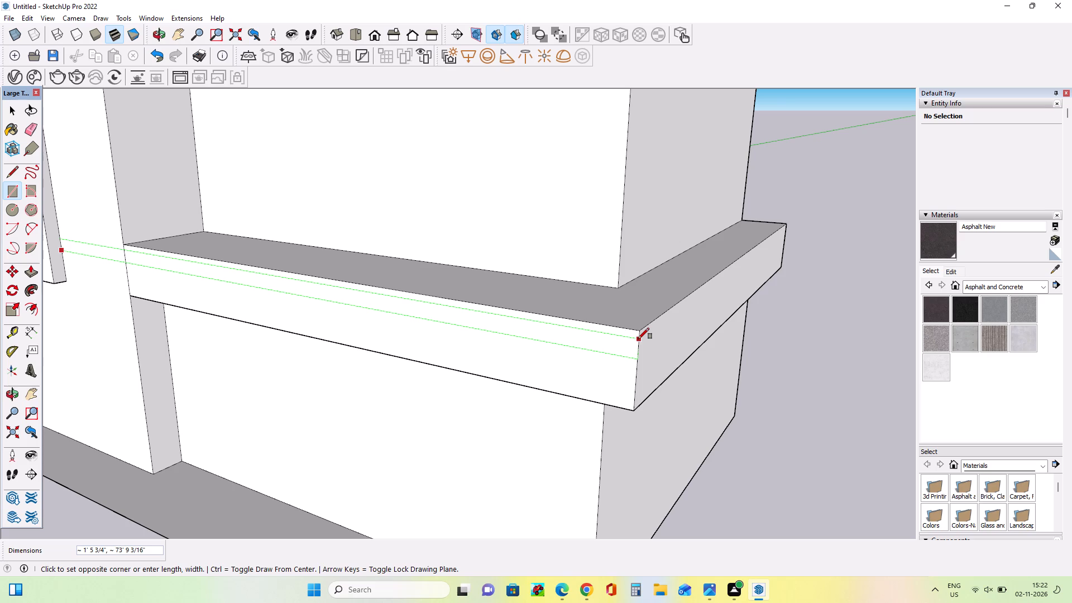
left_click(638, 339)
Examine the outlined band across the tower front and projecting slab from several angles.
middle_click_drag(396, 378, 476, 354)
scroll(478, 353, "down", 8)
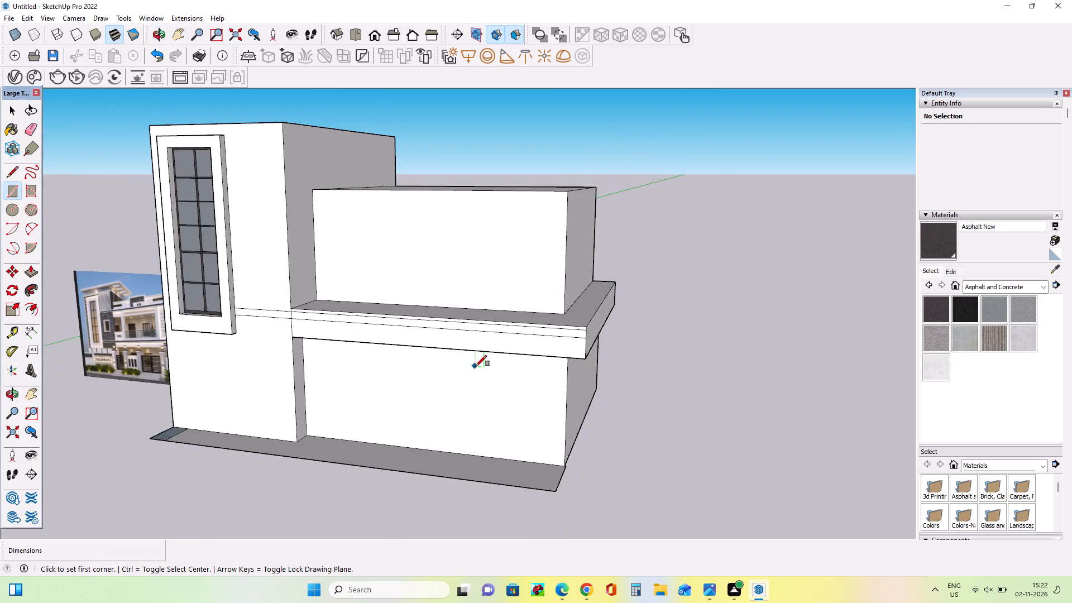
scroll(477, 366, "down", 3)
scroll(261, 385, "up", 10)
middle_click_drag(353, 347, 353, 384)
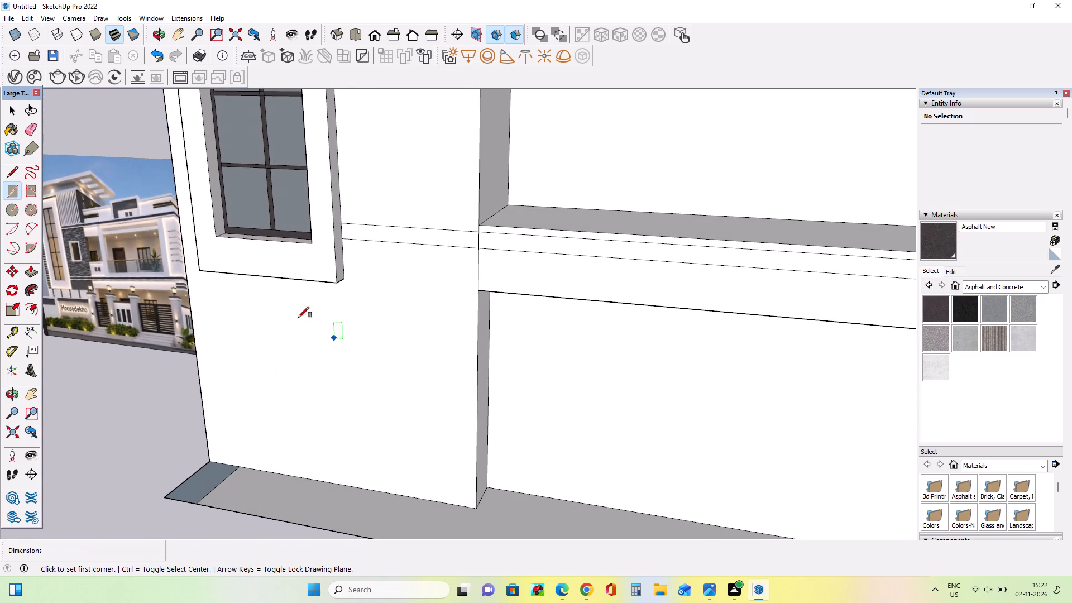
scroll(50, 308, "up", 1)
scroll(50, 308, "down", 6)
middle_click_drag(315, 342, 322, 372)
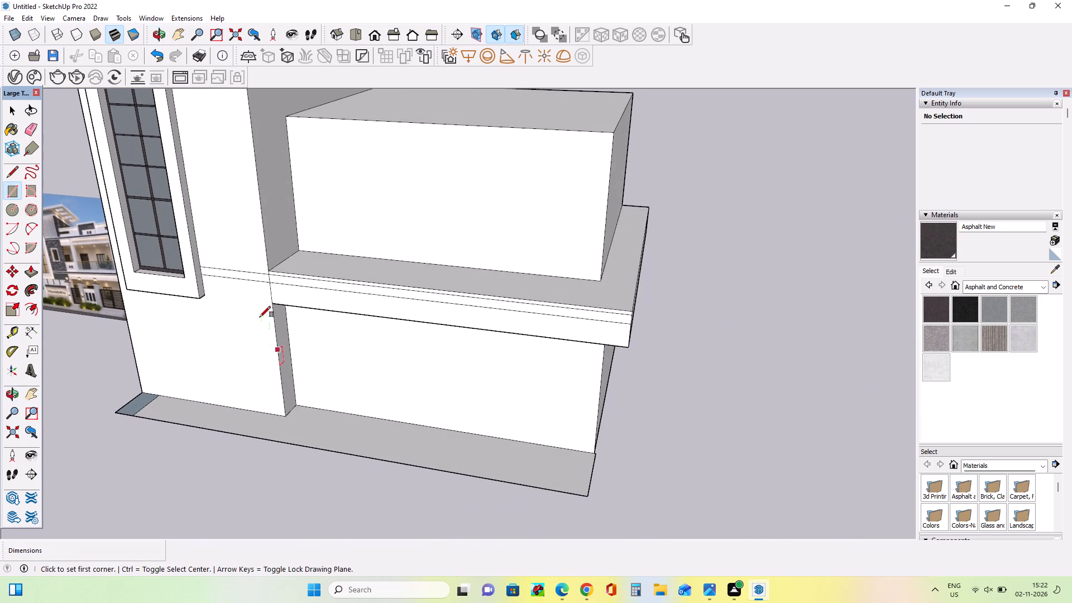
scroll(258, 313, "up", 4)
middle_click_drag(278, 333, 300, 372)
scroll(285, 308, "down", 8)
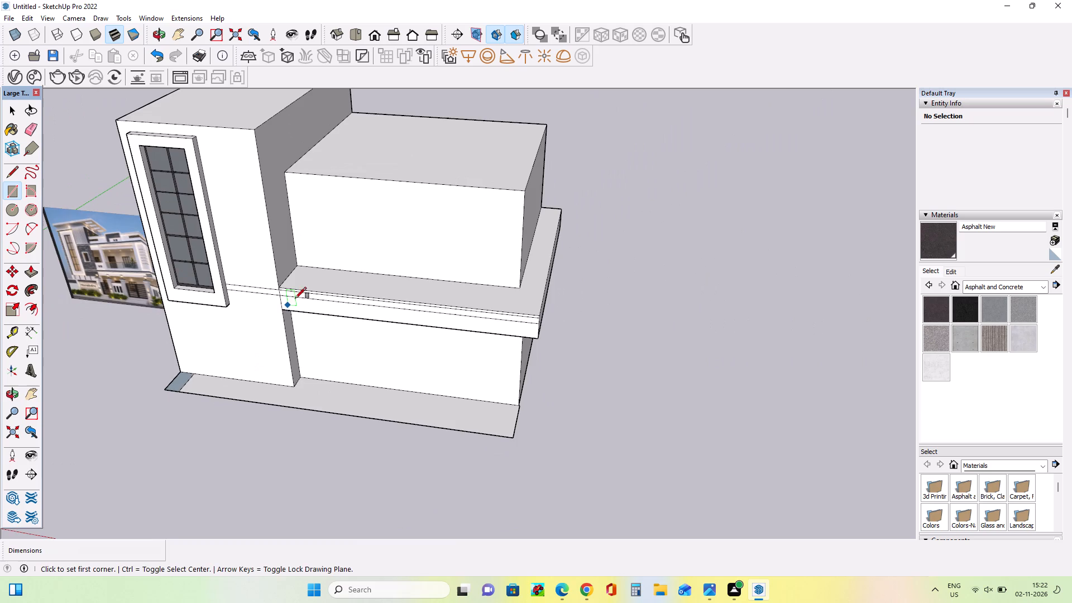
Push/Pull the projecting slab's top face upward by about 1' 6 1/8".
middle_click_drag(314, 290, 356, 267)
left_click(32, 272)
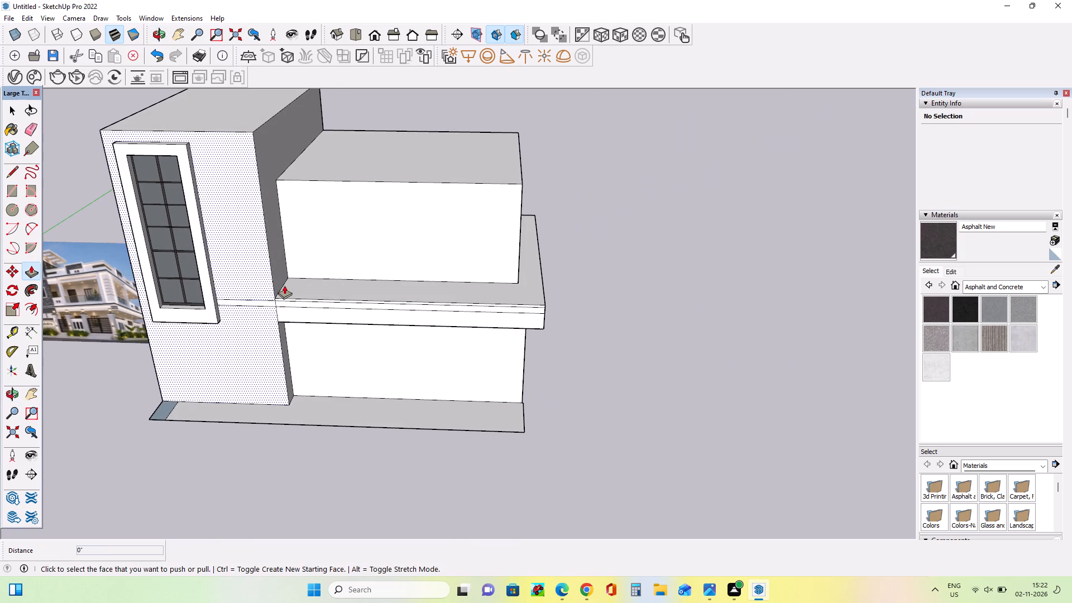
left_click_drag(285, 289, 286, 283)
Erase the vertical seam segments between the tower front and the projecting slab's front face.
middle_click_drag(259, 313, 269, 291)
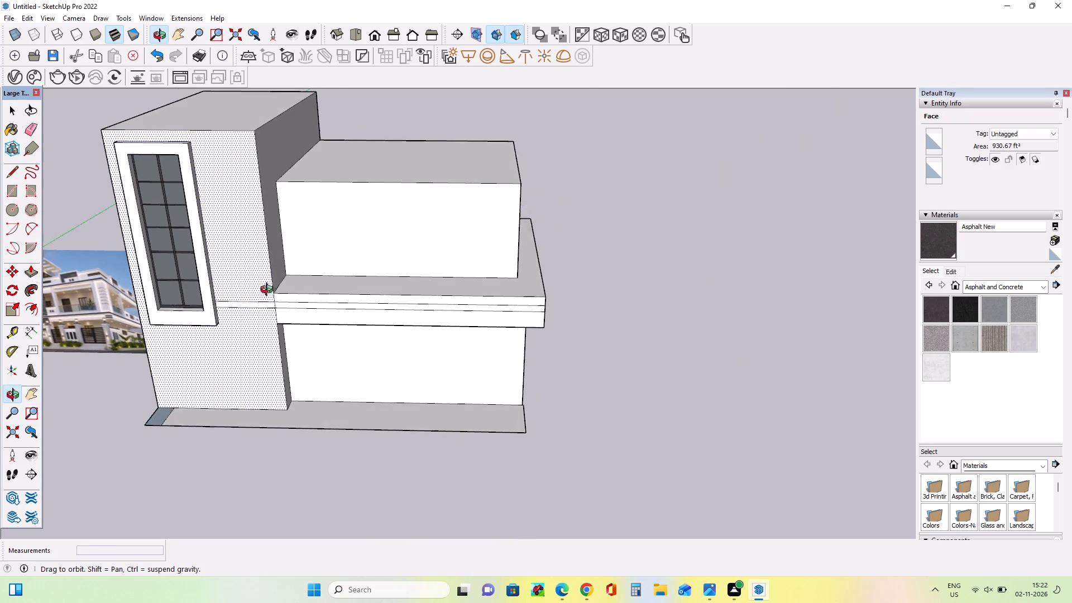
middle_click_drag(269, 291, 272, 284)
scroll(268, 299, "up", 4)
middle_click_drag(269, 313, 283, 284)
scroll(264, 307, "up", 3)
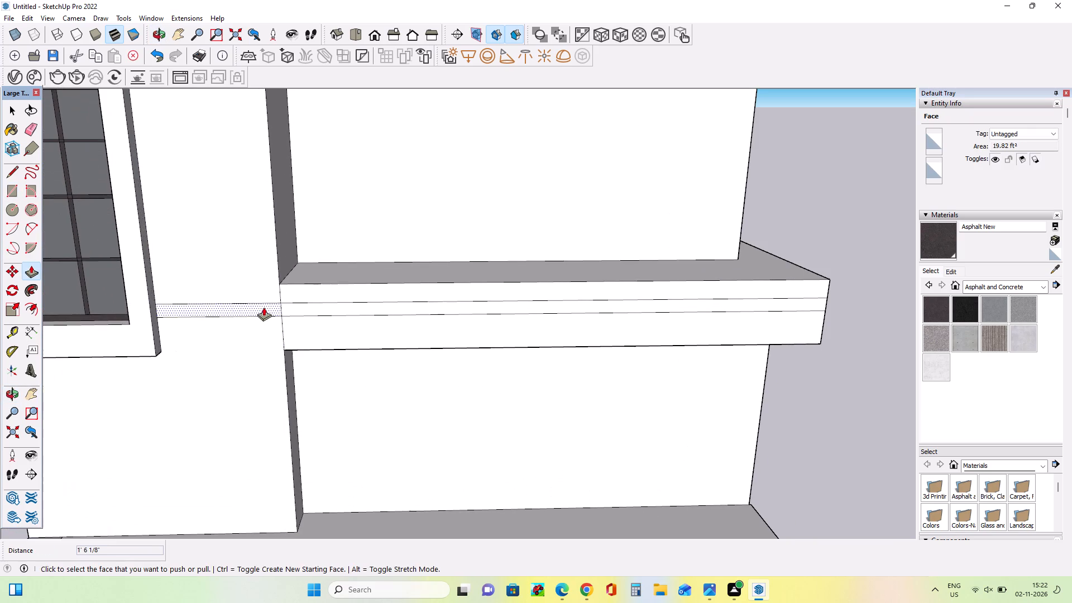
left_click(35, 122)
scroll(277, 298, "up", 3)
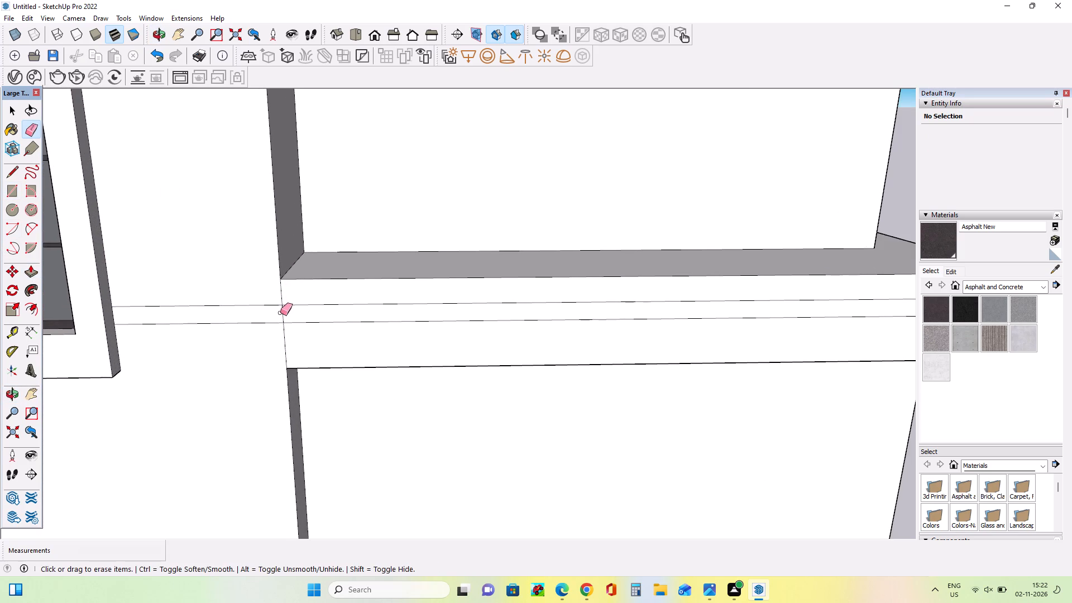
left_click_drag(280, 313, 286, 313)
left_click_drag(278, 291, 286, 295)
left_click_drag(269, 331, 295, 336)
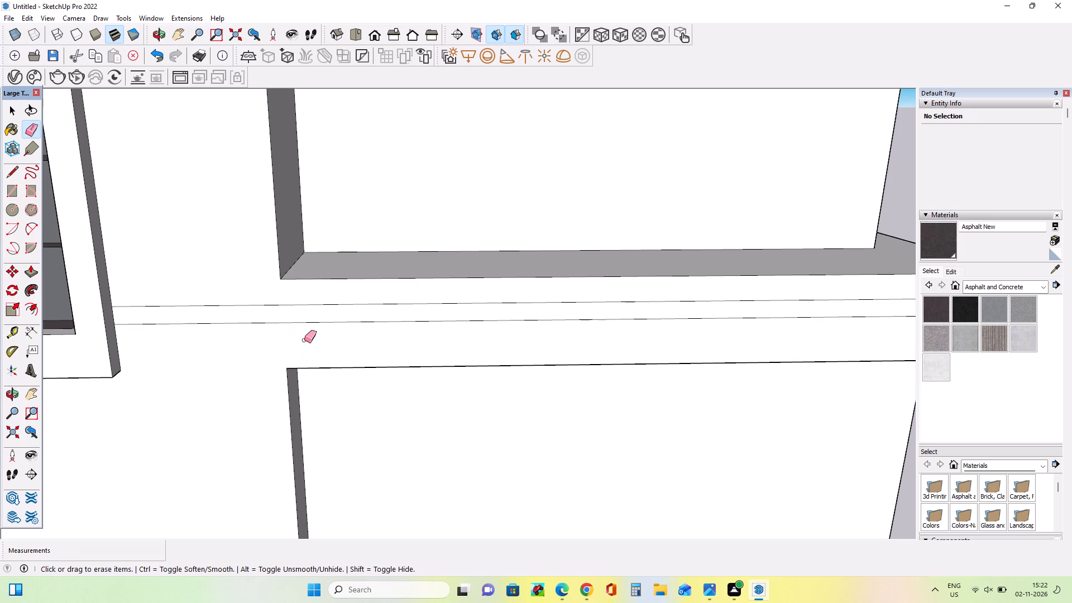
Draw a line about 73' 9" long just below the band's upper edge, from the window surround to the slab's far end.
scroll(303, 351, "down", 9)
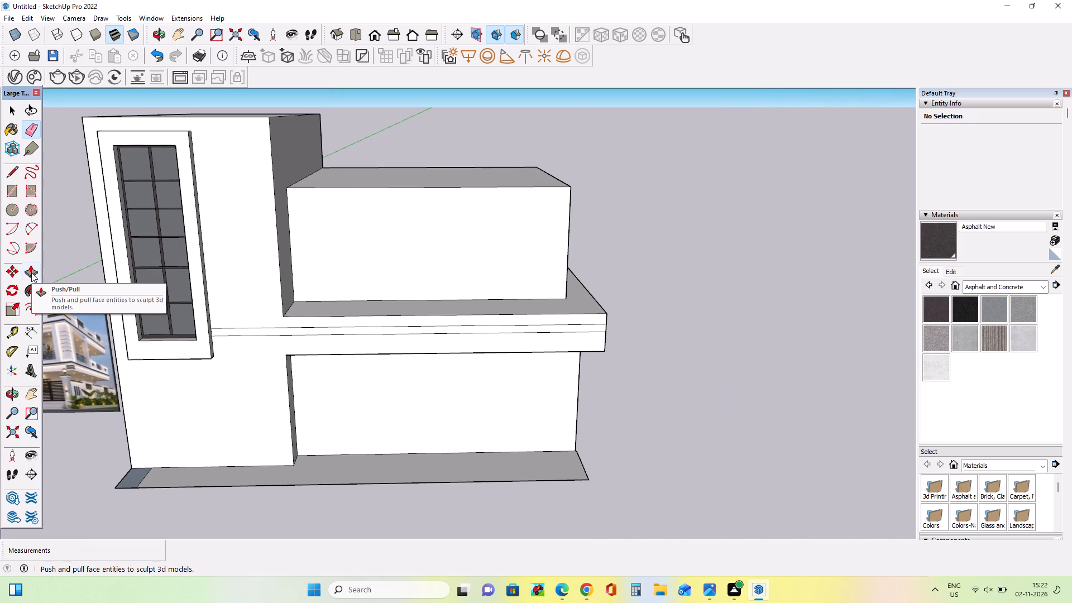
left_click(10, 176)
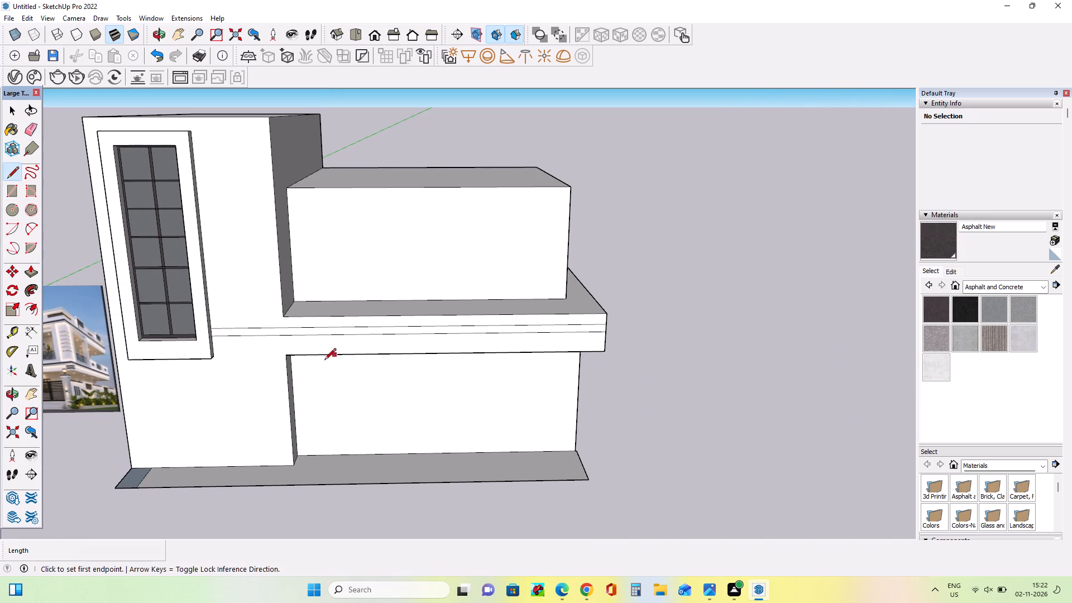
scroll(318, 363, "up", 8)
middle_click_drag(312, 366, 267, 398)
scroll(174, 352, "down", 3)
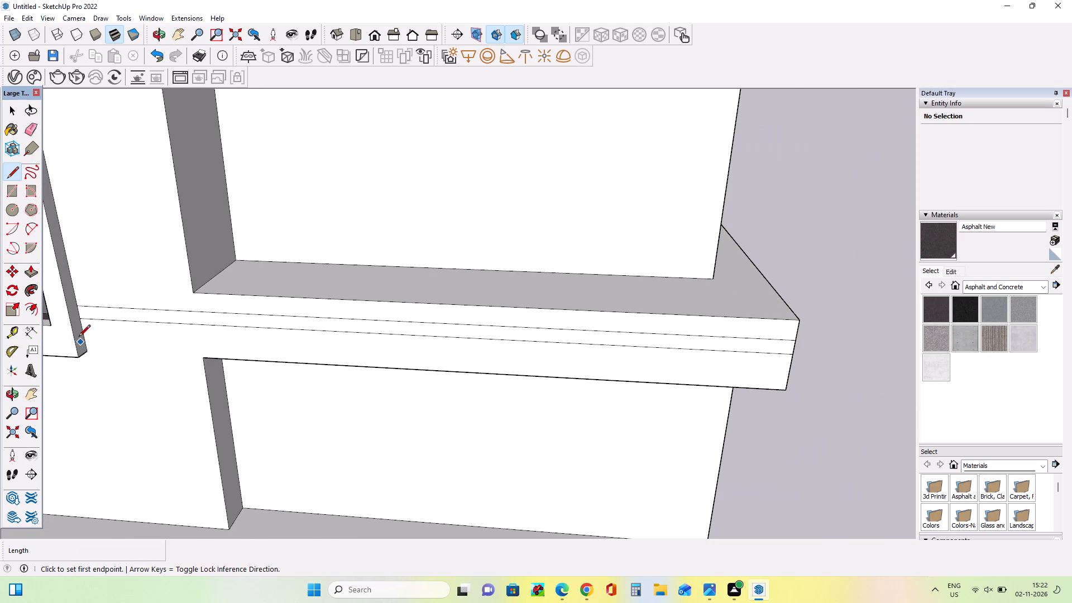
scroll(69, 313, "up", 8)
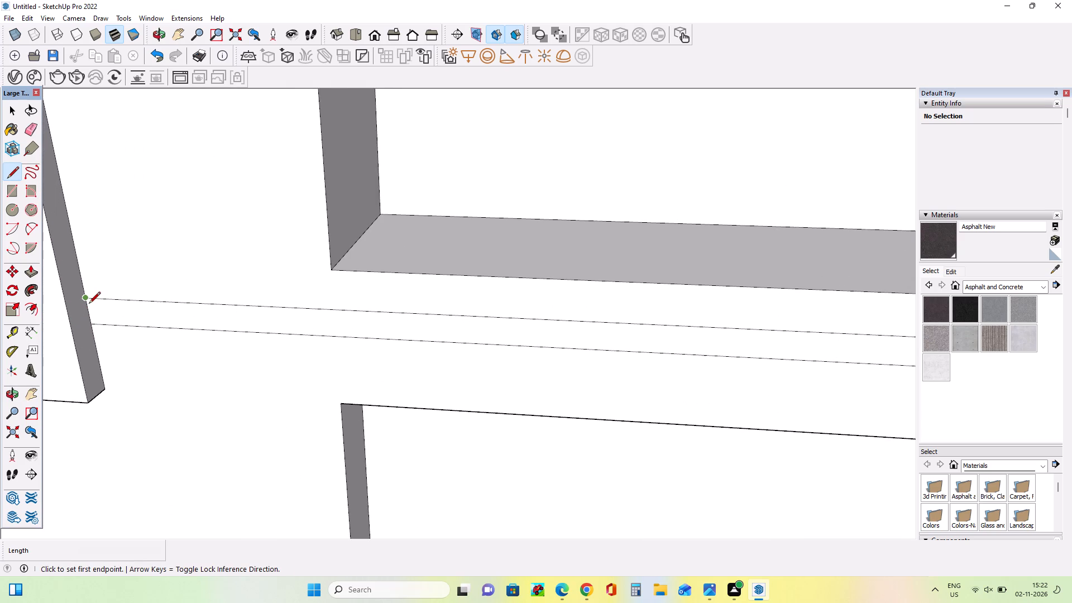
scroll(87, 308, "up", 10)
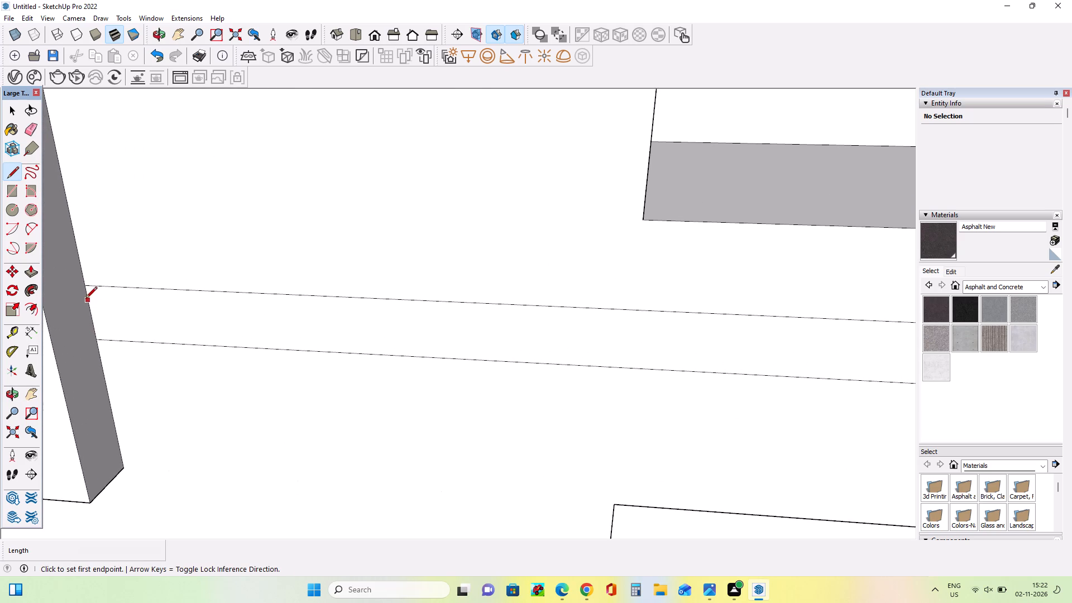
left_click(85, 293)
scroll(186, 294, "down", 13)
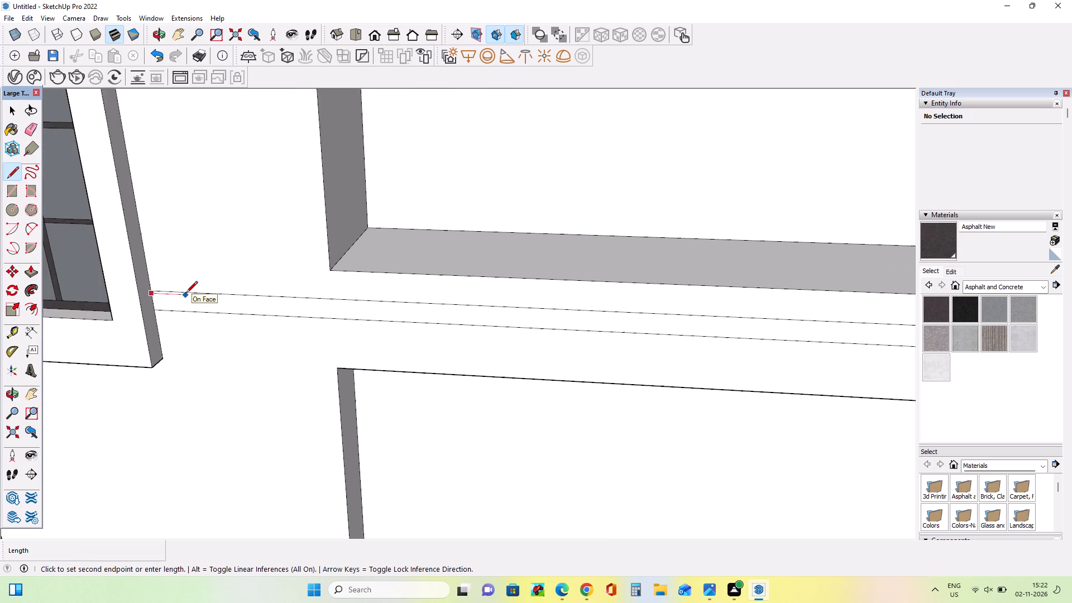
scroll(186, 294, "down", 11)
scroll(525, 331, "up", 8)
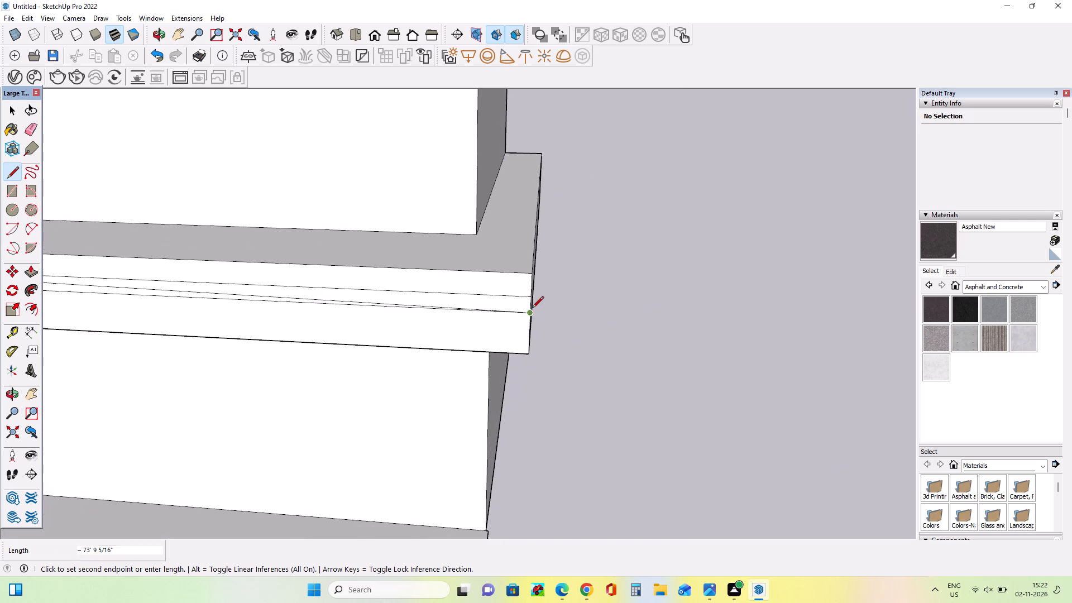
scroll(532, 309, "up", 9)
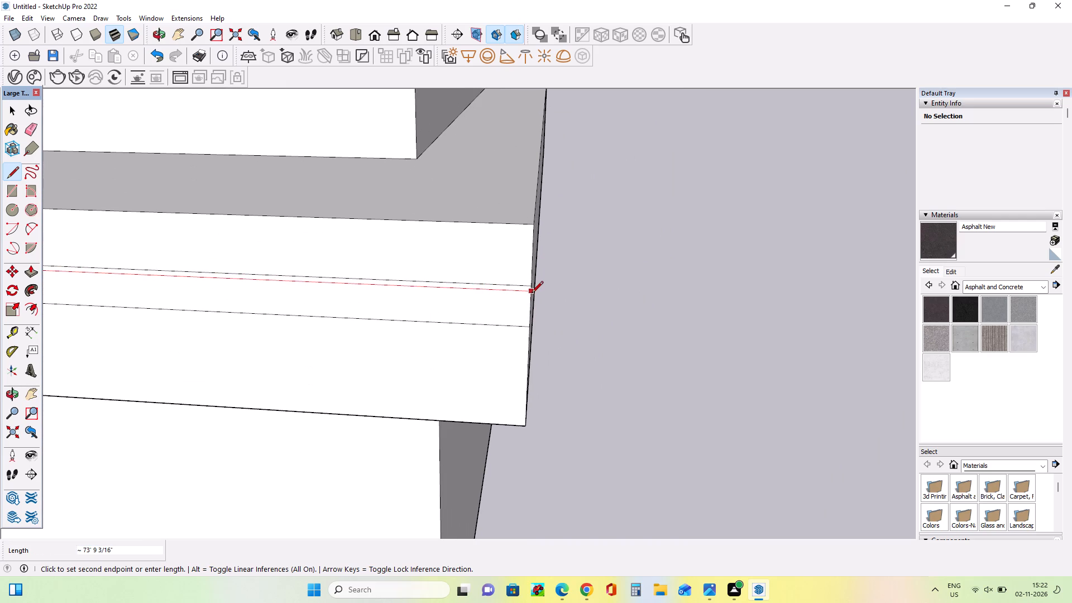
left_click(532, 294)
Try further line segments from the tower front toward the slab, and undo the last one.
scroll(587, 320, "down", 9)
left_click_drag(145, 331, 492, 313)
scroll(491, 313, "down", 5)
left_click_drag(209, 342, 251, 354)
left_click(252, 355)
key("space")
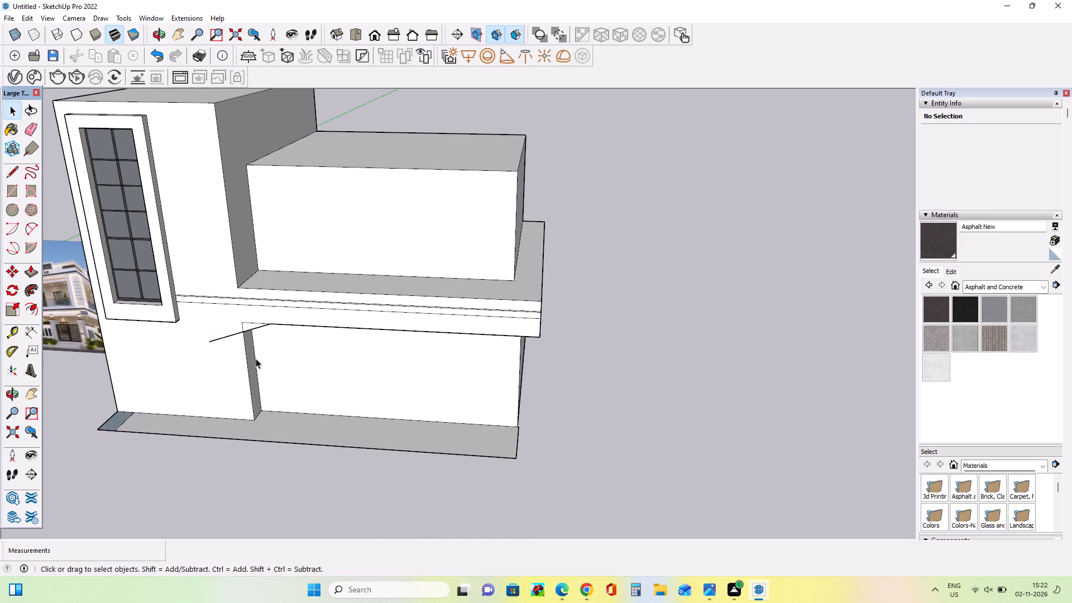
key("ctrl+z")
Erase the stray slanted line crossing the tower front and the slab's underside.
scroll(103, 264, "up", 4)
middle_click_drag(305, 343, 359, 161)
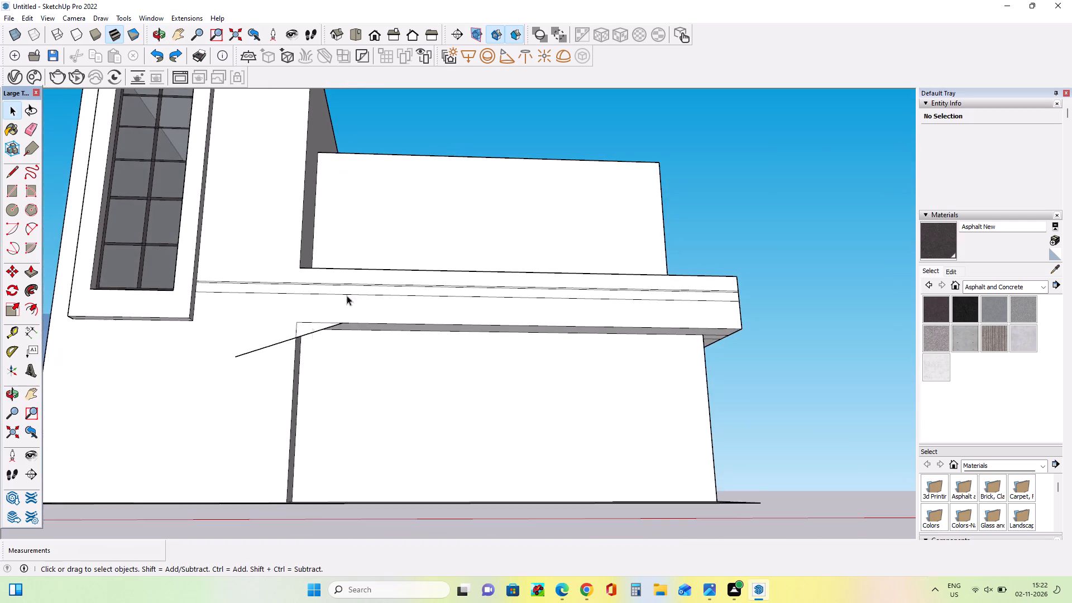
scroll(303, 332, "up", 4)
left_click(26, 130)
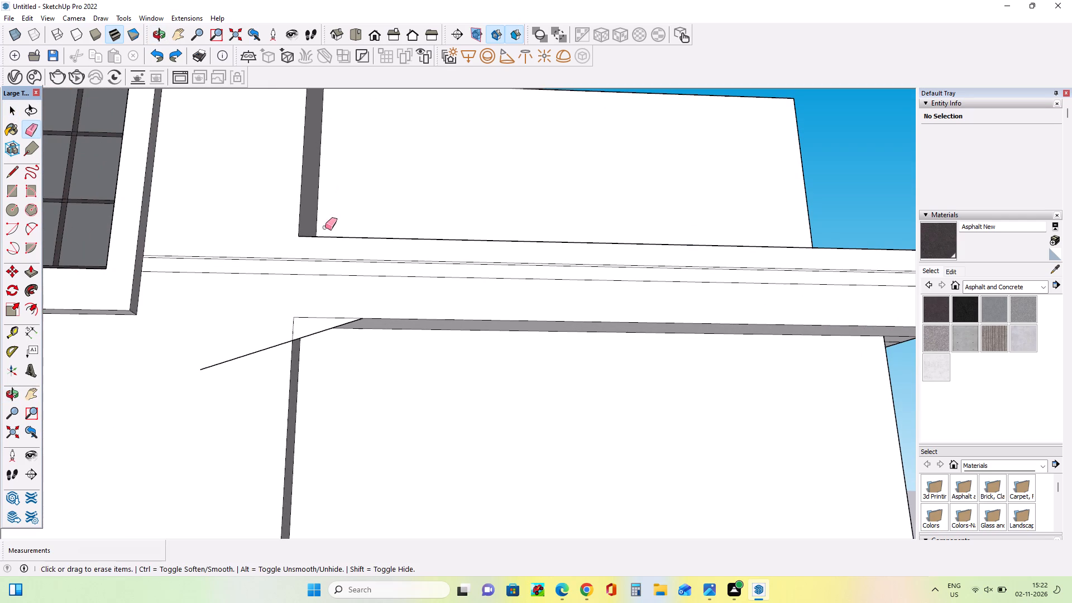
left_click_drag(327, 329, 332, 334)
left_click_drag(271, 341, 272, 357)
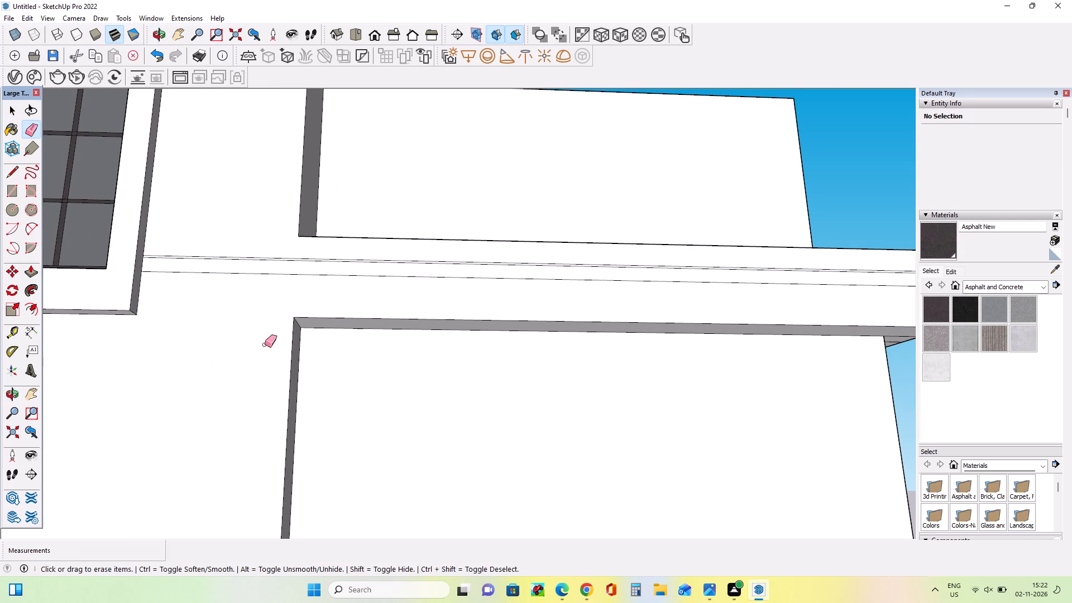
Draw a line about 73' 9" long just above the band's lower edge, from the window surround to the slab's far end.
scroll(248, 310, "down", 1)
middle_click_drag(245, 319, 182, 324)
scroll(170, 224, "up", 4)
middle_click_drag(178, 244, 180, 297)
scroll(183, 262, "down", 3)
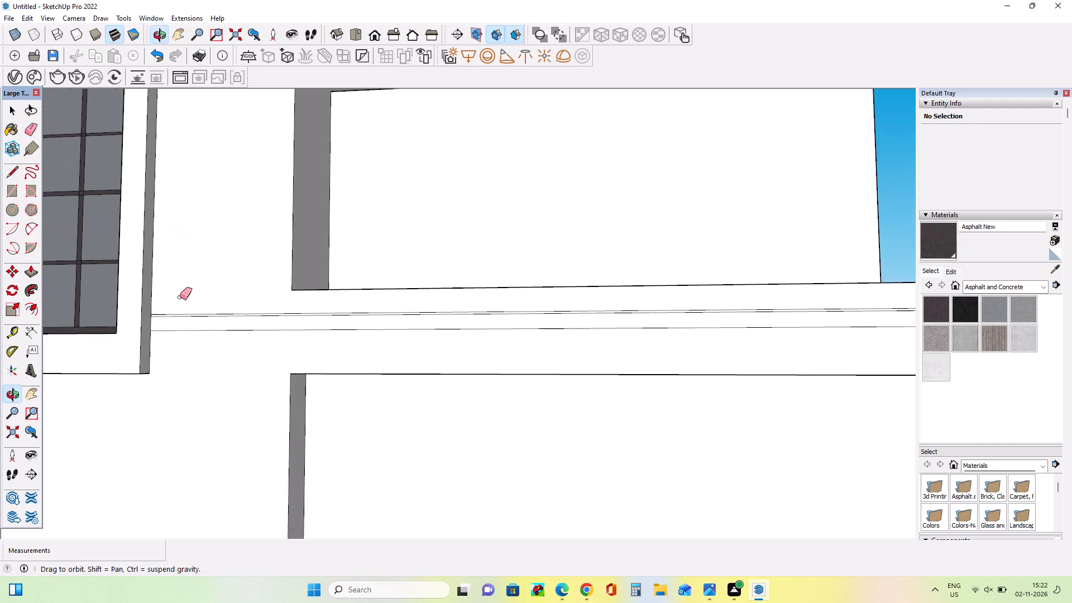
middle_click_drag(180, 297, 187, 294)
left_click(12, 170)
scroll(174, 330, "up", 7)
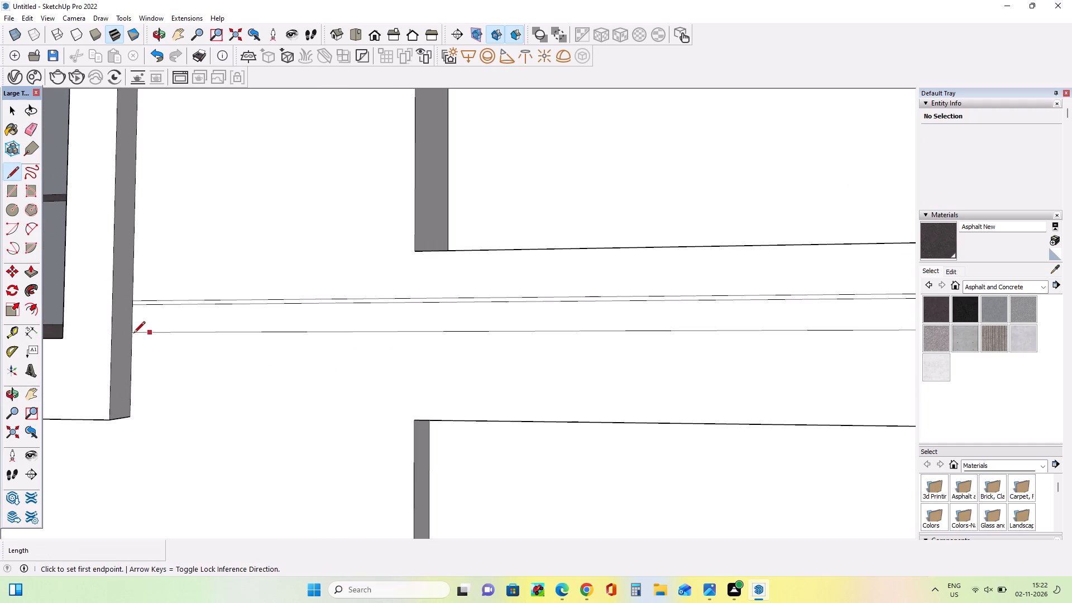
scroll(134, 325, "up", 3)
left_click_drag(133, 326, 141, 326)
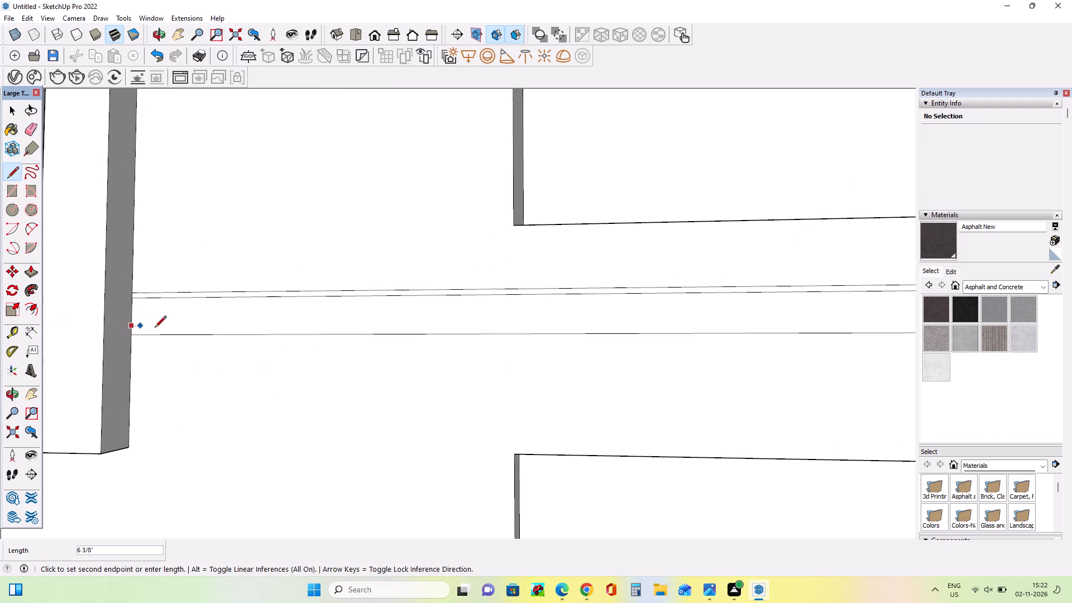
scroll(218, 325, "down", 15)
scroll(475, 332, "up", 2)
scroll(477, 332, "down", 3)
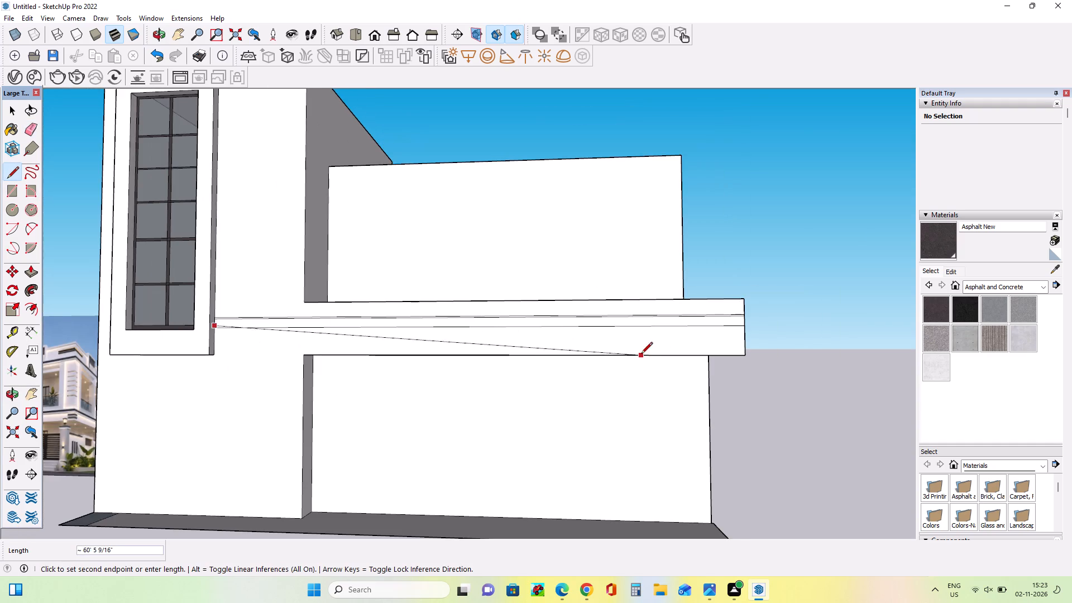
scroll(745, 329, "up", 8)
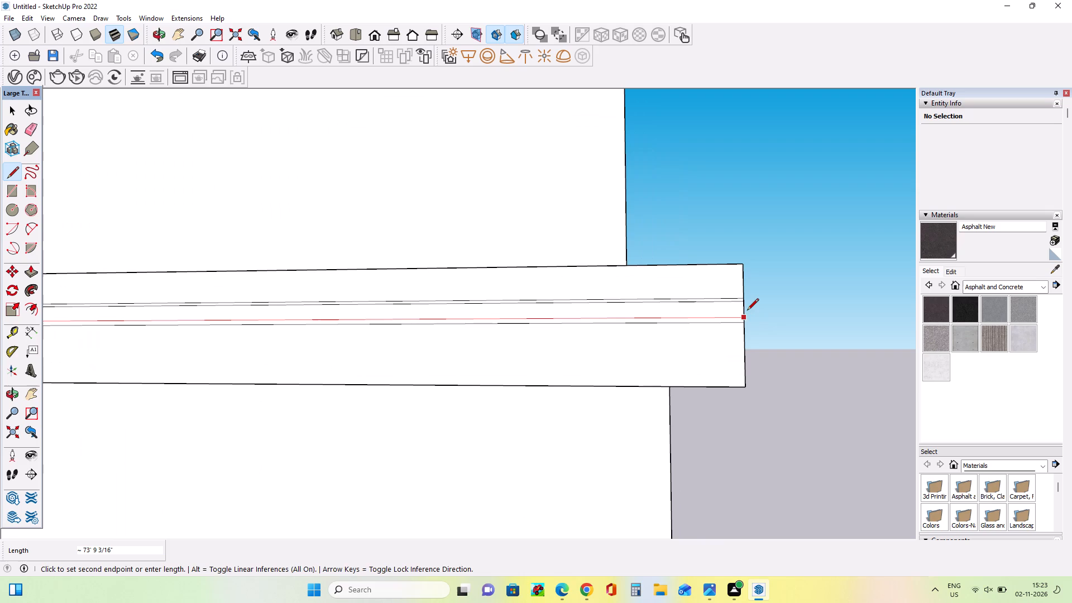
left_click(747, 311)
scroll(600, 296, "down", 9)
middle_click_drag(601, 310, 609, 361)
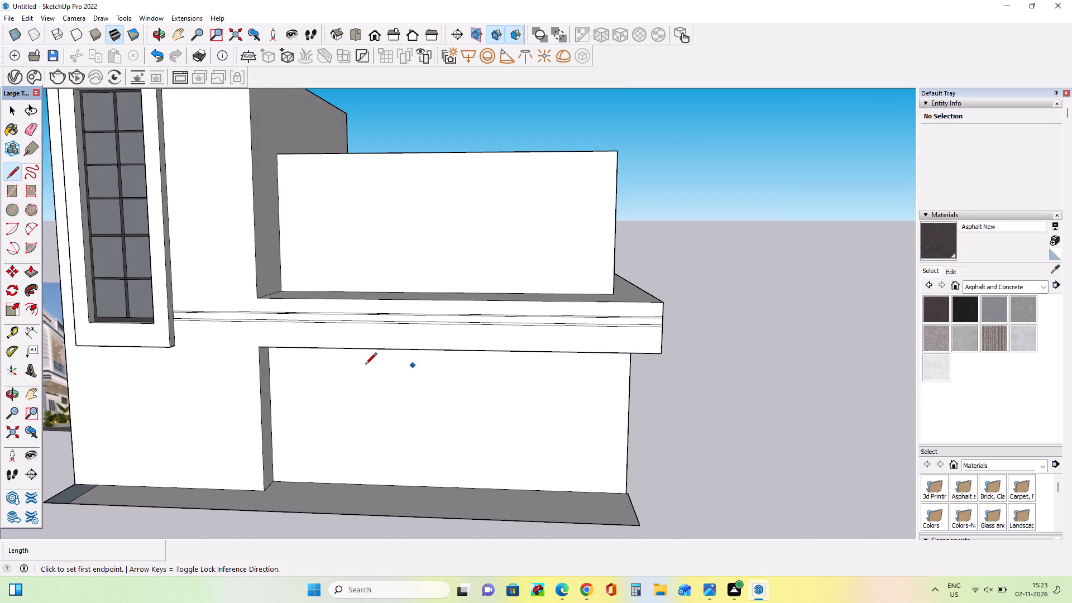
Push/Pull the band's middle strip outward about 1 7/8" from the slab and tower front.
scroll(280, 355, "up", 9)
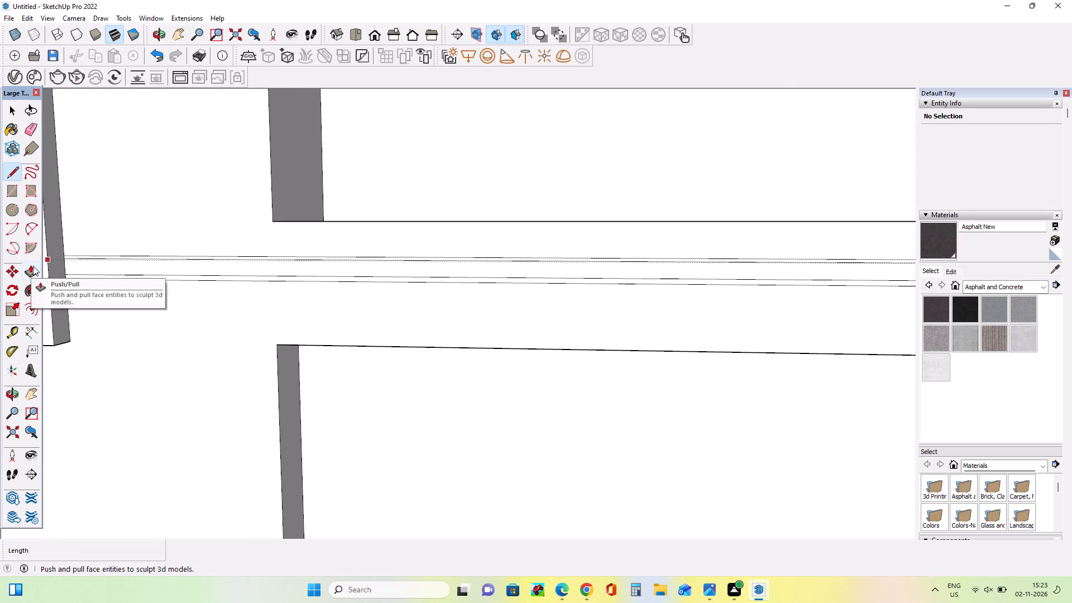
left_click(33, 266)
left_click_drag(238, 270, 238, 265)
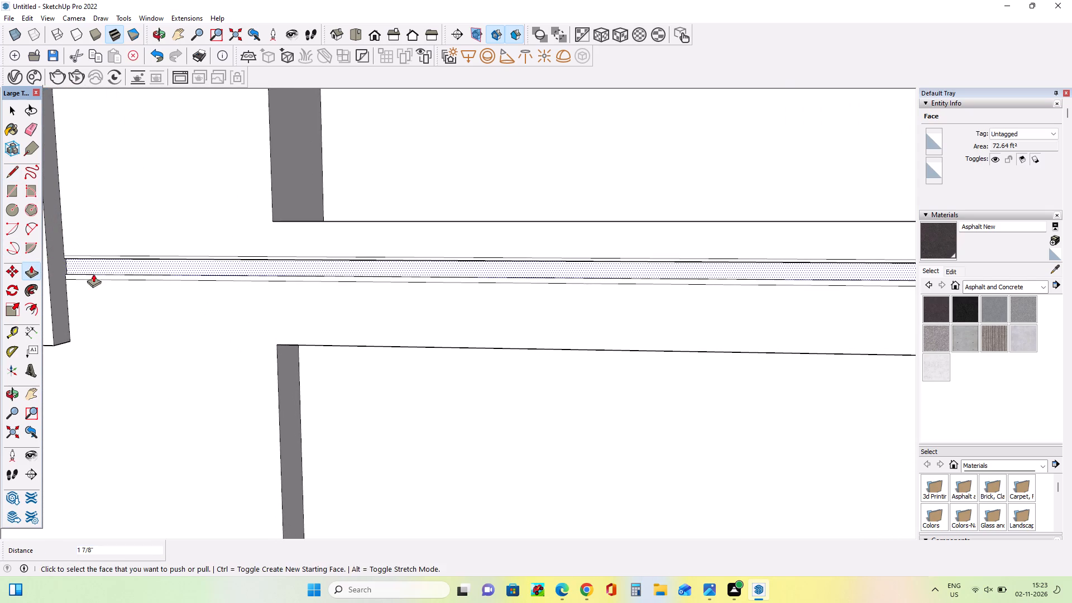
Pull the underside of the protruding strip down about 1 7/16".
middle_click_drag(97, 280, 120, 381)
scroll(177, 309, "up", 5)
middle_click_drag(218, 286, 228, 386)
scroll(248, 301, "up", 5)
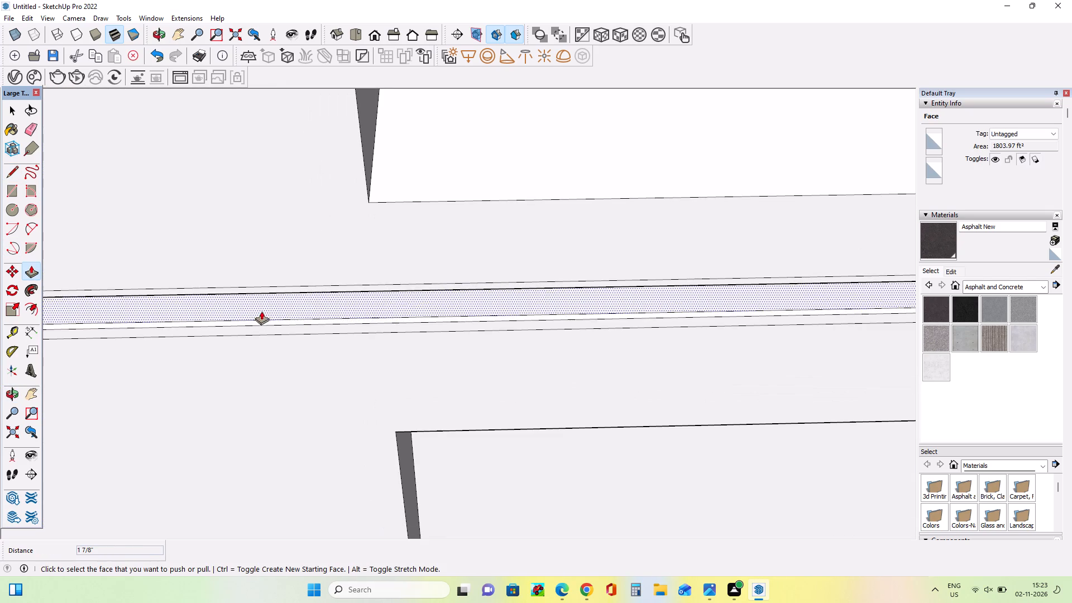
left_click(265, 321)
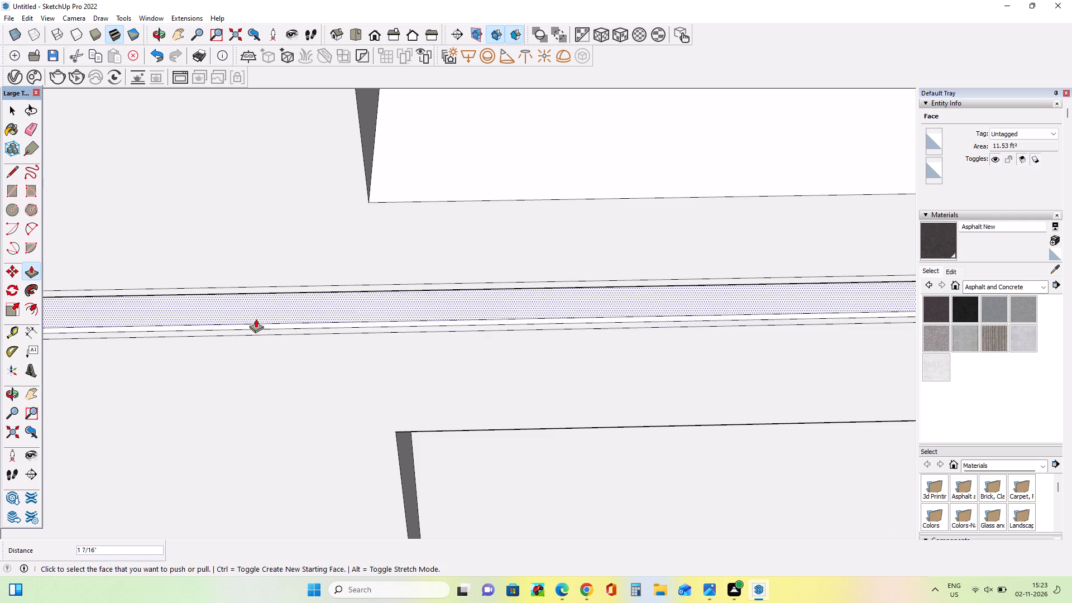
Examine the raised band along the slab and compare it with the banding around the slab in the reference image.
middle_click_drag(256, 319, 269, 289)
scroll(269, 289, "down", 18)
middle_click_drag(318, 303, 306, 243)
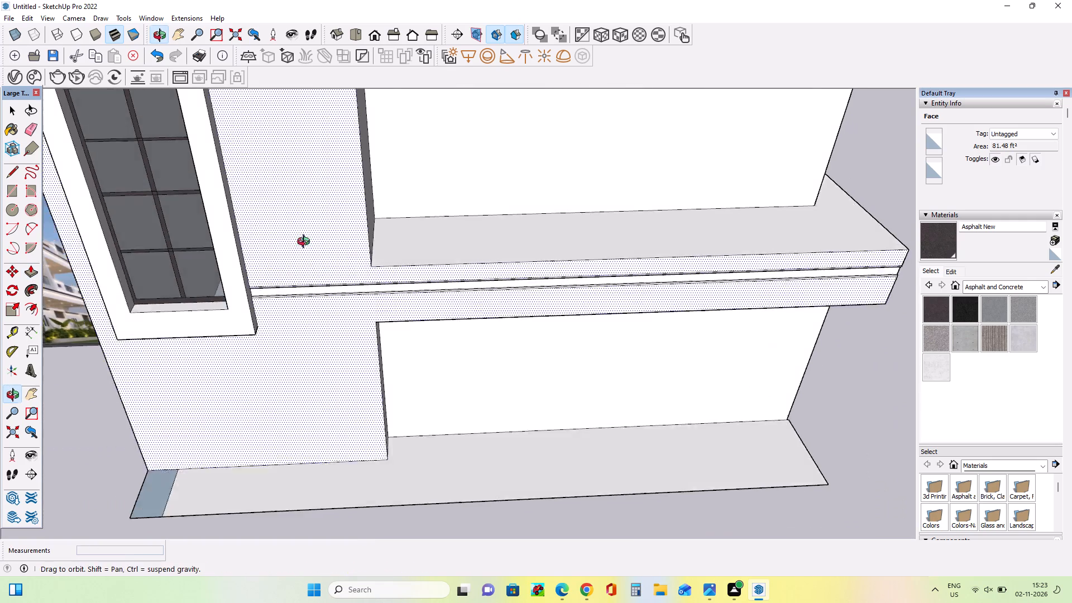
middle_click_drag(306, 243, 290, 169)
scroll(255, 233, "up", 5)
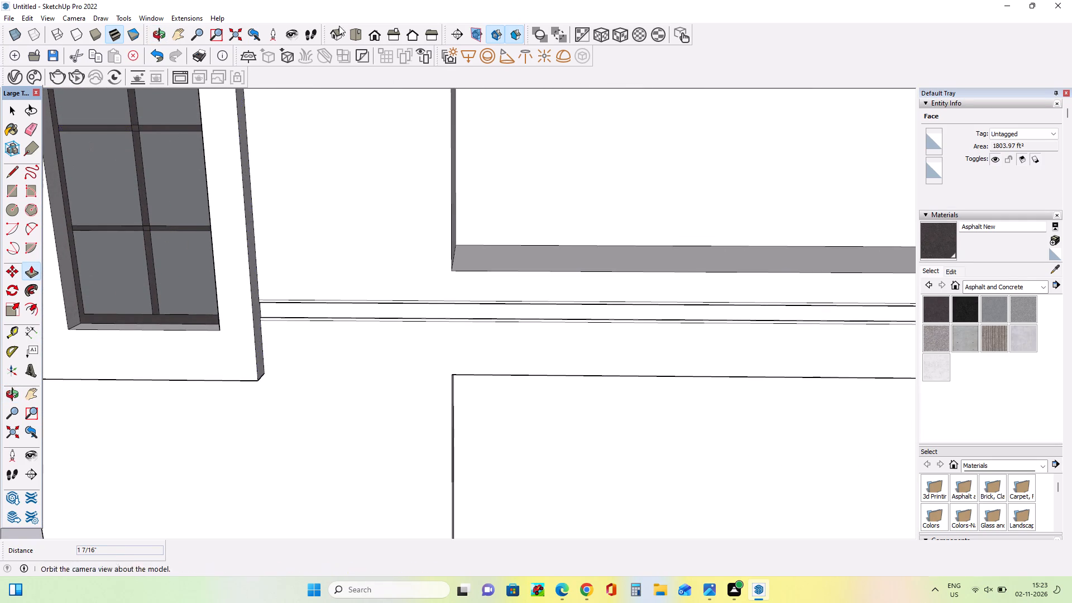
middle_click_drag(360, 173, 361, 209)
scroll(290, 220, "down", 6)
scroll(290, 223, "up", 1)
scroll(290, 223, "down", 2)
middle_click_drag(534, 324, 569, 233)
scroll(465, 240, "up", 1)
scroll(465, 240, "down", 1)
scroll(465, 240, "up", 2)
middle_click_drag(601, 259, 491, 287)
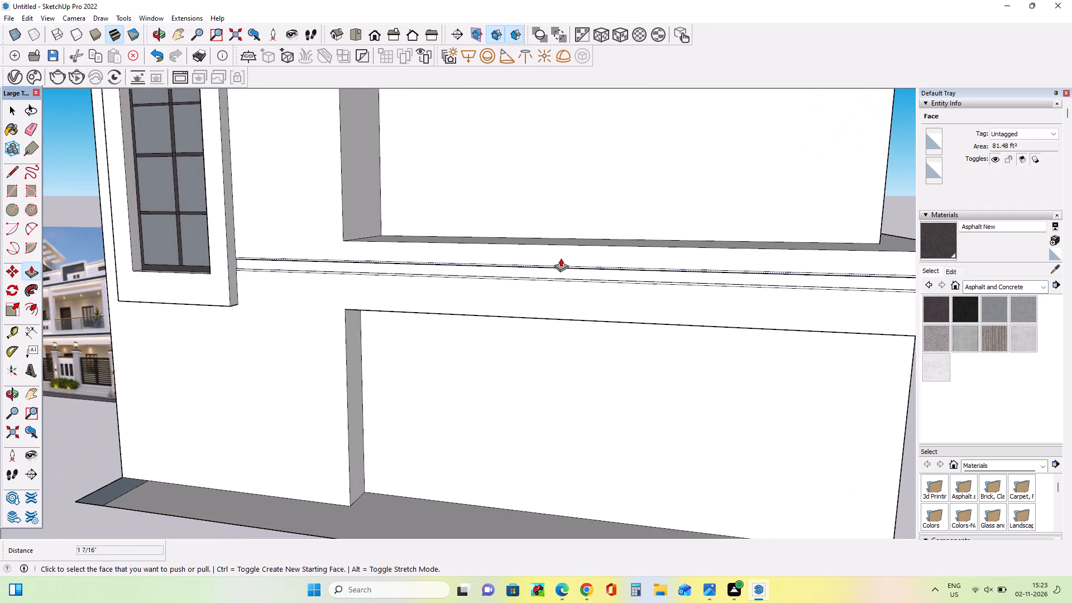
scroll(561, 258, "up", 4)
middle_click_drag(668, 263, 681, 293)
scroll(566, 270, "down", 4)
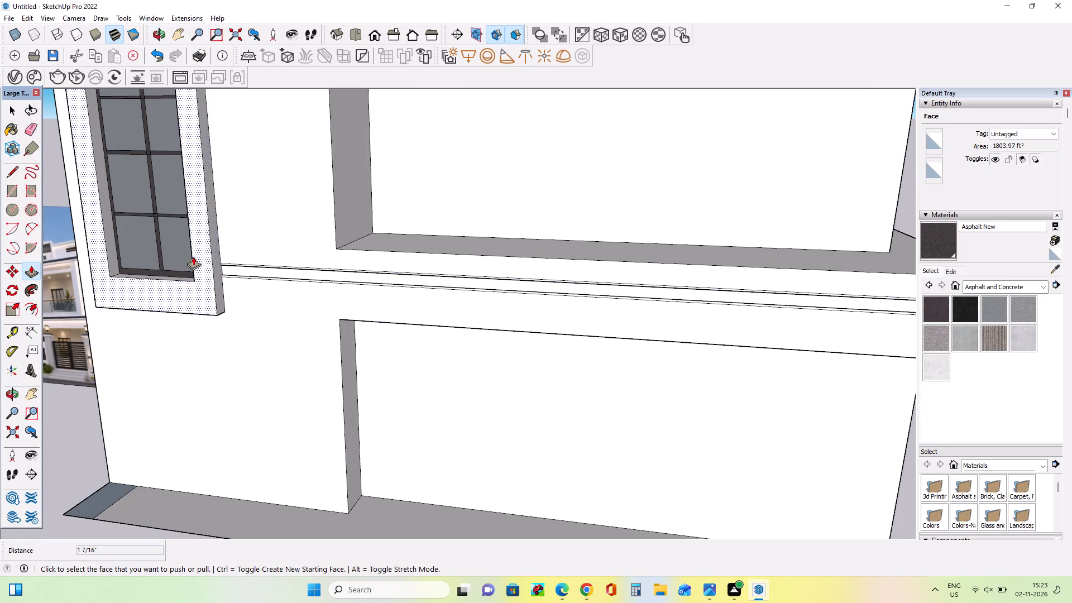
middle_click_drag(193, 256, 204, 269)
scroll(350, 214, "down", 6)
middle_click_drag(429, 224, 451, 176)
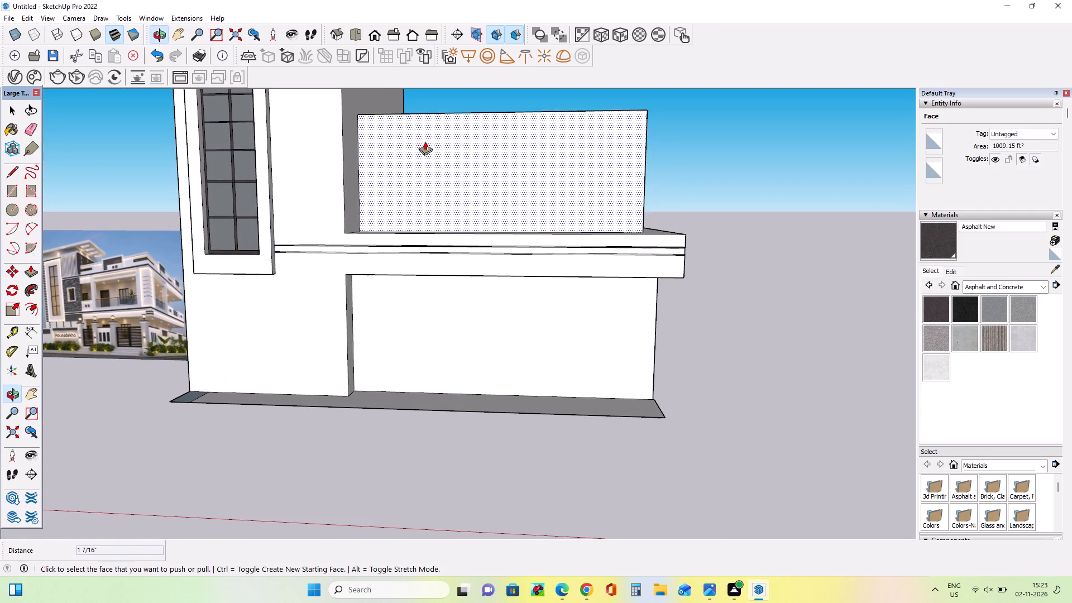
middle_click_drag(381, 96, 445, 166)
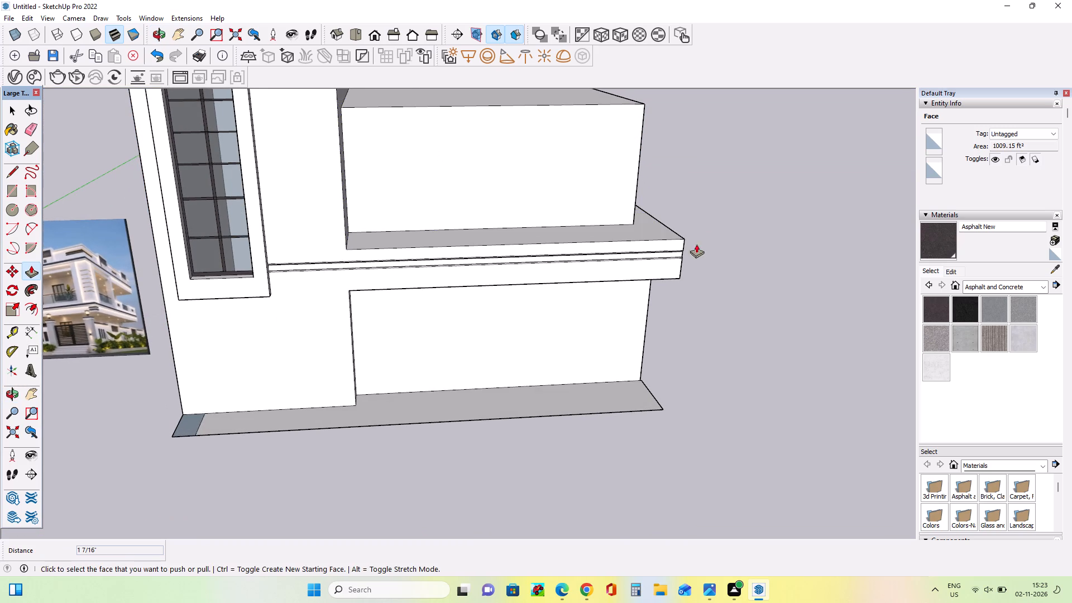
scroll(53, 305, "up", 13)
scroll(113, 307, "down", 1)
scroll(113, 307, "up", 9)
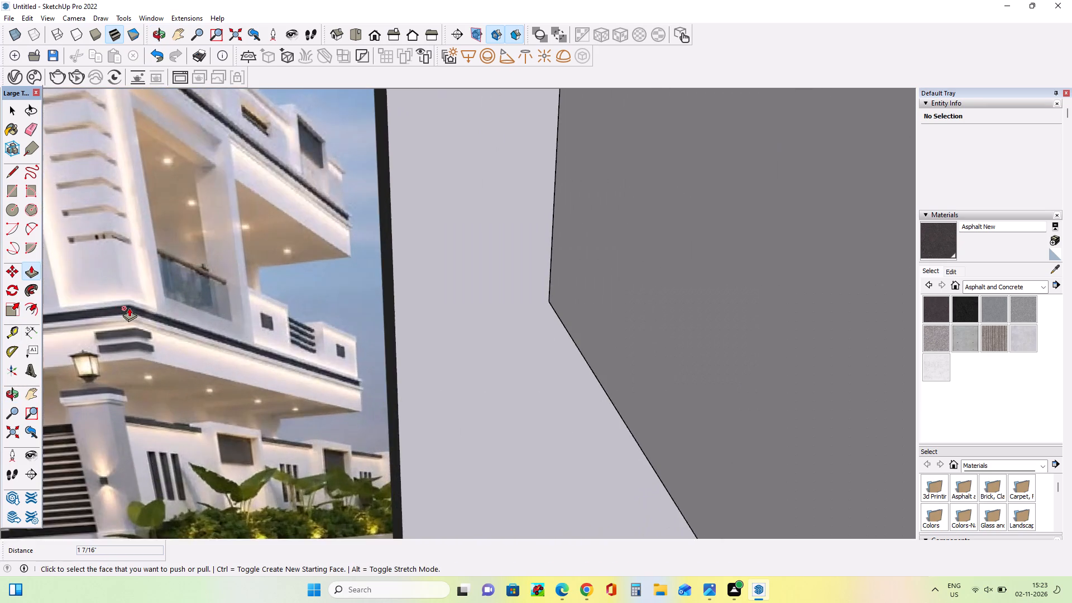
scroll(129, 308, "up", 3)
scroll(130, 307, "down", 19)
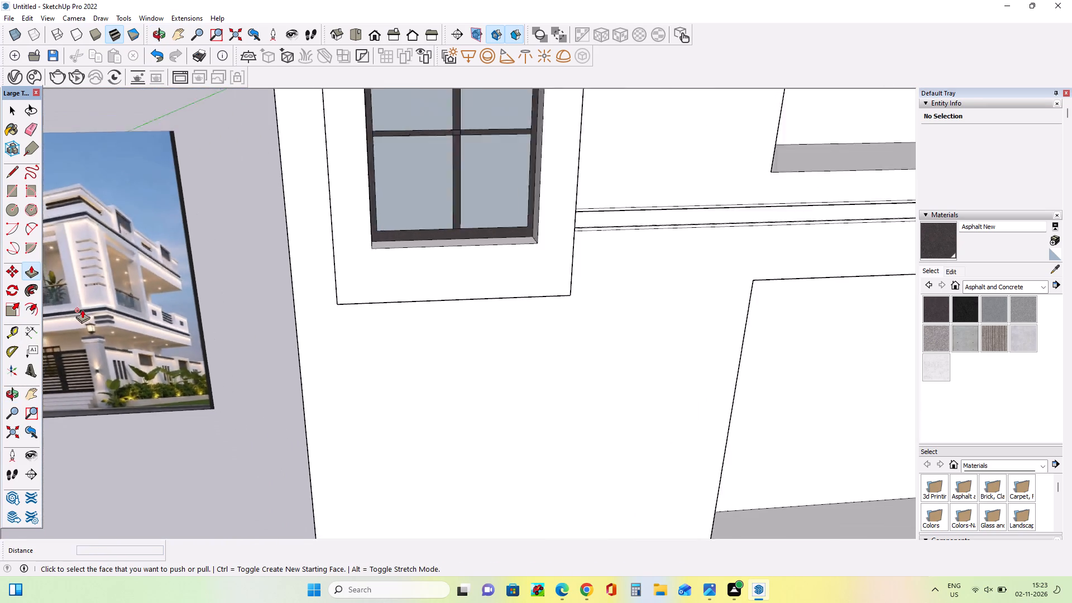
scroll(82, 309, "down", 6)
middle_click_drag(460, 376, 246, 318)
middle_click_drag(185, 328, 304, 353)
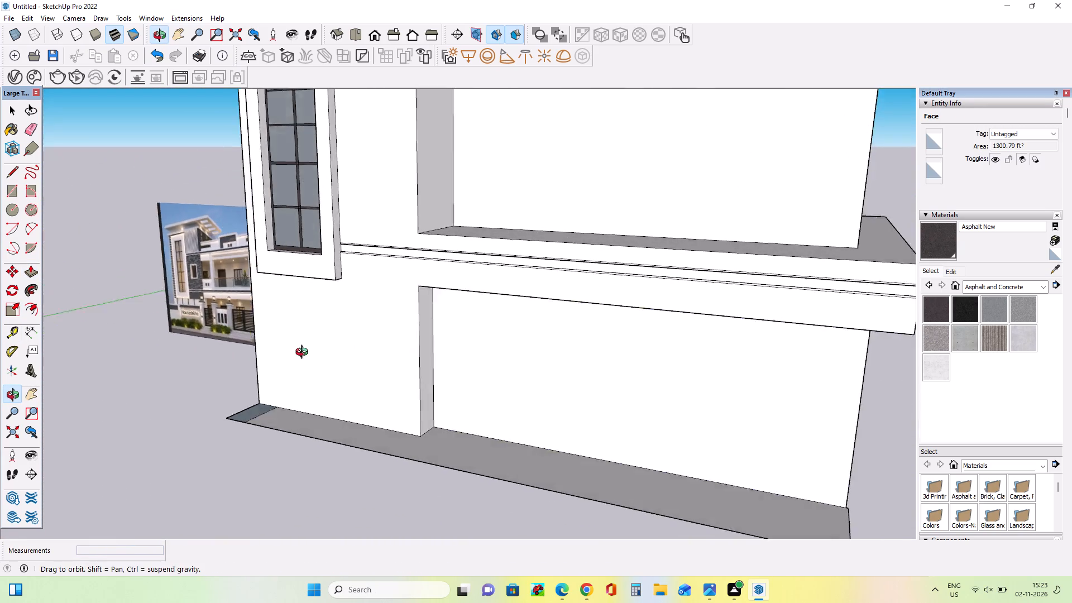
middle_click_drag(304, 353, 339, 351)
scroll(172, 312, "up", 10)
scroll(111, 314, "down", 9)
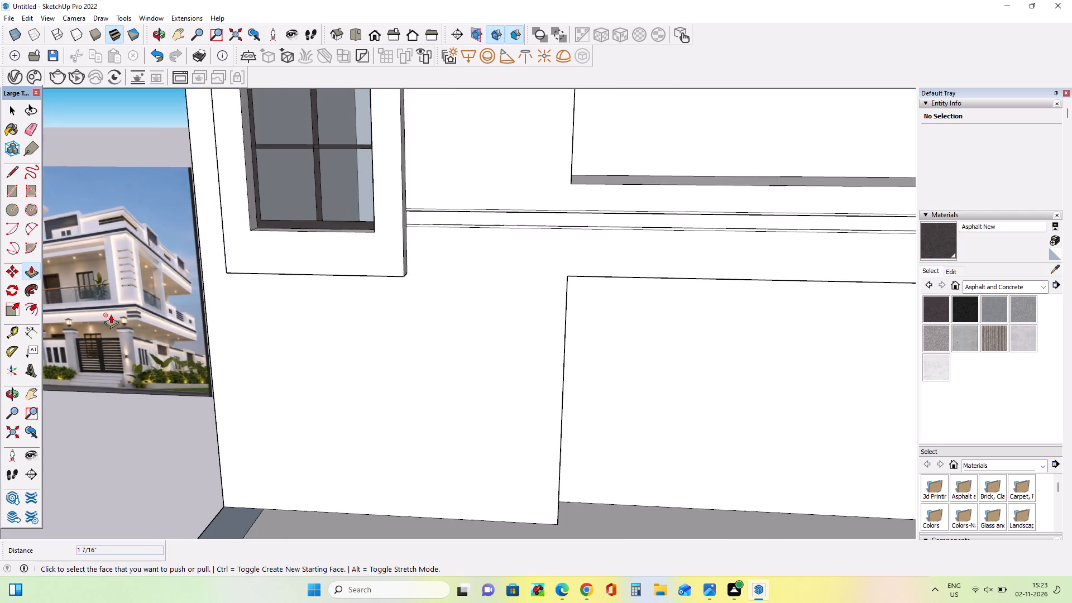
scroll(111, 314, "down", 11)
Draw a line across the slab's end face, continuing the band's upper edge from the front corner to the rear edge.
middle_click_drag(432, 324, 147, 334)
scroll(451, 285, "up", 9)
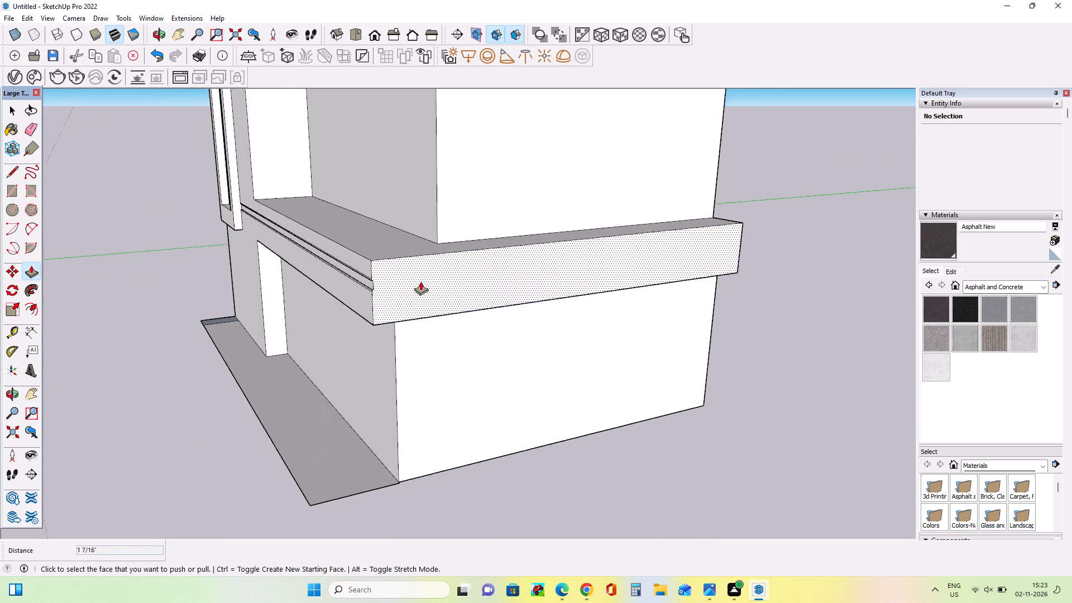
scroll(420, 281, "up", 11)
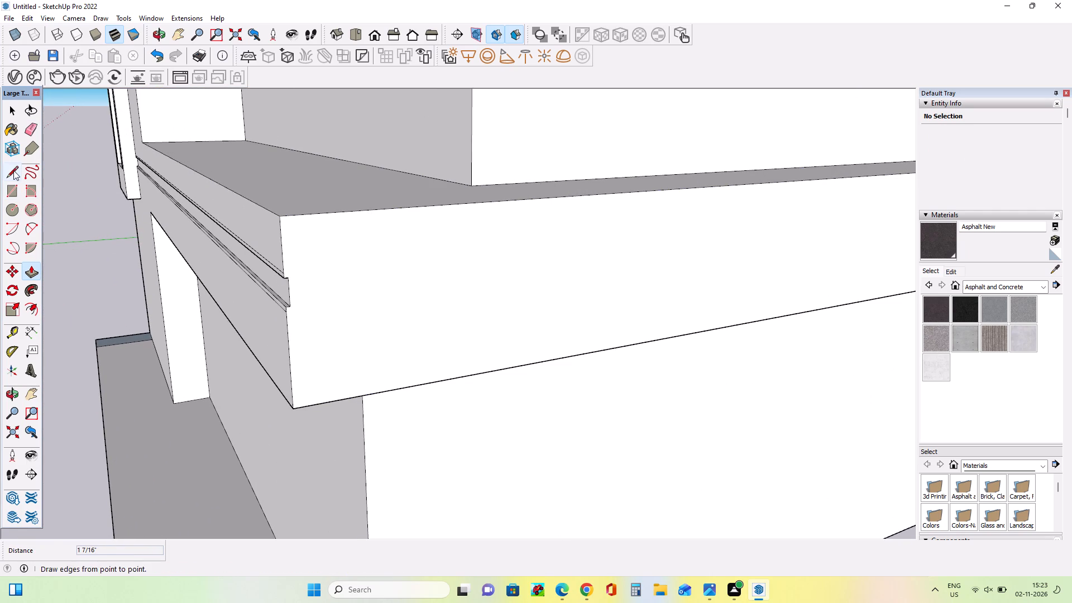
left_click(13, 170)
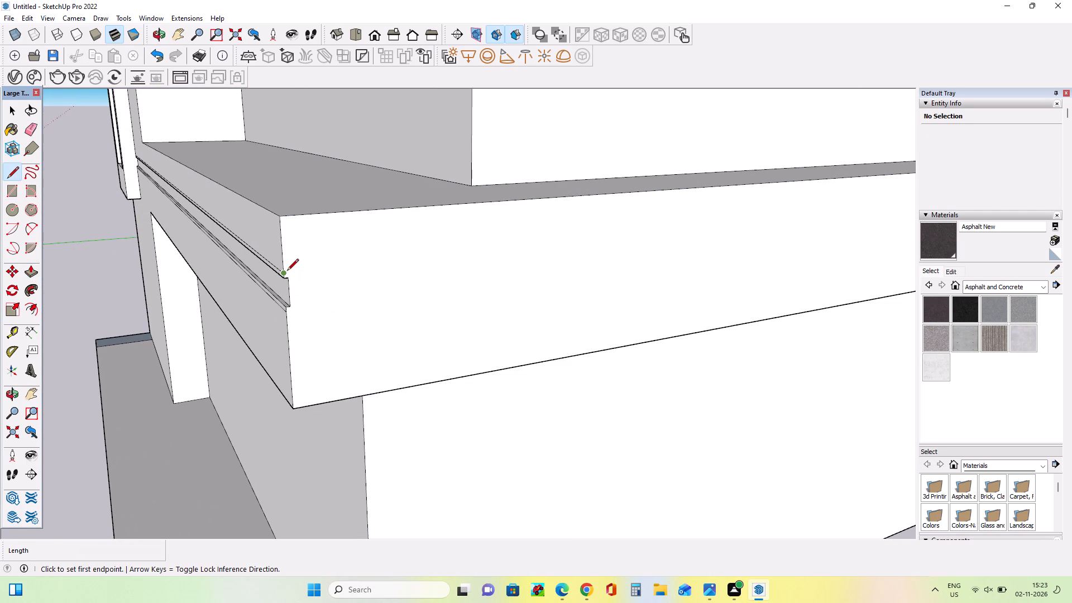
left_click(287, 271)
scroll(365, 271, "down", 10)
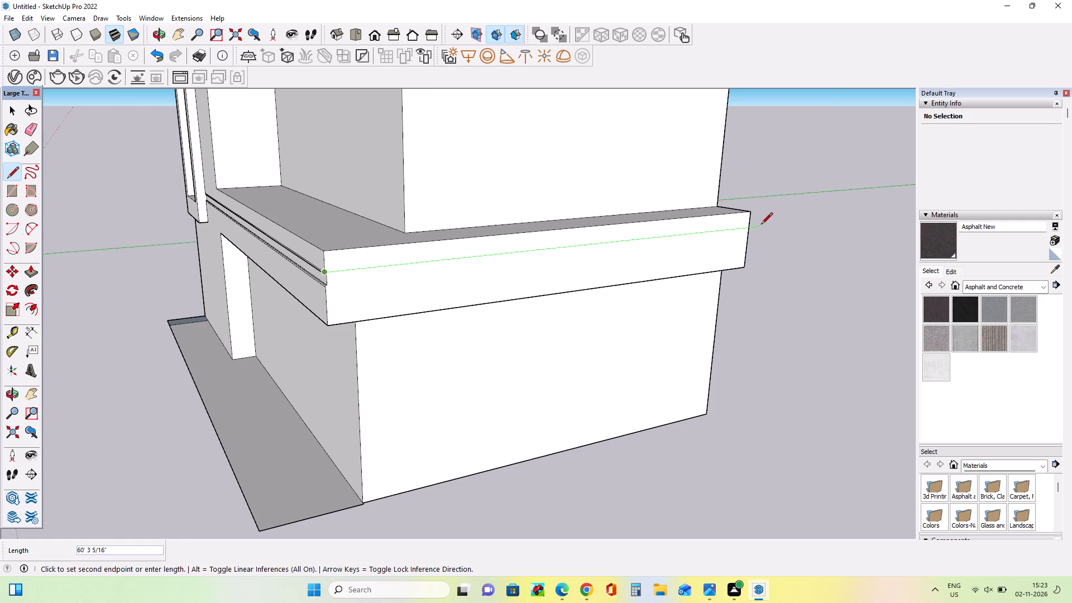
left_click(749, 225)
middle_click_drag(736, 271, 724, 250)
Draw a second line about 57' 11" long across the slab's end face, from the raised strip's upper corner to the rear edge.
scroll(375, 255, "up", 4)
middle_click_drag(363, 257, 319, 256)
scroll(259, 240, "up", 6)
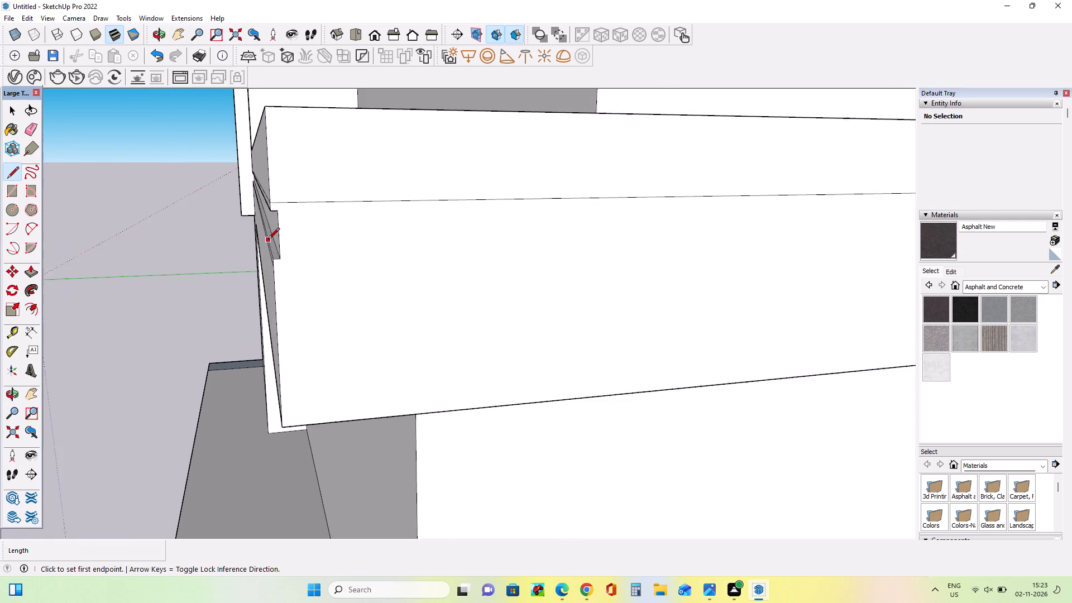
scroll(268, 240, "up", 2)
left_click(272, 202)
scroll(289, 250, "down", 15)
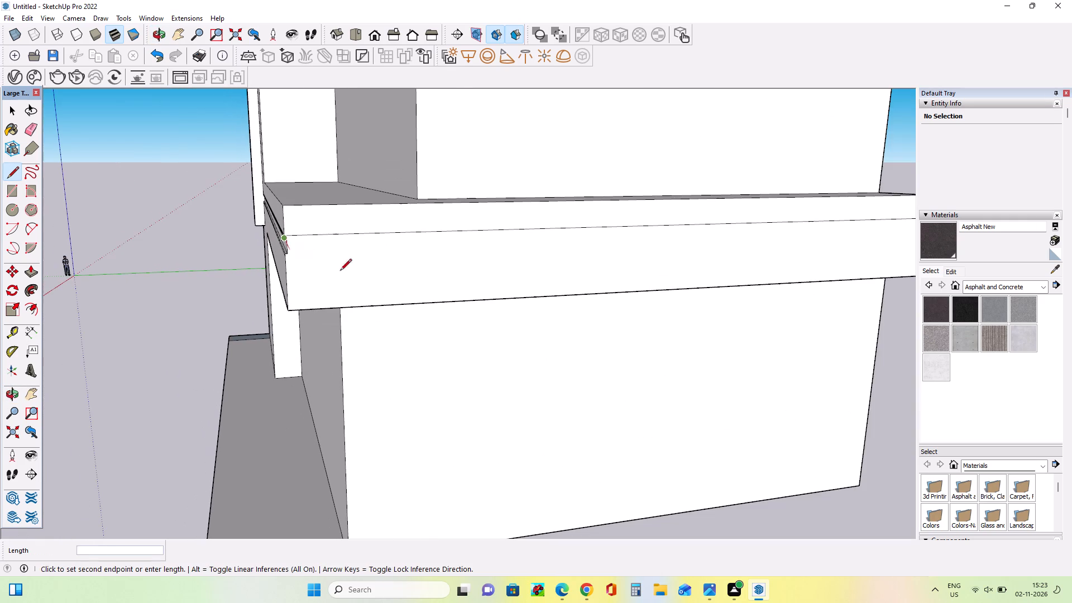
scroll(543, 270, "down", 10)
scroll(690, 257, "up", 3)
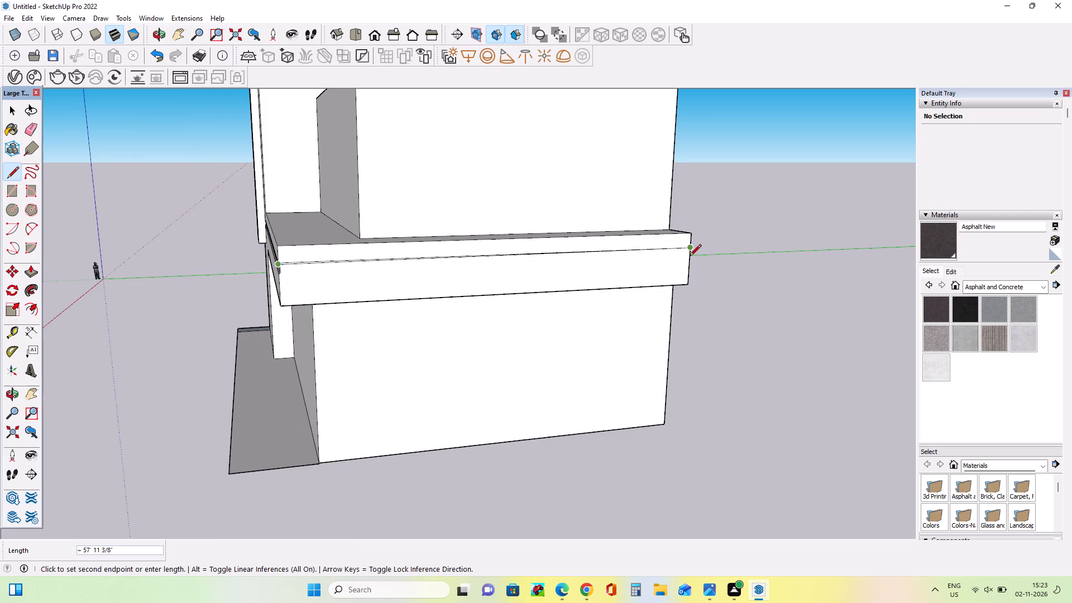
scroll(690, 257, "up", 5)
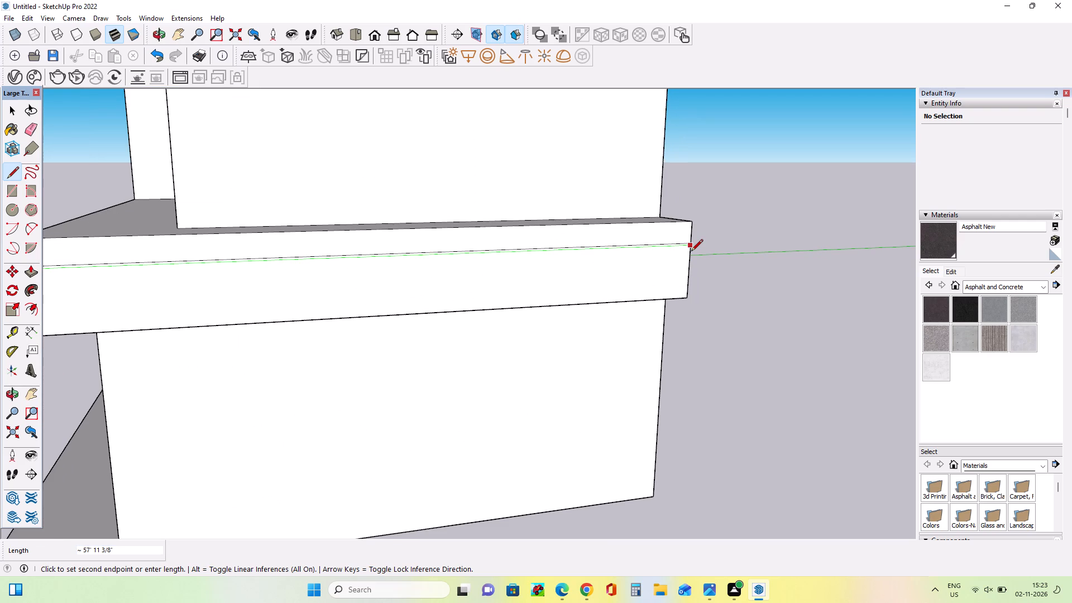
scroll(691, 252, "down", 3)
scroll(692, 253, "up", 7)
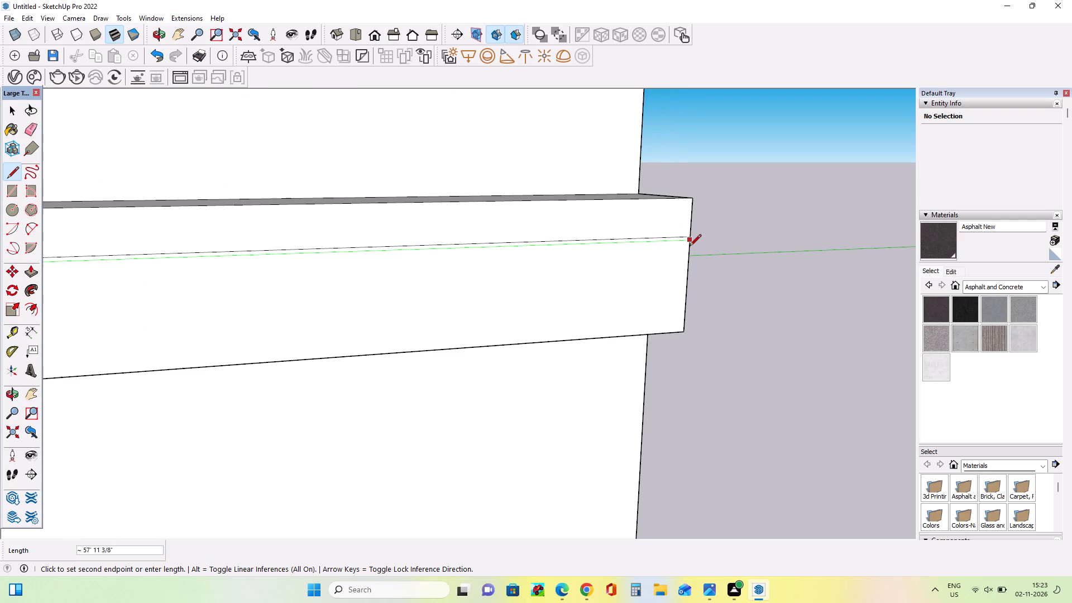
left_click(690, 247)
scroll(687, 274, "down", 9)
Draw a line across the slab's end face from the raised strip's lower outer corner to the rear edge.
middle_click_drag(419, 284, 616, 240)
scroll(569, 218, "up", 9)
scroll(628, 276, "up", 1)
middle_click_drag(628, 276, 577, 329)
scroll(568, 312, "down", 4)
middle_click_drag(615, 270, 567, 276)
scroll(575, 241, "up", 5)
middle_click_drag(508, 269, 511, 272)
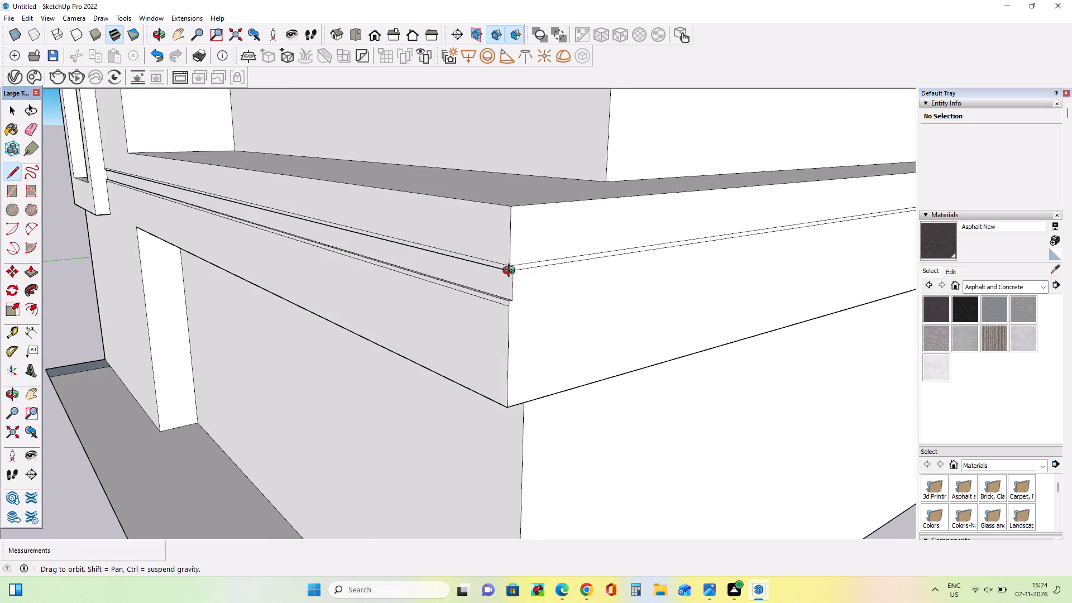
middle_click_drag(511, 272, 540, 282)
scroll(500, 266, "up", 4)
middle_click_drag(486, 246, 381, 227)
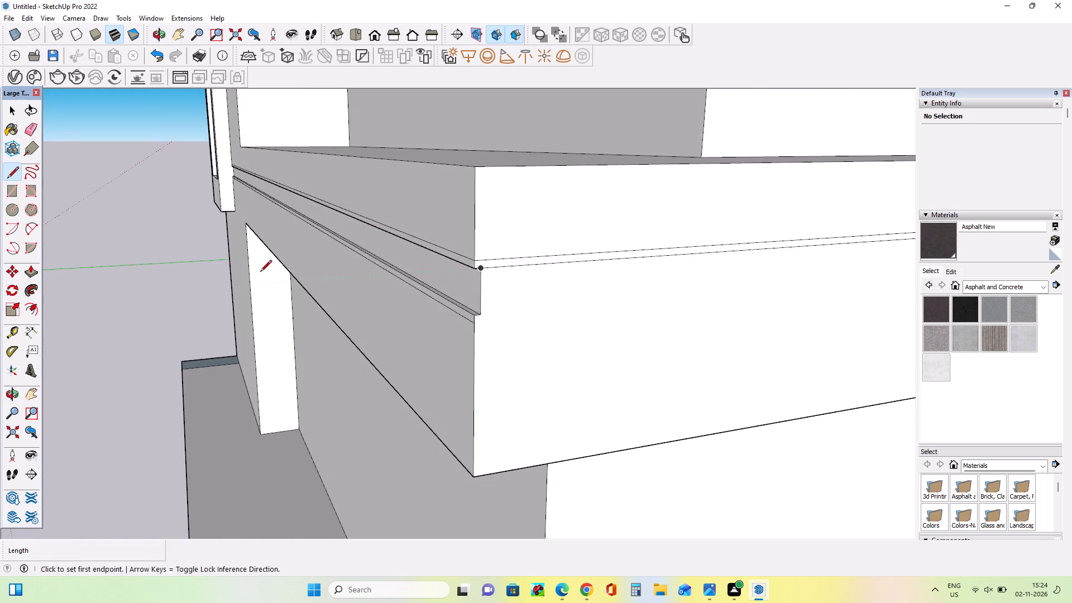
scroll(261, 272, "down", 6)
scroll(356, 345, "up", 5)
middle_click_drag(417, 367, 420, 344)
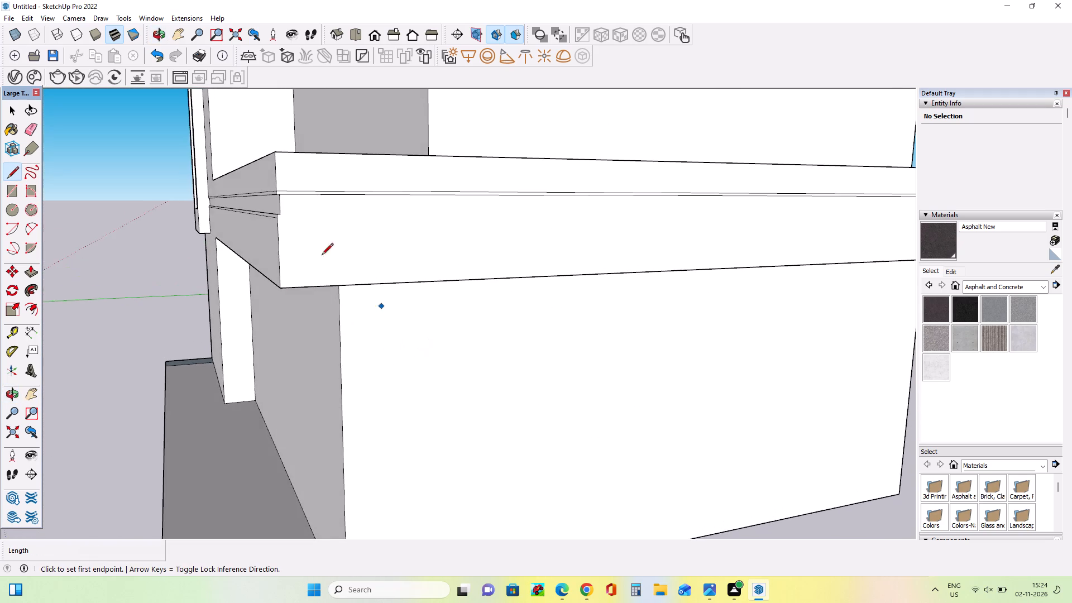
scroll(283, 242, "up", 13)
left_click(285, 184)
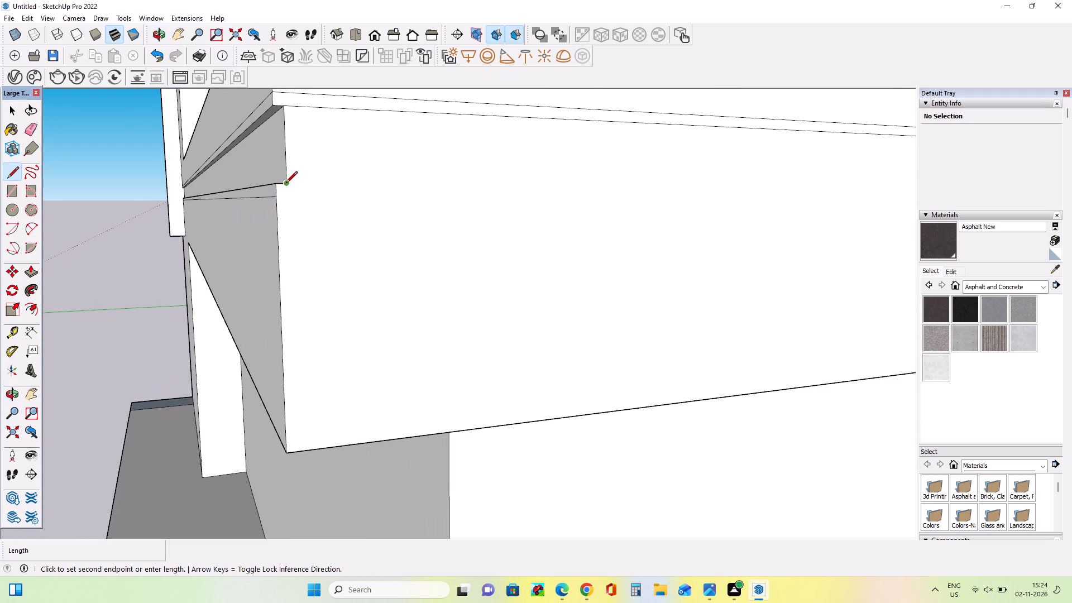
scroll(248, 220, "down", 13)
scroll(291, 242, "down", 5)
scroll(673, 230, "up", 5)
left_click(652, 208)
middle_click_drag(733, 240, 744, 257)
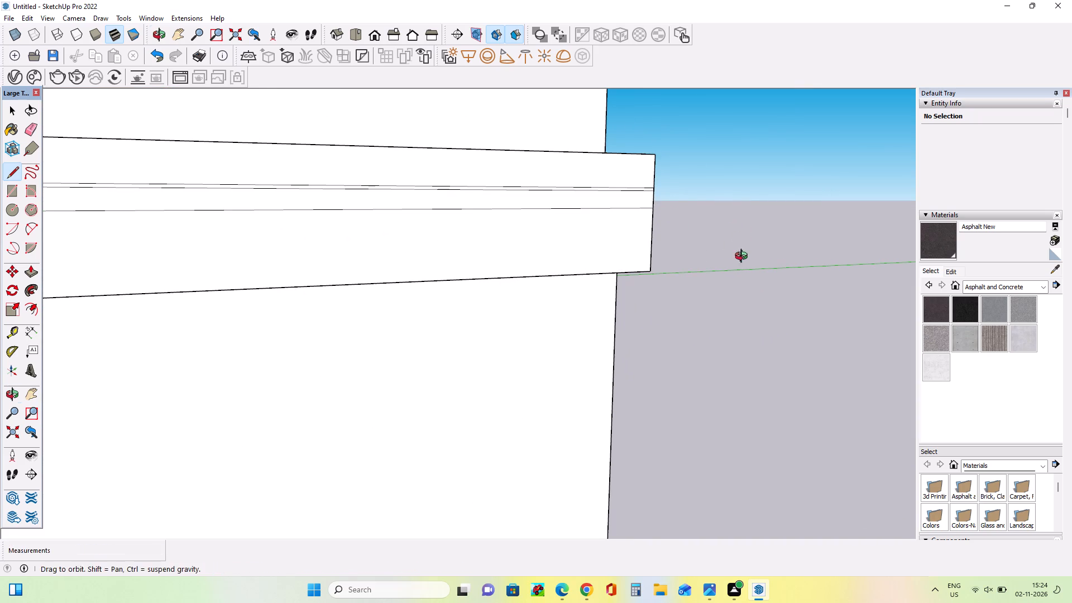
middle_click_drag(744, 257, 767, 281)
scroll(767, 281, "down", 7)
middle_click_drag(725, 296, 707, 239)
scroll(596, 227, "up", 4)
scroll(525, 242, "up", 1)
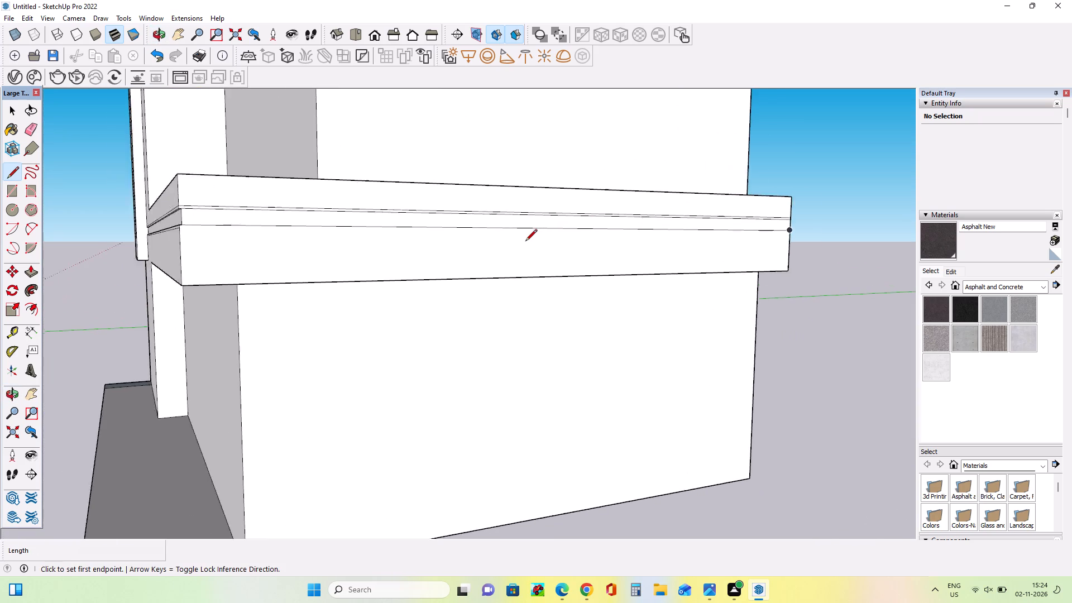
Draw a fourth line about 57' 11" long across the slab's end face, from the band's lowest front corner to the rear edge.
scroll(525, 242, "up", 1)
middle_click_drag(529, 251, 543, 278)
scroll(164, 281, "up", 3)
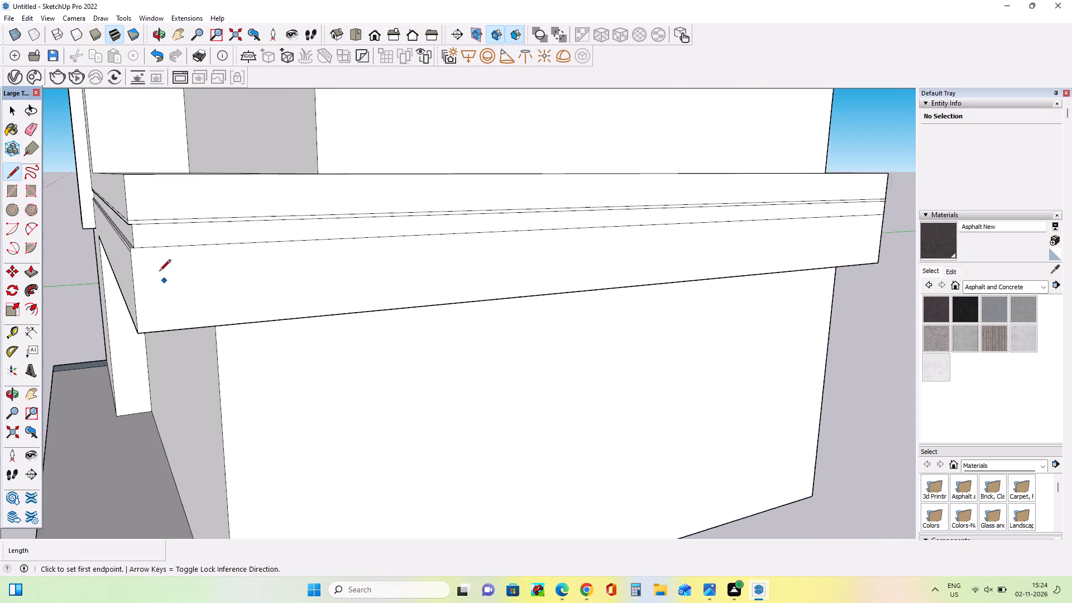
scroll(159, 272, "up", 1)
left_click(126, 247)
scroll(204, 261, "down", 9)
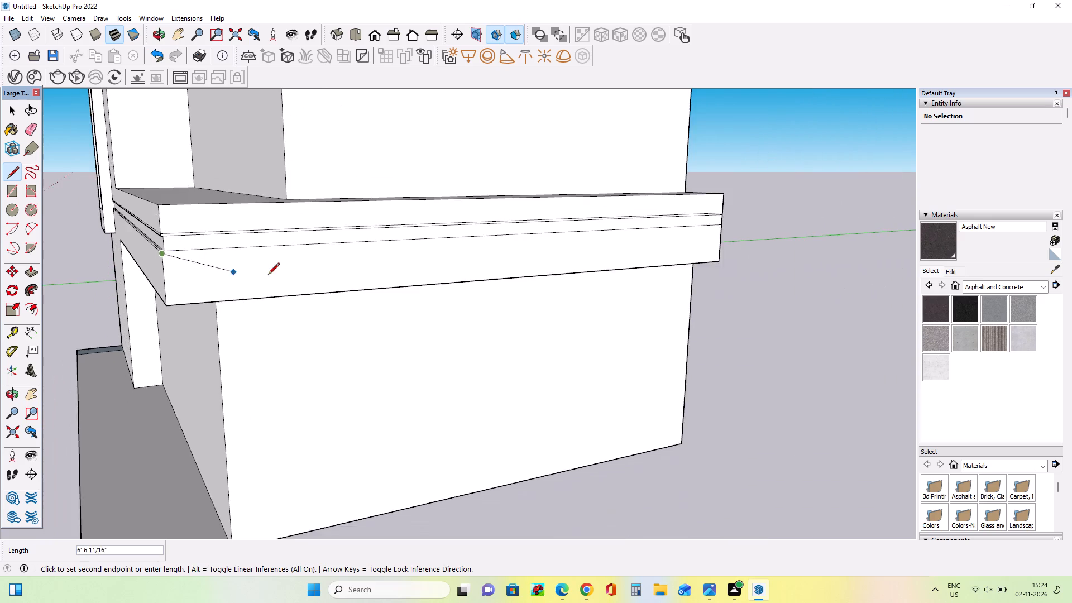
scroll(268, 275, "down", 3)
scroll(586, 256, "up", 7)
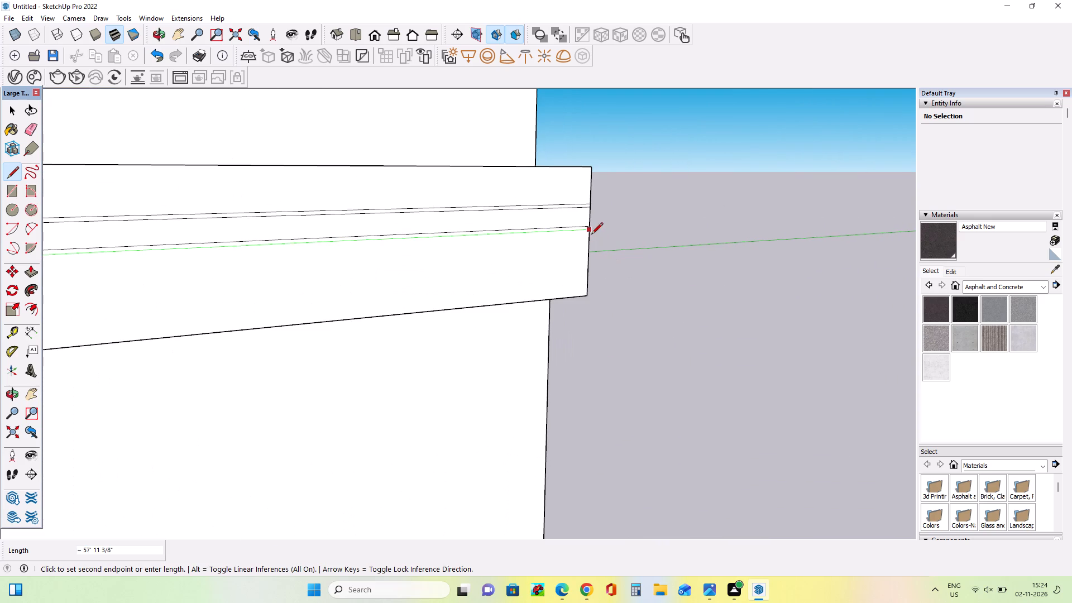
left_click(591, 235)
scroll(655, 275, "down", 8)
middle_click_drag(449, 288, 449, 261)
scroll(405, 234, "up", 9)
middle_click_drag(423, 256, 437, 301)
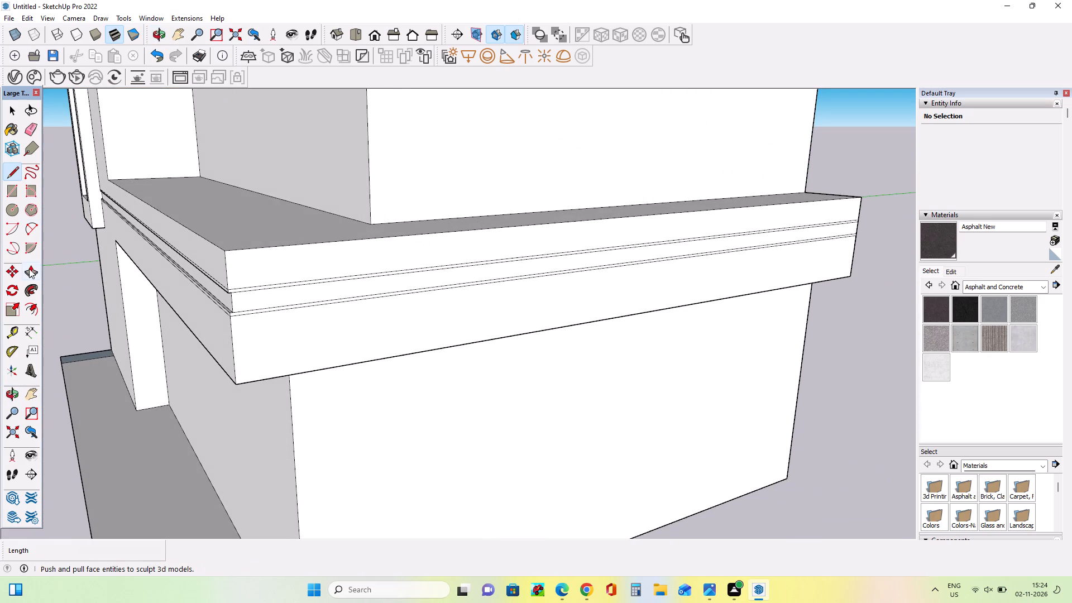
Push the middle strip on the slab's end face inward with Push/Pull, flush with the recessed strip on the front face.
left_click(29, 267)
scroll(276, 300, "up", 4)
left_click(273, 295)
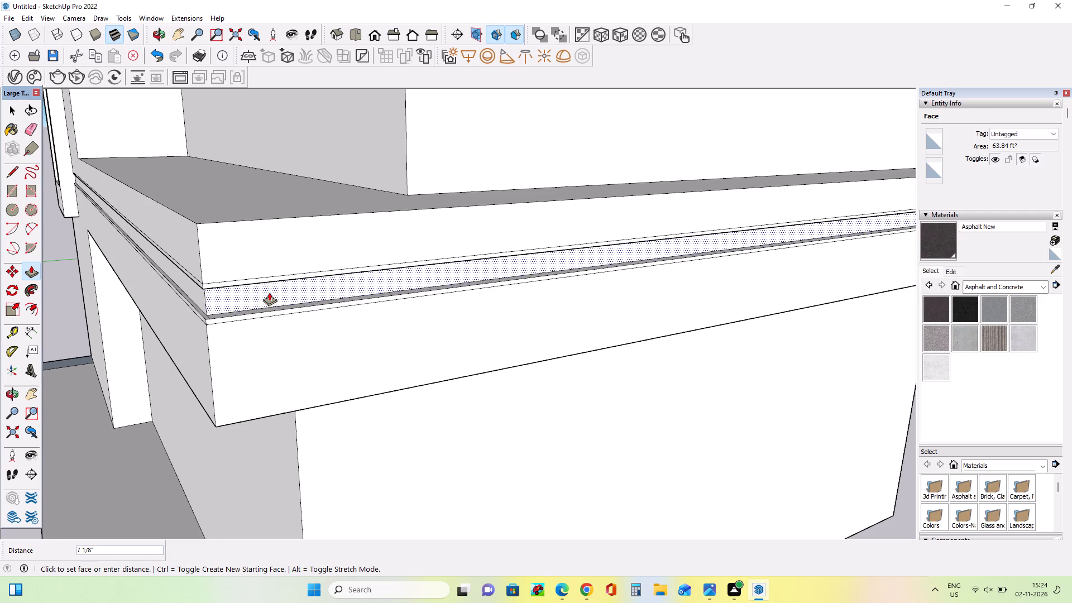
middle_click_drag(219, 298, 331, 308)
scroll(332, 307, "down", 9)
middle_click_drag(351, 300, 376, 343)
scroll(291, 348, "up", 9)
middle_click_drag(339, 342, 351, 362)
middle_click_drag(352, 388, 358, 352)
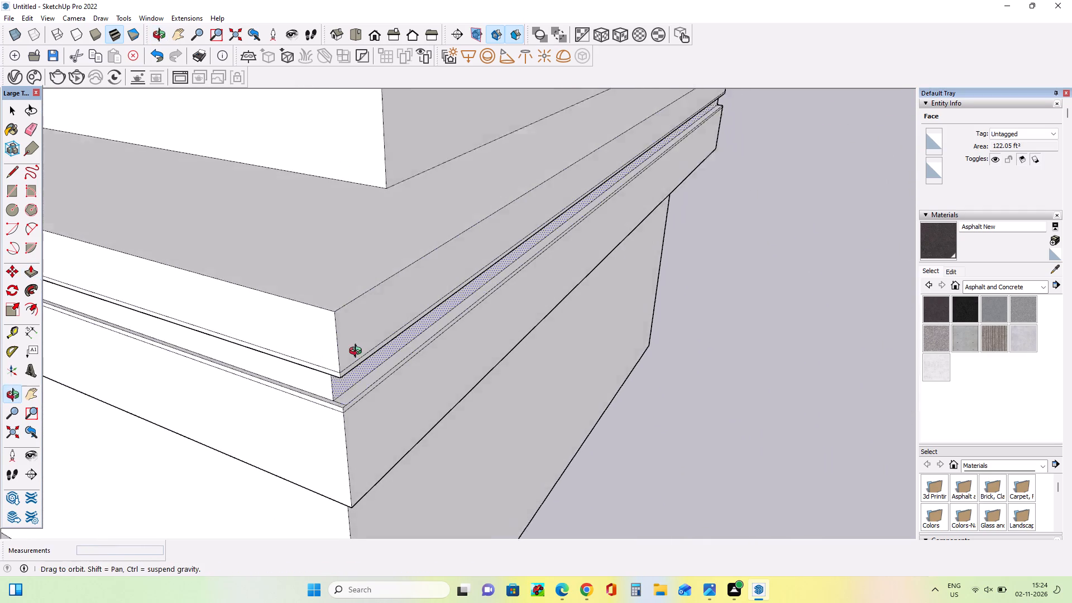
middle_click_drag(358, 352, 360, 349)
scroll(336, 381, "up", 4)
left_click_drag(356, 377, 362, 380)
left_click(323, 392)
Examine the recessed strip where it turns the slab's front corner and runs along the end face.
middle_click_drag(376, 369, 387, 381)
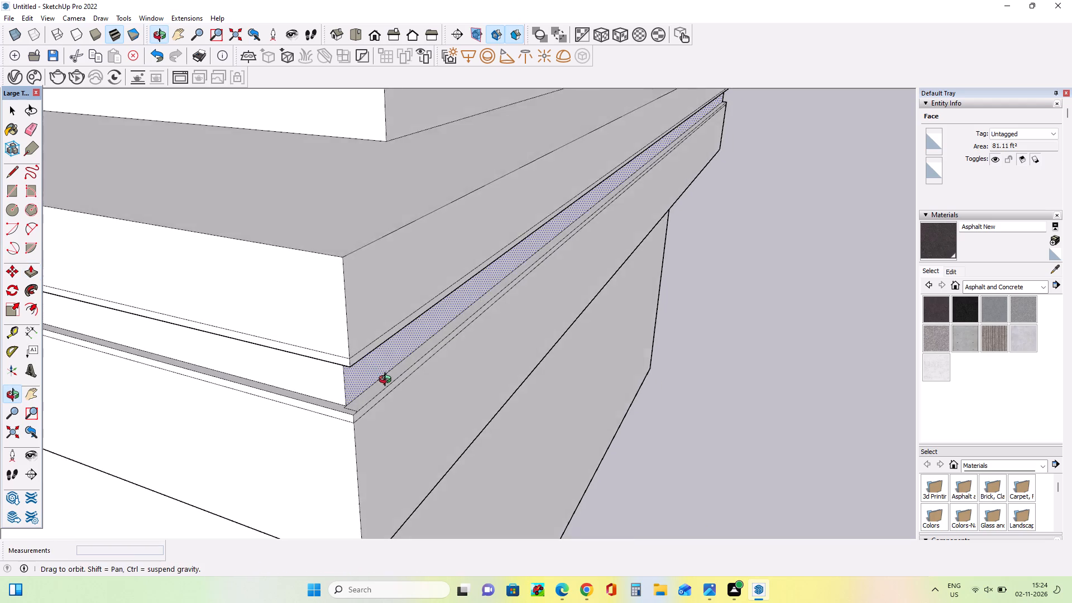
middle_click_drag(387, 381, 409, 371)
scroll(418, 367, "down", 16)
middle_click_drag(448, 359, 549, 277)
scroll(569, 277, "down", 1)
scroll(572, 276, "up", 4)
middle_click_drag(575, 285, 366, 333)
scroll(206, 342, "up", 3)
scroll(304, 331, "up", 2)
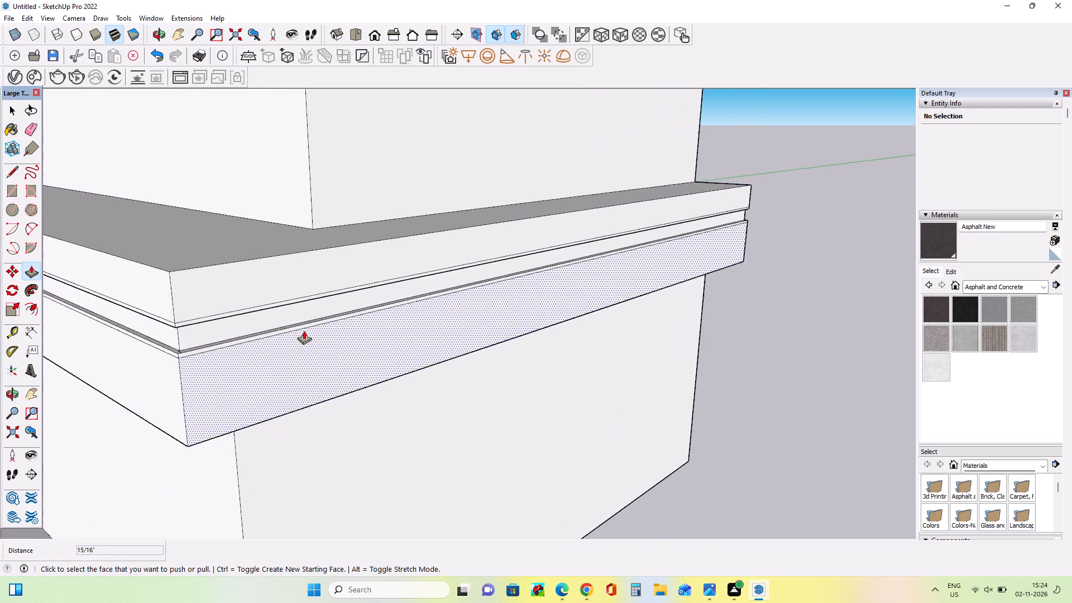
scroll(304, 331, "up", 3)
middle_click_drag(304, 331, 316, 342)
scroll(448, 308, "down", 15)
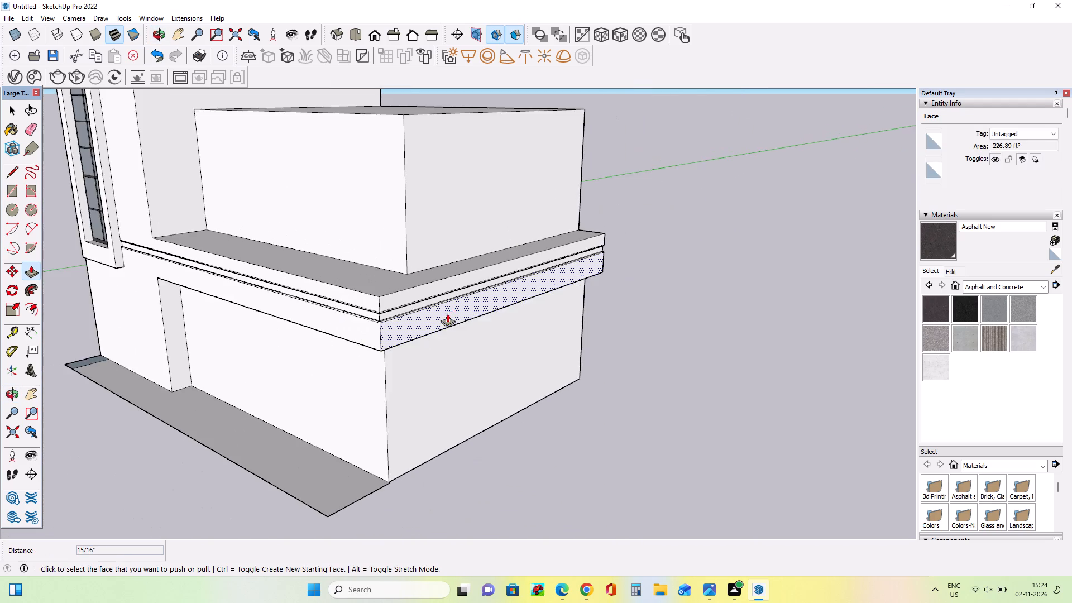
middle_click_drag(264, 319, 378, 291)
scroll(326, 283, "up", 9)
scroll(551, 298, "down", 3)
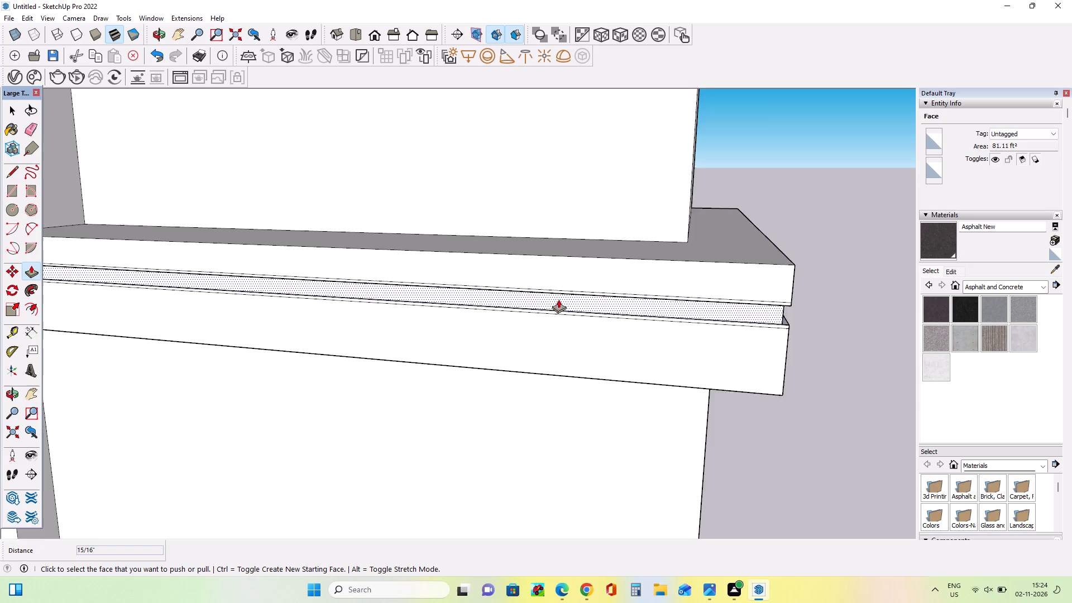
Compare the slab's banding with the first-floor band and balcony corner in the reference image.
scroll(558, 299, "down", 8)
scroll(150, 290, "up", 15)
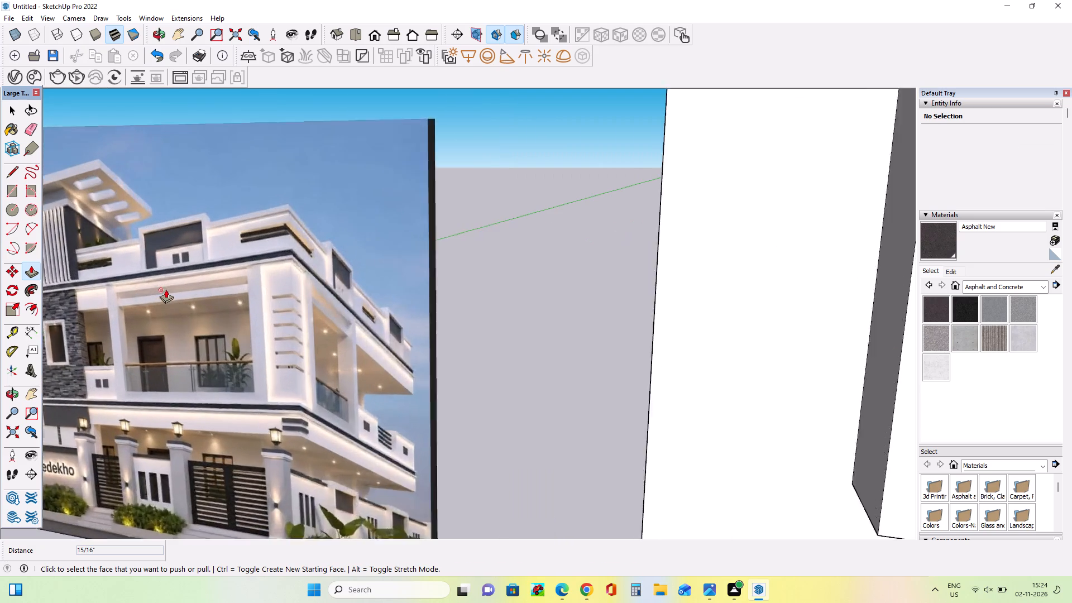
scroll(166, 289, "up", 1)
scroll(159, 281, "down", 15)
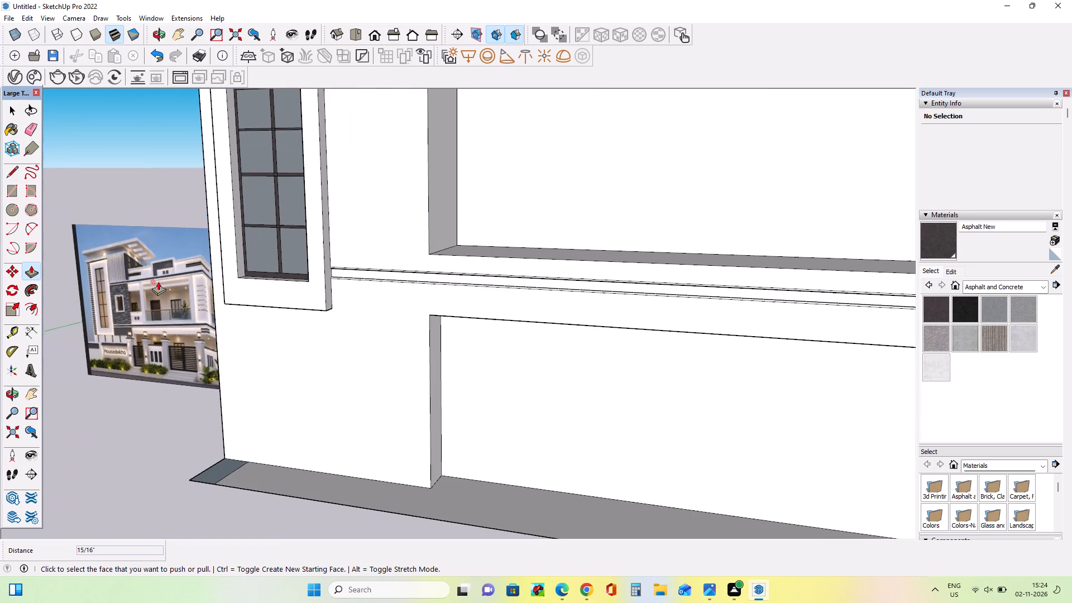
scroll(234, 303, "down", 5)
middle_click_drag(412, 273, 408, 353)
scroll(339, 261, "up", 9)
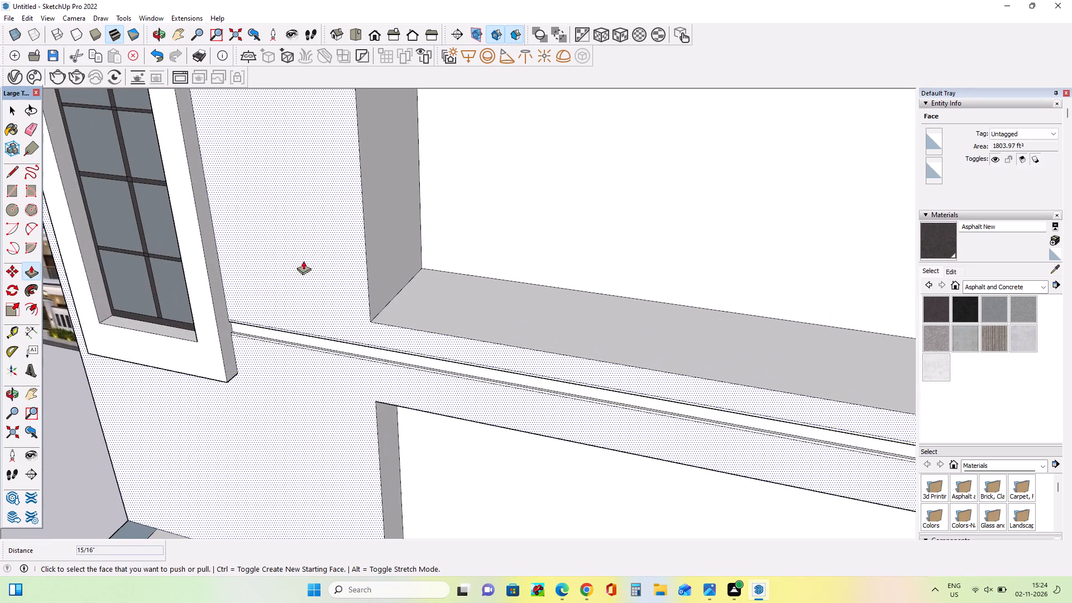
middle_click_drag(303, 261, 303, 255)
scroll(274, 324, "up", 4)
middle_click_drag(383, 295, 547, 246)
scroll(551, 247, "down", 10)
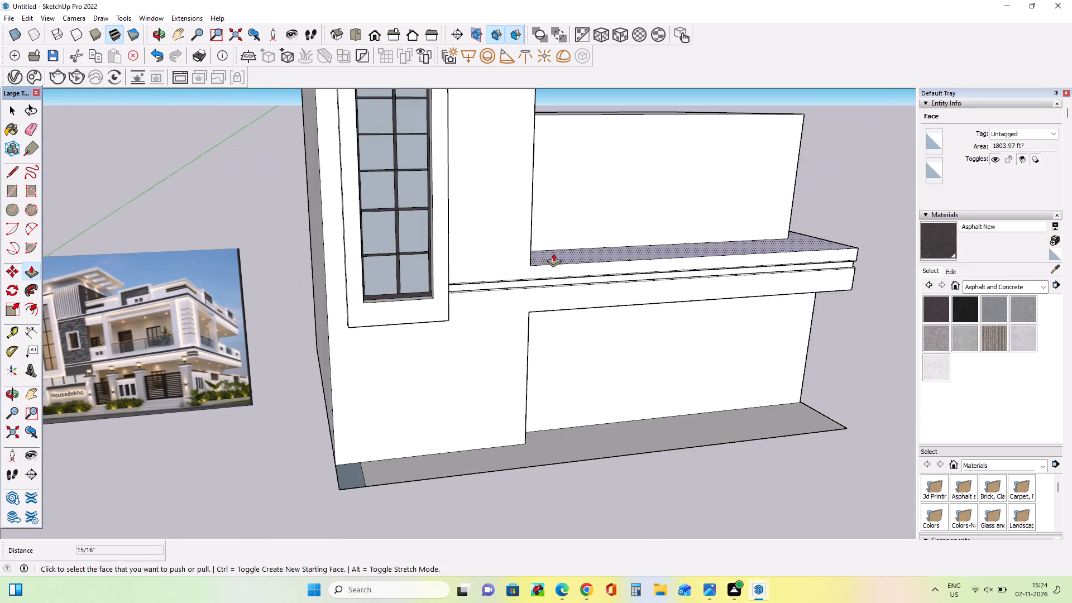
scroll(135, 348, "up", 15)
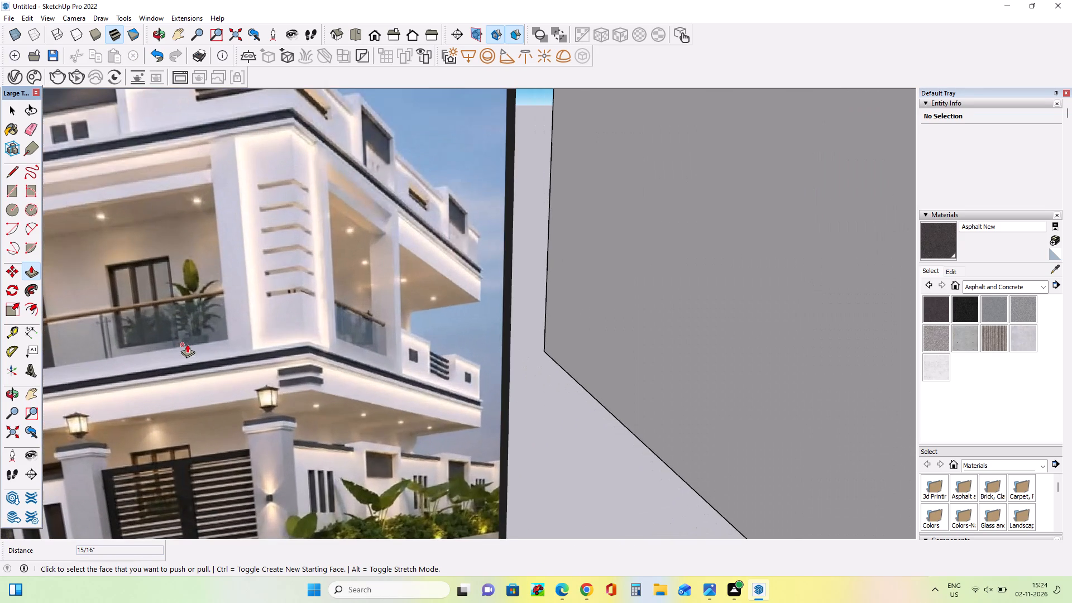
scroll(143, 331, "down", 8)
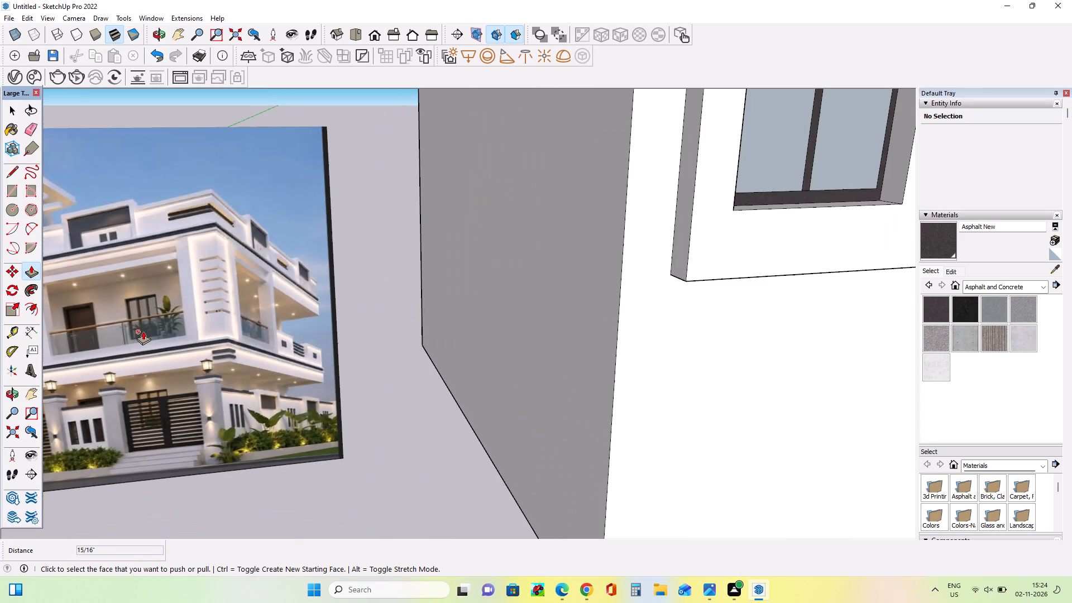
middle_click_drag(194, 330, 195, 356)
scroll(205, 324, "up", 6)
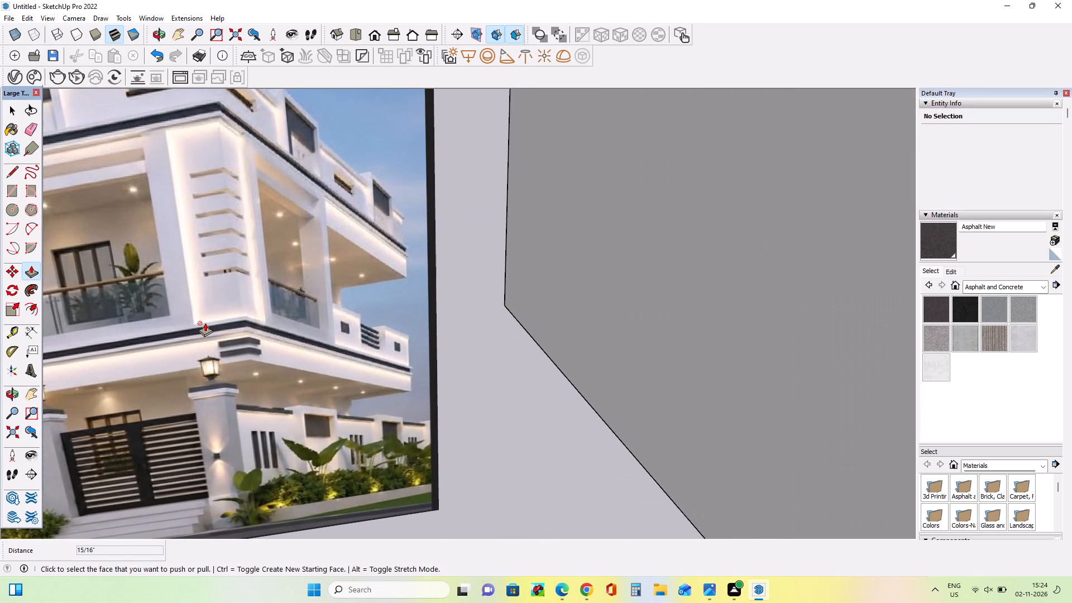
scroll(205, 323, "down", 7)
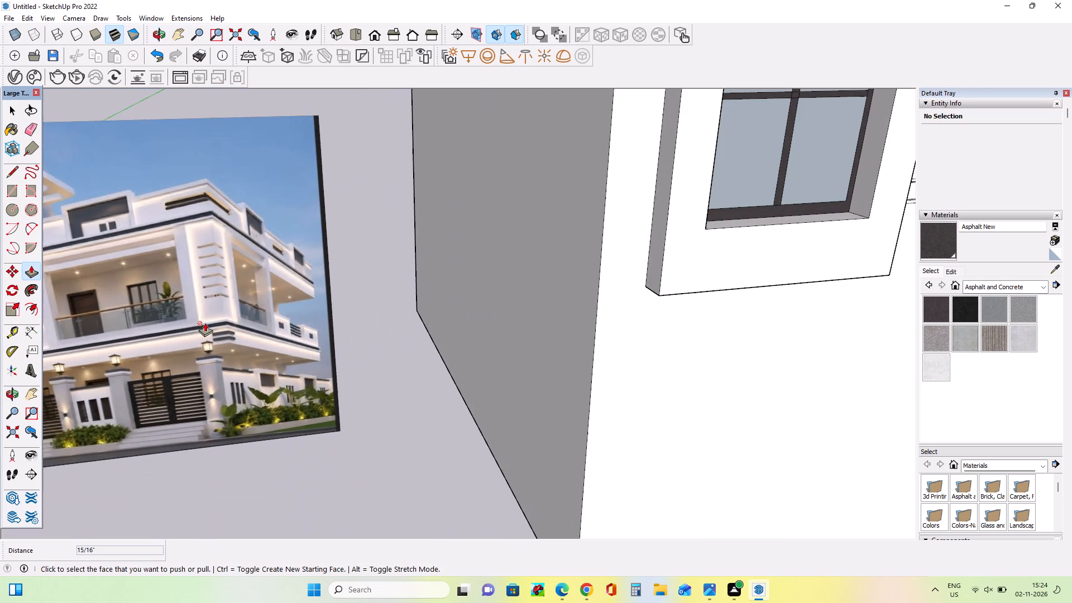
scroll(205, 323, "down", 1)
scroll(61, 327, "up", 10)
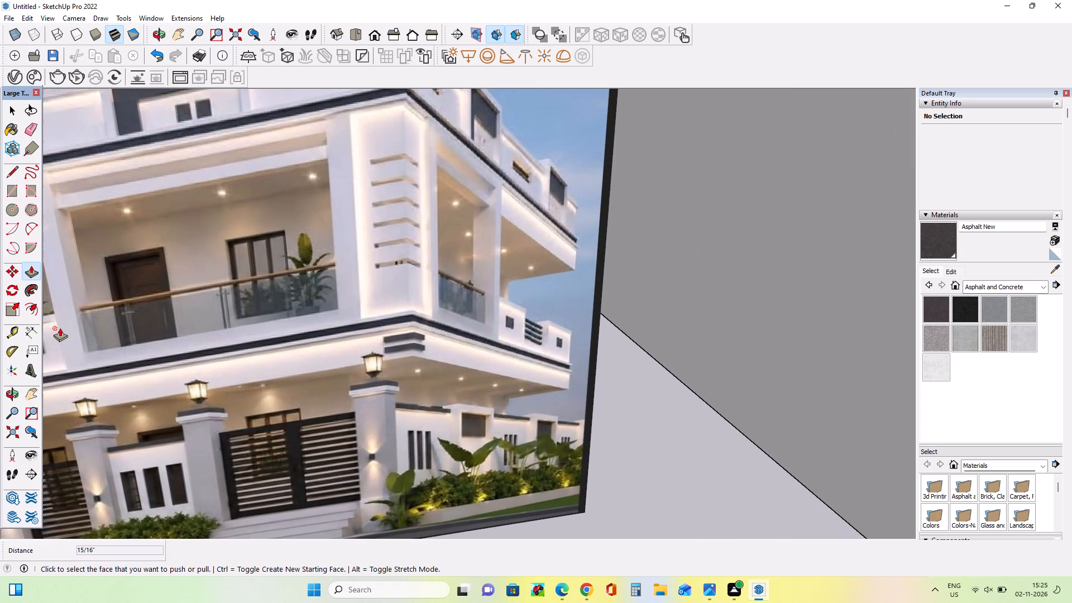
scroll(106, 336, "down", 9)
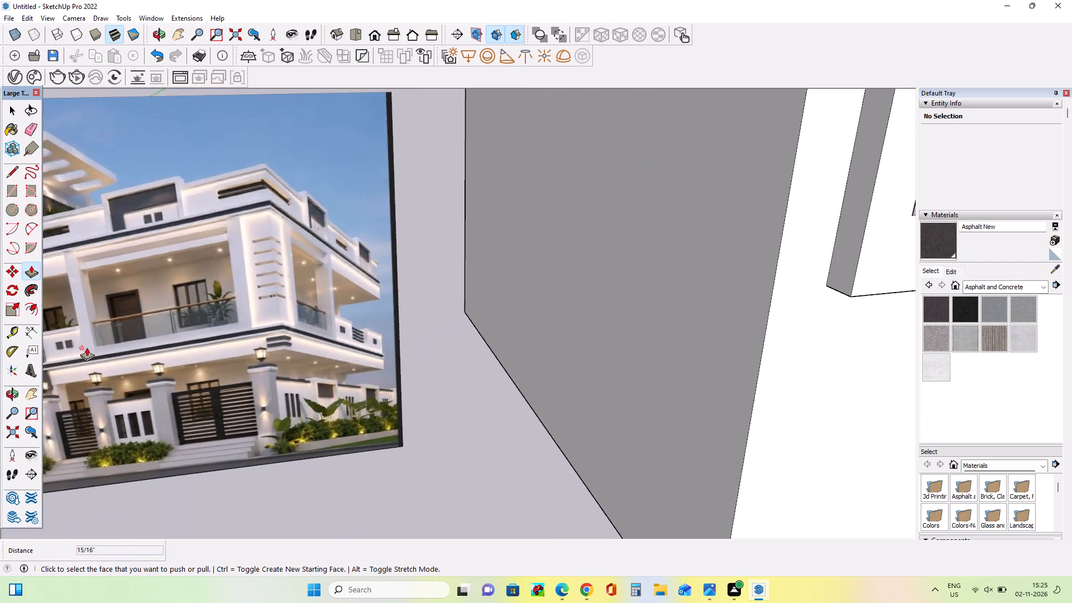
scroll(87, 347, "down", 14)
Compare the tower, upper block and the area where the slab meets the window frame with the reference image.
middle_click_drag(514, 401, 466, 343)
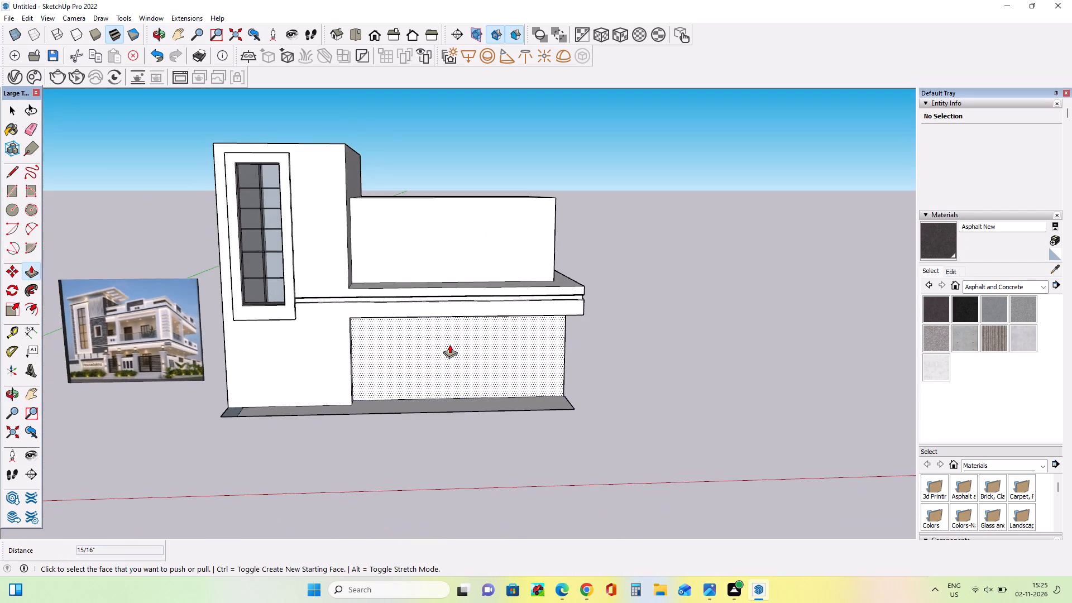
scroll(433, 343, "up", 3)
middle_click_drag(404, 268, 410, 300)
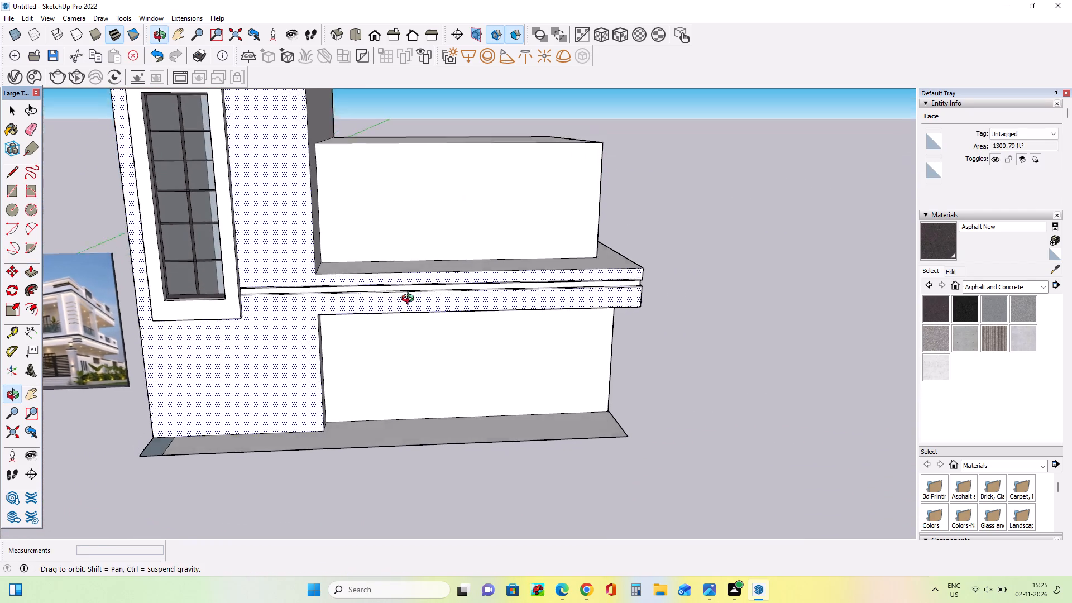
middle_click_drag(410, 300, 410, 301)
scroll(245, 285, "up", 4)
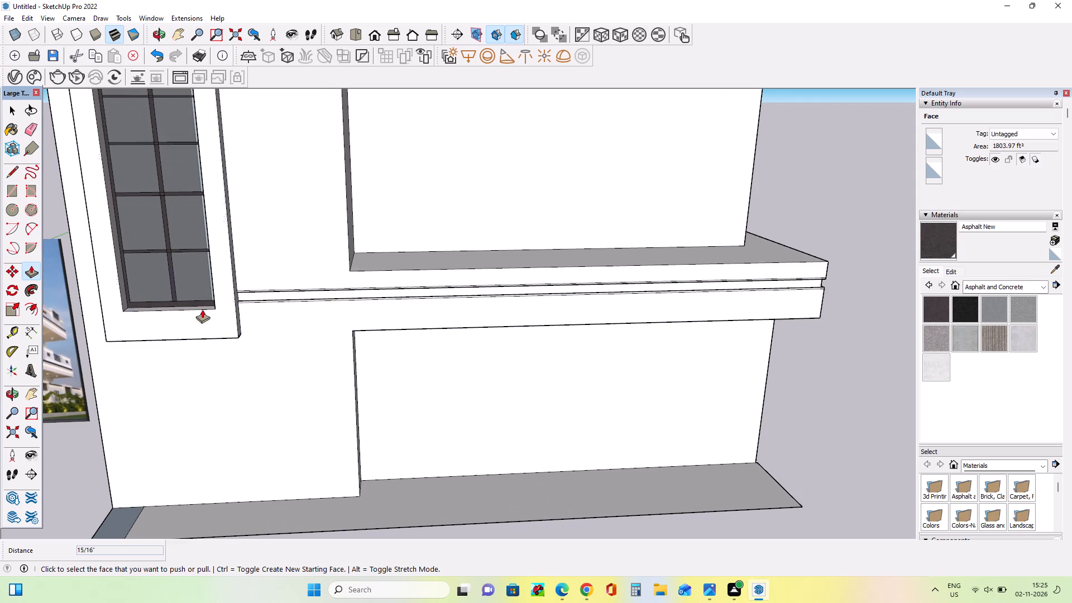
scroll(218, 318, "down", 10)
middle_click_drag(146, 235, 212, 151)
scroll(119, 152, "up", 5)
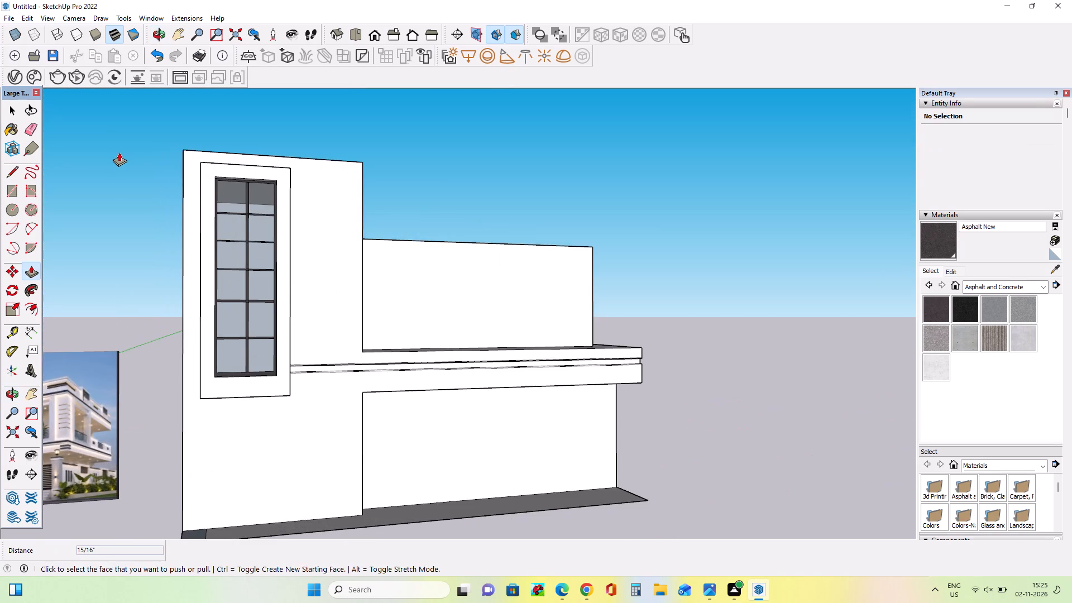
middle_click_drag(121, 159, 106, 218)
scroll(0, 228, "down", 7)
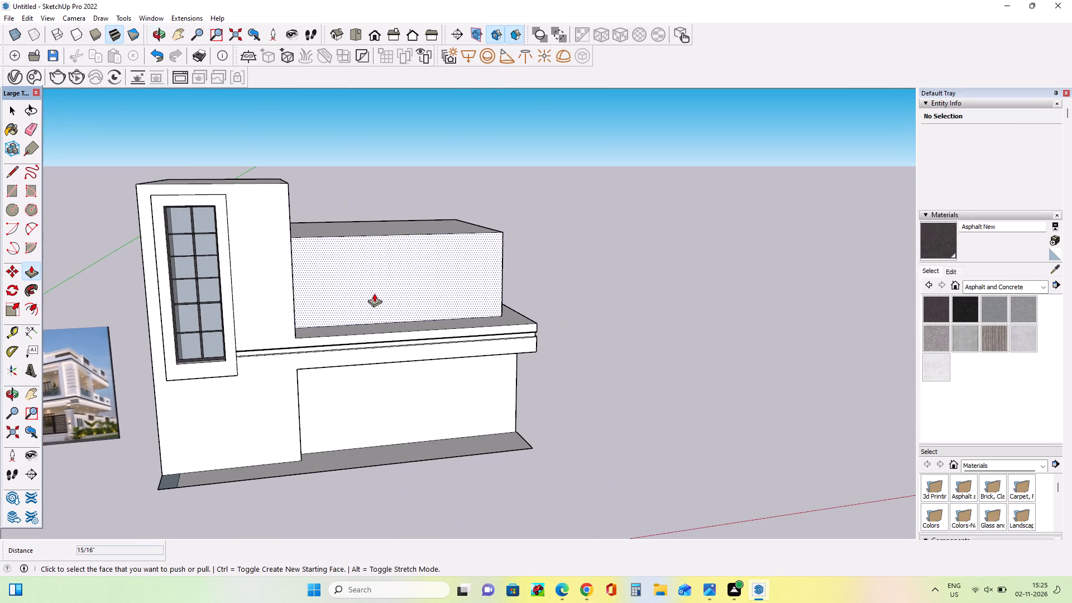
middle_click_drag(374, 293, 355, 350)
middle_click_drag(245, 324, 372, 300)
scroll(372, 300, "down", 3)
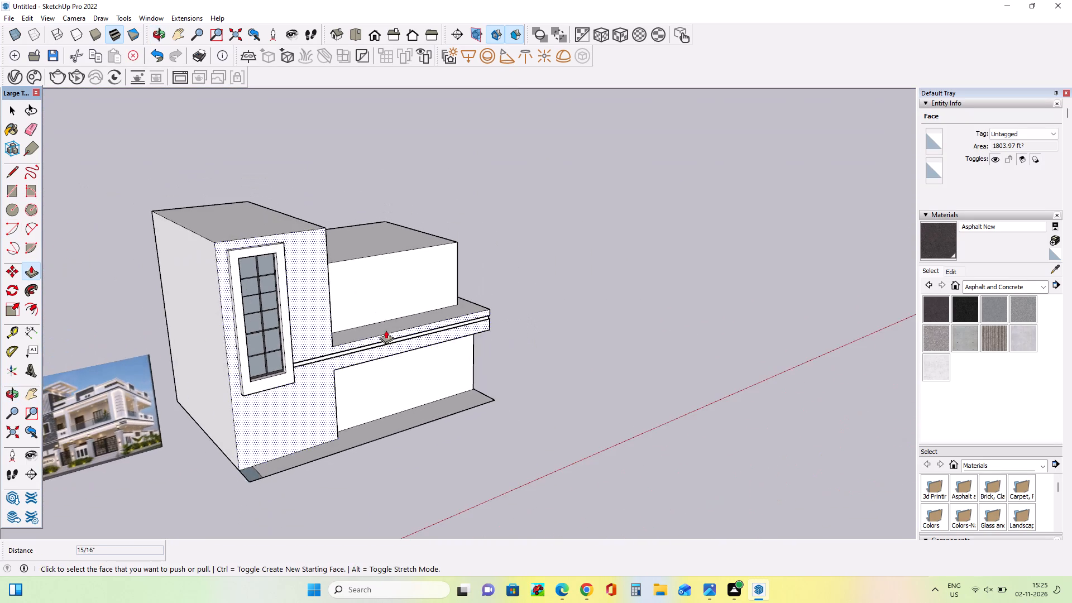
middle_click_drag(435, 406, 386, 340)
scroll(386, 340, "down", 8)
middle_click_drag(418, 345, 398, 370)
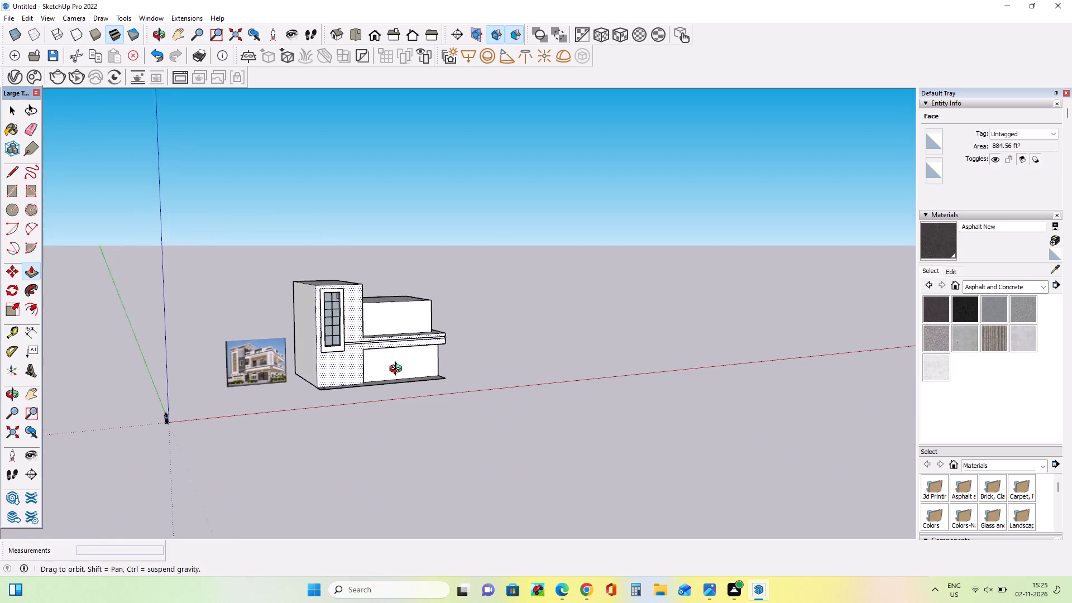
middle_click_drag(398, 370, 370, 401)
scroll(390, 295, "up", 5)
scroll(281, 363, "up", 4)
middle_click_drag(299, 350, 296, 329)
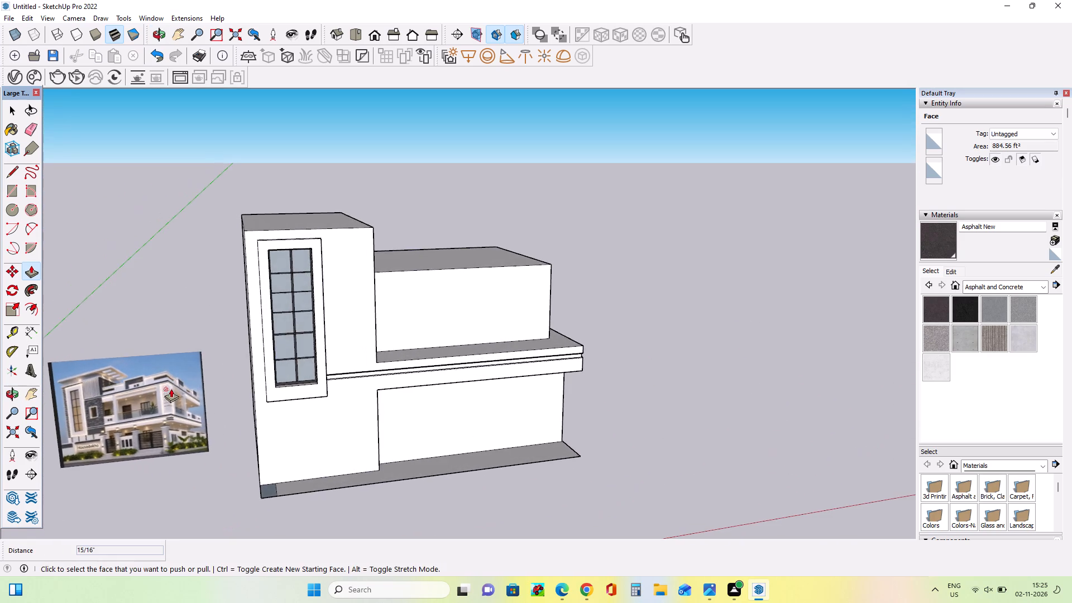
scroll(166, 389, "up", 8)
scroll(220, 377, "down", 5)
scroll(98, 403, "up", 4)
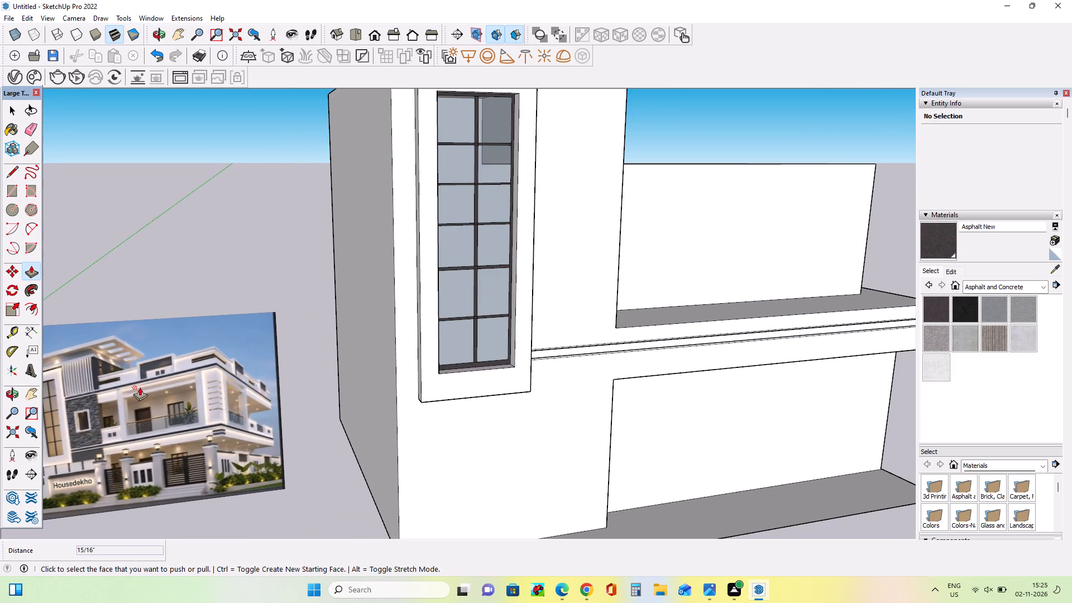
scroll(128, 407, "down", 7)
middle_click_drag(202, 413, 202, 429)
scroll(103, 401, "up", 10)
scroll(121, 412, "down", 4)
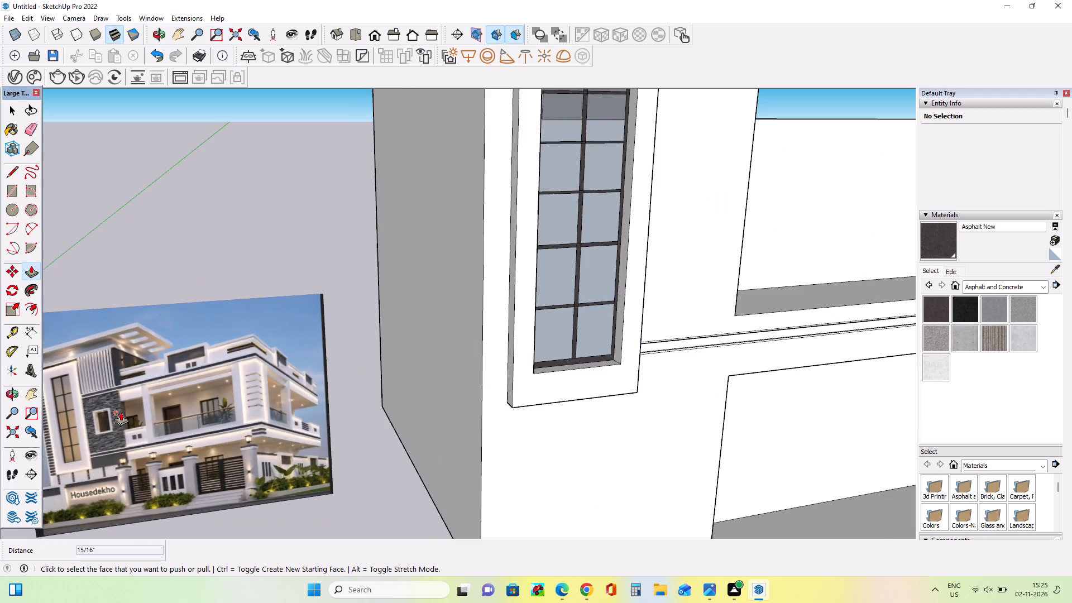
scroll(121, 412, "down", 4)
middle_click_drag(347, 413, 348, 431)
middle_click_drag(523, 367, 523, 393)
middle_click_drag(465, 396, 450, 396)
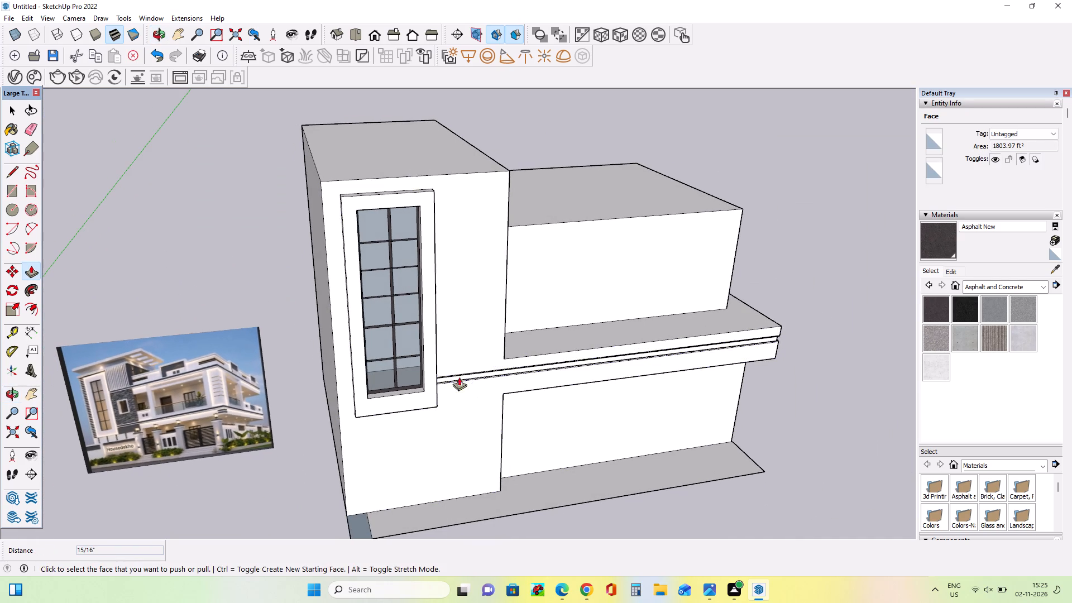
Close the slab's lower band outline across the tower with a line about 13' 5" long and a vertical edge about 2' 4" to the window frame's lower corner.
left_click(9, 167)
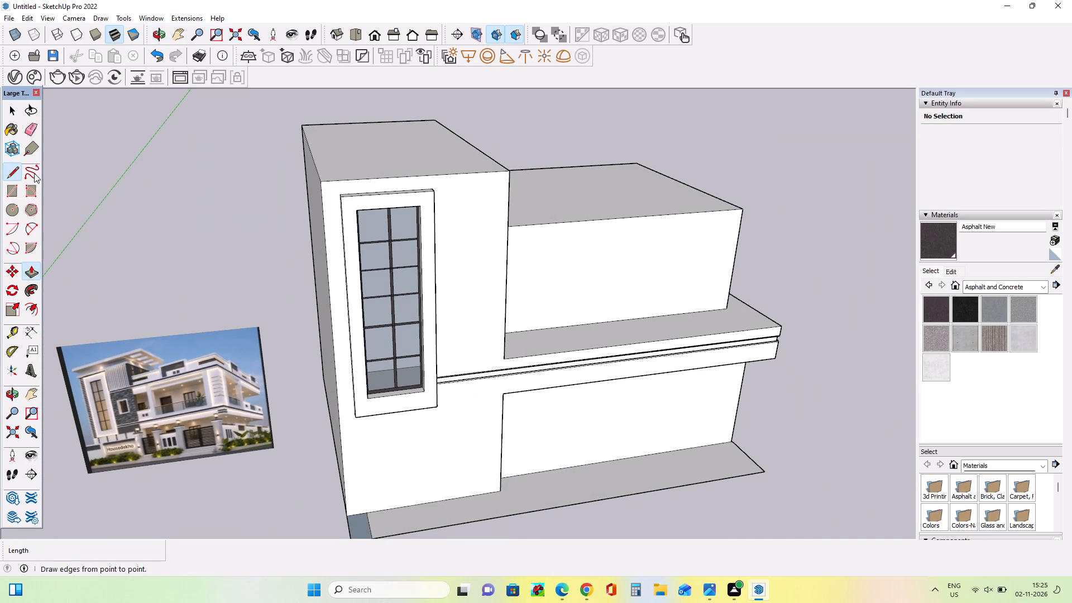
left_click(502, 404)
scroll(442, 421, "up", 4)
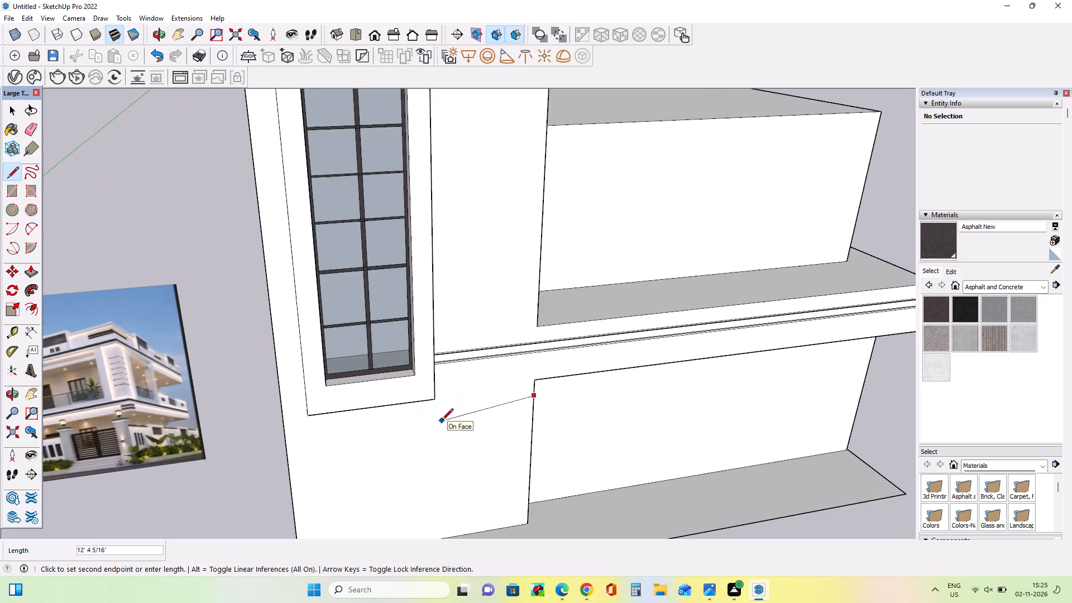
scroll(442, 421, "up", 2)
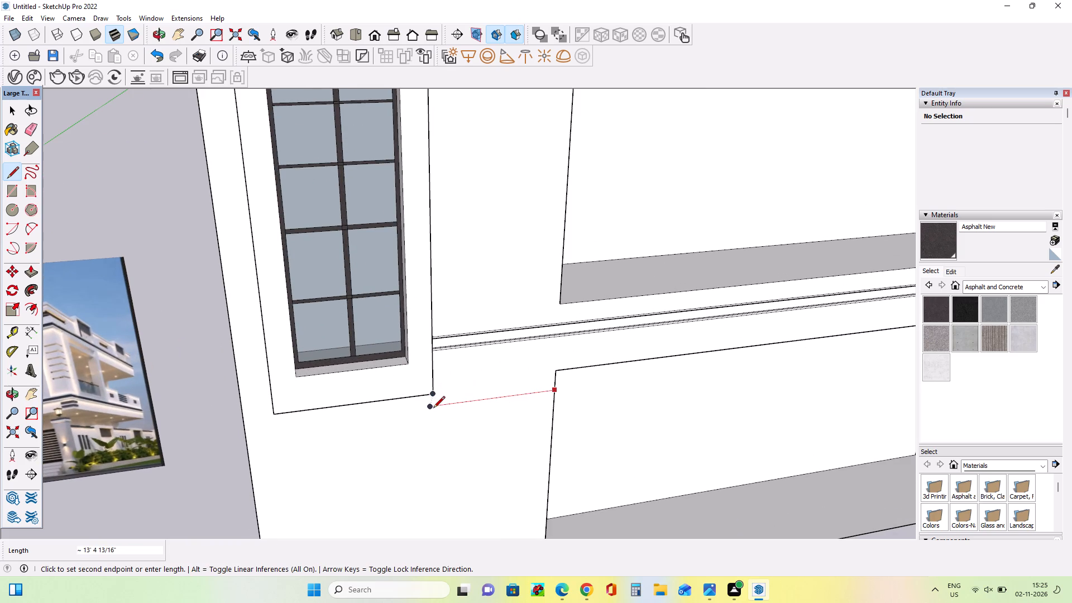
left_click(433, 409)
middle_click_drag(461, 439, 443, 421)
scroll(428, 393, "up", 1)
scroll(429, 393, "down", 1)
scroll(430, 393, "up", 11)
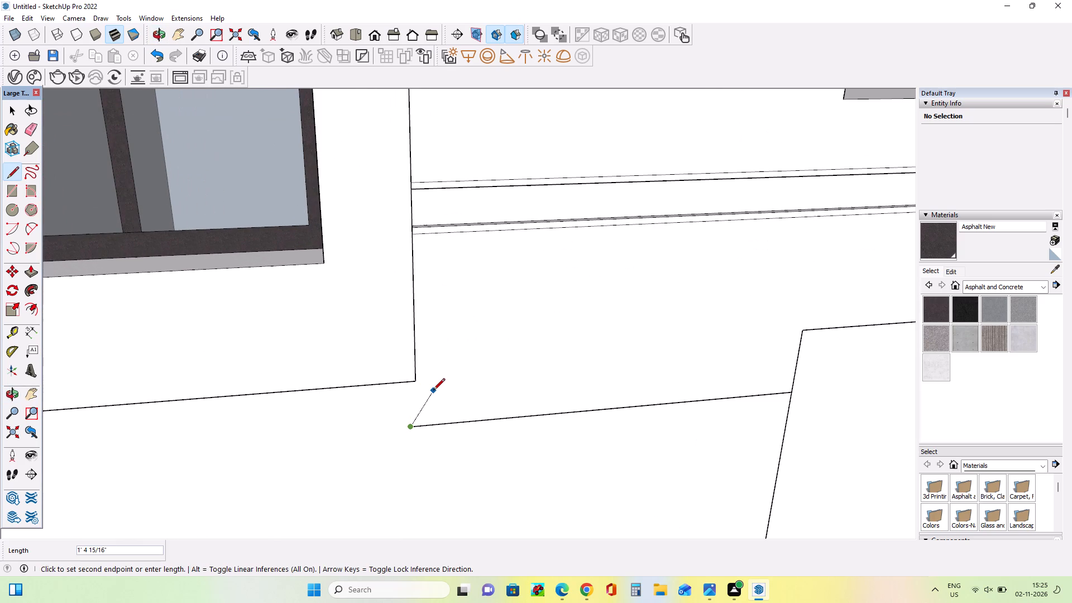
key("space")
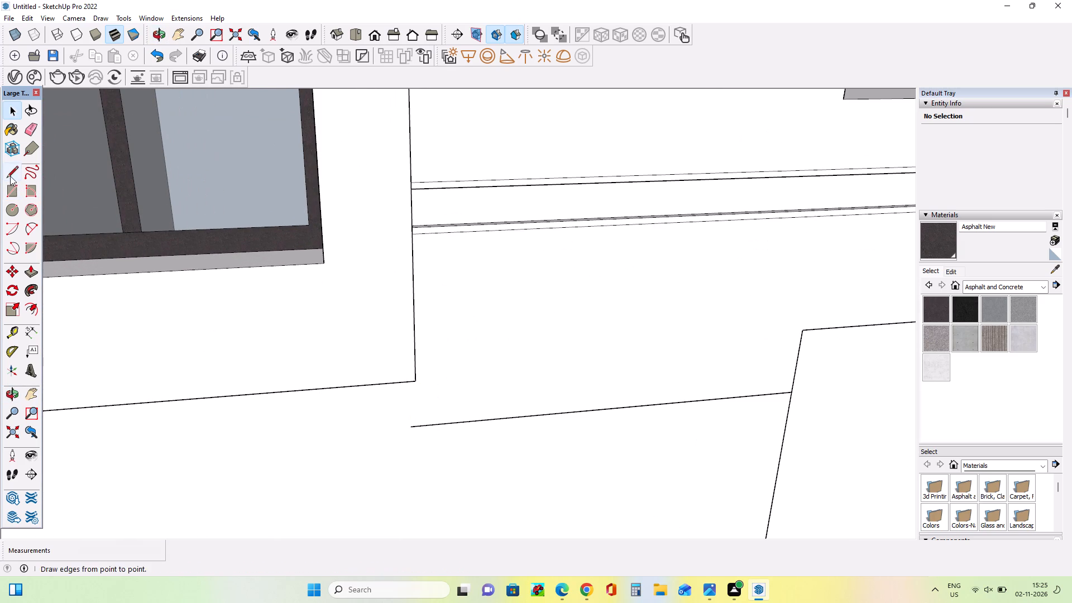
left_click(9, 171)
middle_click_drag(457, 401, 381, 291)
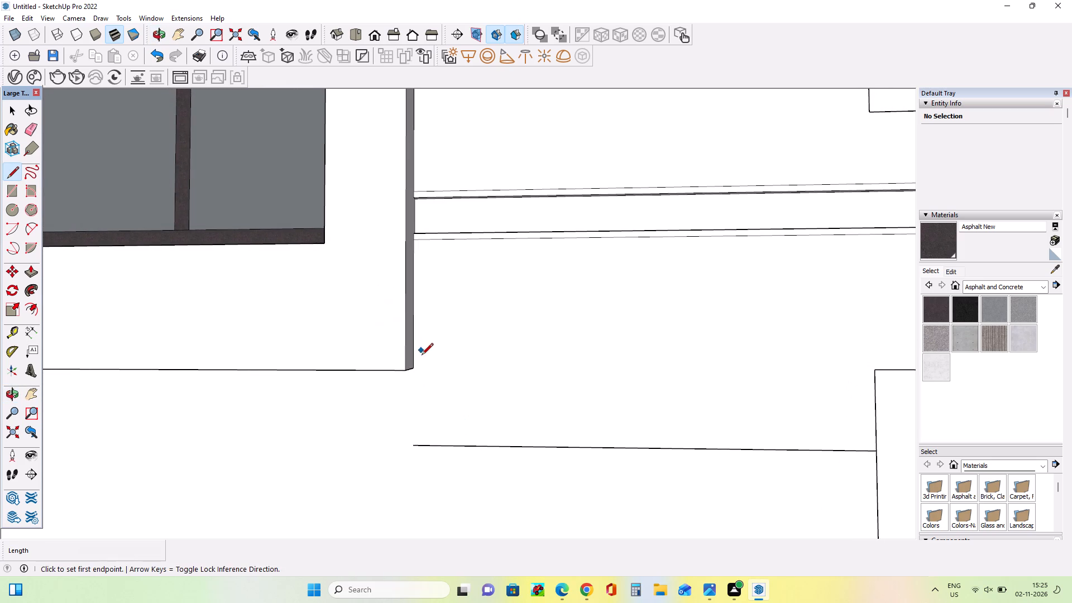
left_click(415, 368)
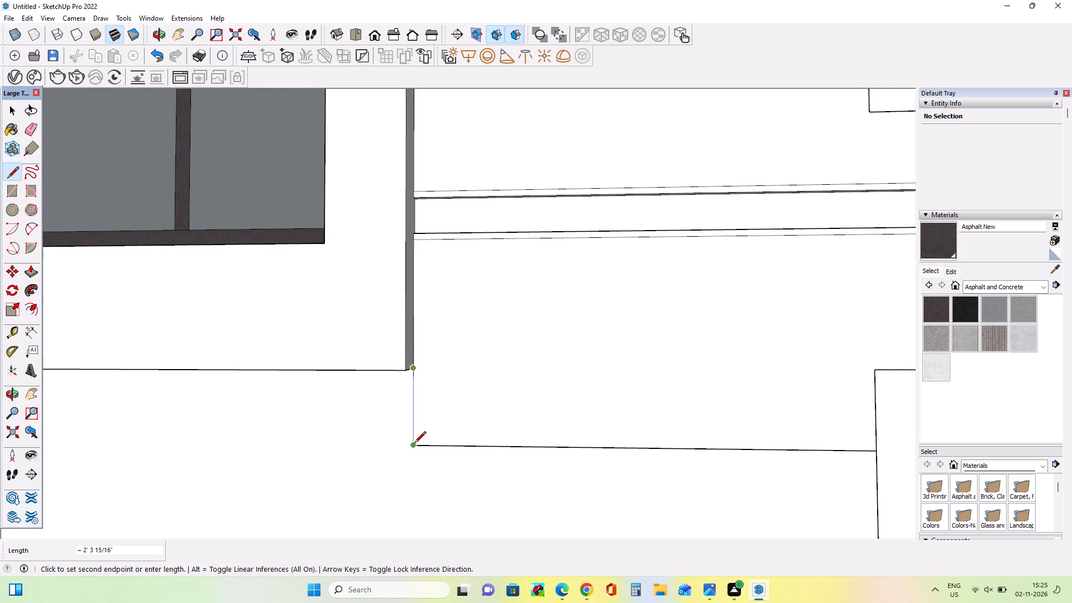
left_click(414, 444)
Compare the extended band outline beside the window frame with the first-floor band and tower base in the reference image.
scroll(435, 458, "down", 16)
middle_click_drag(520, 446, 564, 488)
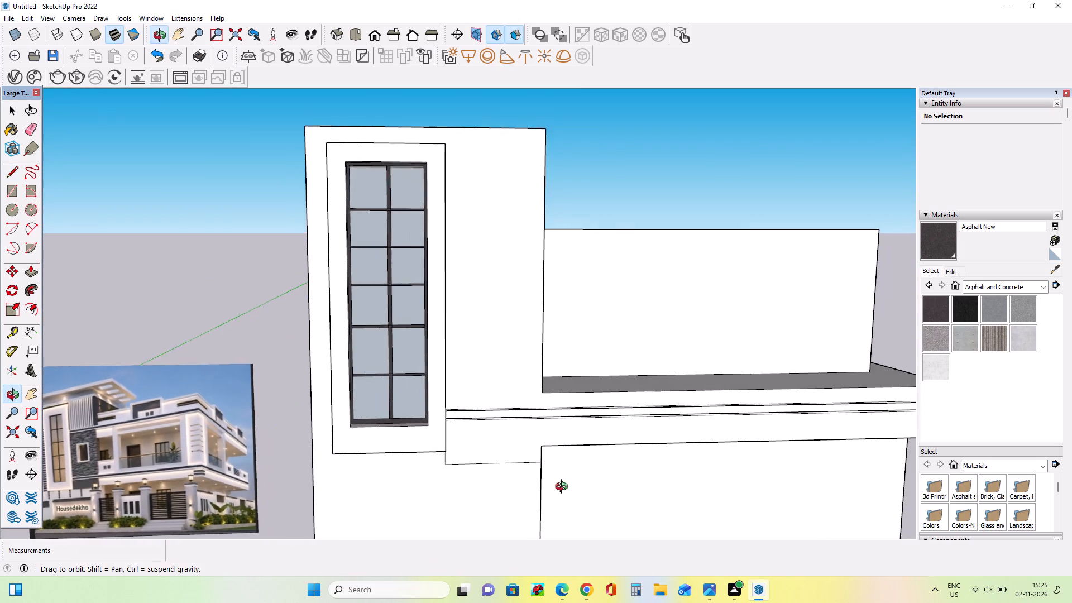
middle_click_drag(564, 488, 564, 488)
scroll(564, 485, "down", 1)
scroll(116, 485, "up", 20)
scroll(116, 485, "up", 1)
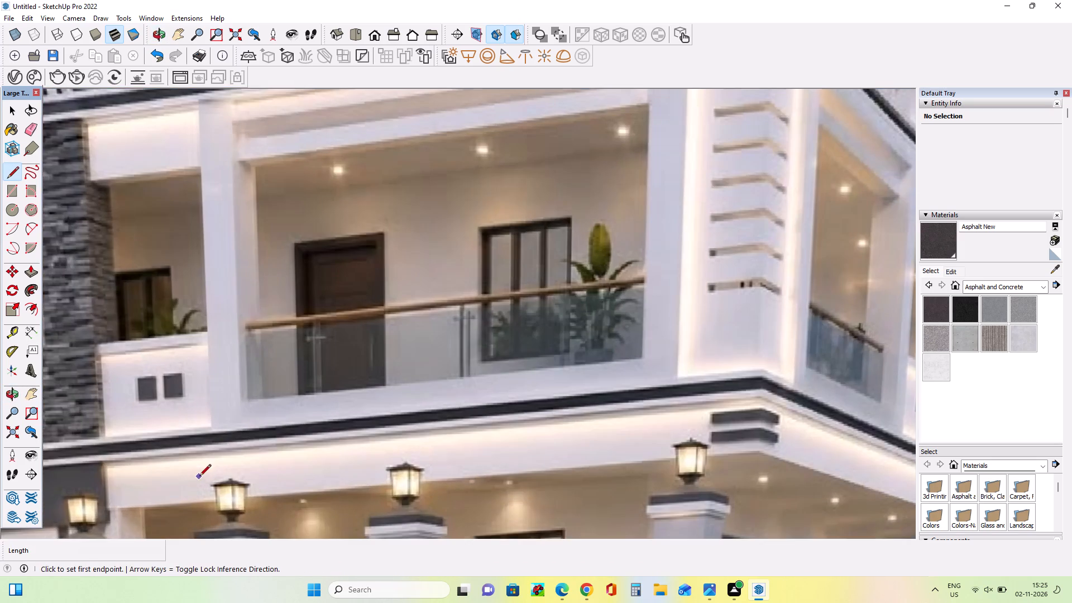
middle_click_drag(224, 465, 229, 481)
scroll(125, 450, "down", 20)
scroll(125, 450, "down", 2)
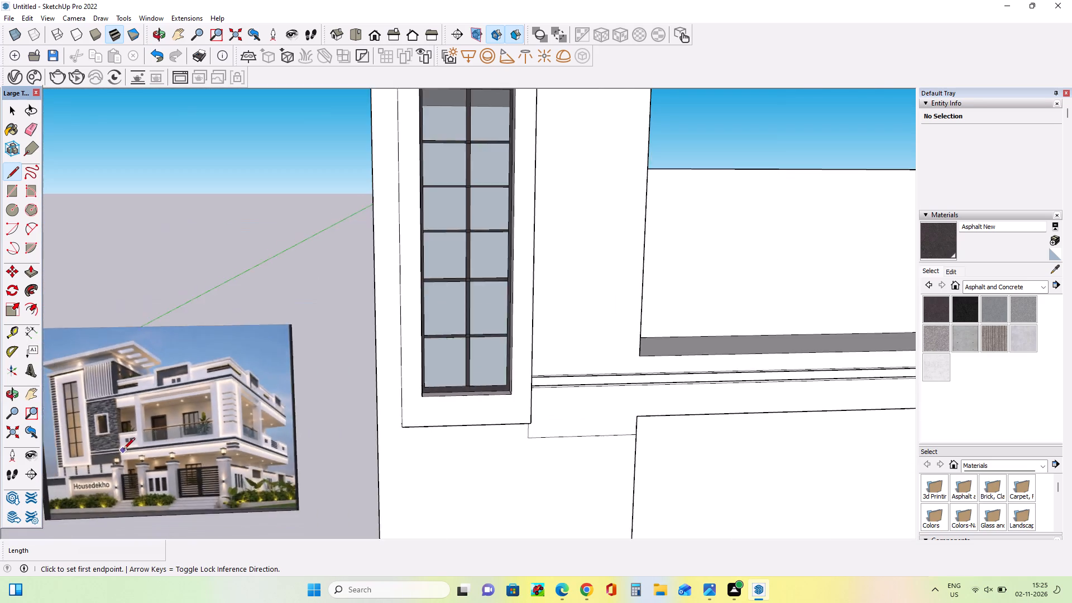
scroll(123, 450, "down", 6)
middle_click_drag(362, 459, 362, 500)
scroll(308, 430, "up", 5)
scroll(452, 425, "down", 4)
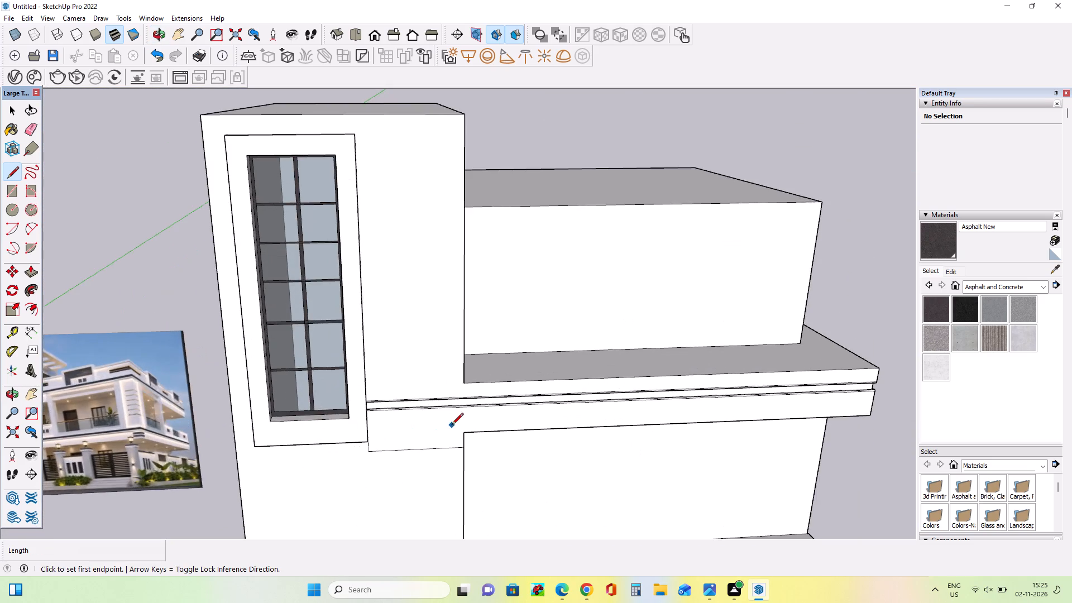
scroll(452, 425, "down", 1)
scroll(171, 461, "up", 4)
middle_click_drag(205, 463, 213, 478)
scroll(175, 435, "up", 3)
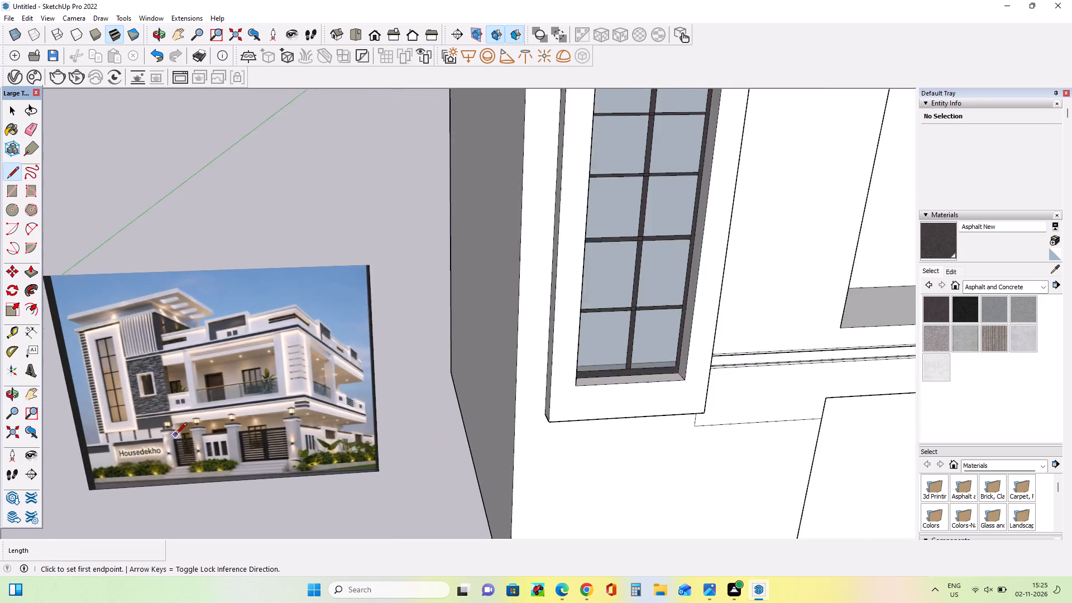
scroll(175, 435, "up", 5)
middle_click_drag(166, 437, 158, 459)
scroll(83, 444, "down", 4)
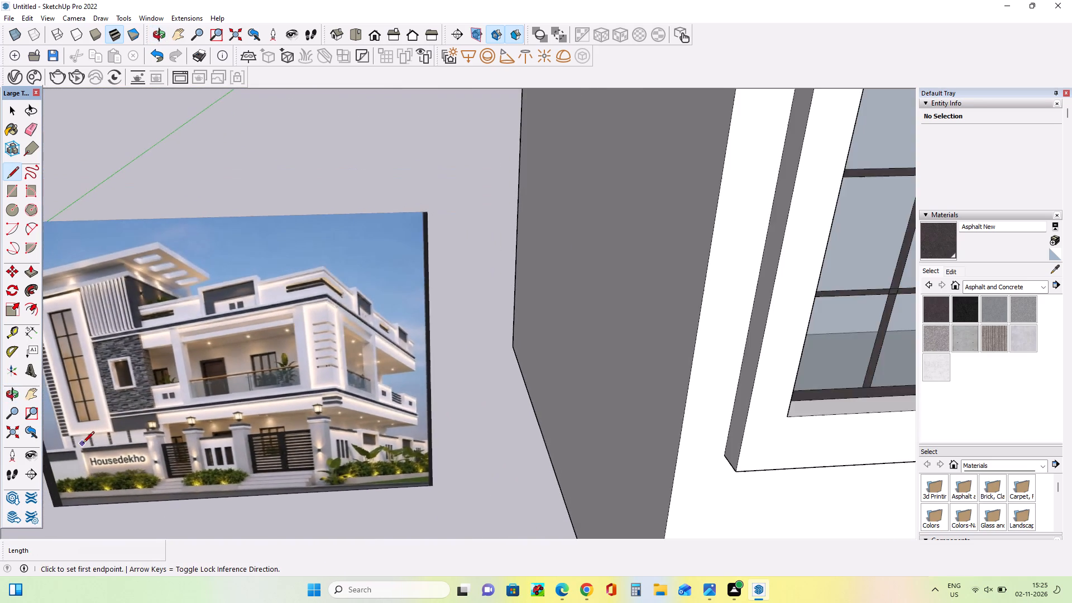
scroll(83, 444, "down", 4)
middle_click_drag(280, 412, 249, 435)
scroll(262, 435, "down", 2)
scroll(170, 427, "down", 2)
scroll(170, 427, "up", 1)
scroll(170, 427, "down", 1)
middle_click_drag(455, 439, 468, 361)
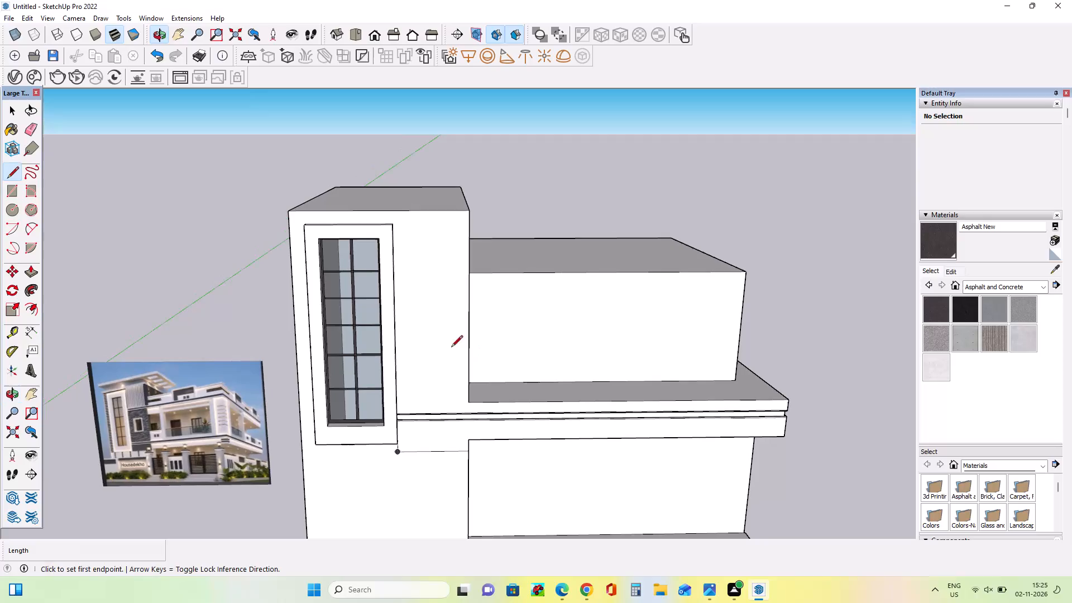
Raise the upper block's roof face 4' 3 5/8" with Push/Pull.
left_click(30, 267)
middle_click_drag(470, 404, 411, 477)
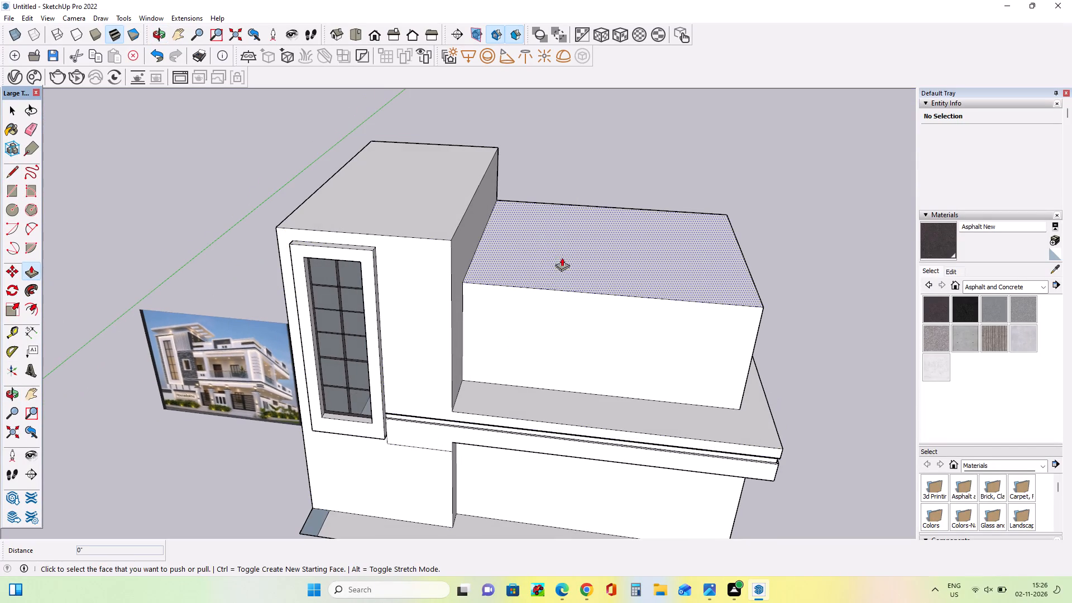
left_click_drag(551, 260, 552, 240)
middle_click_drag(524, 371, 569, 264)
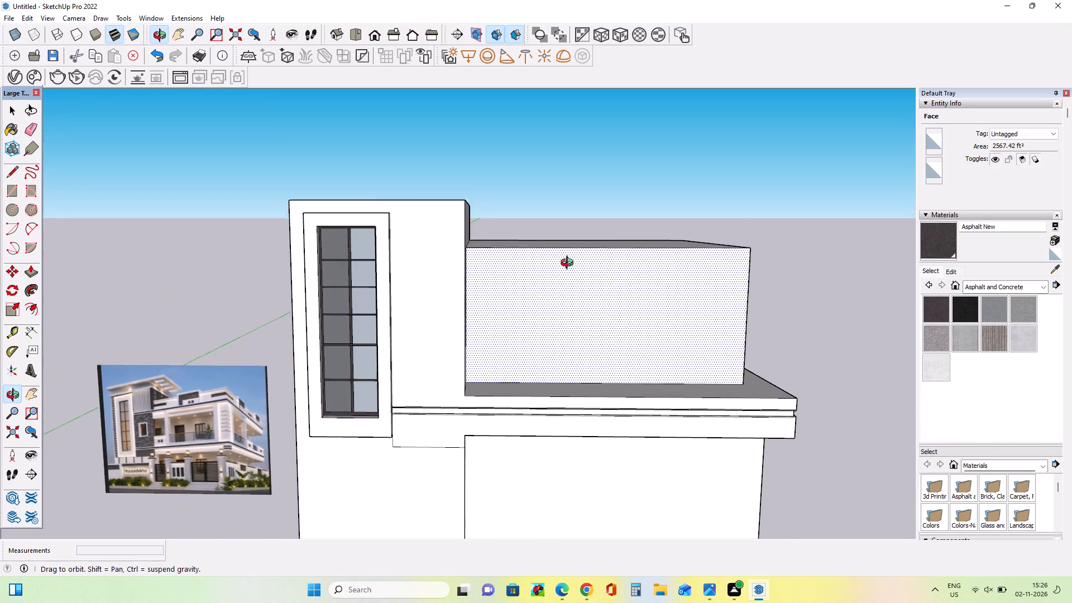
middle_click_drag(569, 264, 569, 263)
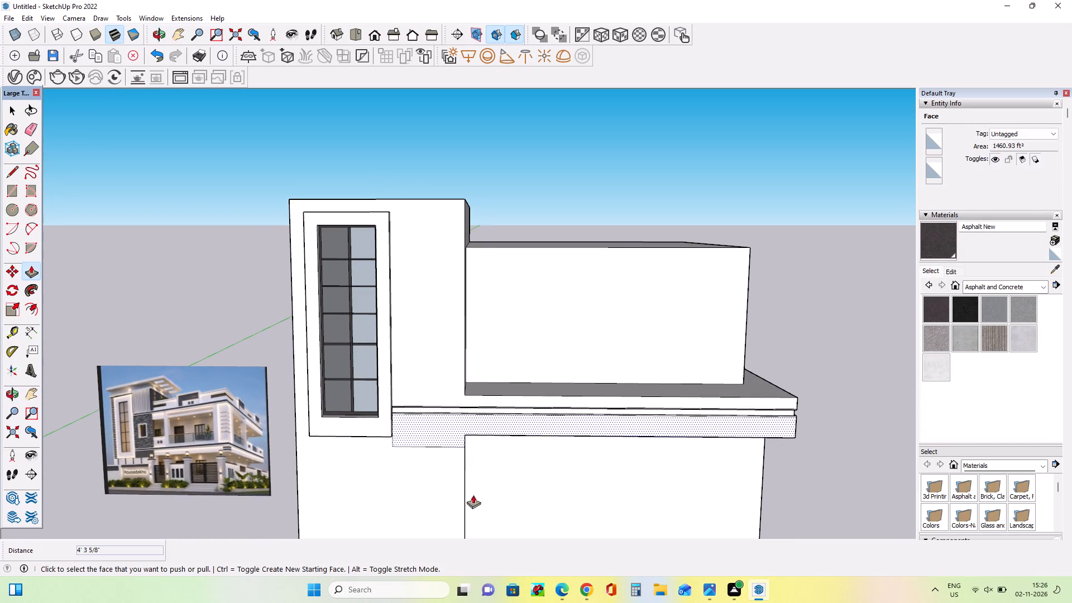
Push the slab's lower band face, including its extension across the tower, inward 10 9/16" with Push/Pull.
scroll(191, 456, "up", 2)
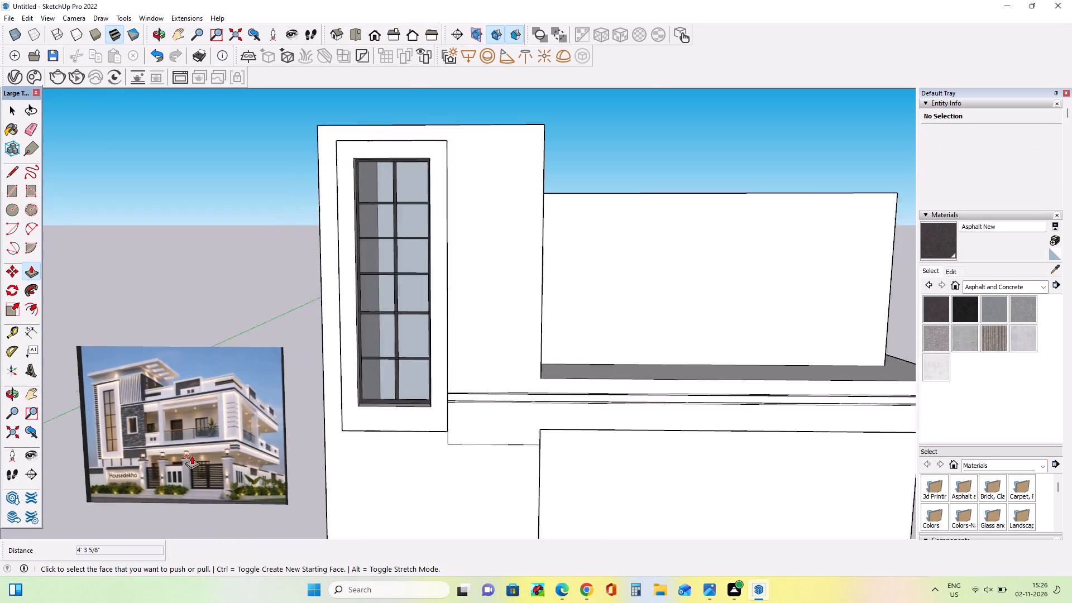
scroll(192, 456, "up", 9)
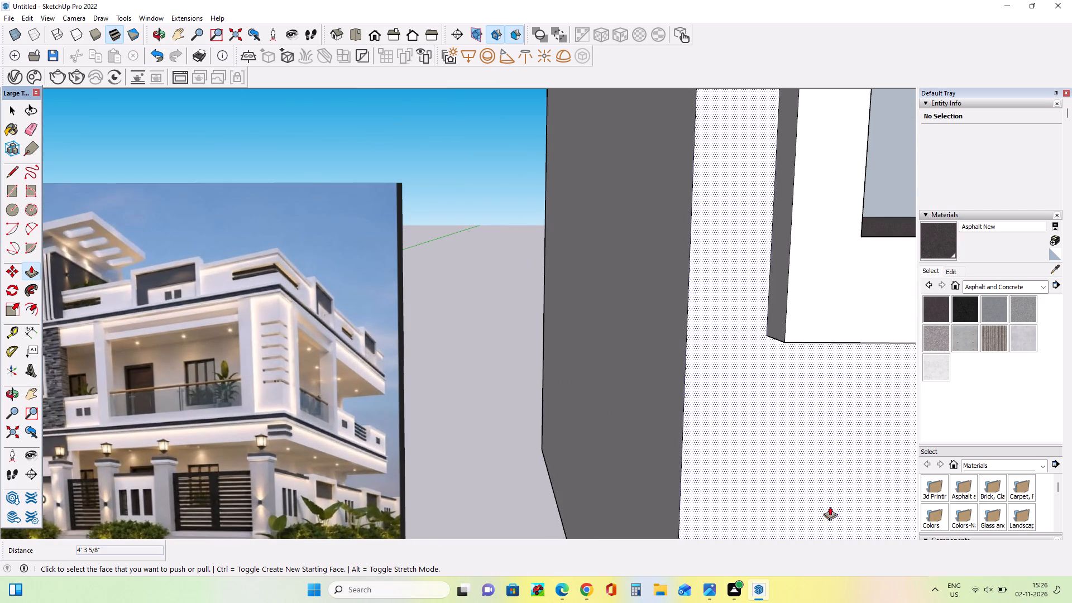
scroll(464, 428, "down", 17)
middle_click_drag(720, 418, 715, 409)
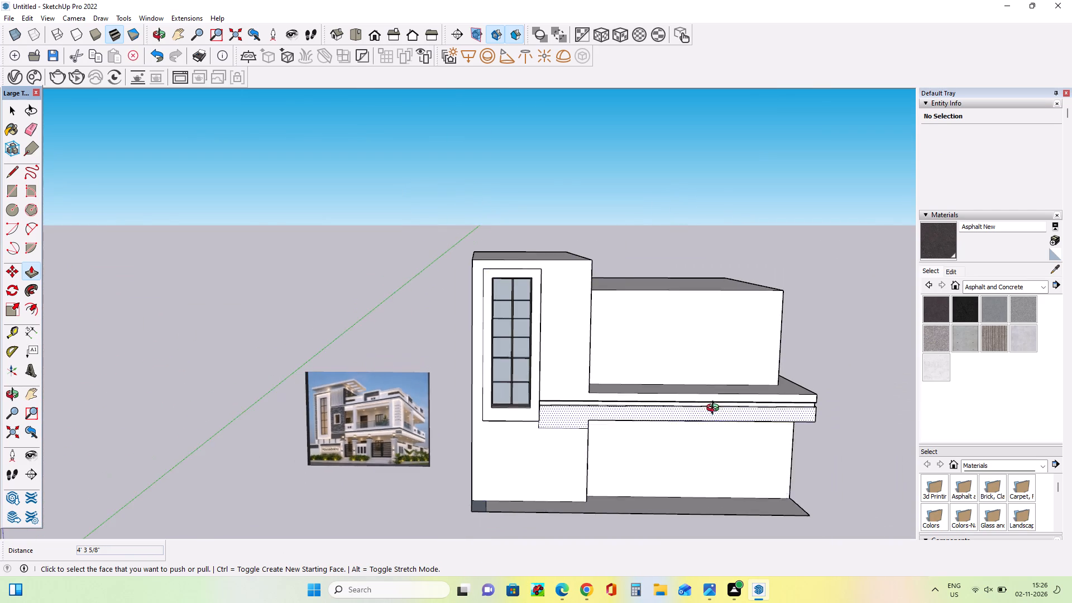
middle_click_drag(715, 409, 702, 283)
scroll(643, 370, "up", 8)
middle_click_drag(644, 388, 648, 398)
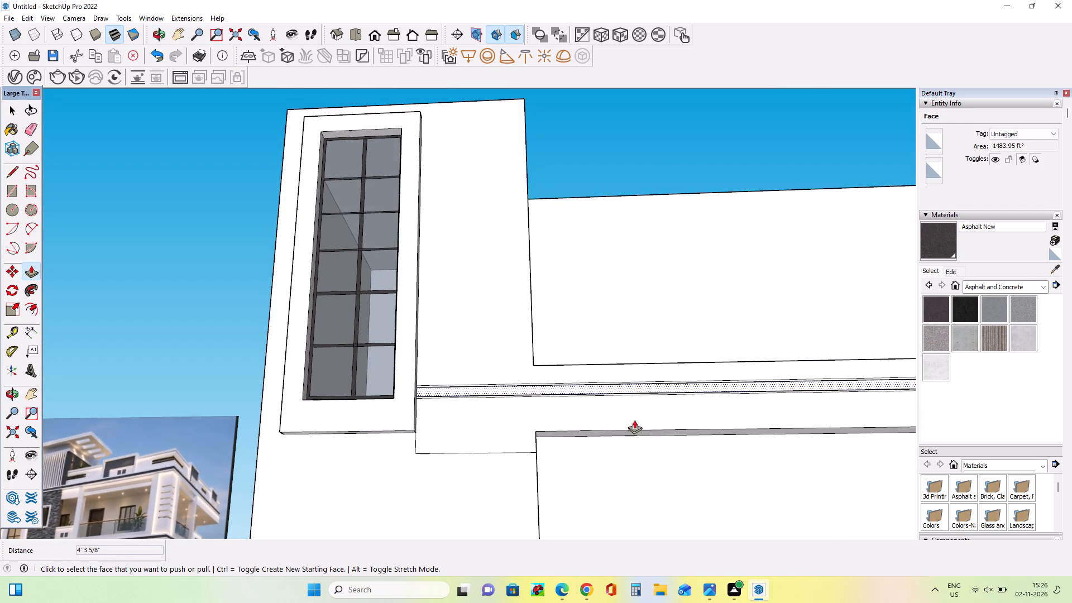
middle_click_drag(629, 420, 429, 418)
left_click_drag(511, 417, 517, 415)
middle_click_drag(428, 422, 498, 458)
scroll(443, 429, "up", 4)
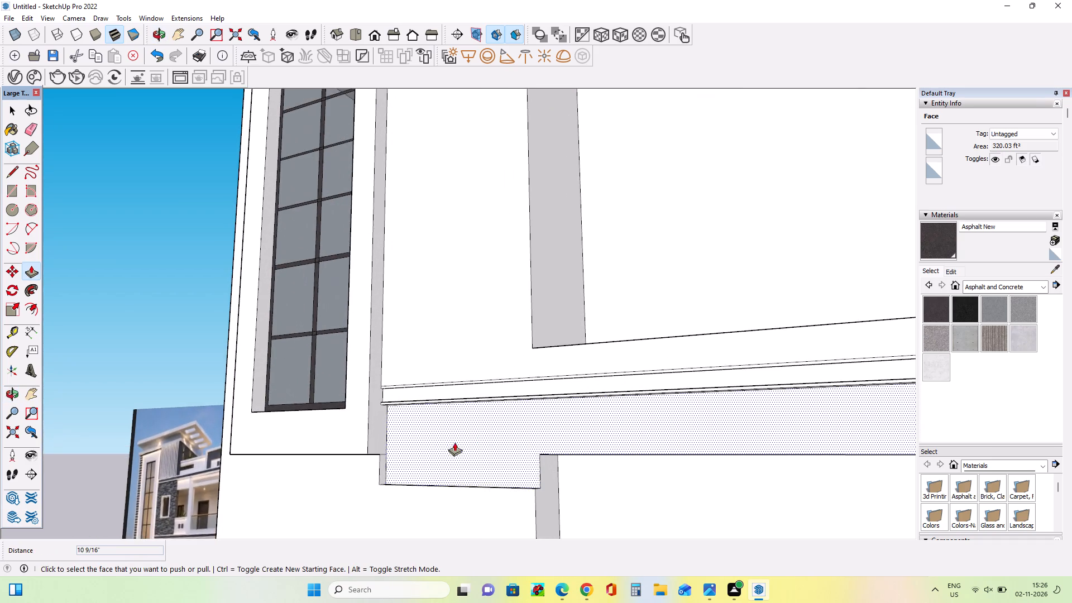
Study how the first-floor band, its dark strip and the balcony corner are layered in the reference image.
middle_click_drag(454, 442, 489, 405)
scroll(489, 405, "down", 13)
scroll(324, 495, "up", 3)
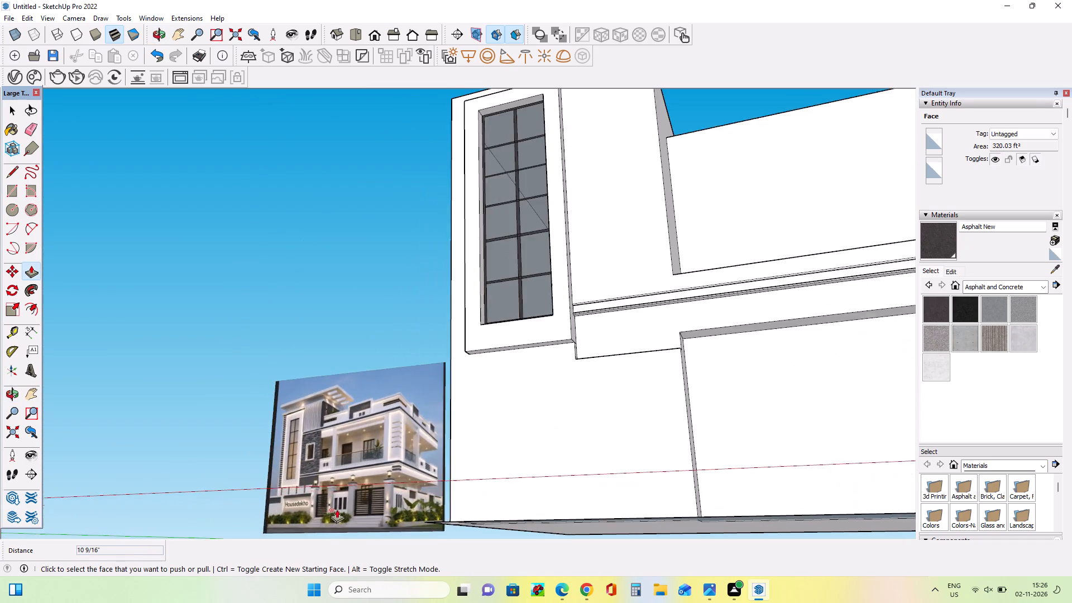
scroll(337, 509, "up", 18)
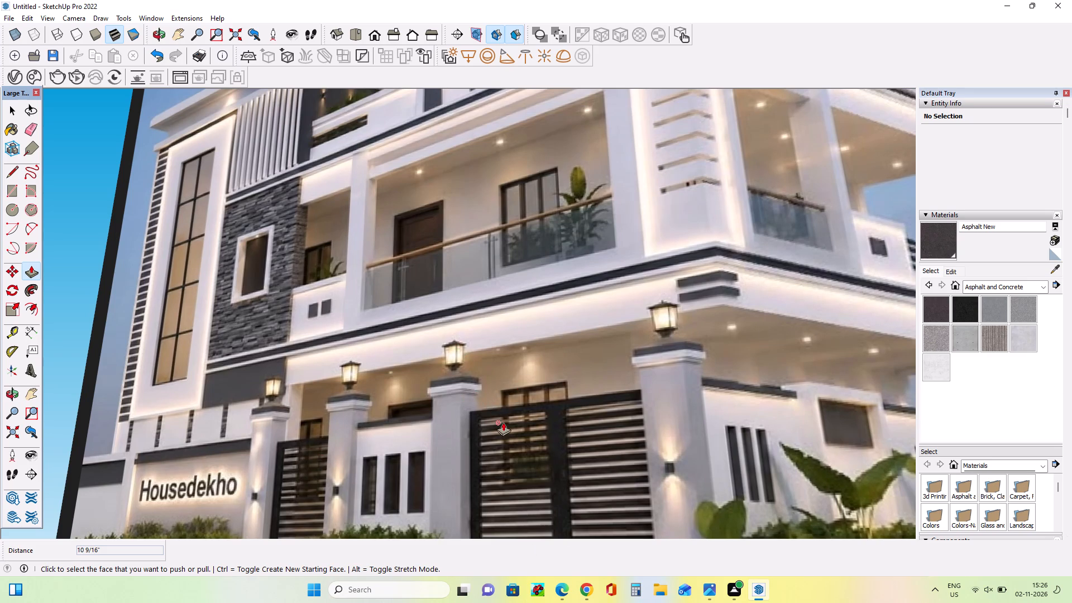
middle_click_drag(407, 368, 460, 378)
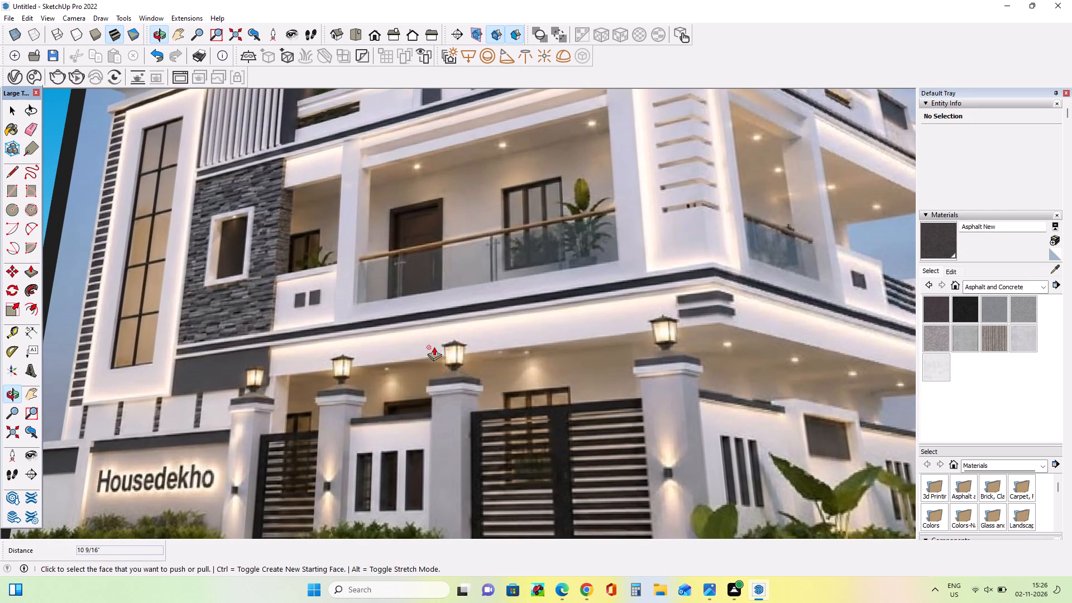
middle_click_drag(434, 347, 447, 377)
middle_click_drag(355, 310, 376, 353)
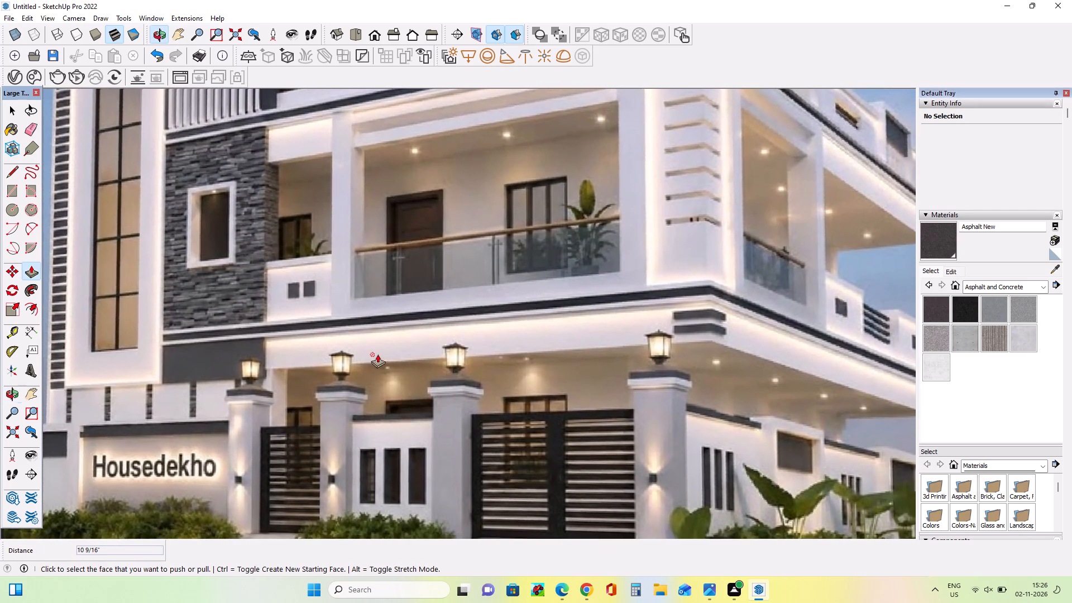
scroll(387, 354, "down", 10)
middle_click_drag(311, 351, 311, 365)
scroll(467, 352, "up", 2)
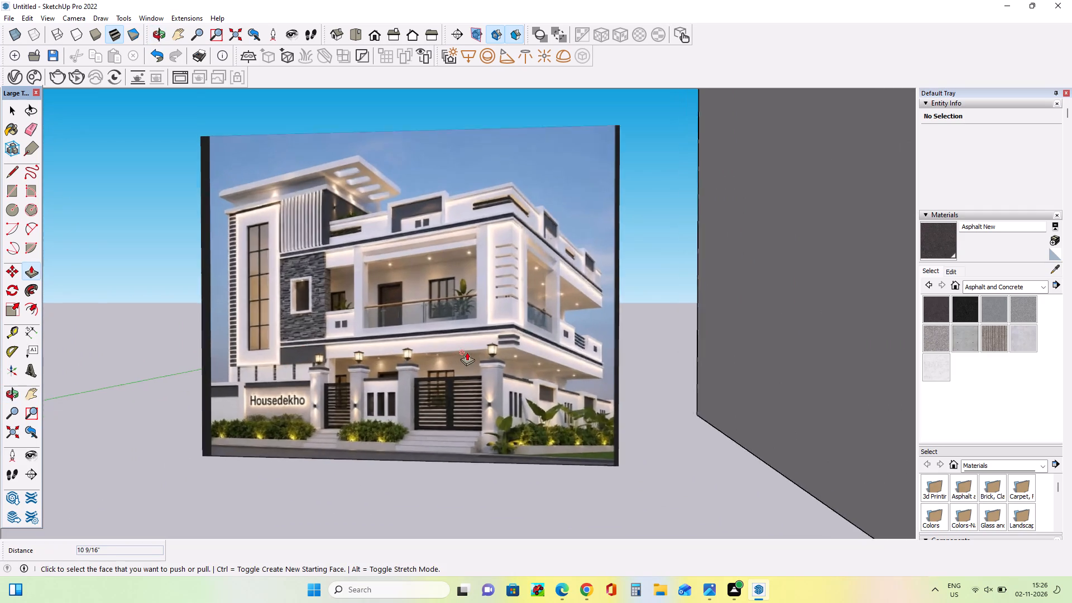
scroll(467, 352, "up", 8)
middle_click_drag(461, 367, 510, 316)
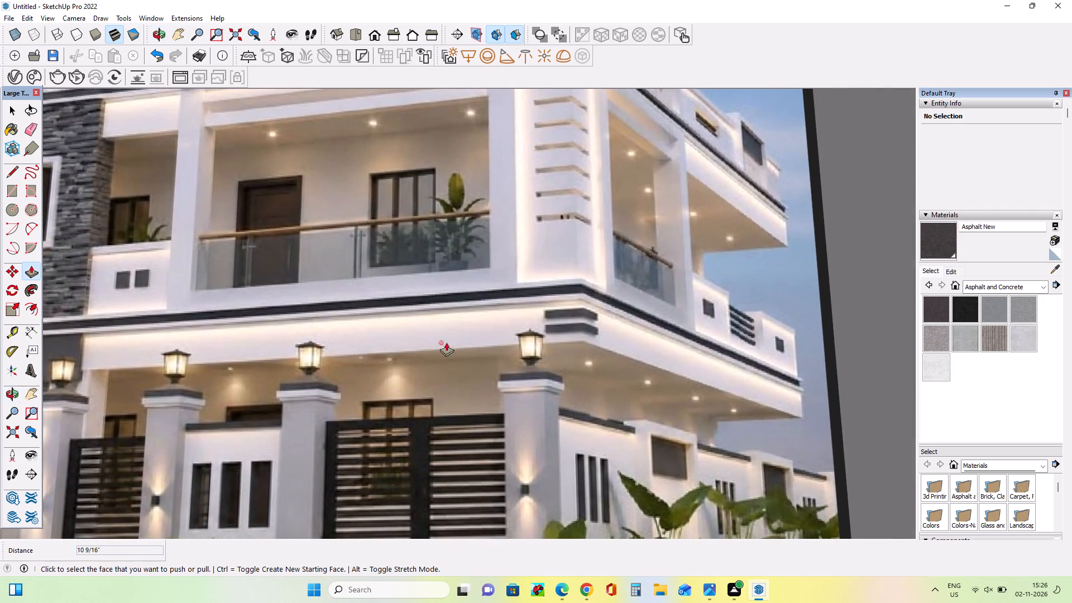
scroll(346, 346, "down", 4)
scroll(346, 346, "down", 19)
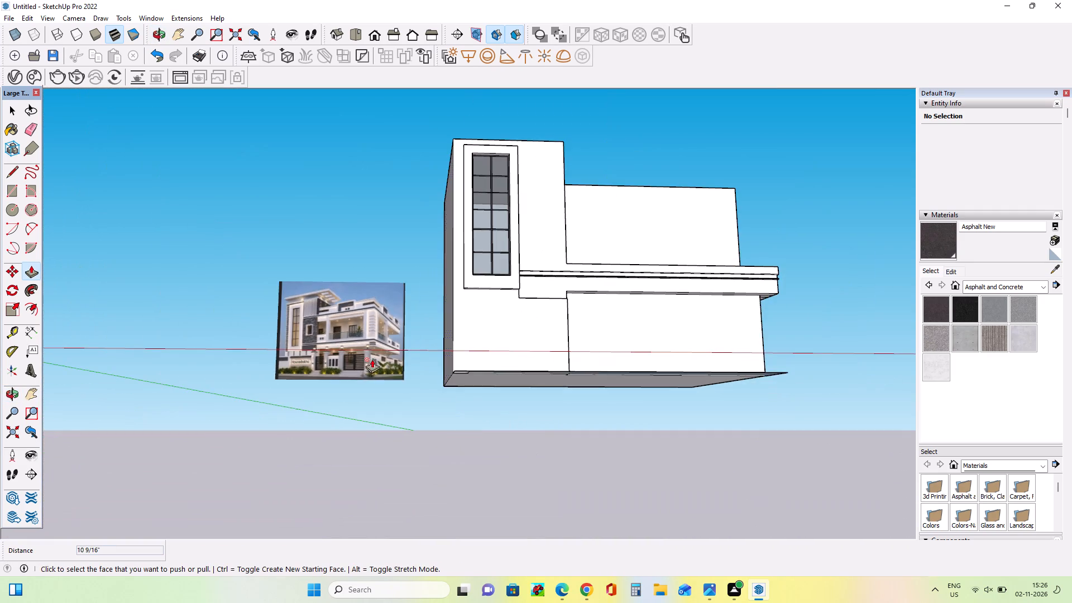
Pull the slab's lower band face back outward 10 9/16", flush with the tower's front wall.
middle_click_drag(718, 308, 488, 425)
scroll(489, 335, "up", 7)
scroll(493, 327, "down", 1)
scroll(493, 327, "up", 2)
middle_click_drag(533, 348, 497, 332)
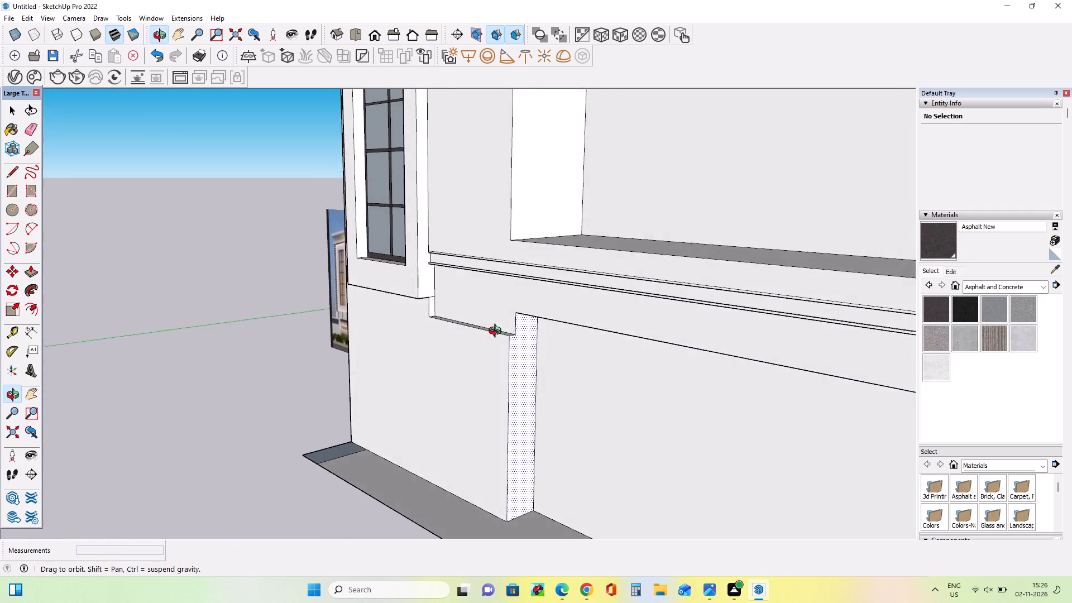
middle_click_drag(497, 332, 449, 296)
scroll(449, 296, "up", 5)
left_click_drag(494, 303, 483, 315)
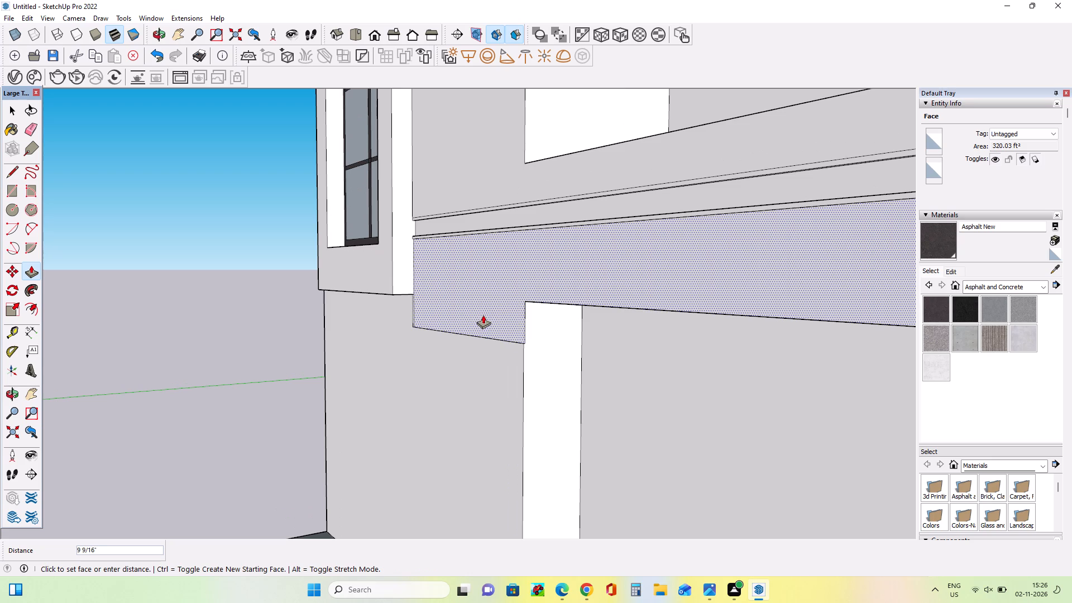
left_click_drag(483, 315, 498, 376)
Push the tower's front wall face inward 6 3/16" with Push/Pull so the lower band projects from it.
middle_click_drag(508, 361, 533, 382)
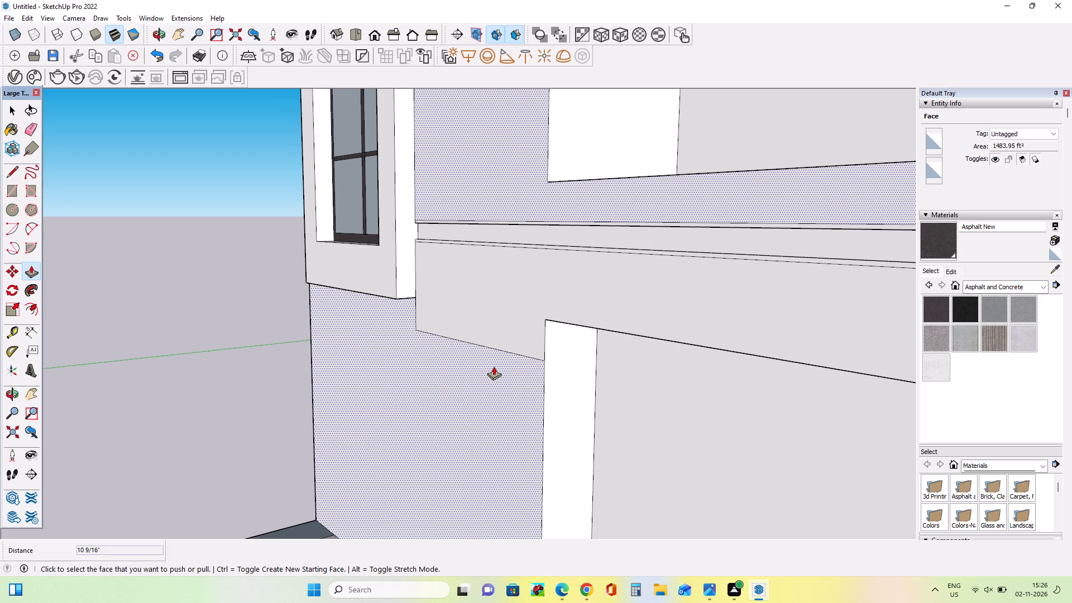
left_click_drag(508, 381, 515, 380)
Examine the lower band where it meets the tower wall and window frame, and compare it with the reference image.
middle_click_drag(503, 370, 610, 407)
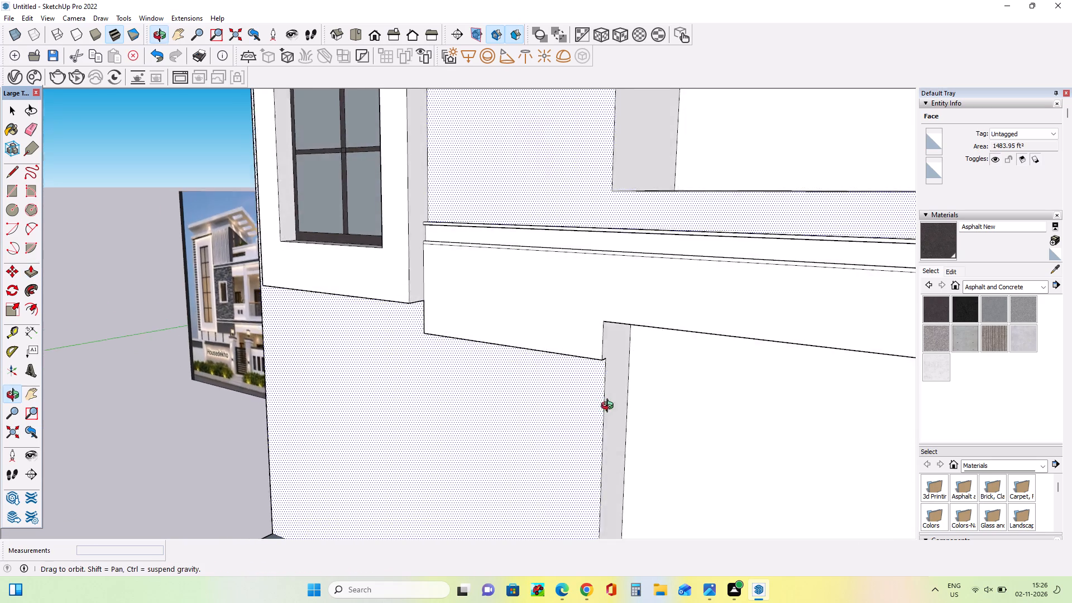
middle_click_drag(610, 407, 611, 439)
scroll(443, 398, "down", 8)
middle_click_drag(503, 400, 565, 243)
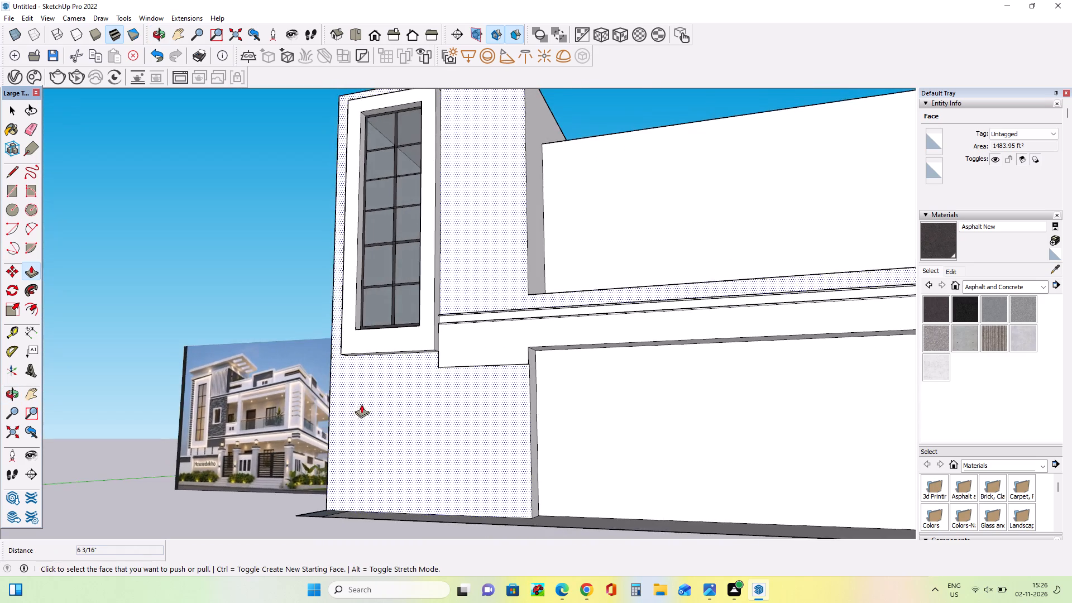
scroll(366, 417, "up", 8)
middle_click_drag(462, 396, 454, 384)
scroll(430, 376, "down", 6)
middle_click_drag(486, 376, 504, 432)
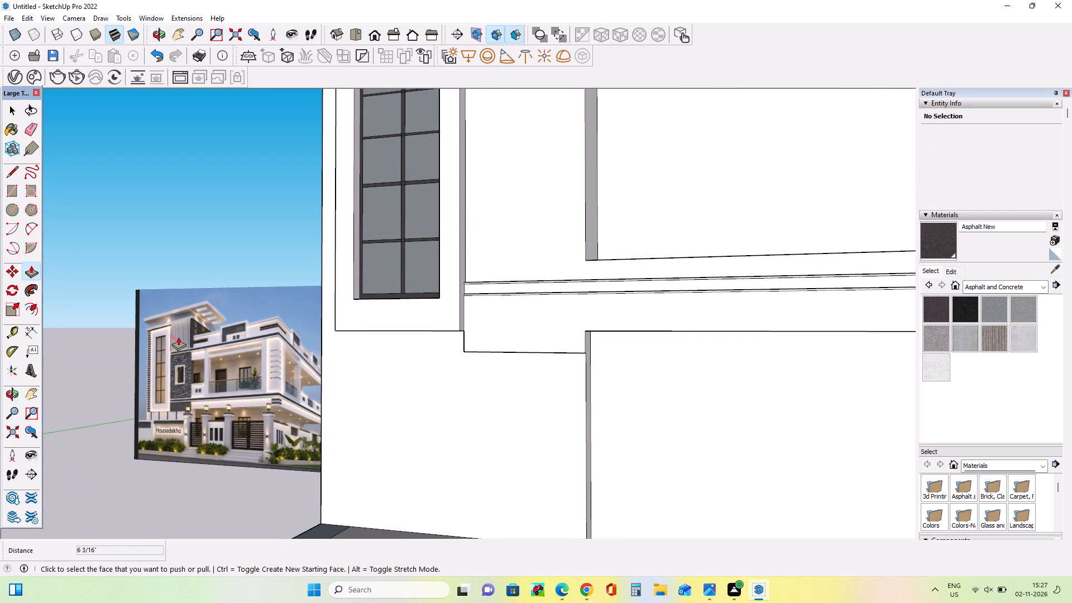
Study the slab band, its dark strip and the tower corner in the reference image and compare them with the model.
middle_click_drag(178, 337, 193, 352)
scroll(193, 443, "up", 5)
scroll(186, 379, "up", 9)
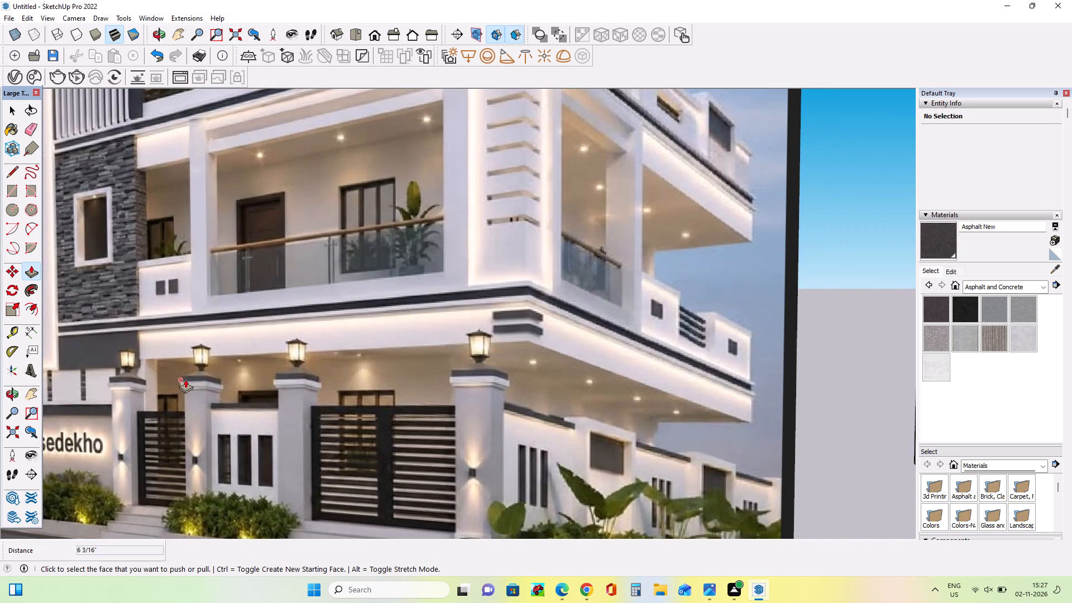
scroll(185, 379, "down", 5)
scroll(93, 406, "down", 3)
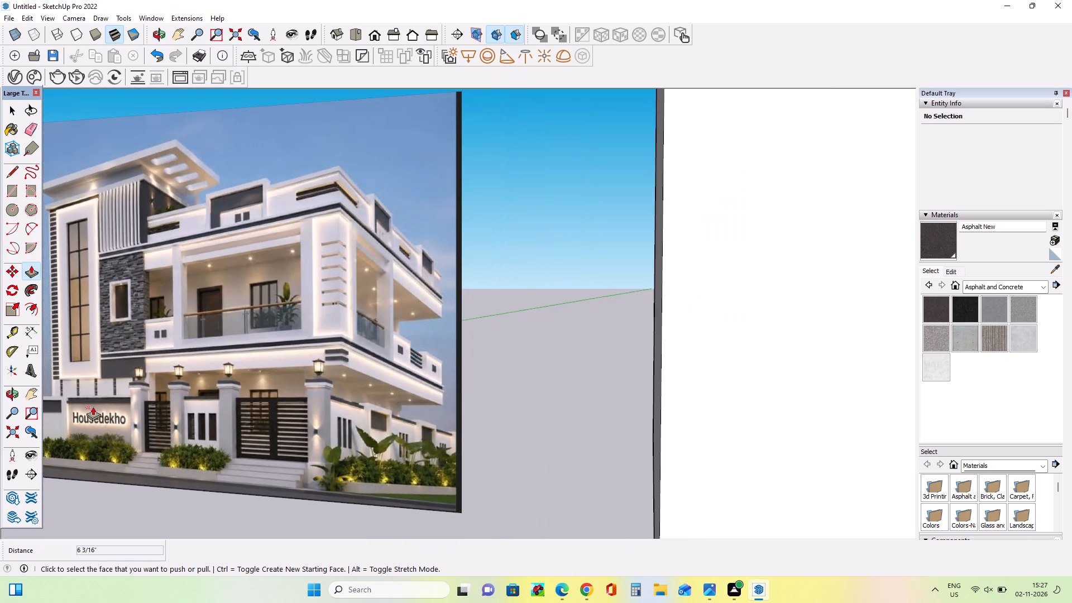
middle_click_drag(93, 406, 100, 435)
scroll(73, 400, "down", 12)
middle_click_drag(552, 408, 507, 403)
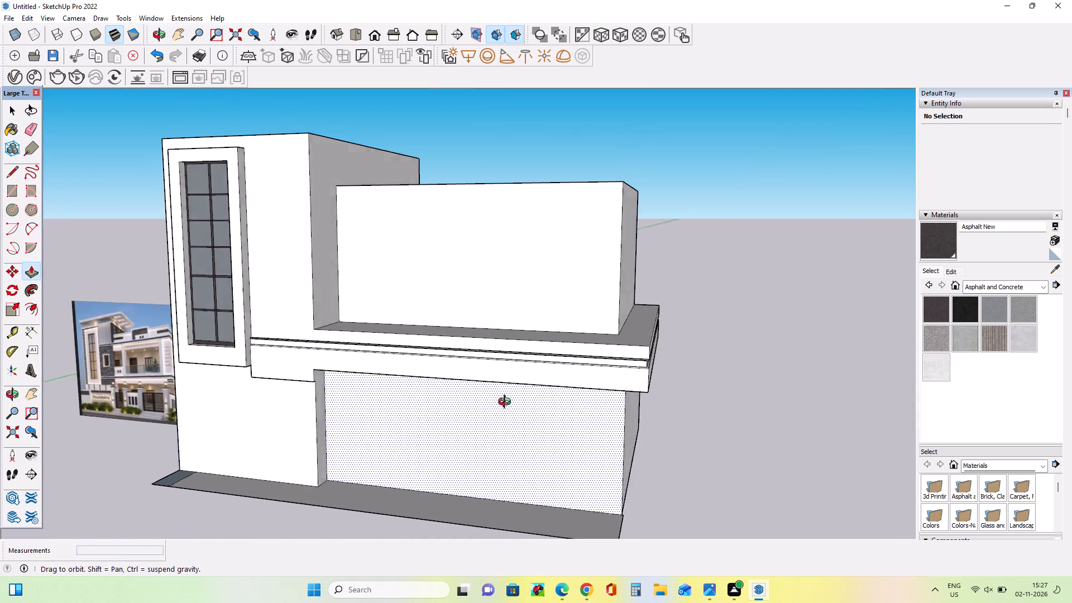
middle_click_drag(507, 403, 510, 363)
Push the tower's front wall face, below the projecting window frame, inward 6 13/16" with Push/Pull.
scroll(94, 451, "up", 4)
middle_click_drag(327, 400, 200, 337)
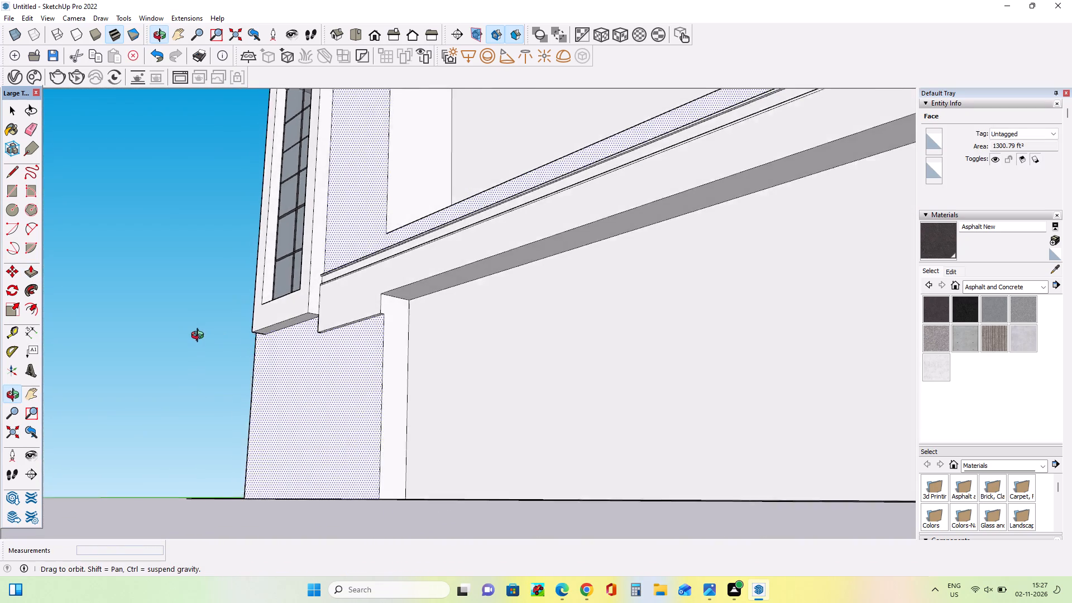
middle_click_drag(200, 337, 193, 376)
left_click(343, 355)
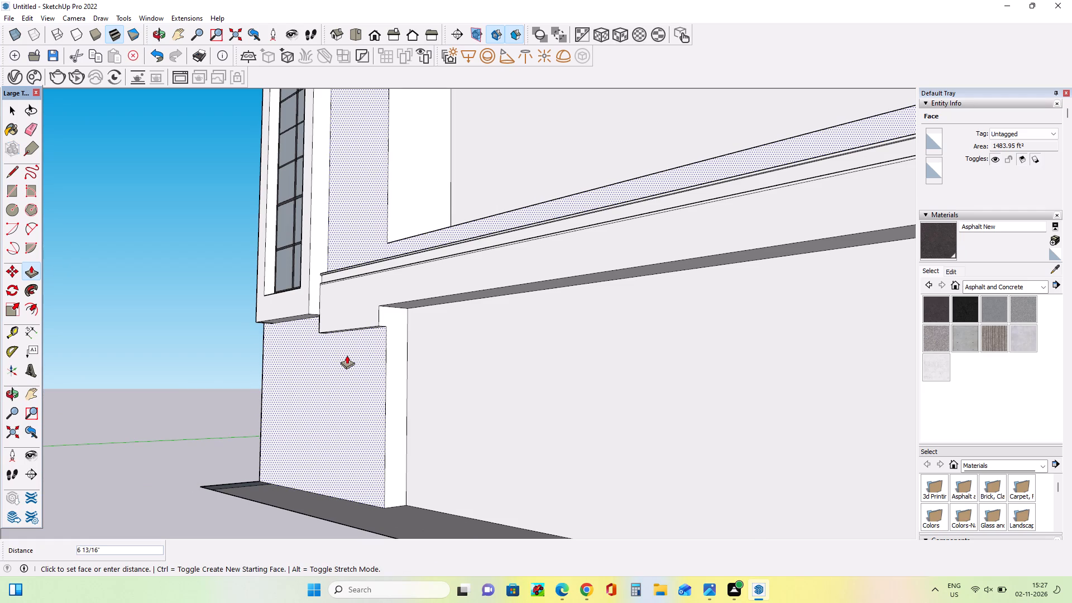
middle_click_drag(352, 362, 442, 396)
scroll(363, 376, "down", 4)
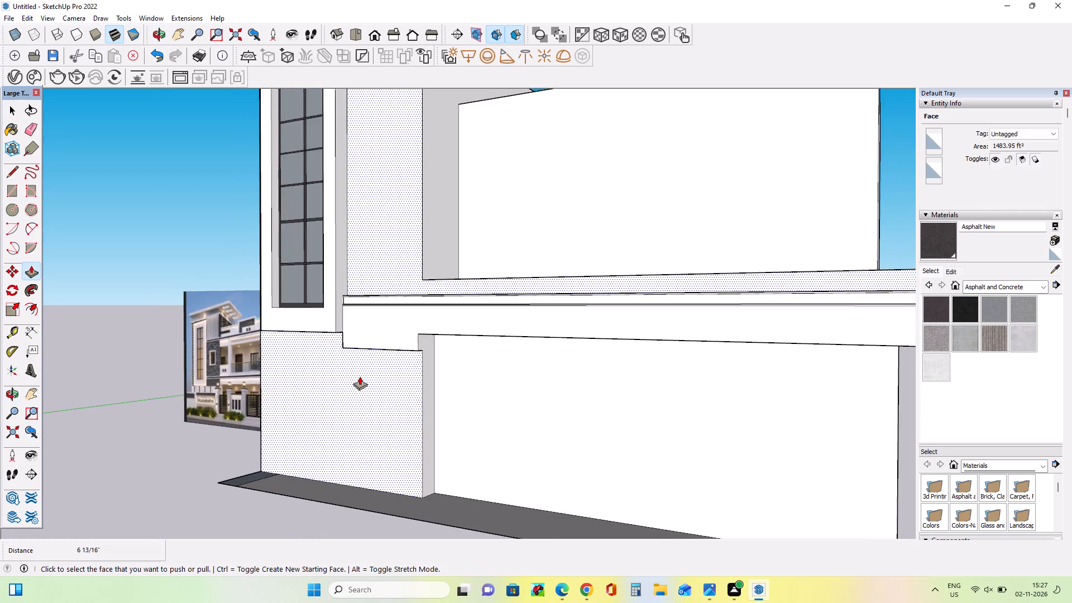
scroll(353, 374, "down", 4)
Push/Pull the narrow top ledge of the slab's thin upper strip beside the window frame by 2 1/8".
middle_click_drag(363, 389, 529, 471)
scroll(343, 334, "up", 4)
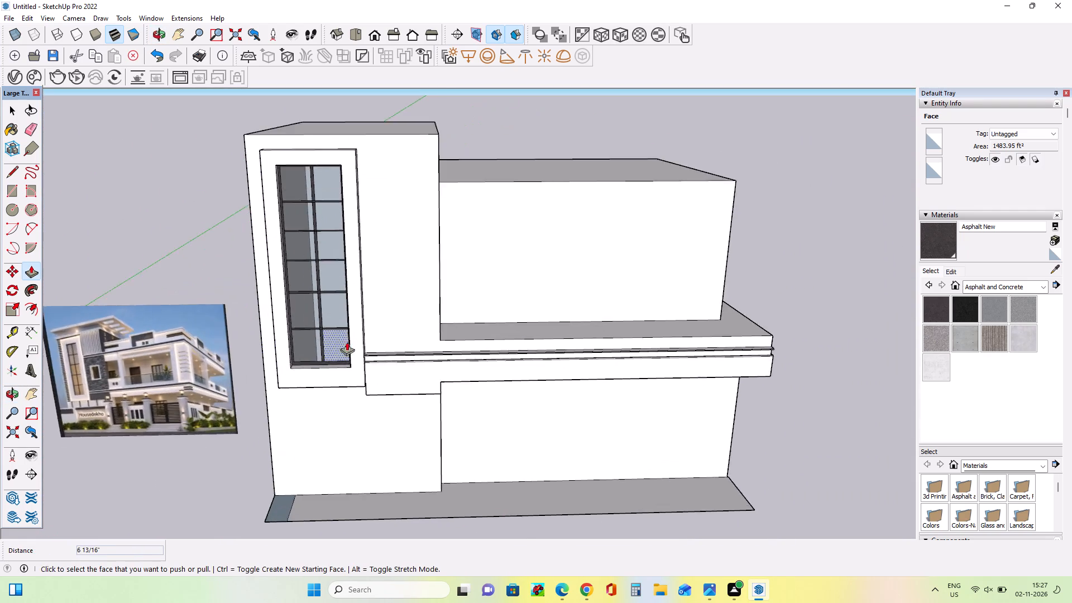
scroll(347, 342, "up", 5)
middle_click_drag(383, 384, 279, 375)
scroll(361, 320, "up", 2)
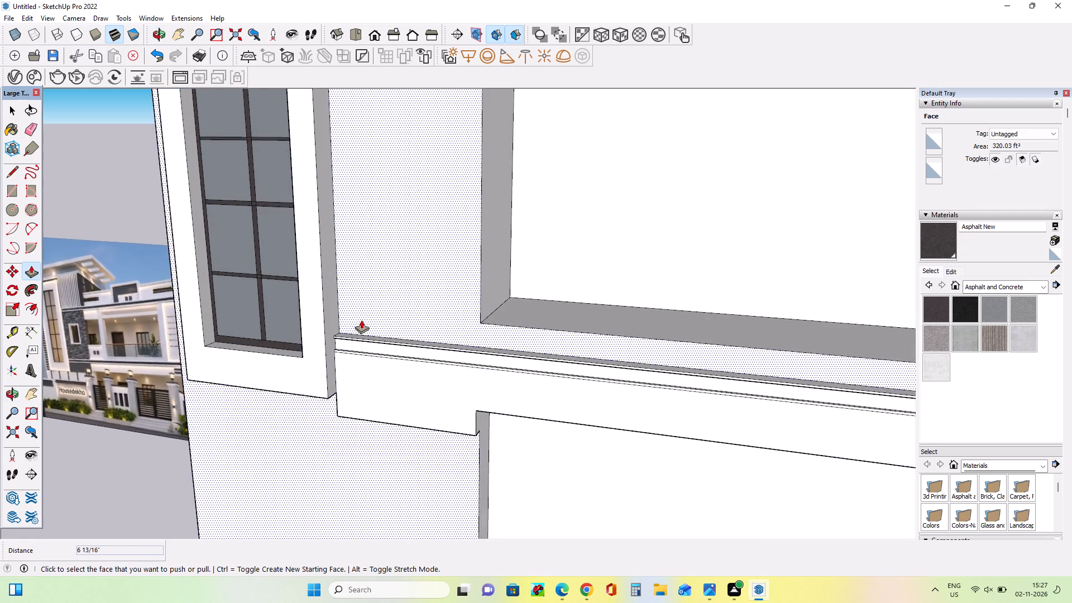
scroll(361, 320, "up", 6)
left_click(371, 353)
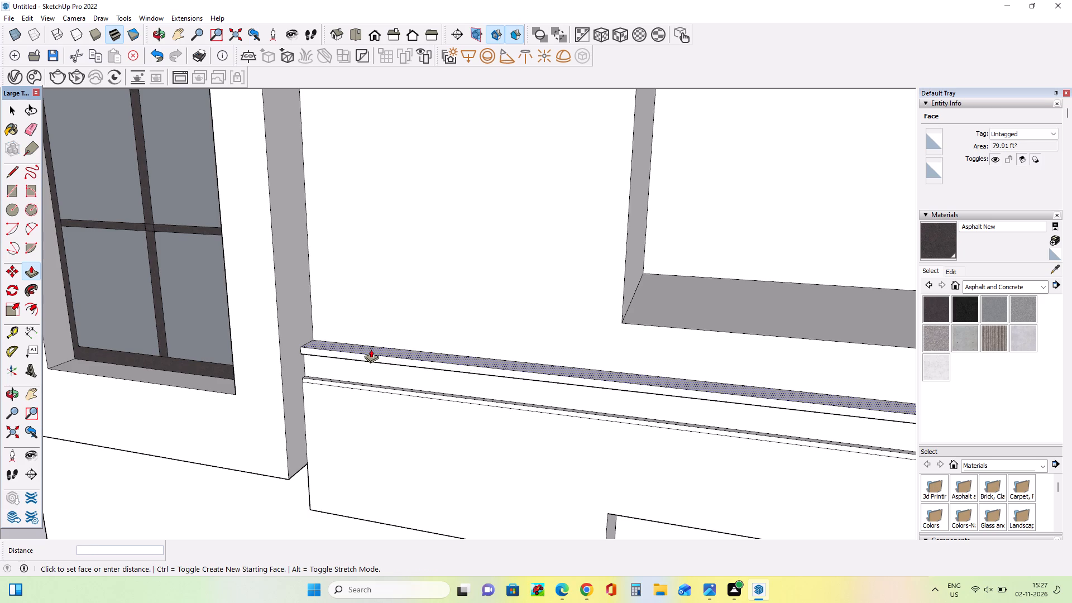
middle_click_drag(267, 399, 362, 228)
Push the slab's lower band face inward 3 5/8" so the thin strip above overhangs it.
scroll(374, 341, "up", 4)
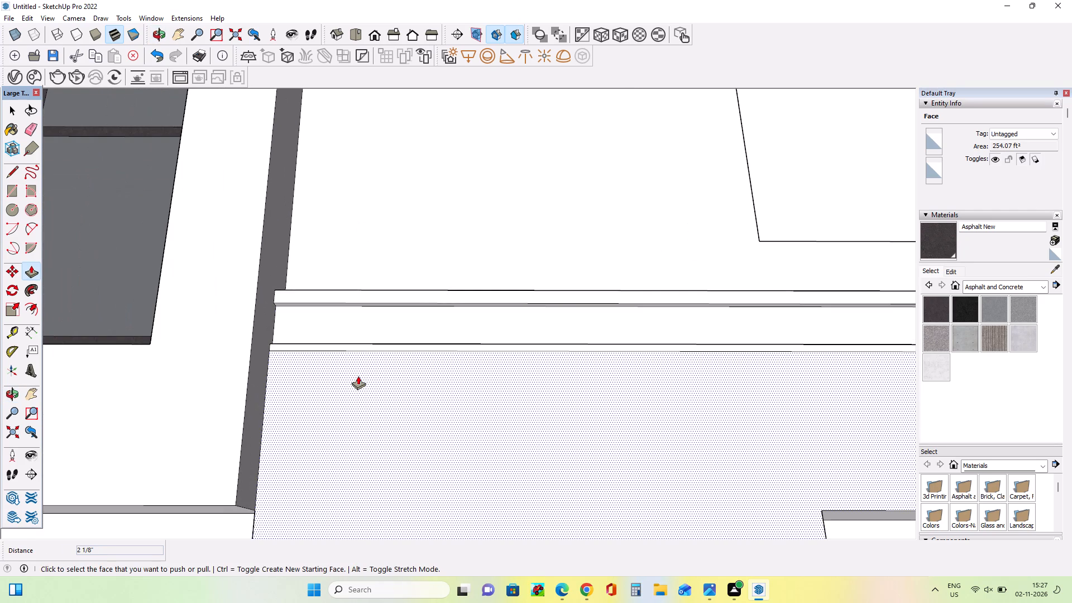
left_click(358, 376)
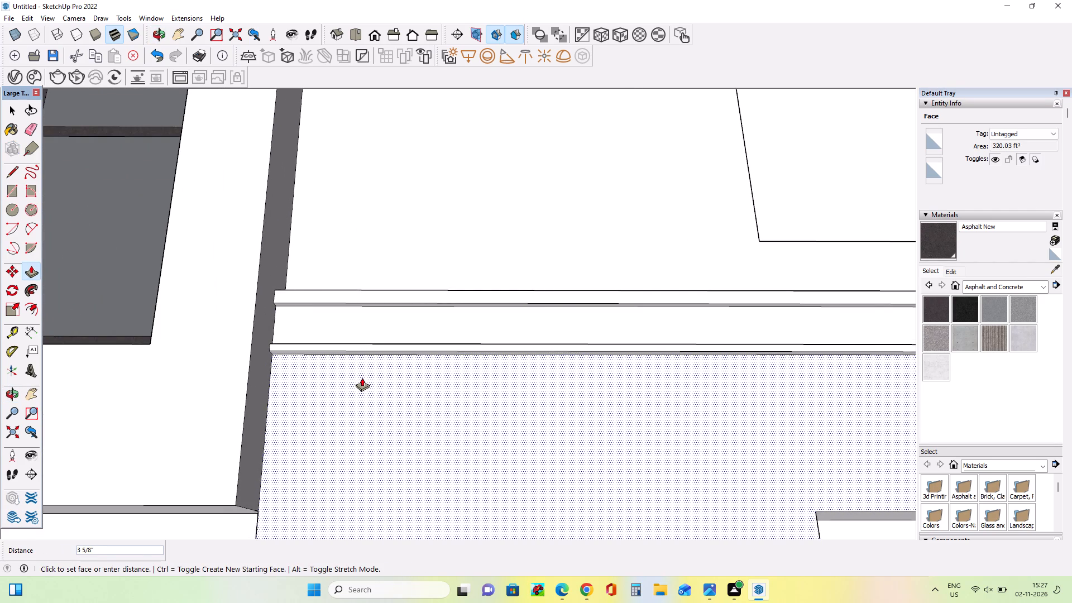
scroll(259, 347, "down", 9)
middle_click_drag(462, 441, 218, 498)
scroll(435, 400, "up", 4)
middle_click_drag(438, 401, 458, 380)
scroll(265, 385, "down", 14)
middle_click_drag(329, 366, 509, 429)
scroll(566, 411, "down", 3)
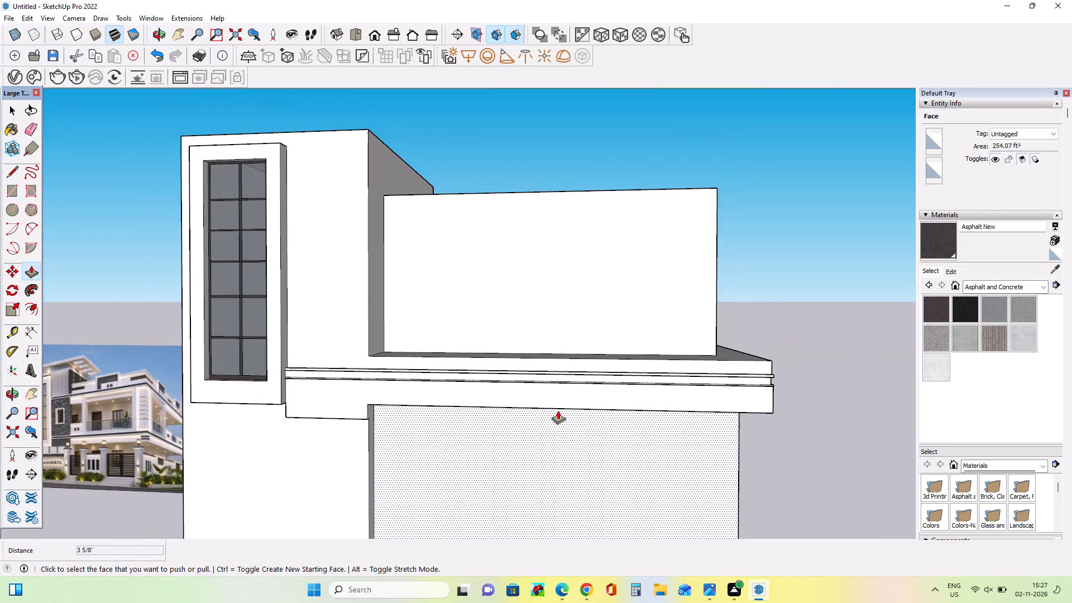
Push the bottom inner face of the tall tower window's recess downward 5 1/16".
scroll(345, 458, "down", 4)
scroll(578, 448, "down", 4)
scroll(300, 385, "up", 8)
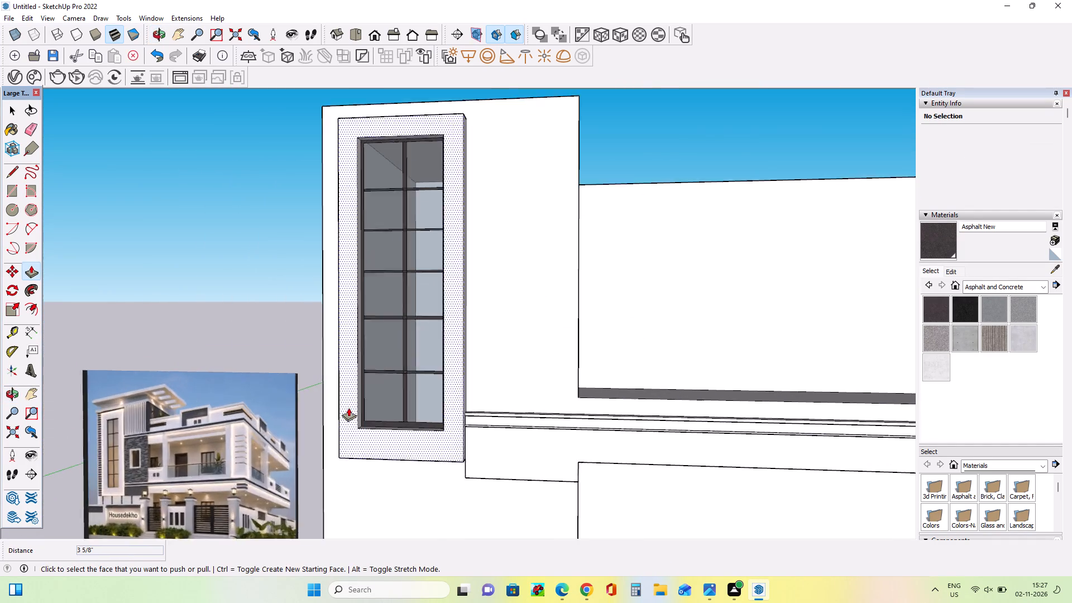
scroll(348, 408, "up", 1)
middle_click_drag(374, 434, 383, 549)
scroll(383, 525, "down", 1)
scroll(422, 428, "up", 5)
left_click_drag(425, 456, 425, 459)
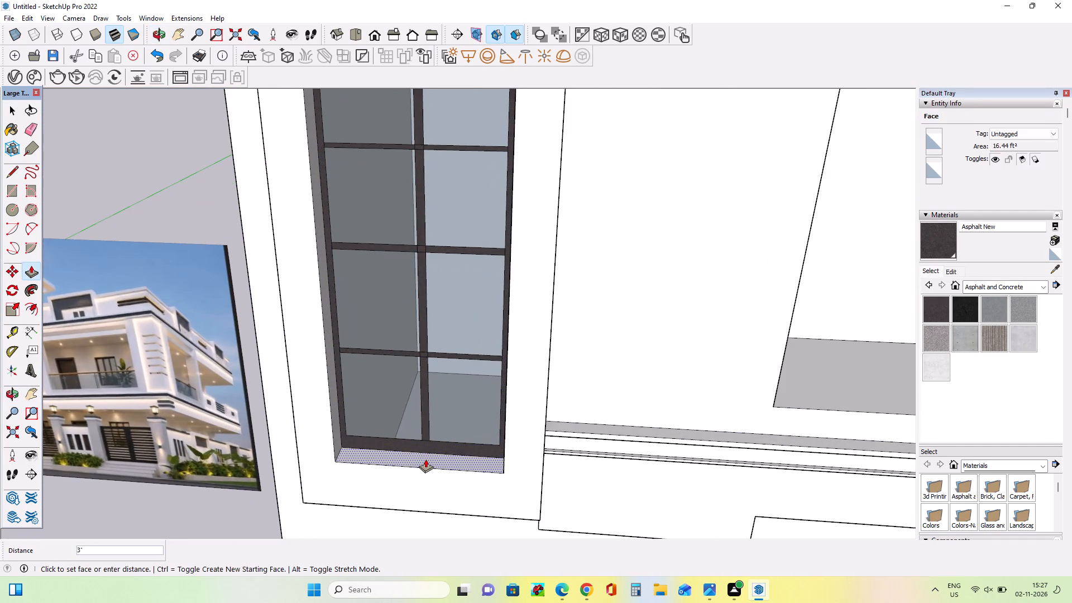
left_click_drag(425, 459, 426, 461)
Examine the tower, window frame and slab band from below, from the front and from above.
middle_click_drag(247, 429, 288, 301)
scroll(288, 301, "down", 10)
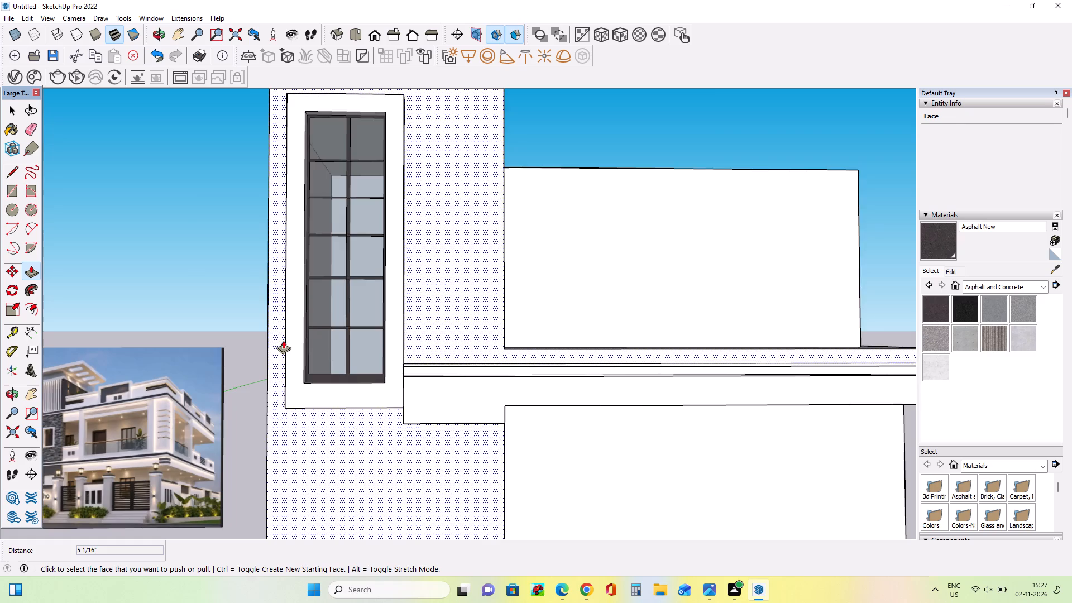
scroll(283, 340, "down", 4)
middle_click_drag(296, 366, 310, 302)
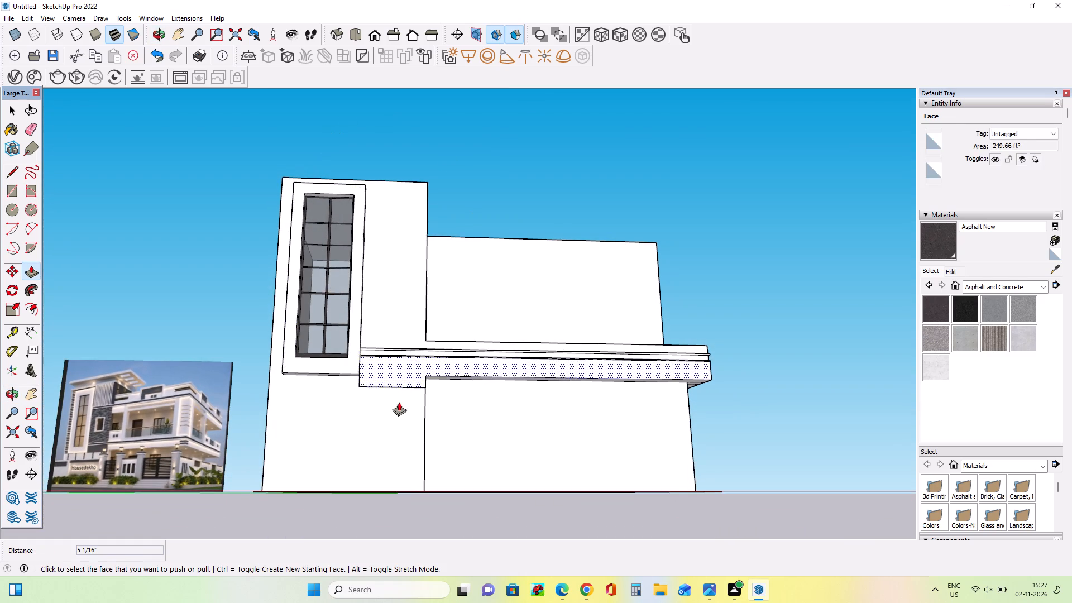
middle_click_drag(396, 403, 396, 390)
middle_click_drag(548, 363, 561, 401)
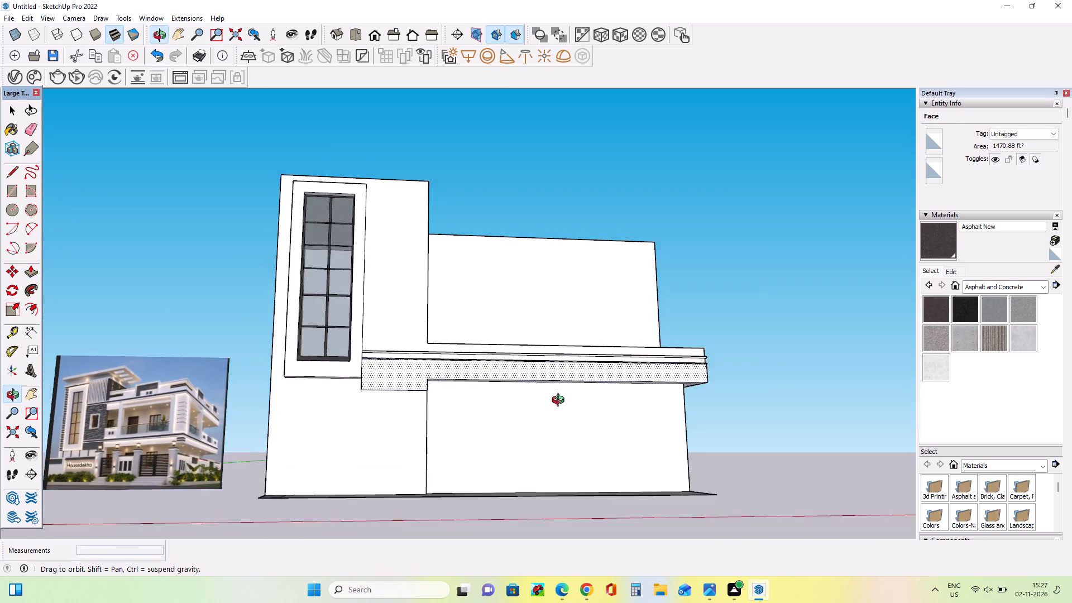
middle_click_drag(561, 401, 494, 451)
middle_click_drag(508, 319, 461, 452)
scroll(404, 364, "up", 3)
middle_click_drag(445, 366, 467, 324)
scroll(453, 321, "up", 3)
middle_click_drag(453, 322, 468, 356)
scroll(461, 360, "down", 4)
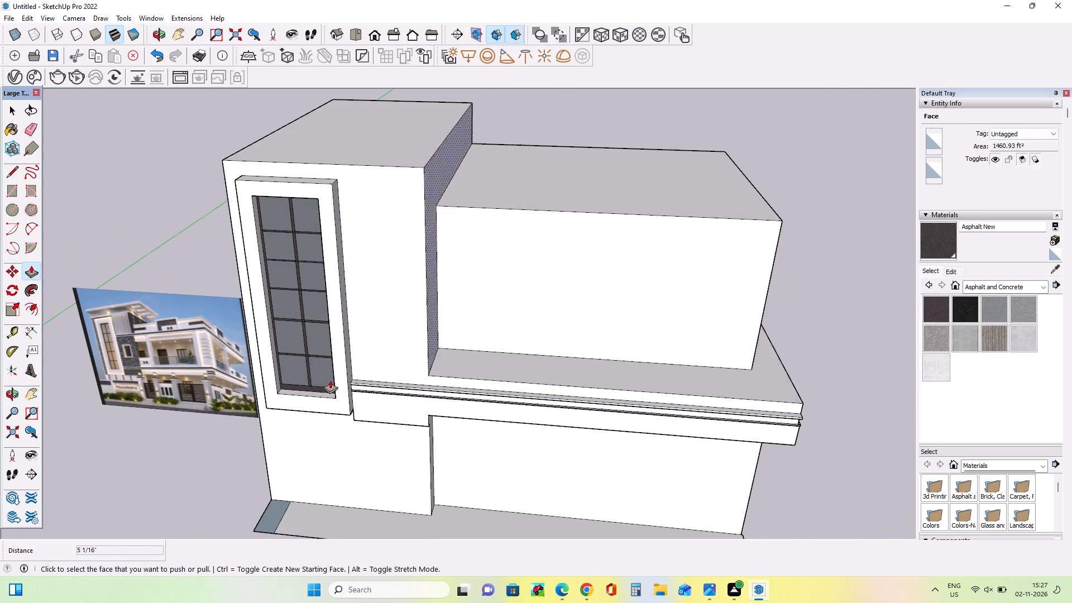
Study the tower top in the reference image, including its roof canopy, vertical fins and tall window surround.
scroll(143, 346, "up", 9)
middle_click_drag(156, 399, 171, 426)
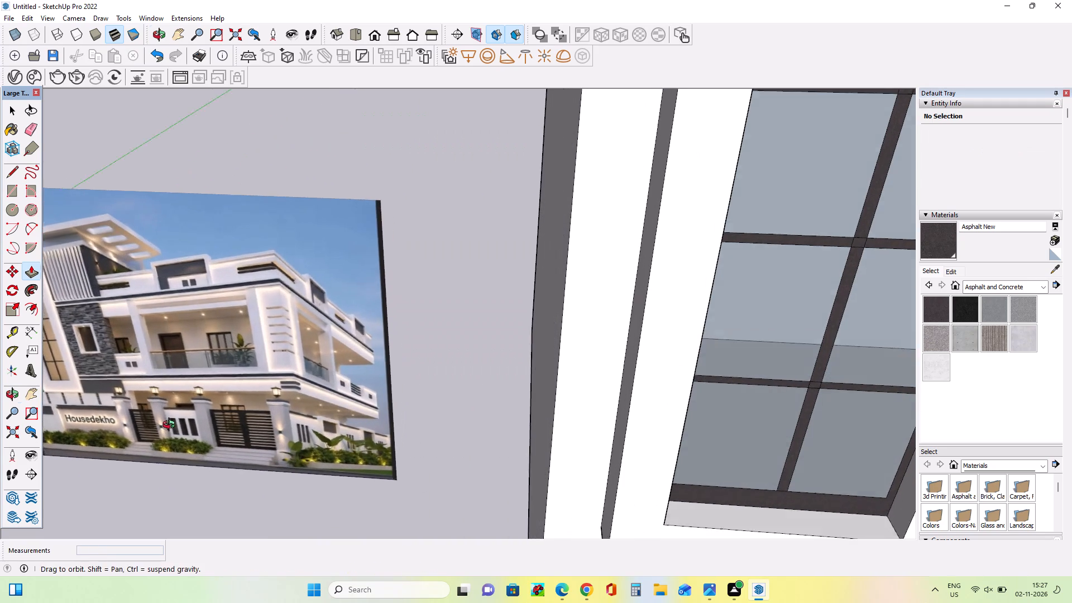
middle_click_drag(171, 426, 170, 426)
scroll(89, 374, "up", 8)
scroll(160, 372, "down", 12)
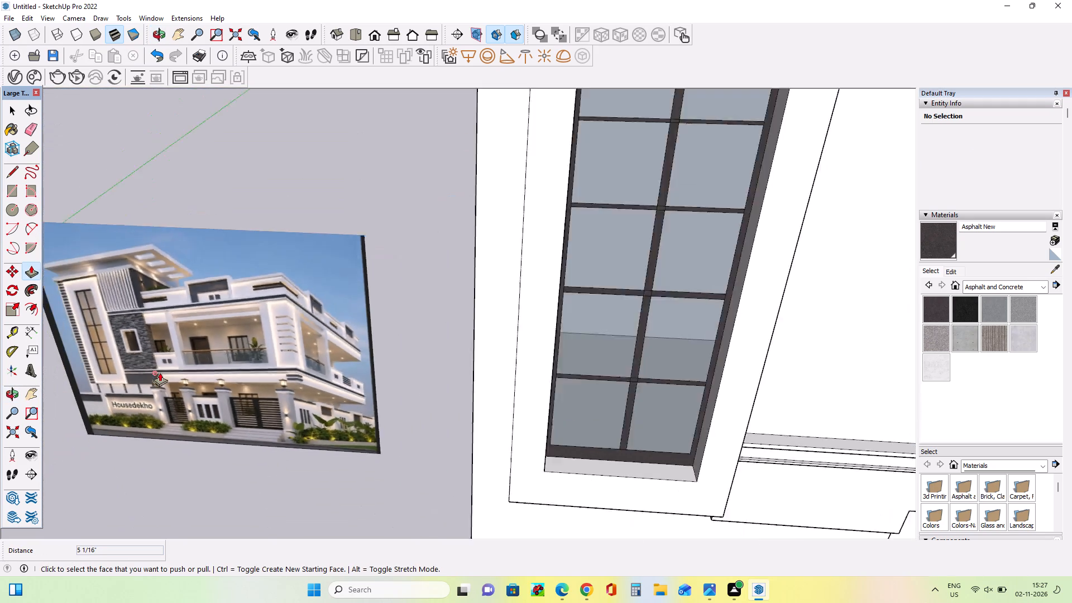
scroll(160, 372, "down", 2)
scroll(113, 294, "up", 14)
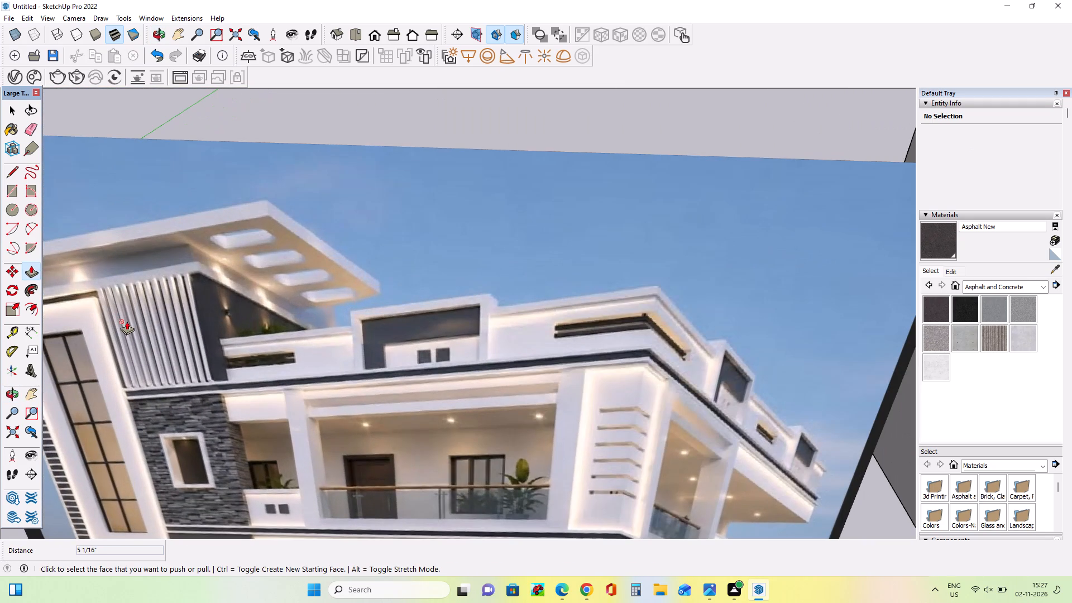
scroll(127, 321, "down", 9)
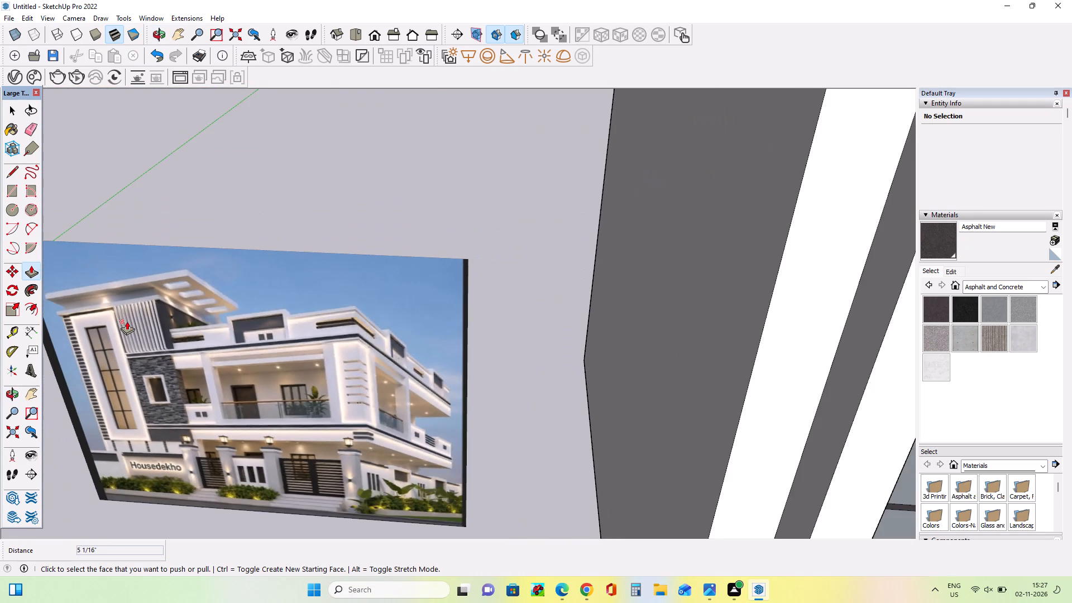
scroll(127, 321, "down", 11)
middle_click_drag(434, 258, 443, 285)
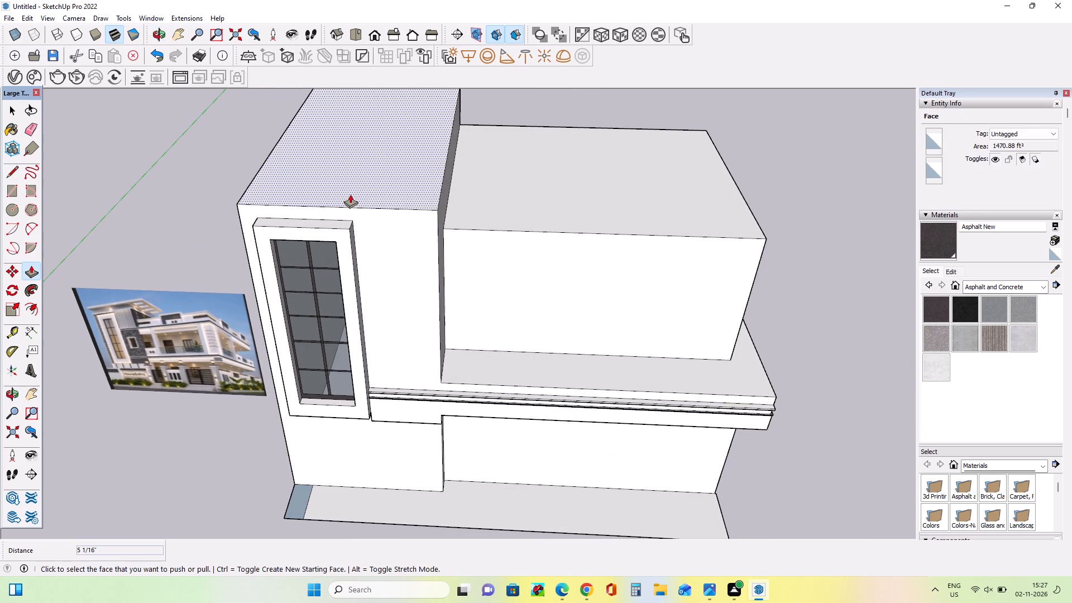
scroll(276, 190, "up", 1)
scroll(104, 346, "up", 3)
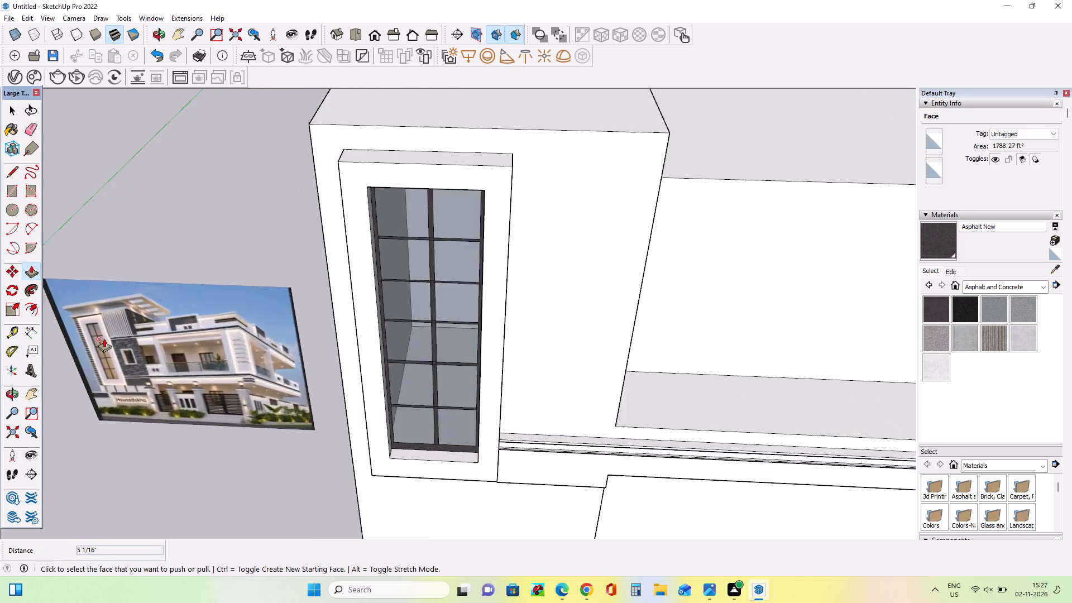
scroll(104, 338, "up", 11)
scroll(108, 329, "down", 2)
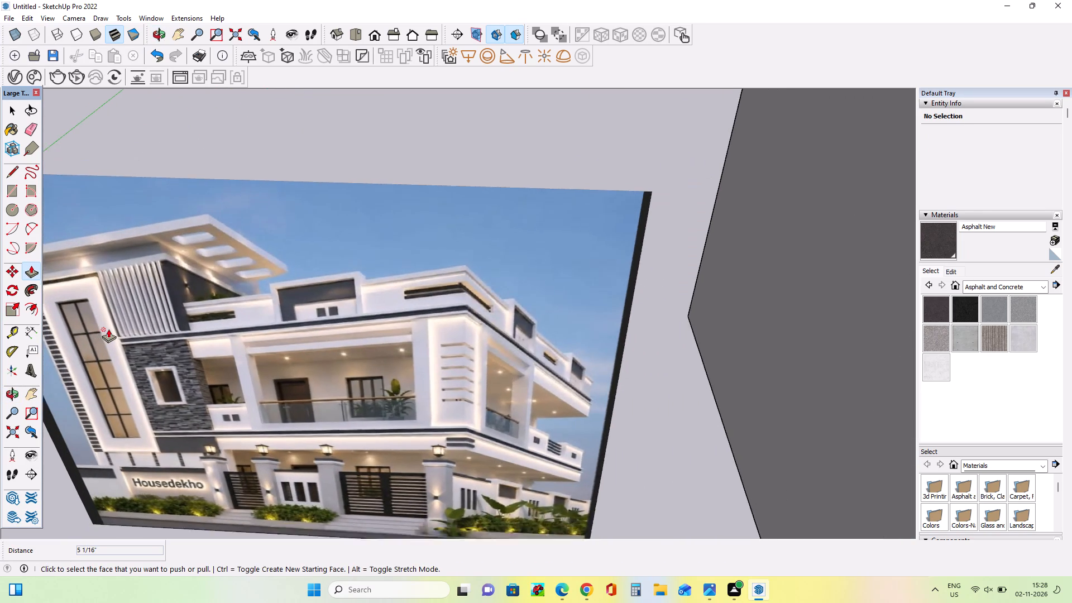
scroll(108, 329, "down", 9)
Offset the outline of the tower's roof face inward to leave a narrow border around its edges.
middle_click_drag(409, 324, 415, 371)
scroll(415, 371, "down", 5)
scroll(324, 361, "down", 4)
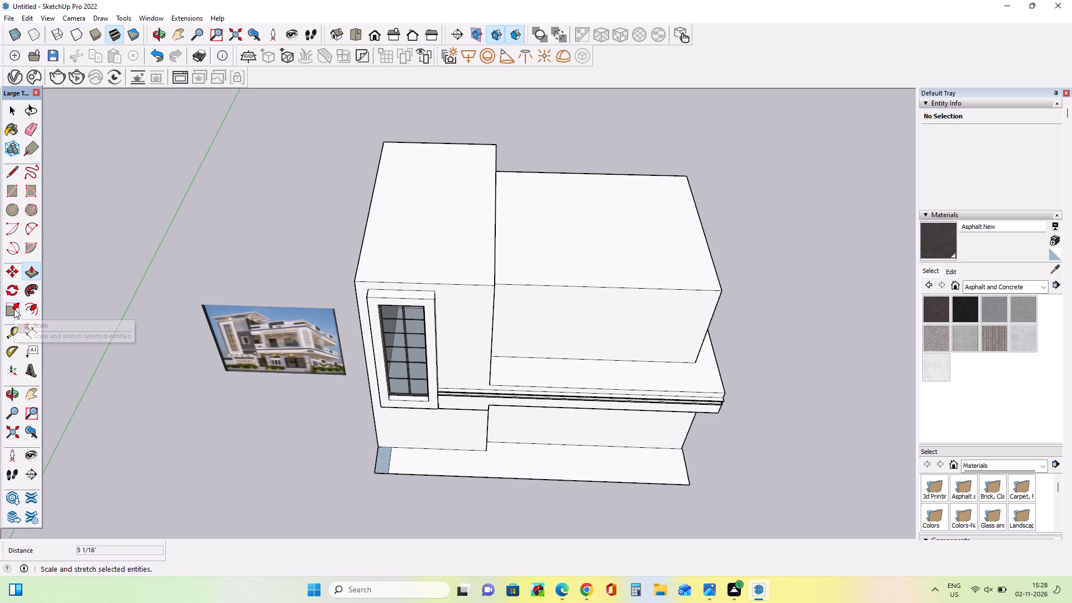
left_click(31, 304)
middle_click_drag(265, 332, 265, 377)
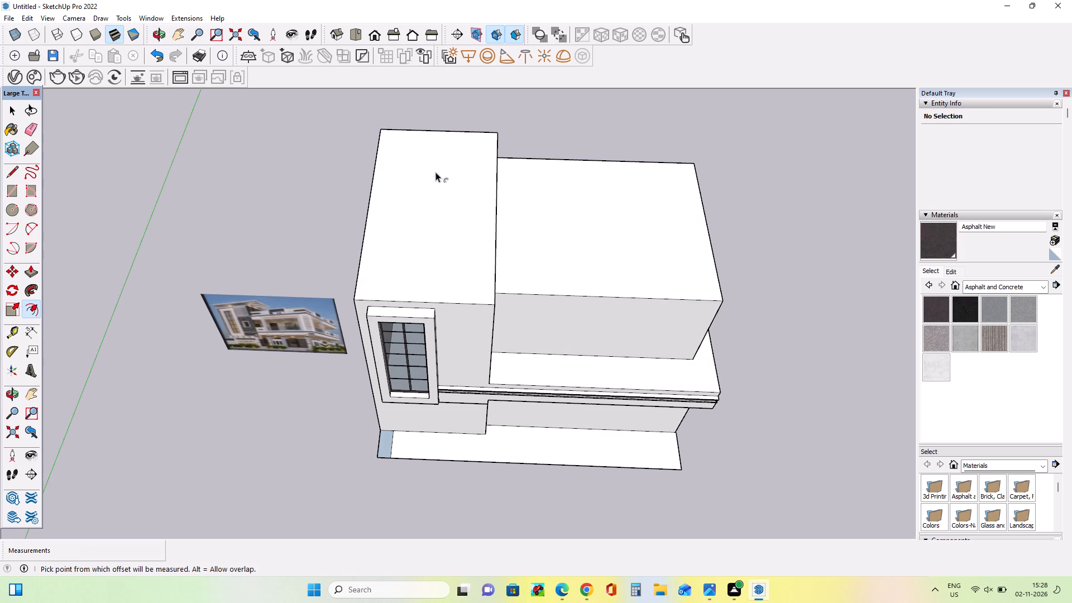
left_click_drag(414, 214, 377, 238)
middle_click_drag(393, 256, 437, 204)
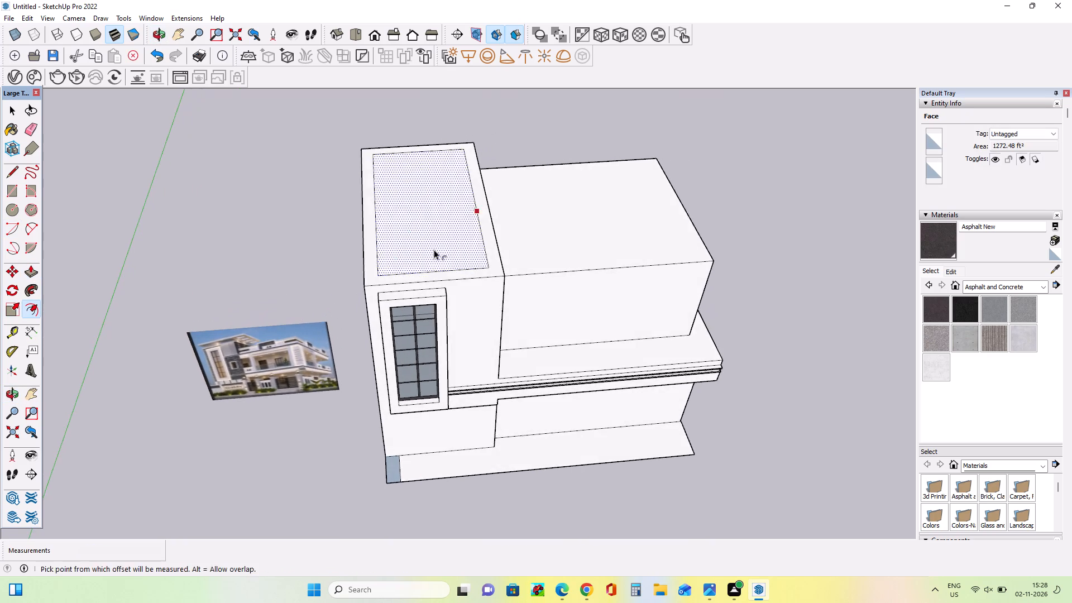
Check the tower top against the reference image and pull the inner roof face up 4' 1 13/16".
scroll(346, 331, "up", 4)
middle_click_drag(151, 363, 187, 264)
scroll(121, 424, "up", 4)
middle_click_drag(141, 409, 139, 409)
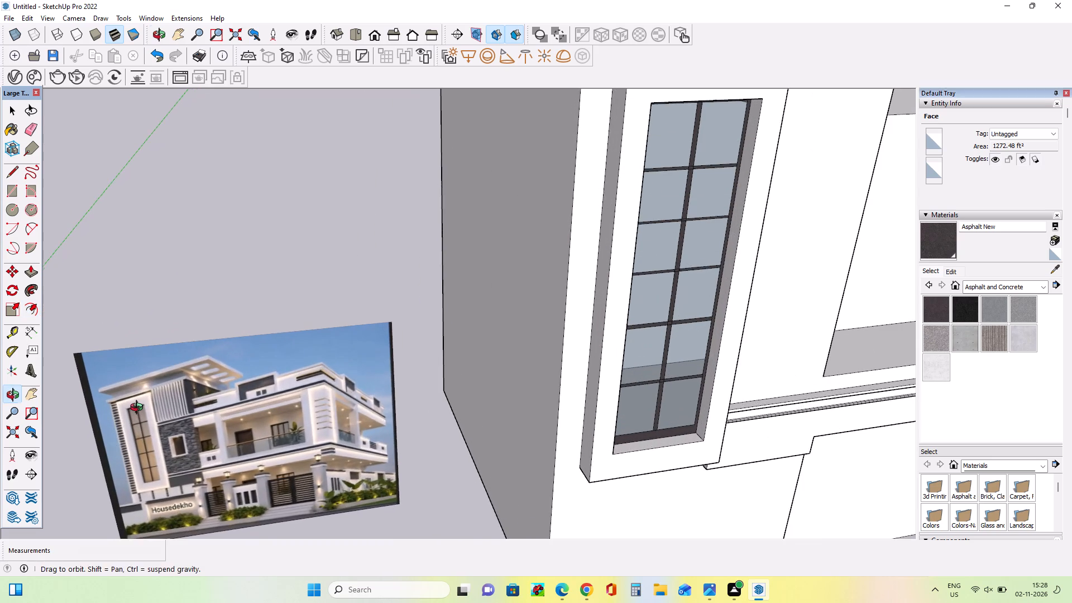
middle_click_drag(139, 409, 125, 404)
scroll(70, 370, "down", 9)
middle_click_drag(255, 383, 250, 428)
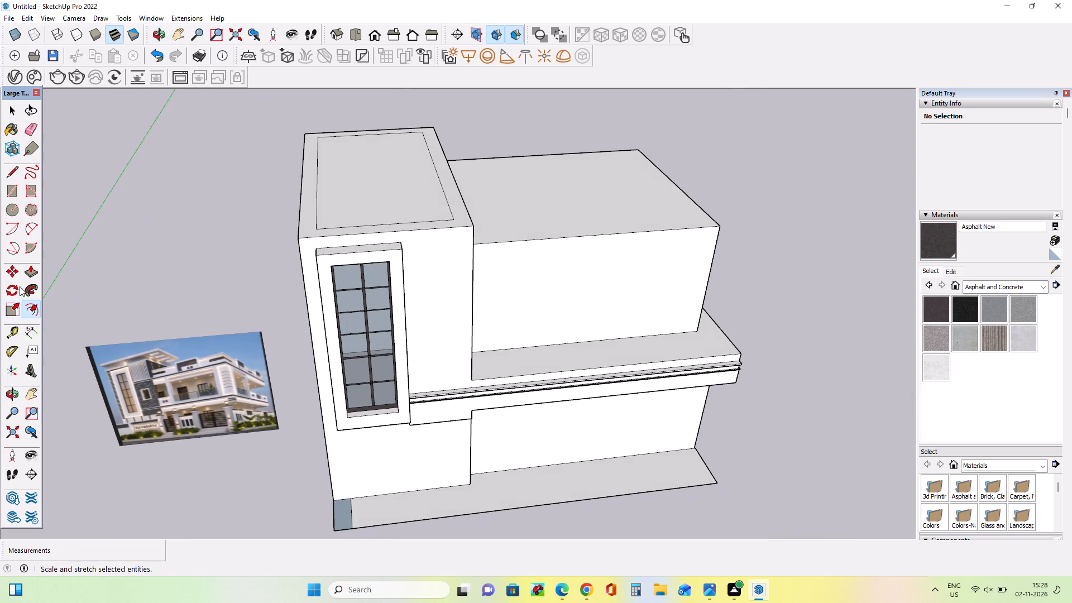
left_click(27, 271)
left_click_drag(409, 213, 414, 192)
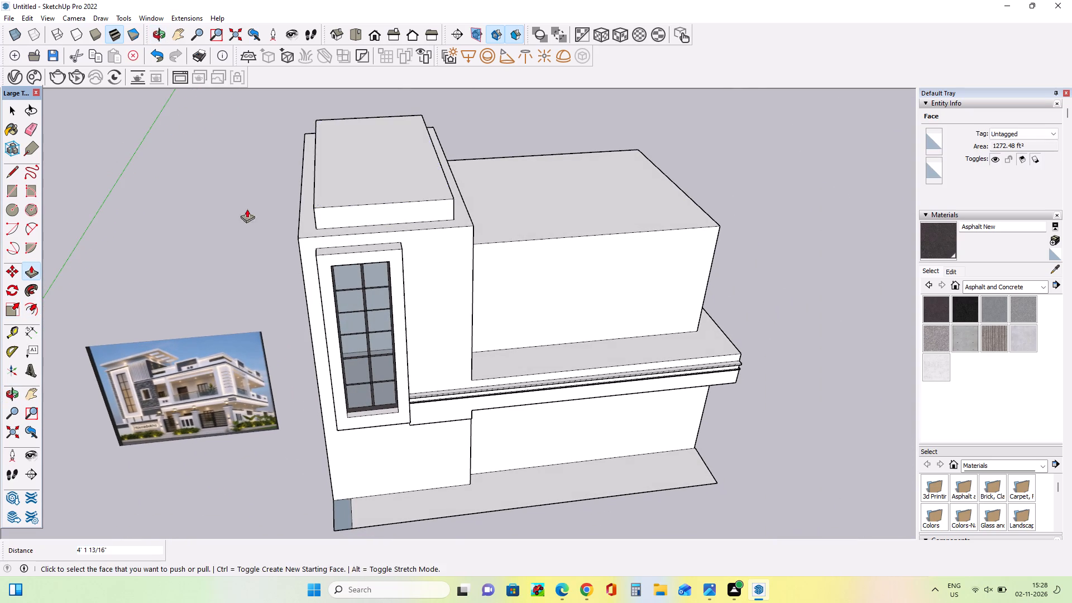
Compare the raised block on the tower roof with the tower and canopy in the reference image.
middle_click_drag(248, 212, 350, 127)
scroll(107, 443, "up", 7)
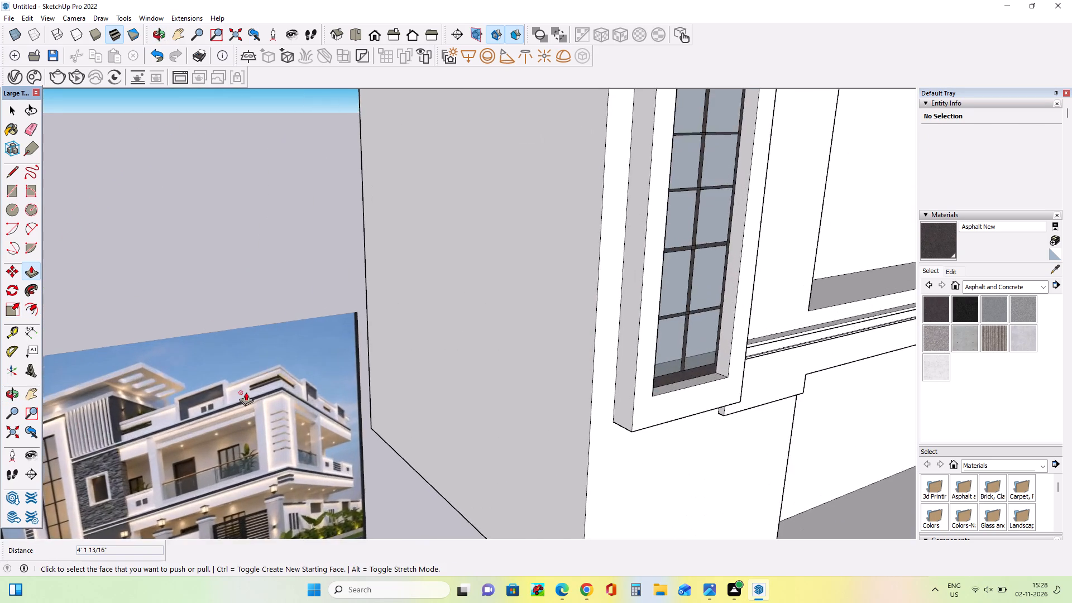
scroll(246, 392, "down", 8)
middle_click_drag(121, 413, 101, 421)
middle_click_drag(485, 353, 227, 417)
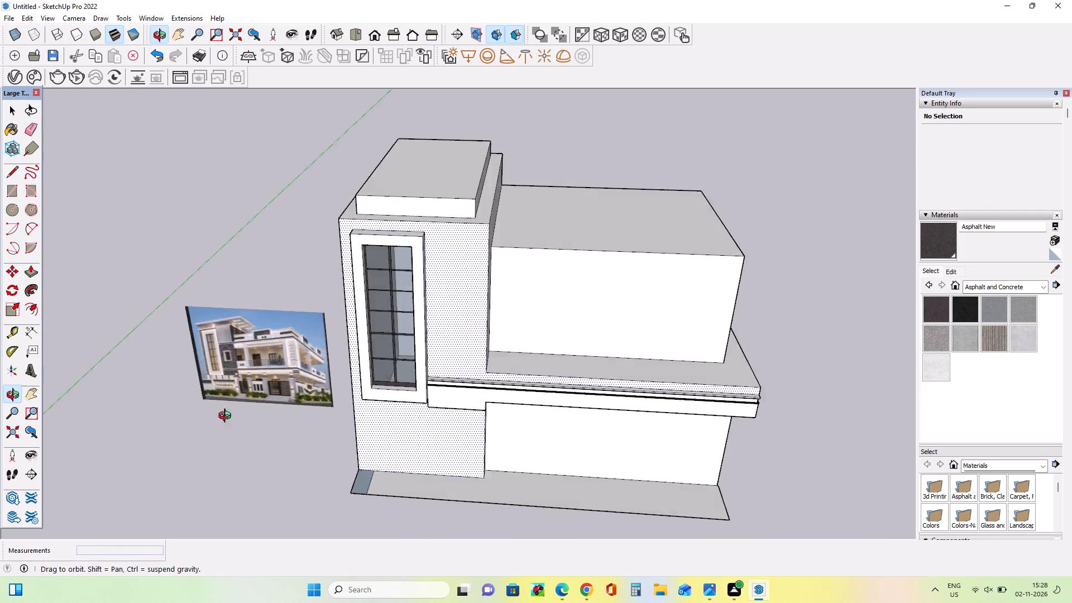
middle_click_drag(227, 417, 391, 360)
scroll(168, 353, "up", 5)
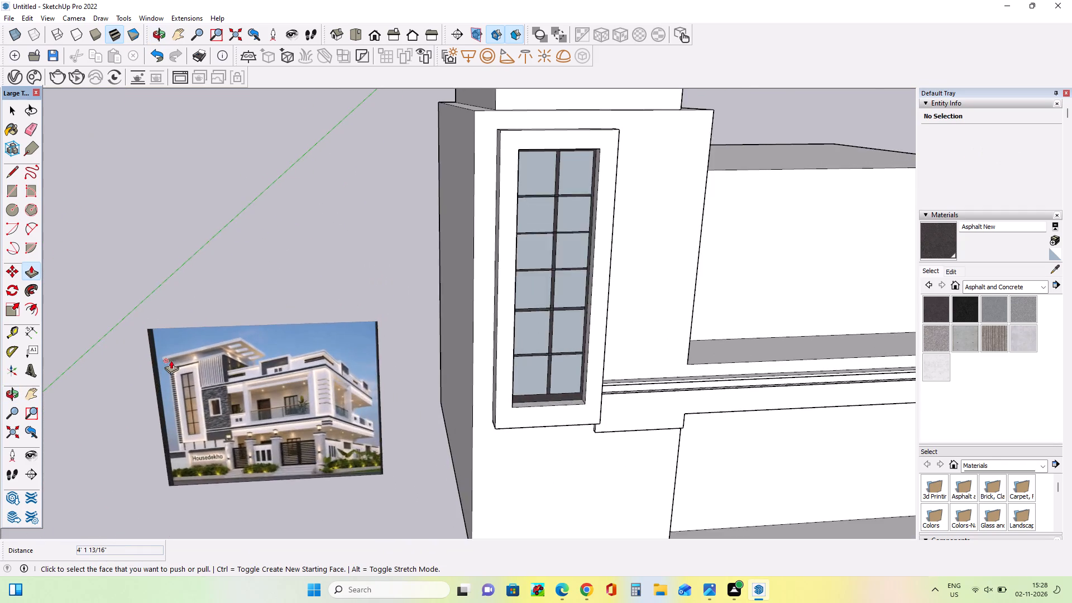
scroll(171, 360, "up", 3)
scroll(155, 379, "down", 9)
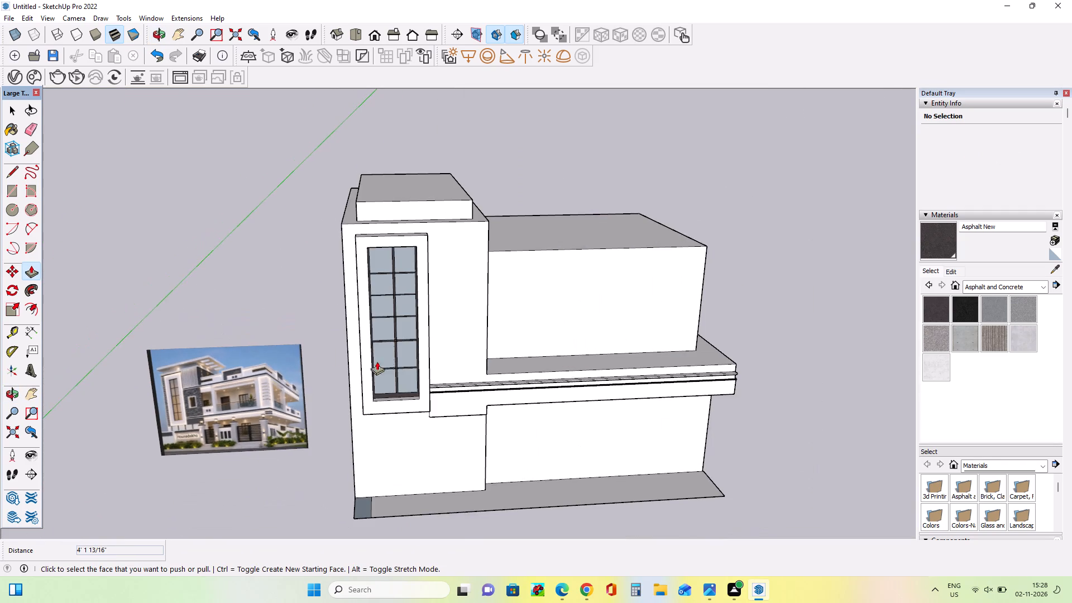
Study the tower's roof canopy, vertical fins and window surround in the reference image and compare them with the model's tower top.
middle_click_drag(387, 364, 396, 404)
scroll(162, 357, "up", 8)
middle_click_drag(162, 362, 175, 337)
scroll(175, 398, "up", 10)
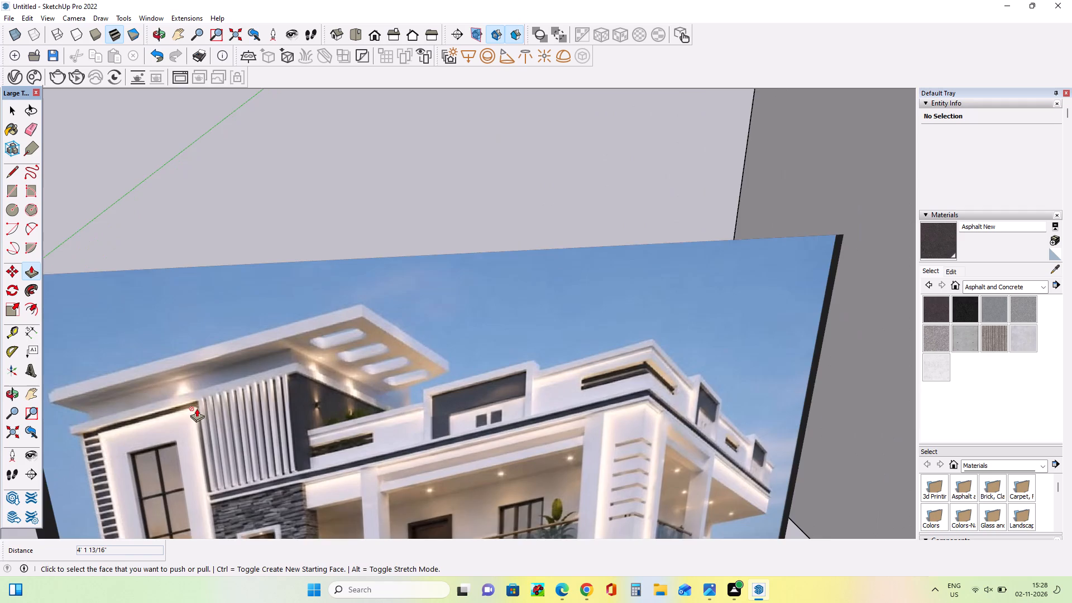
scroll(197, 408, "up", 3)
middle_click_drag(197, 408, 201, 402)
scroll(202, 399, "down", 5)
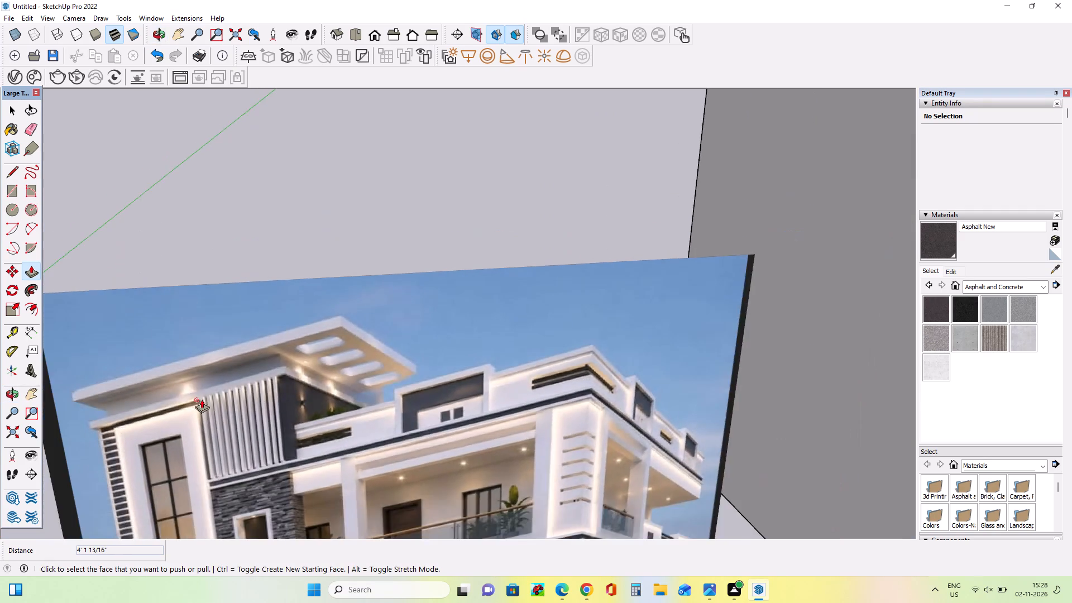
scroll(202, 398, "down", 14)
middle_click_drag(390, 370, 390, 380)
scroll(387, 380, "down", 1)
scroll(224, 390, "up", 4)
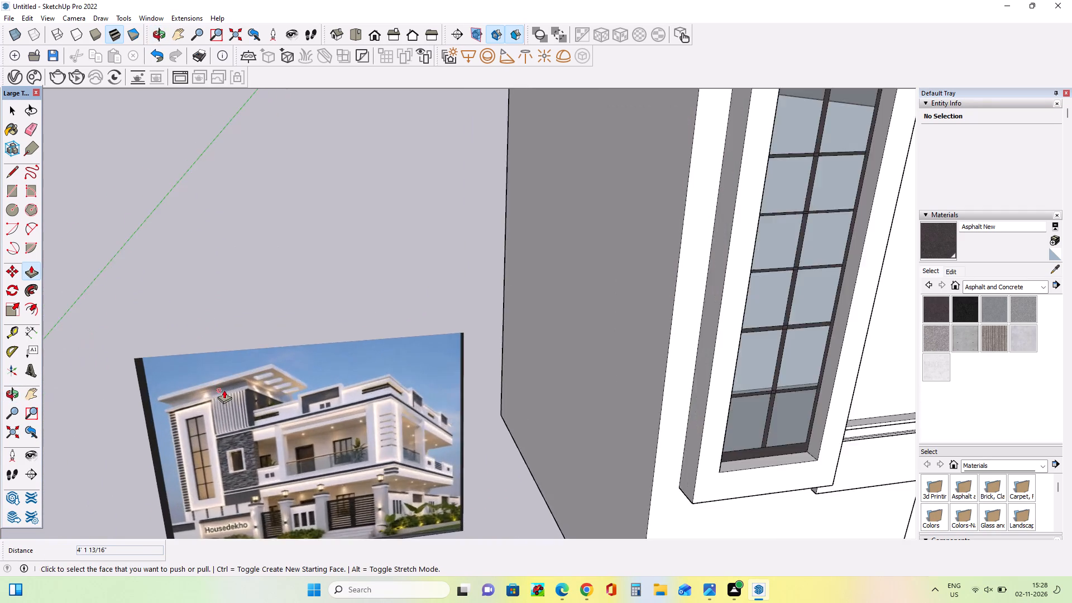
scroll(224, 390, "up", 11)
middle_click_drag(192, 404, 201, 379)
middle_click(201, 379)
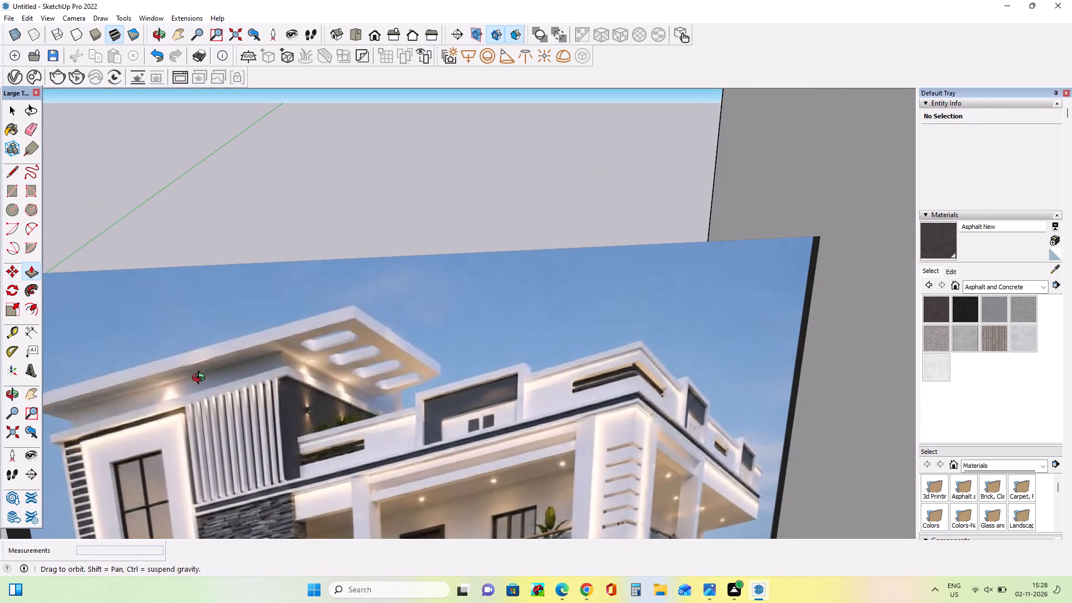
middle_click_drag(201, 379, 208, 387)
scroll(162, 369, "down", 17)
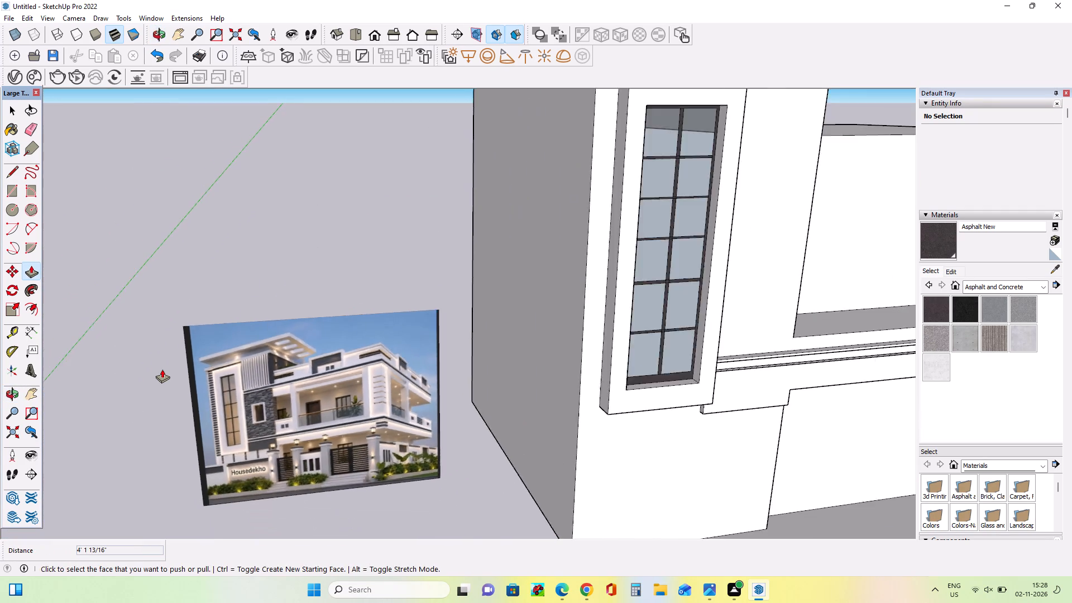
scroll(162, 369, "down", 2)
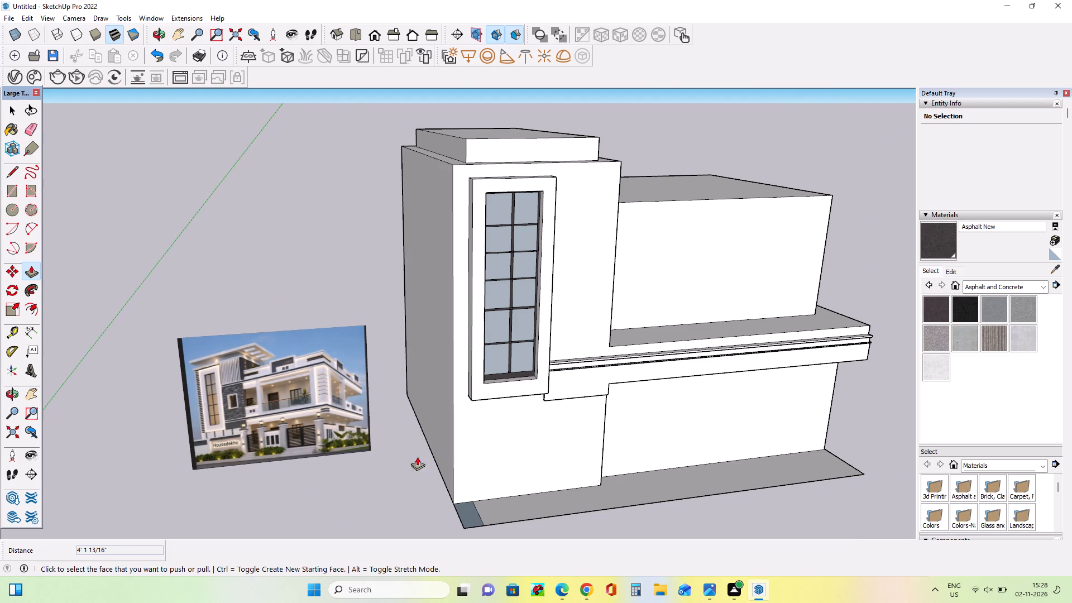
middle_click_drag(266, 281, 238, 313)
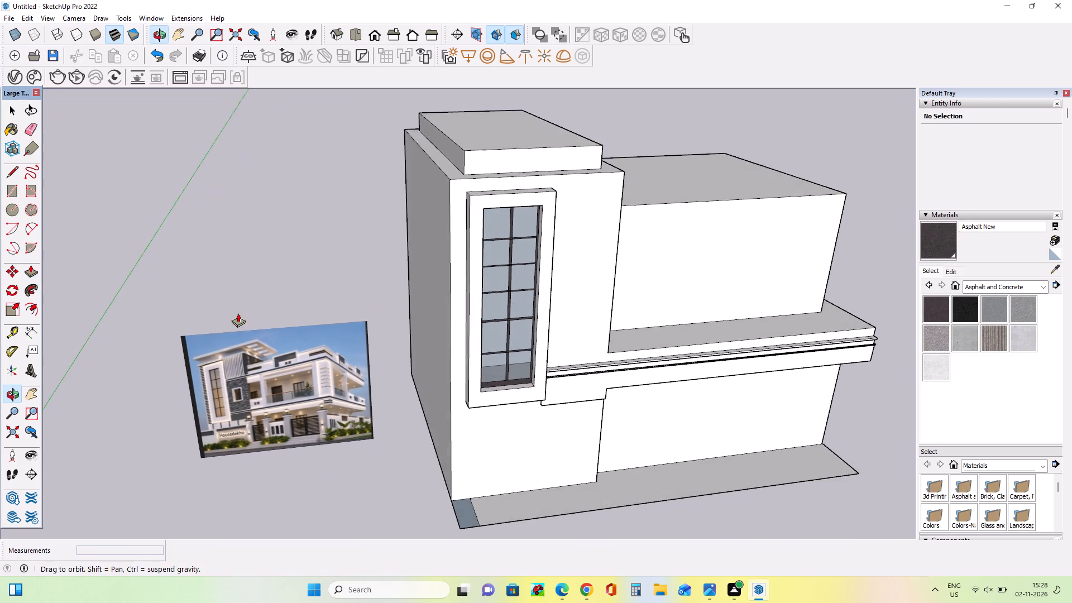
middle_click_drag(238, 313, 248, 314)
scroll(232, 396, "up", 7)
middle_click_drag(137, 347, 151, 361)
scroll(217, 293, "up", 8)
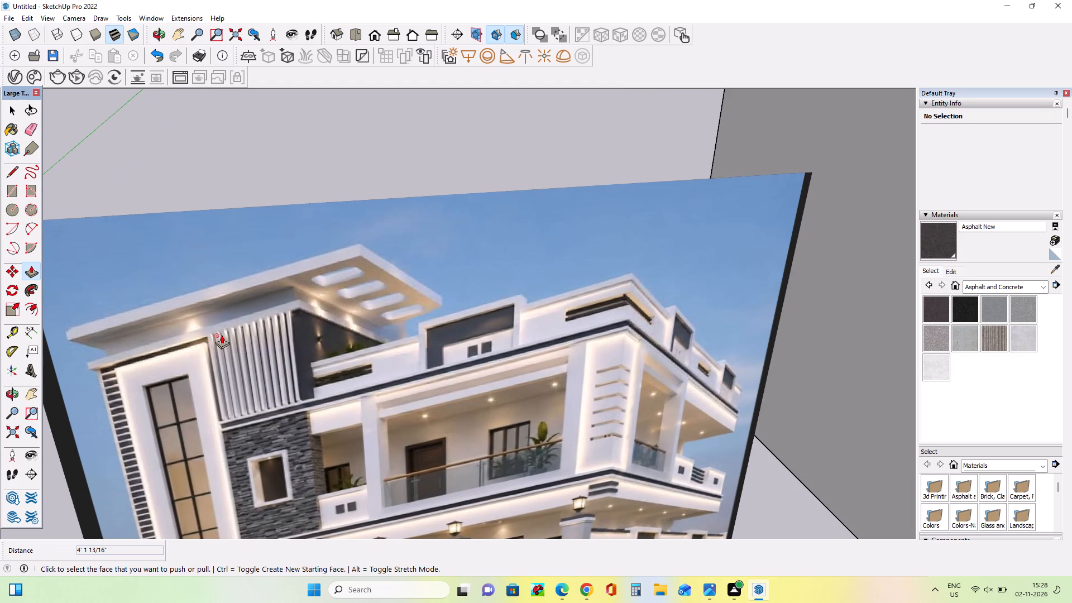
scroll(216, 341, "down", 14)
scroll(213, 341, "up", 1)
scroll(212, 341, "down", 8)
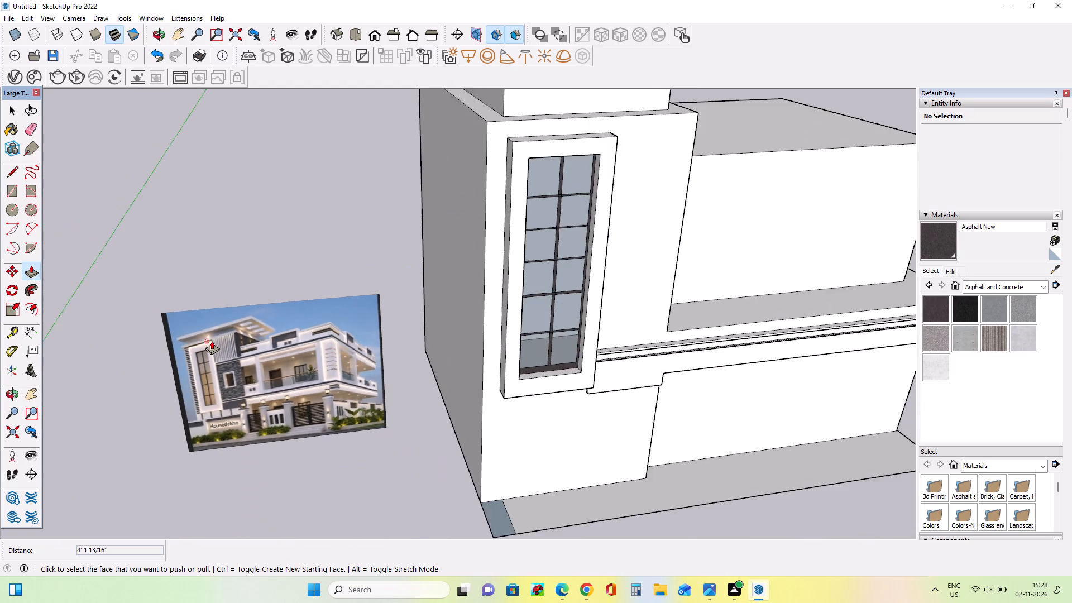
scroll(212, 341, "down", 3)
Pull the border face around the raised block on the tower roof up about 6 9/16".
middle_click_drag(509, 249, 478, 298)
scroll(332, 238, "up", 7)
scroll(352, 242, "down", 1)
scroll(352, 242, "up", 1)
left_click(376, 200)
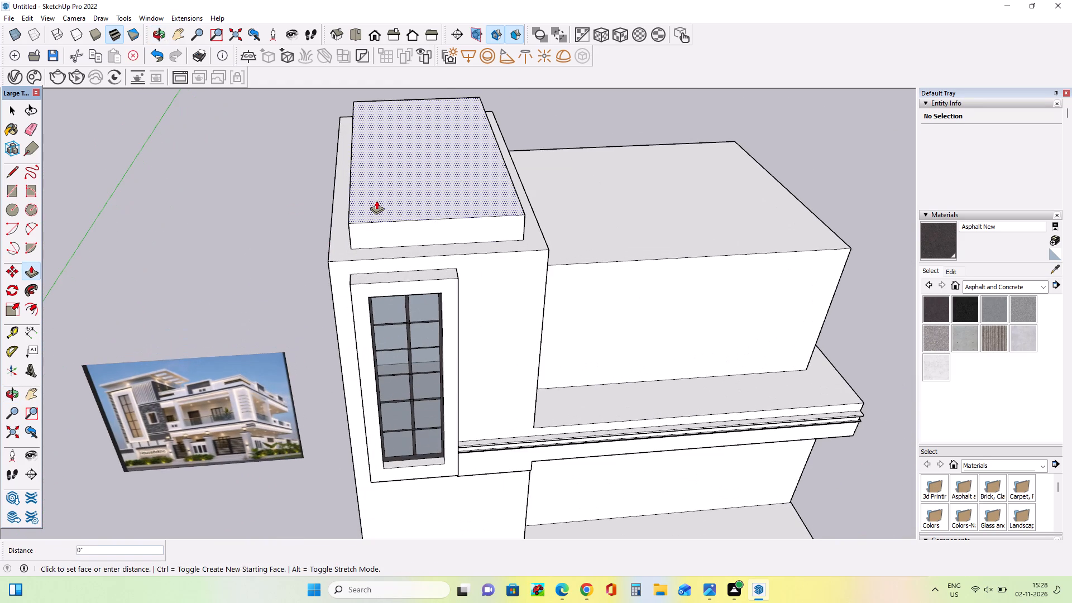
left_click(376, 250)
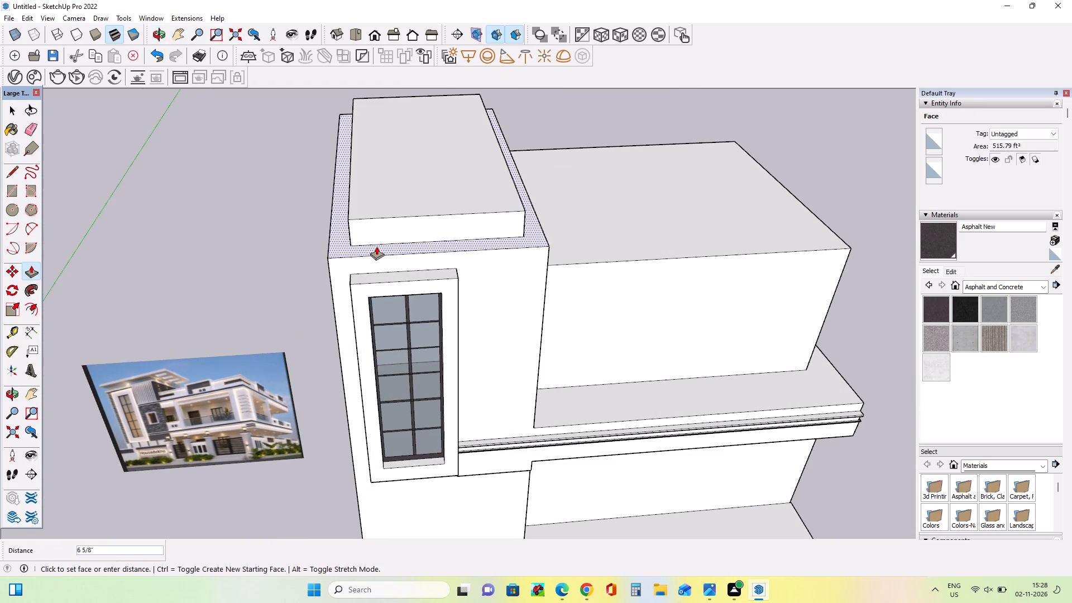
Draw a rectangular strip about 31' 5 3/8" by 1' 1 3/16" along the top edge of the tower's front face.
middle_click_drag(381, 267, 420, 151)
left_click(9, 193)
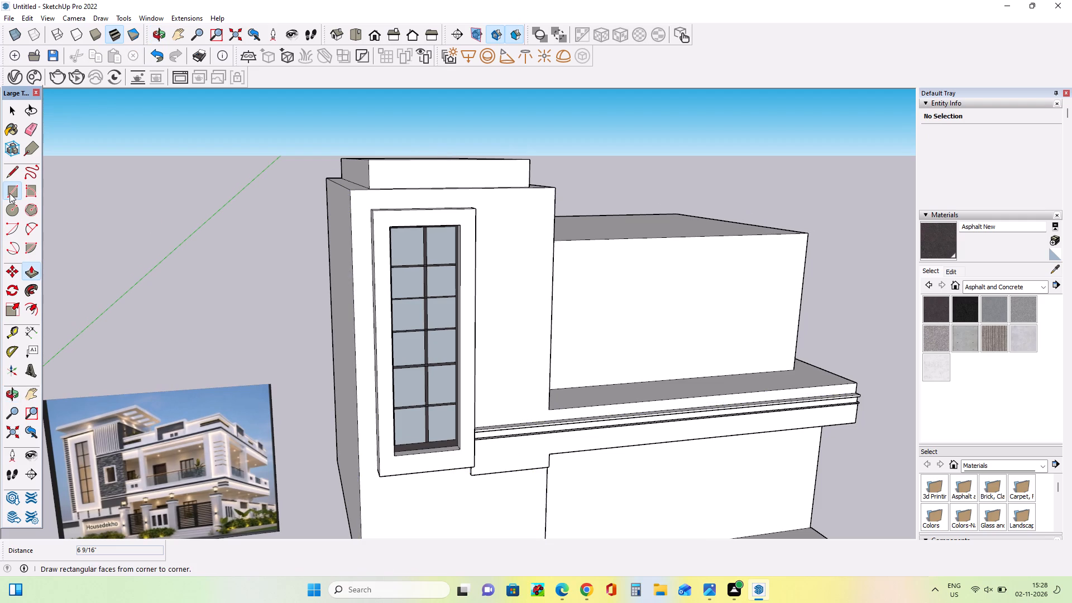
middle_click_drag(462, 229, 465, 248)
scroll(345, 237, "up", 4)
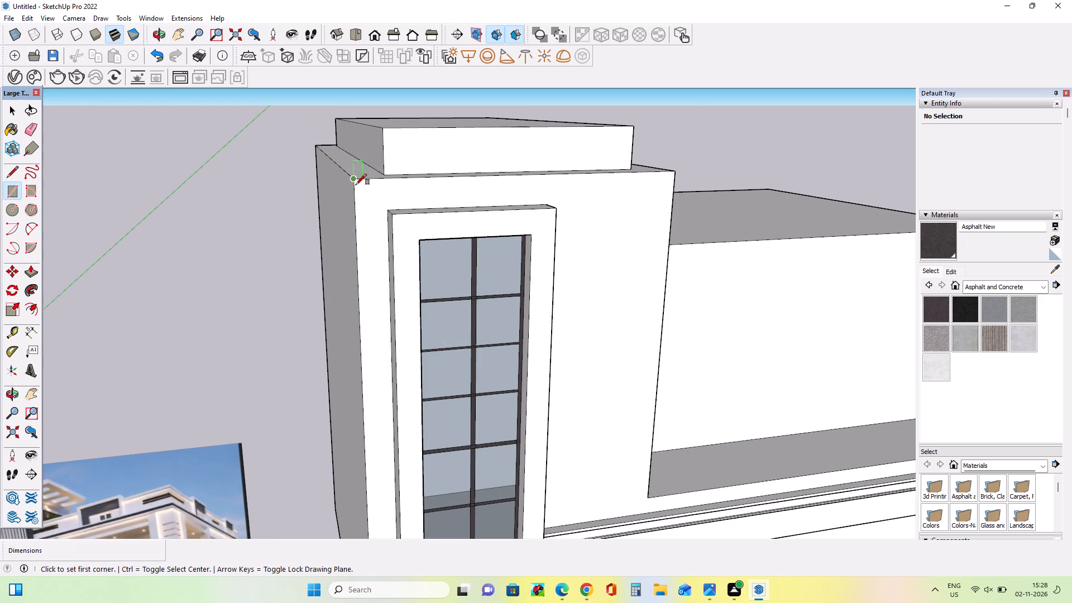
left_click(356, 185)
left_click(674, 183)
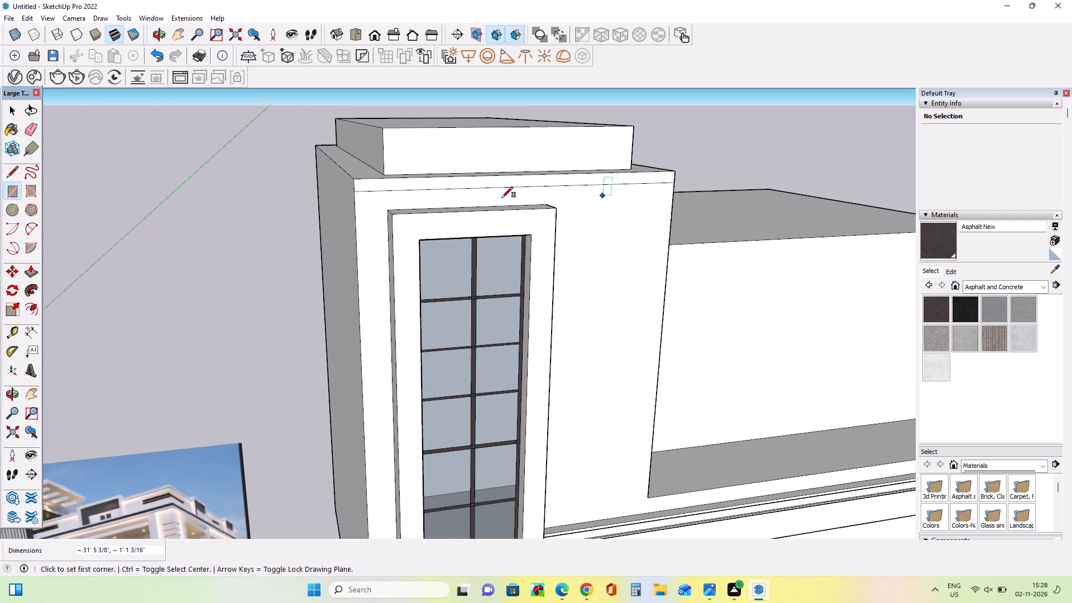
Compare the model's tower front and its top strip with the tower in the reference image.
scroll(450, 204, "down", 13)
middle_click_drag(519, 300, 498, 296)
scroll(506, 296, "up", 5)
middle_click_drag(506, 296, 514, 309)
middle_click_drag(515, 317, 516, 308)
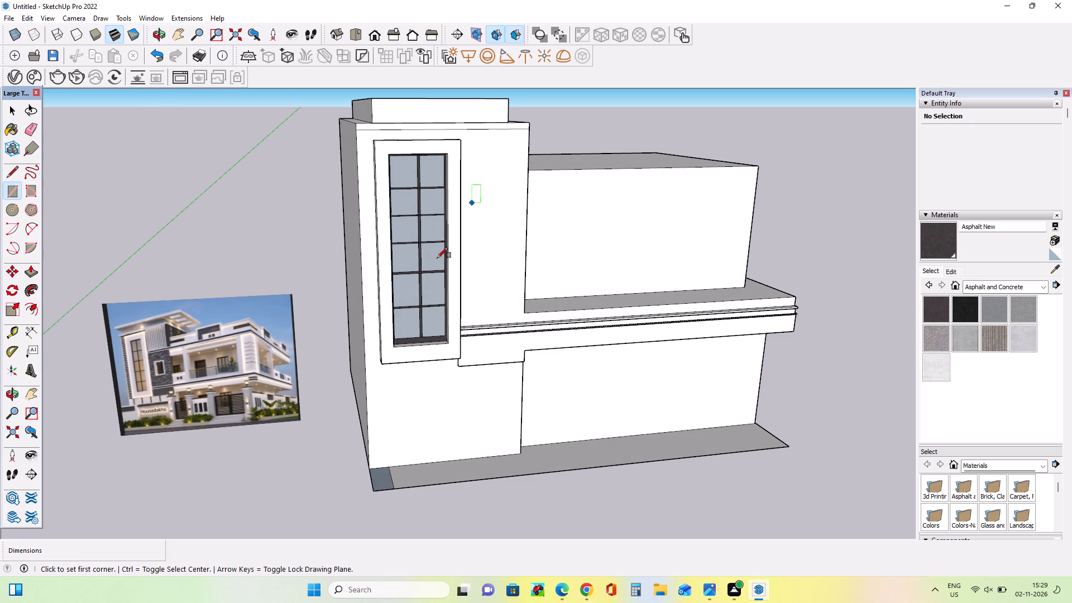
middle_click_drag(372, 346, 377, 359)
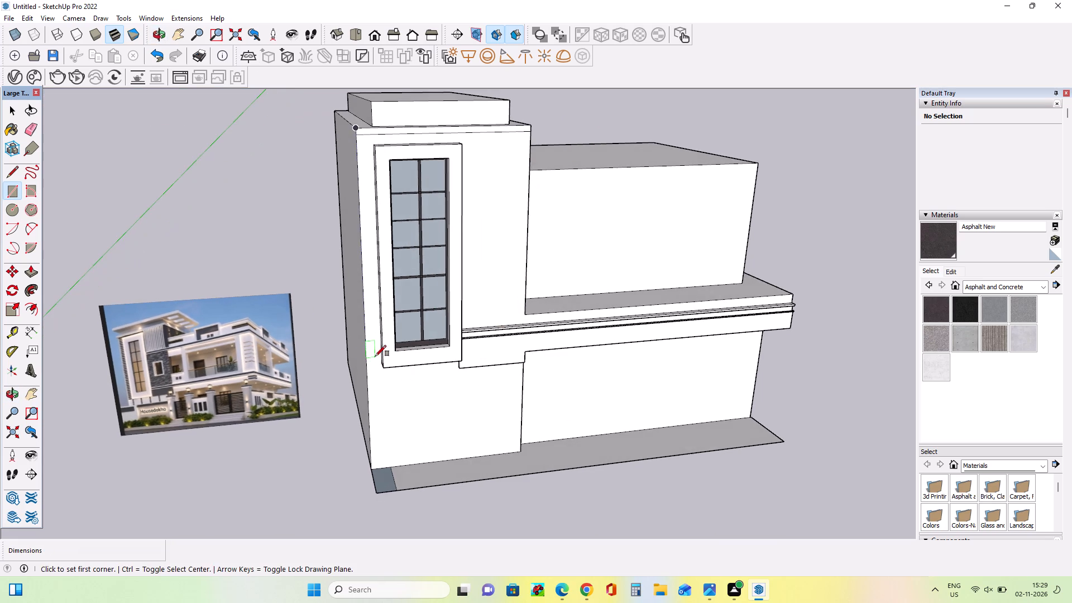
scroll(375, 356, "down", 3)
middle_click_drag(411, 317, 430, 282)
scroll(456, 198, "up", 4)
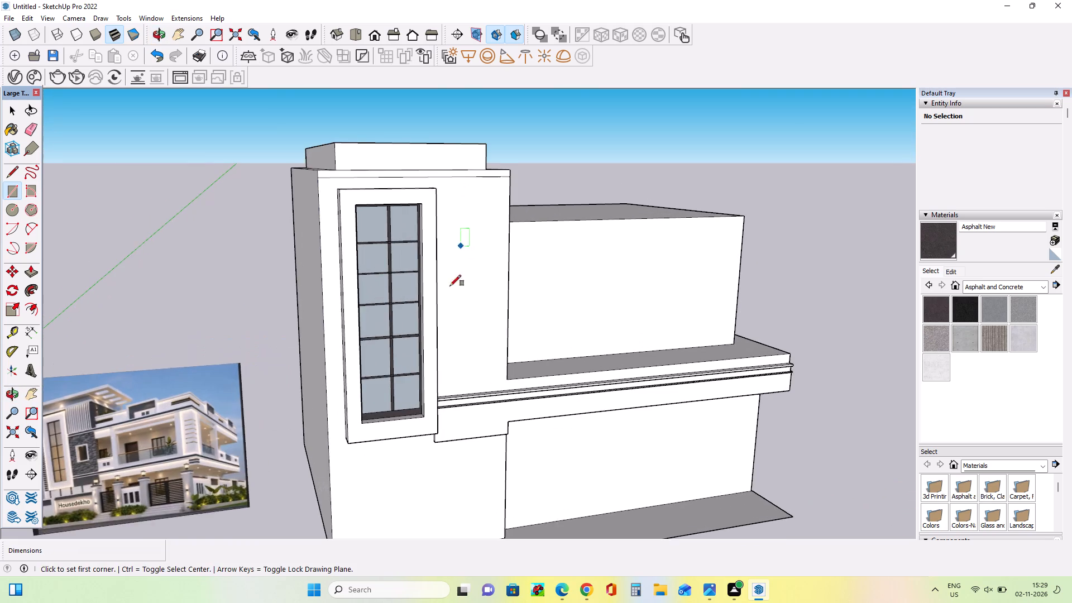
middle_click_drag(374, 319, 386, 299)
Examine the vertical fins, stone cladding and small framed window beside the tall tower window in the reference image.
scroll(501, 314, "down", 3)
scroll(181, 425, "up", 7)
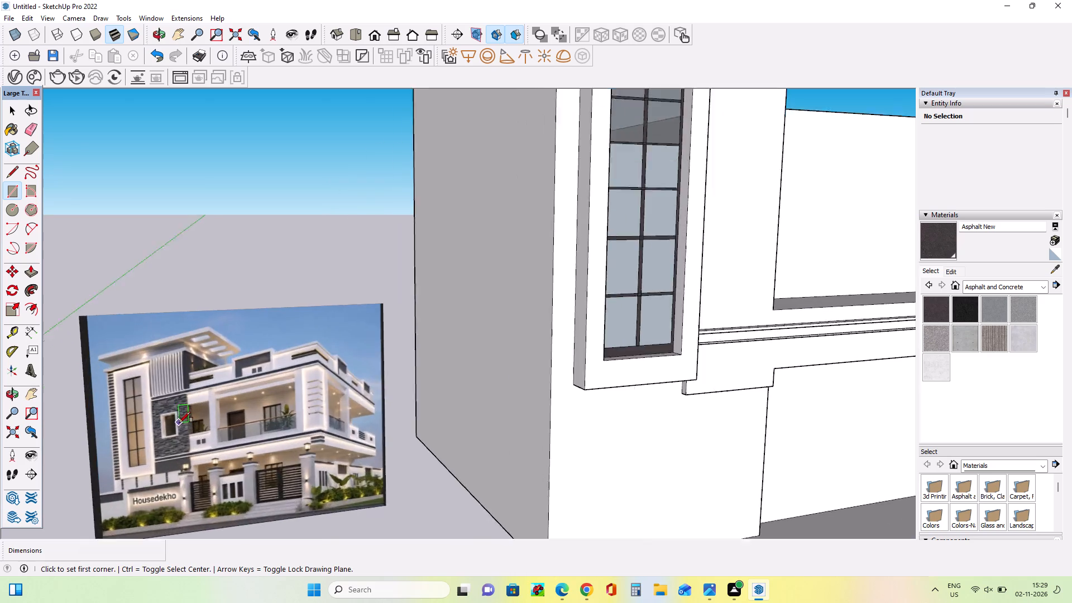
scroll(179, 423, "up", 7)
scroll(179, 423, "down", 8)
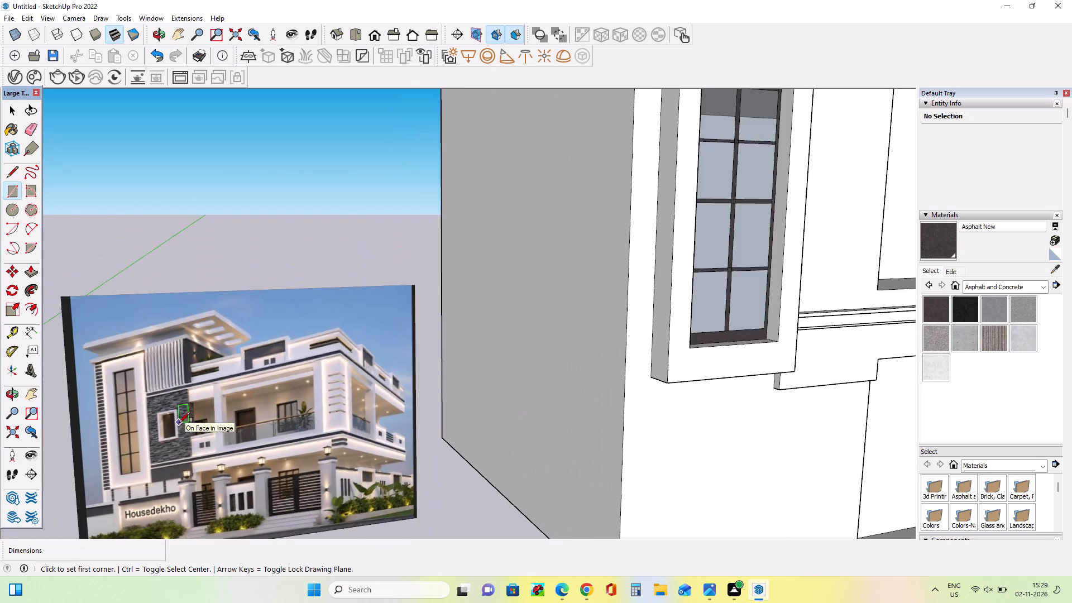
scroll(179, 423, "down", 5)
scroll(170, 433, "up", 3)
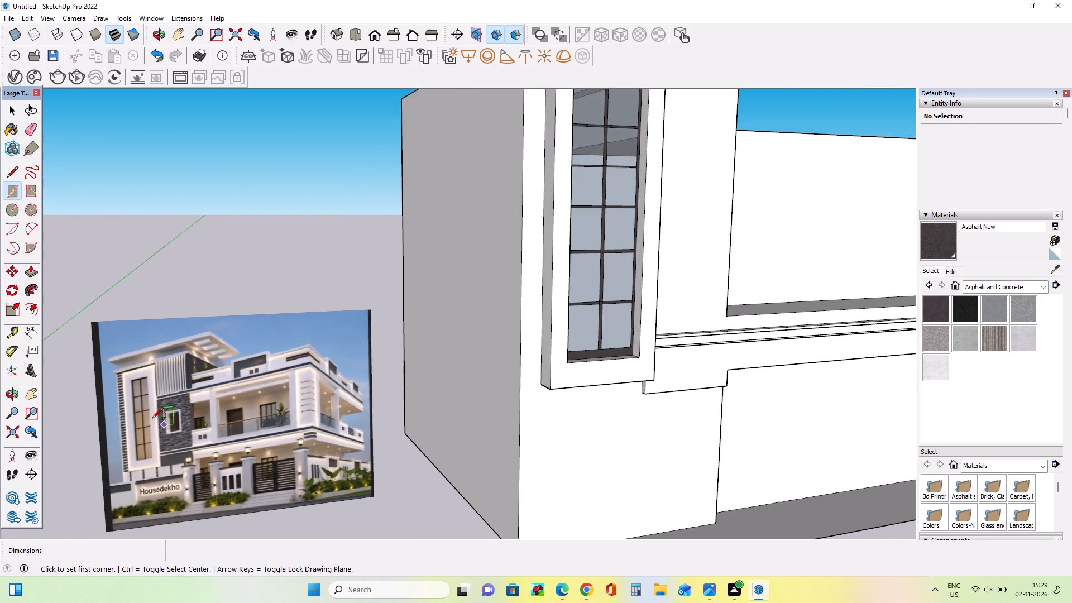
scroll(151, 415, "up", 12)
middle_click_drag(195, 431, 200, 448)
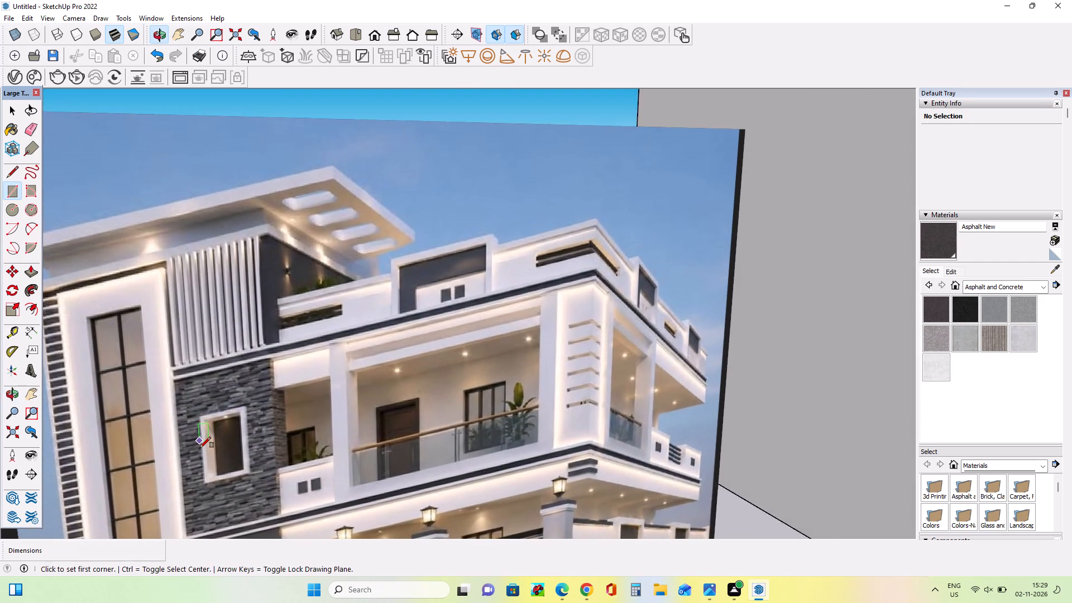
scroll(203, 448, "up", 1)
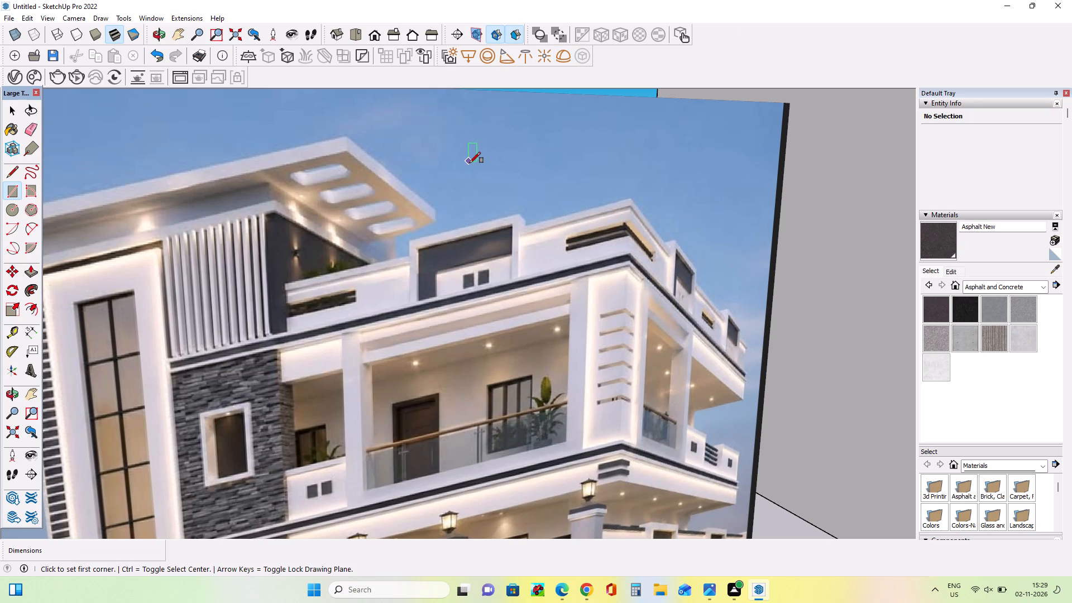
middle_click_drag(410, 259, 414, 289)
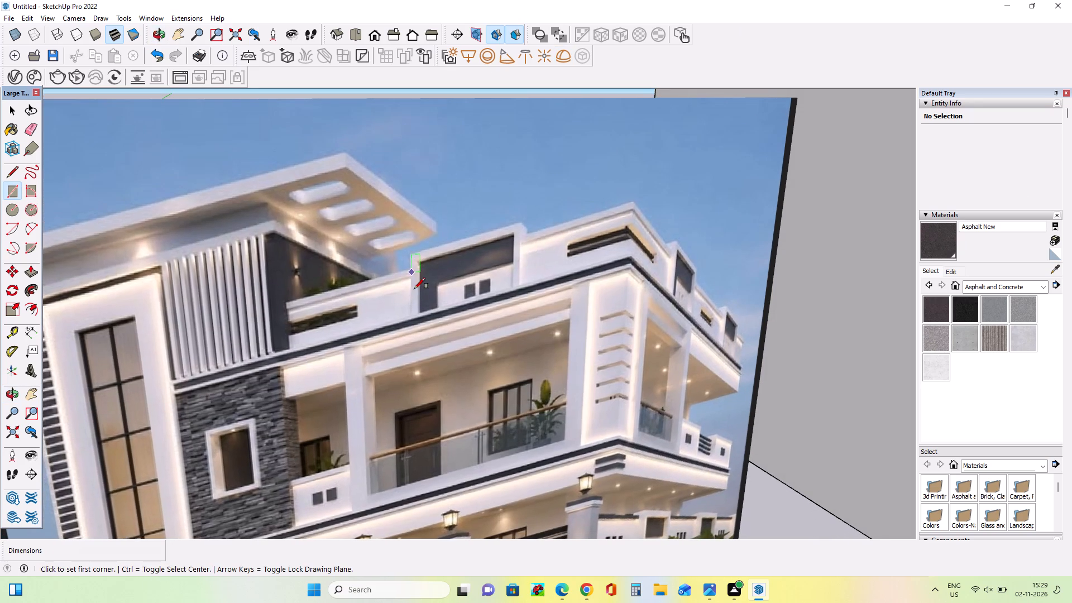
scroll(265, 275, "down", 7)
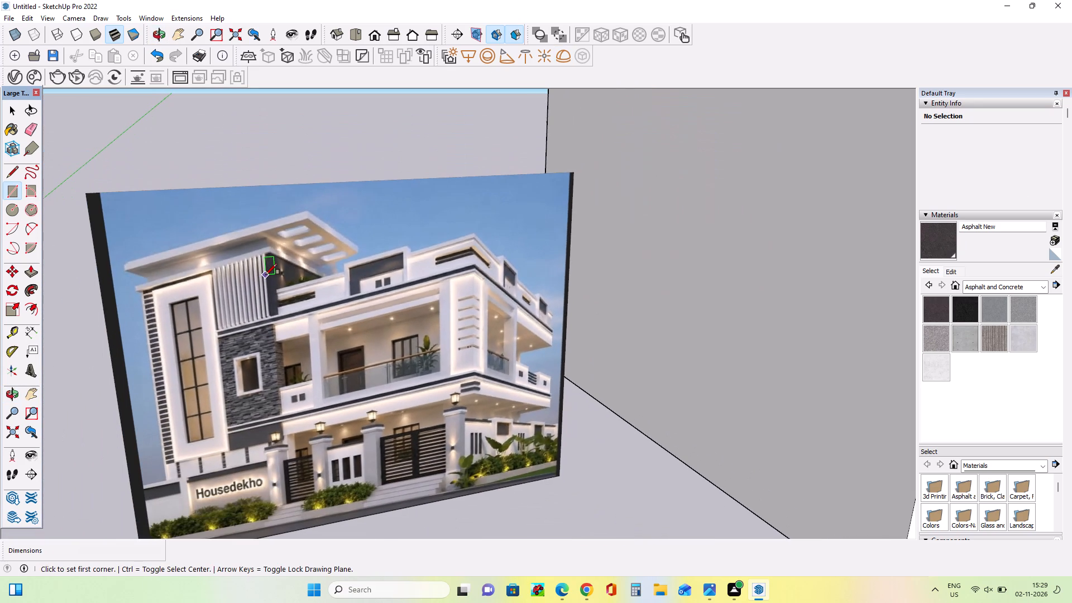
scroll(226, 275, "down", 4)
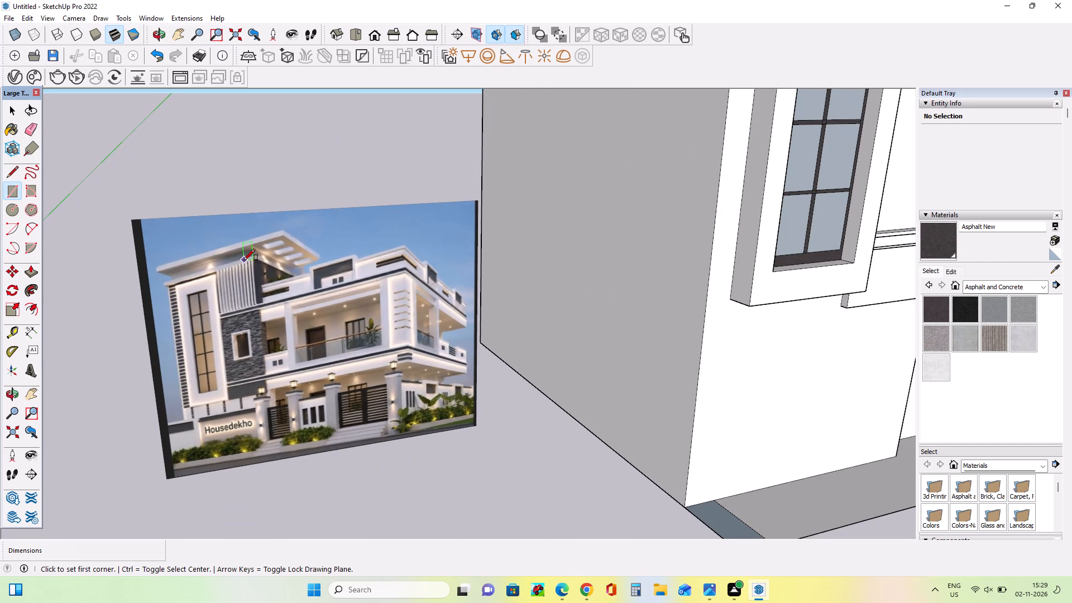
middle_click_drag(230, 285, 226, 331)
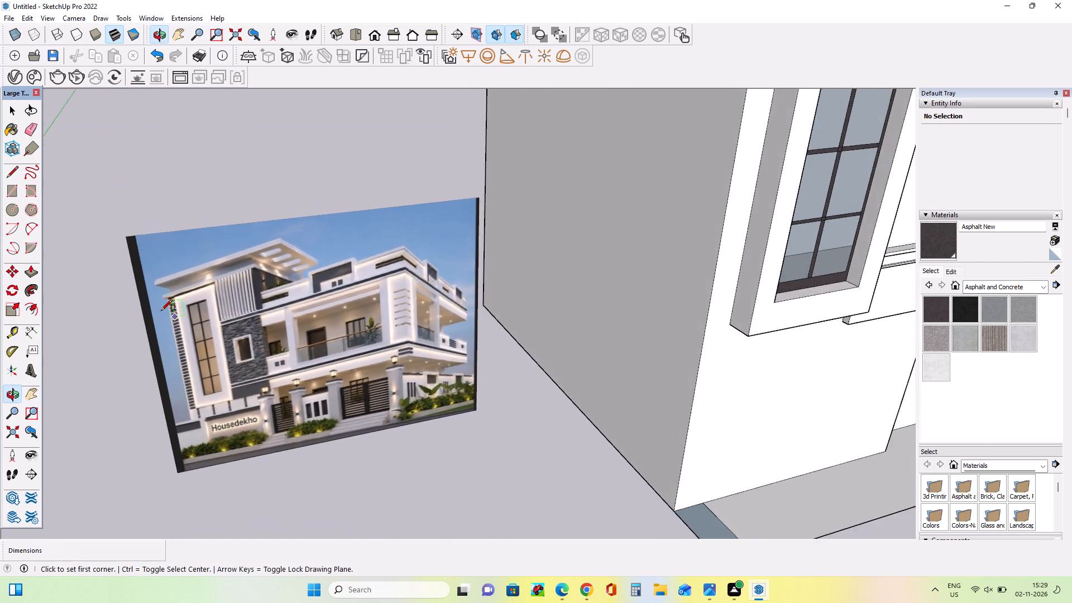
scroll(161, 310, "down", 8)
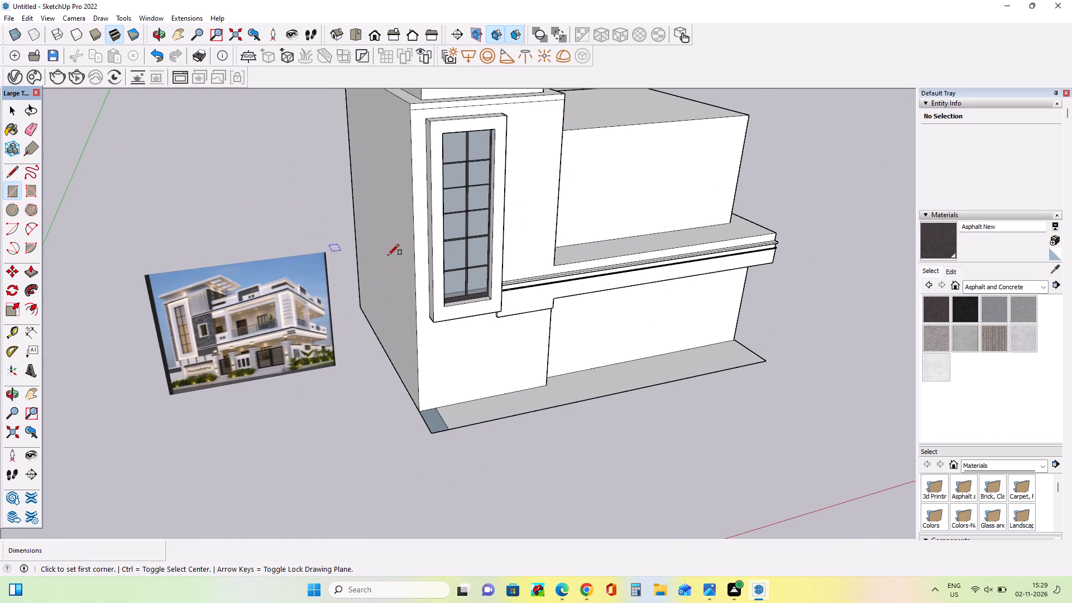
scroll(283, 325, "down", 1)
scroll(321, 350, "up", 4)
middle_click_drag(349, 339, 360, 351)
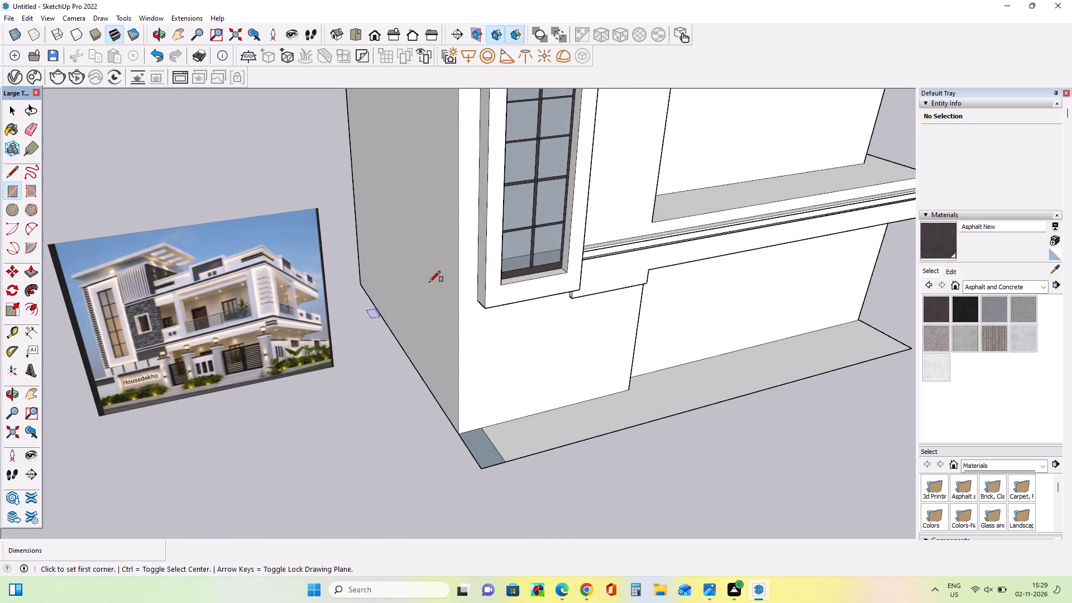
Draw a rectangle about 15' 3 13/16" by 13' 3 11/16" on the tower front, below the top strip and beside the window surround.
scroll(326, 312, "down", 7)
middle_click_drag(443, 209, 447, 133)
scroll(475, 191, "up", 4)
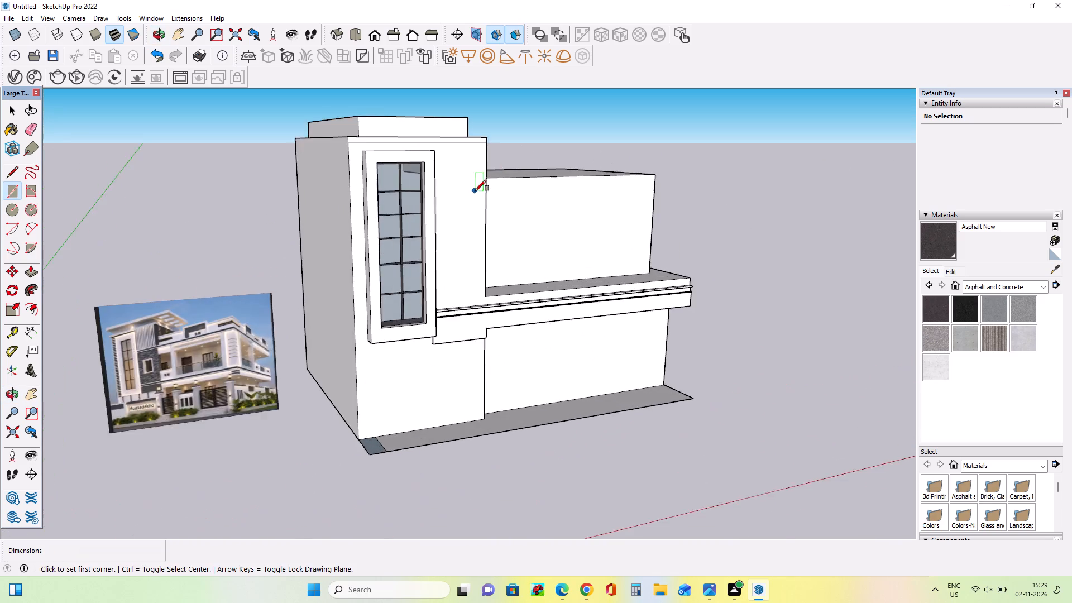
middle_click_drag(489, 215, 482, 237)
scroll(482, 237, "up", 4)
middle_click_drag(484, 241, 487, 264)
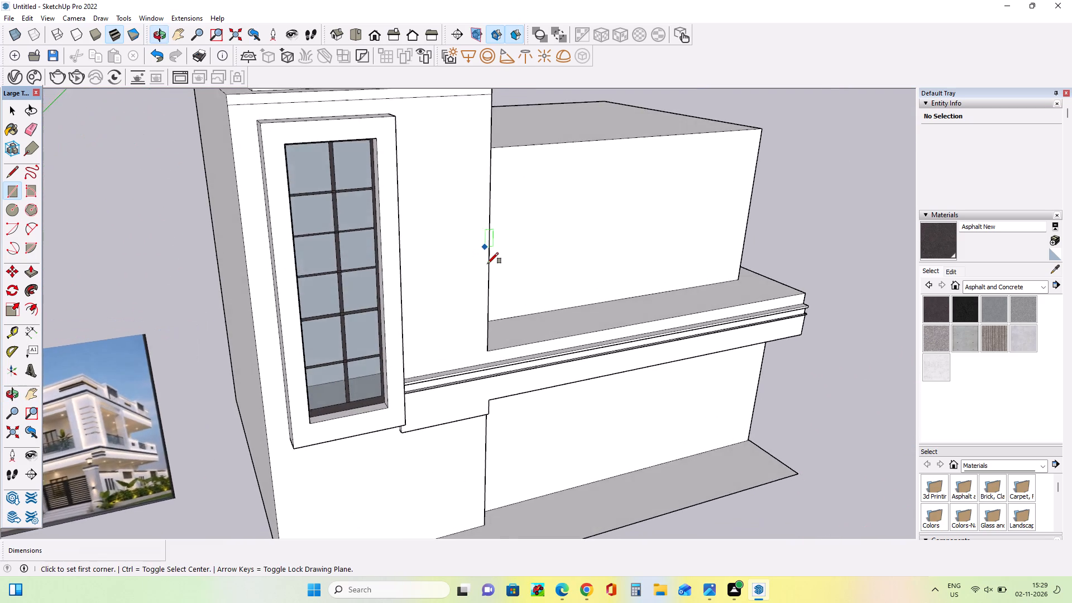
scroll(487, 264, "down", 6)
middle_click_drag(491, 258, 442, 250)
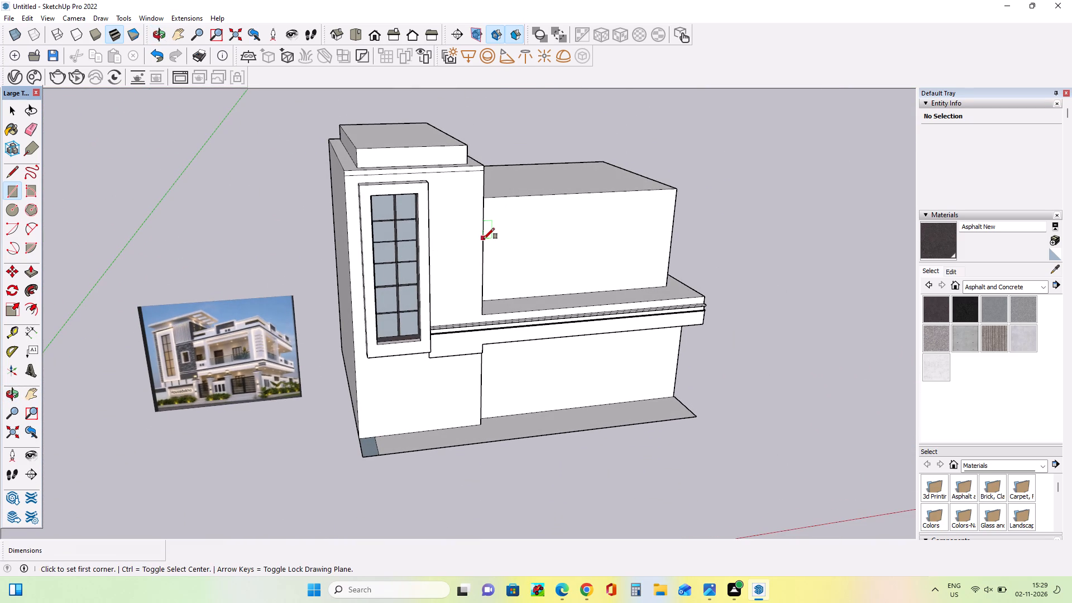
left_click(484, 236)
middle_click_drag(449, 198, 402, 214)
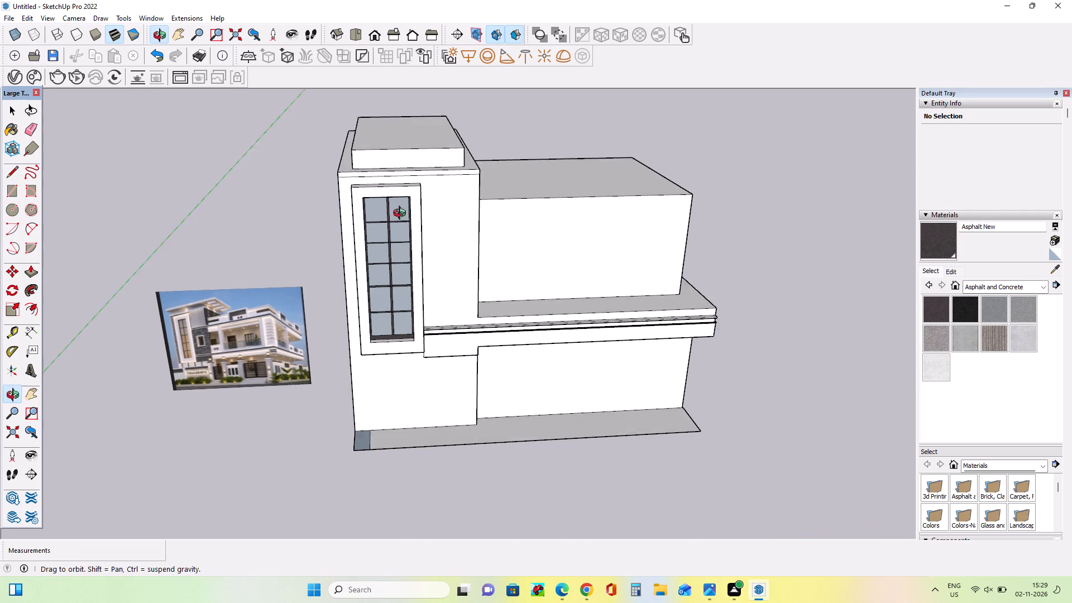
middle_click_drag(402, 214, 364, 224)
scroll(425, 185, "up", 4)
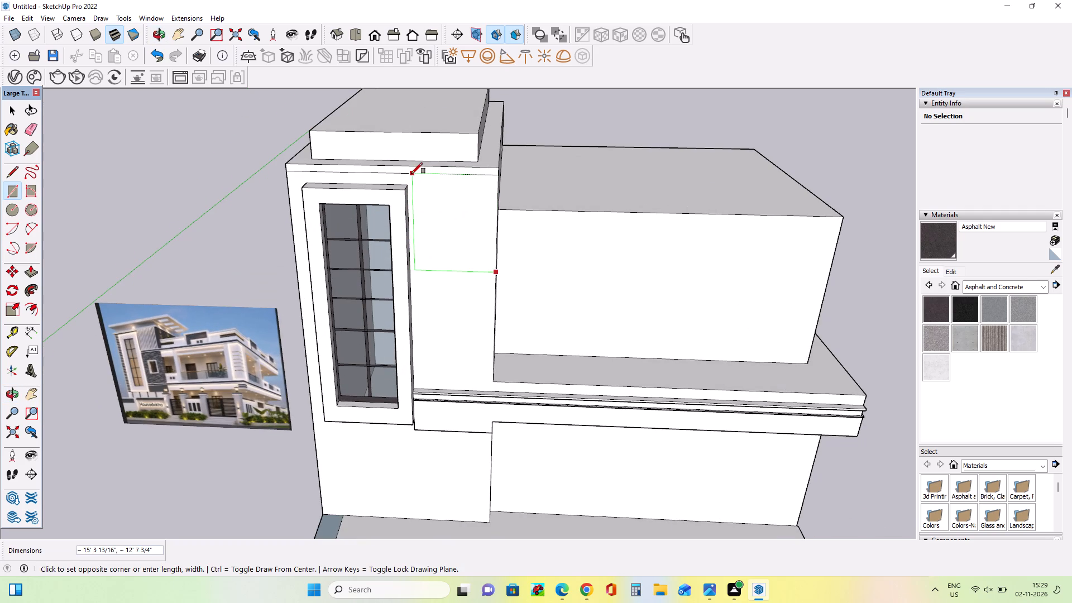
left_click(408, 173)
middle_click_drag(436, 217, 445, 236)
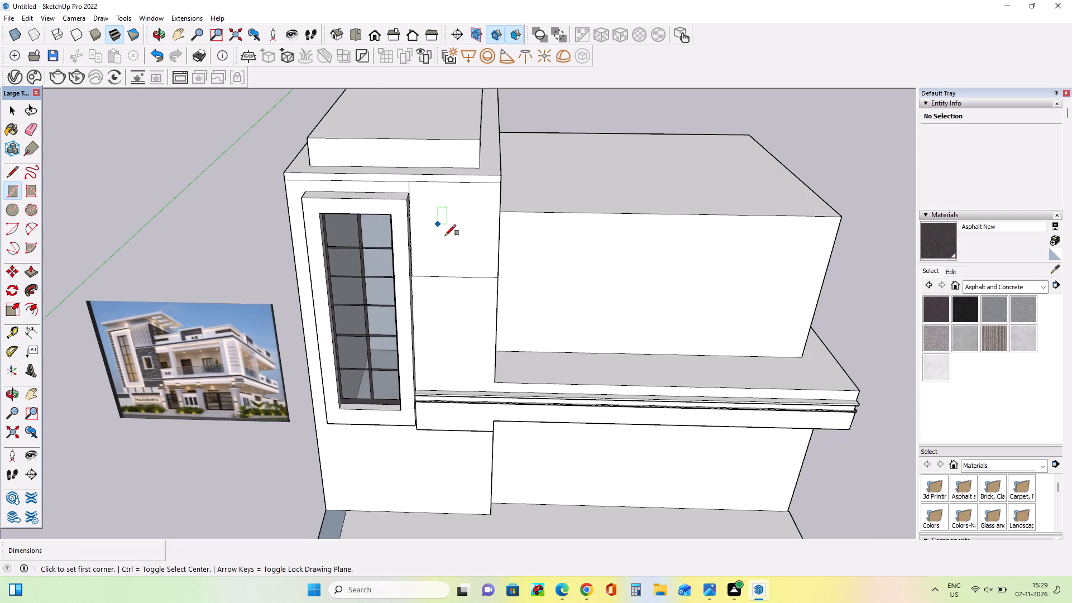
Examine the tower's vertical fin panel and stone cladding in the reference image and compare them with the model's tower front.
middle_click_drag(445, 236, 447, 250)
middle_click_drag(447, 319, 469, 290)
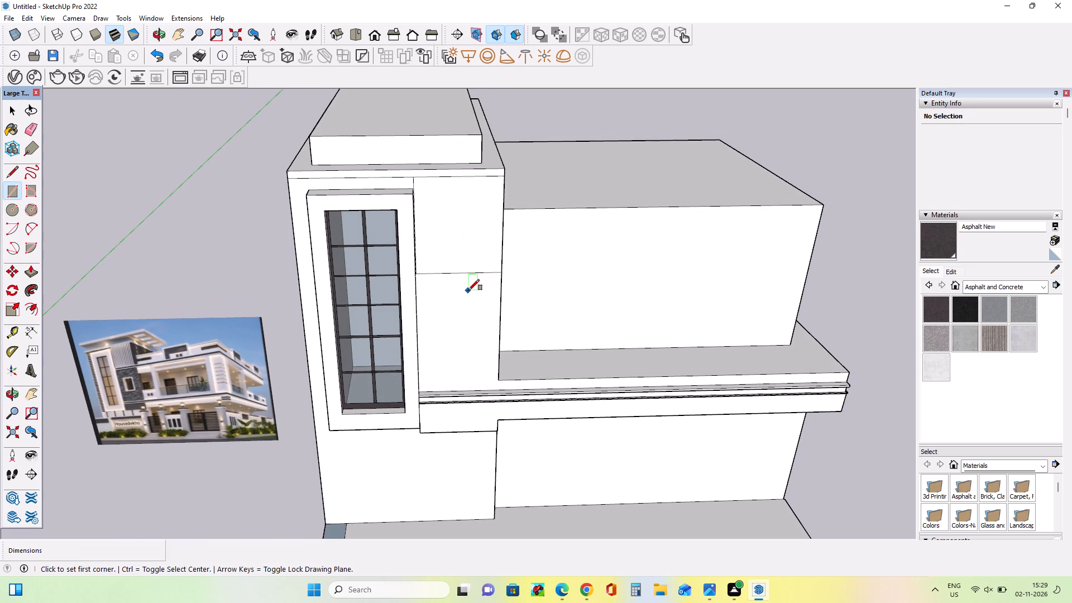
middle_click(468, 291)
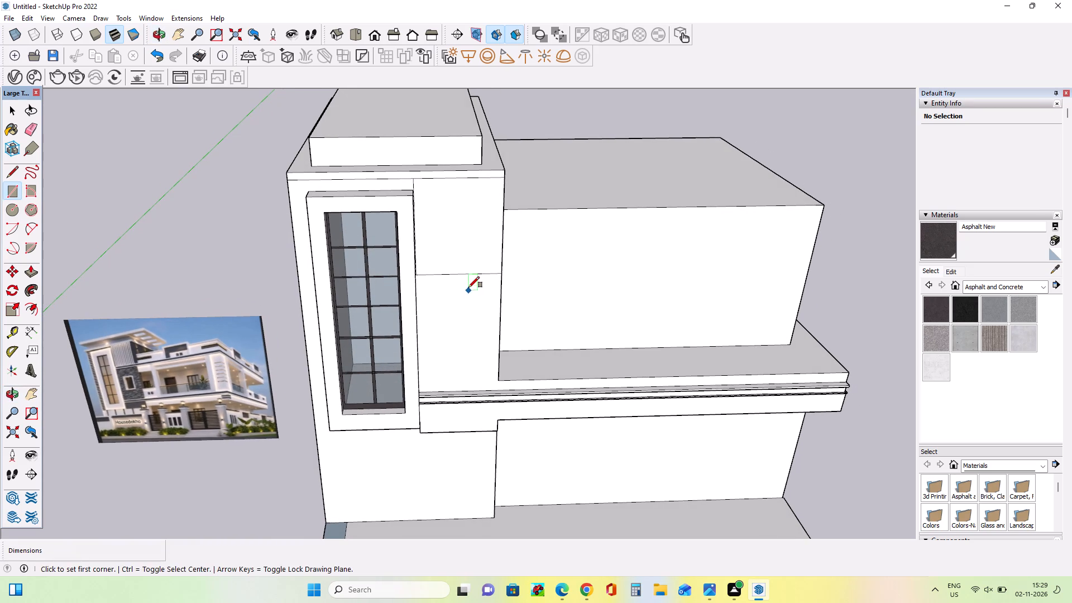
middle_click_drag(468, 288, 516, 234)
scroll(84, 419, "up", 7)
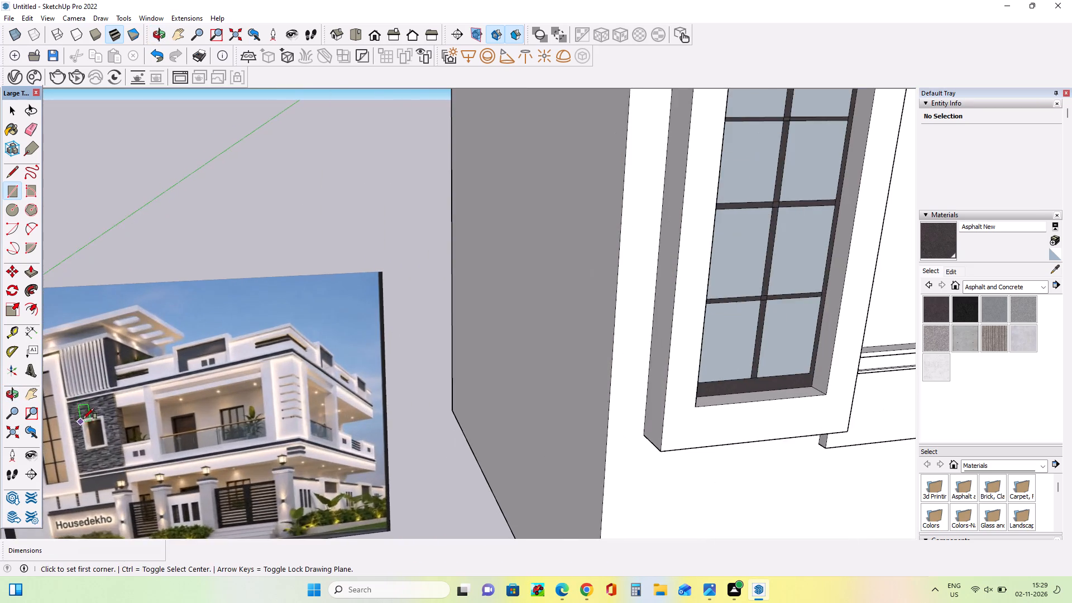
middle_click_drag(85, 417, 165, 370)
scroll(166, 371, "down", 13)
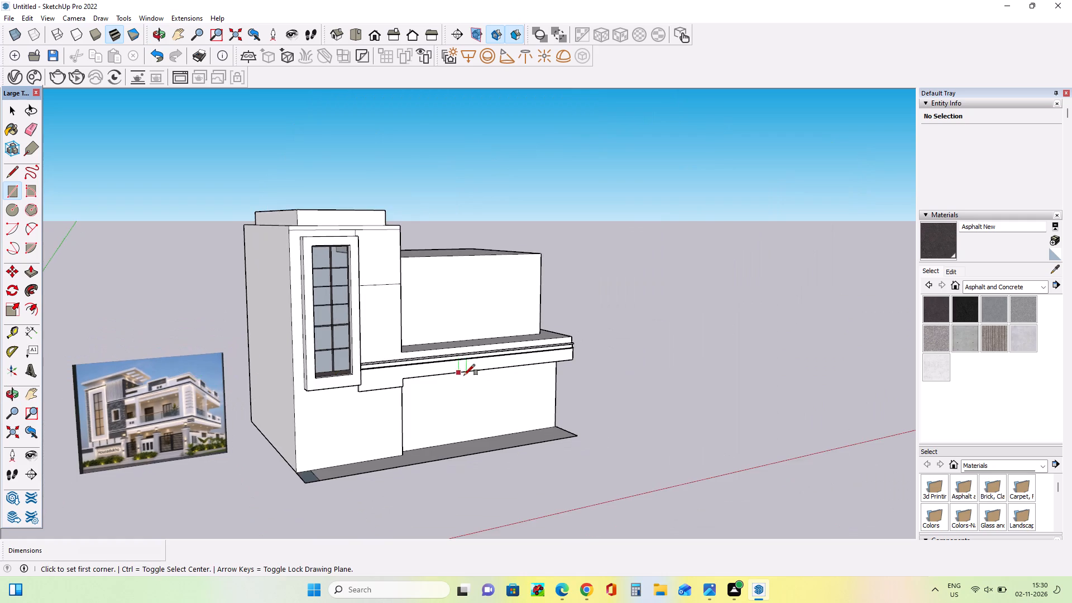
middle_click_drag(464, 379, 336, 437)
scroll(195, 390, "up", 8)
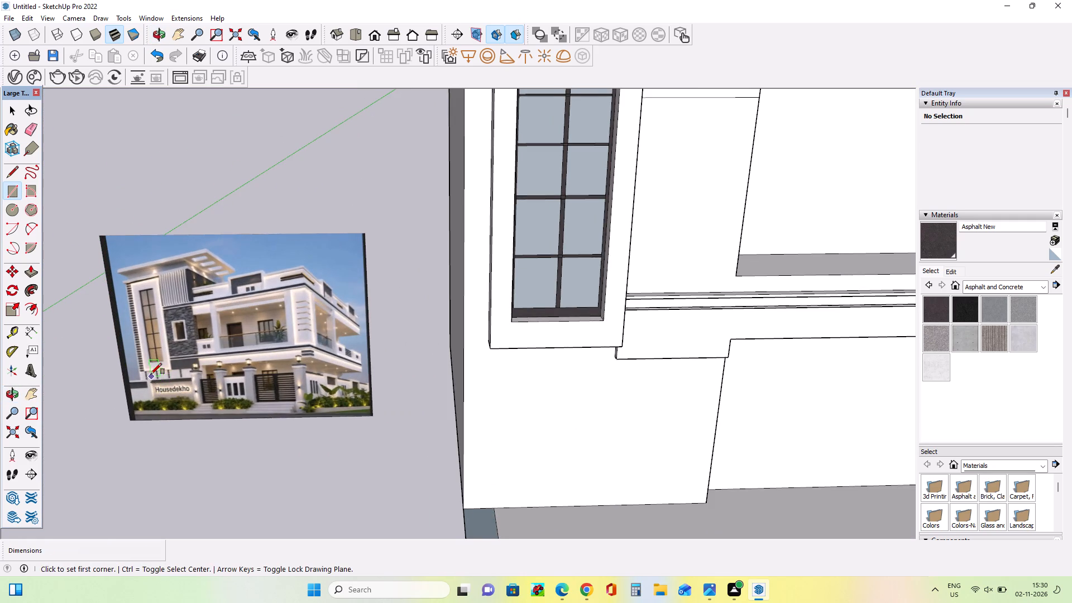
middle_click_drag(151, 374, 159, 390)
middle_click_drag(286, 346, 289, 358)
scroll(203, 387, "up", 3)
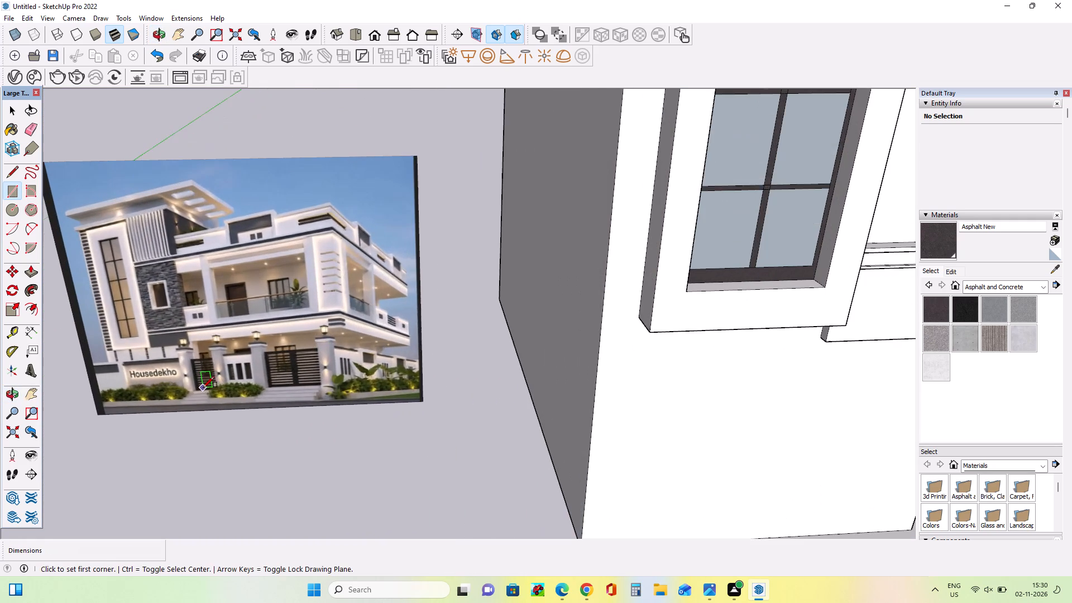
scroll(203, 387, "down", 9)
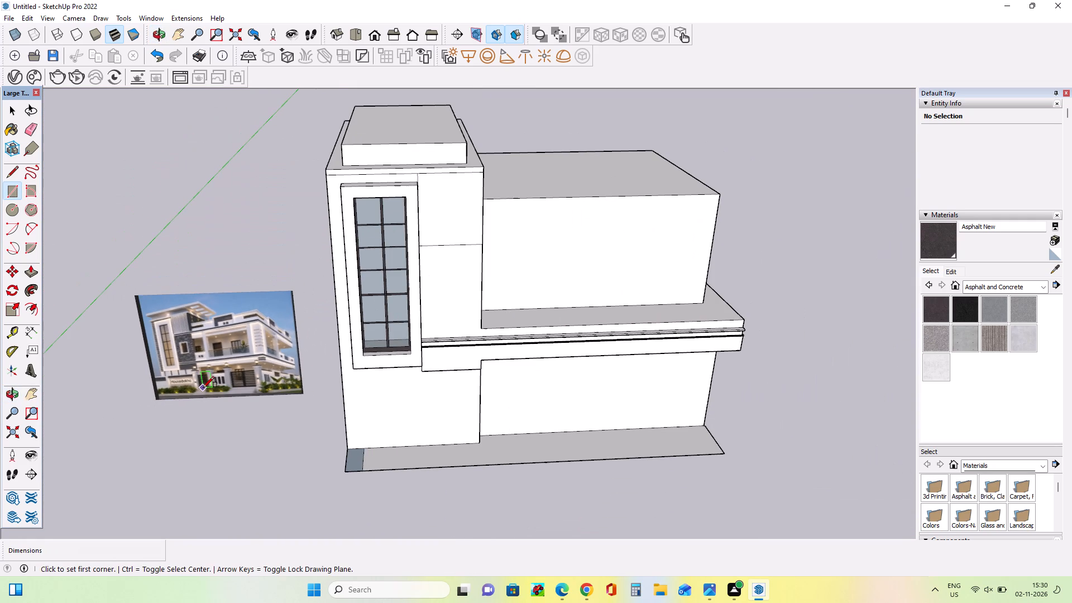
middle_click_drag(186, 387, 188, 395)
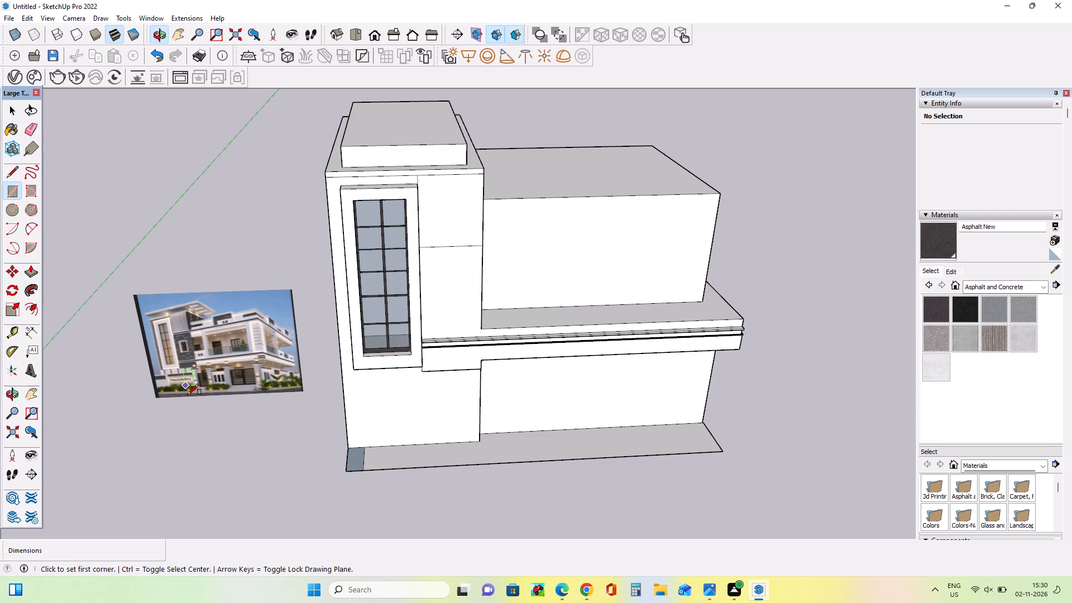
middle_click_drag(188, 395, 203, 357)
scroll(177, 362, "up", 8)
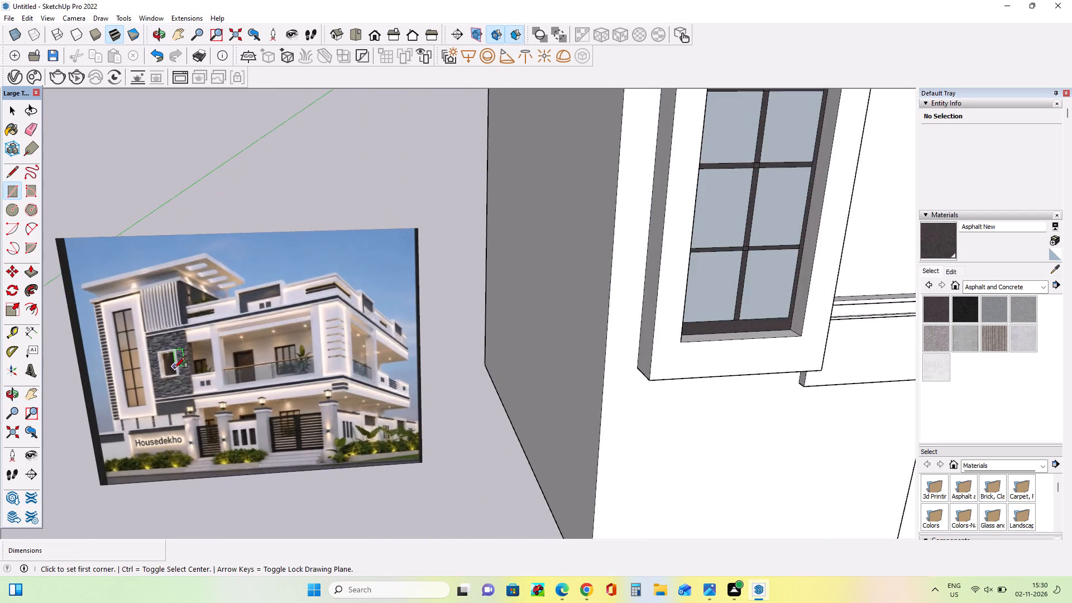
scroll(174, 368, "up", 4)
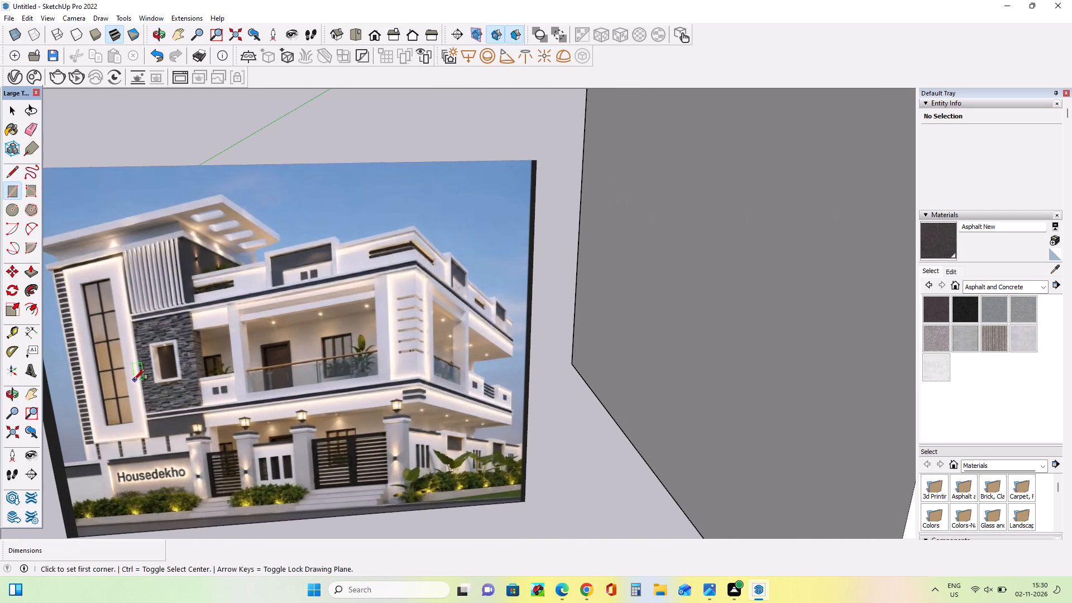
Draw a narrow vertical strip about 15' 3 13/16" tall on the tower's fin panel, just inside its edge nearest the window surround.
scroll(133, 380, "down", 14)
scroll(497, 368, "up", 1)
middle_click_drag(510, 390, 484, 424)
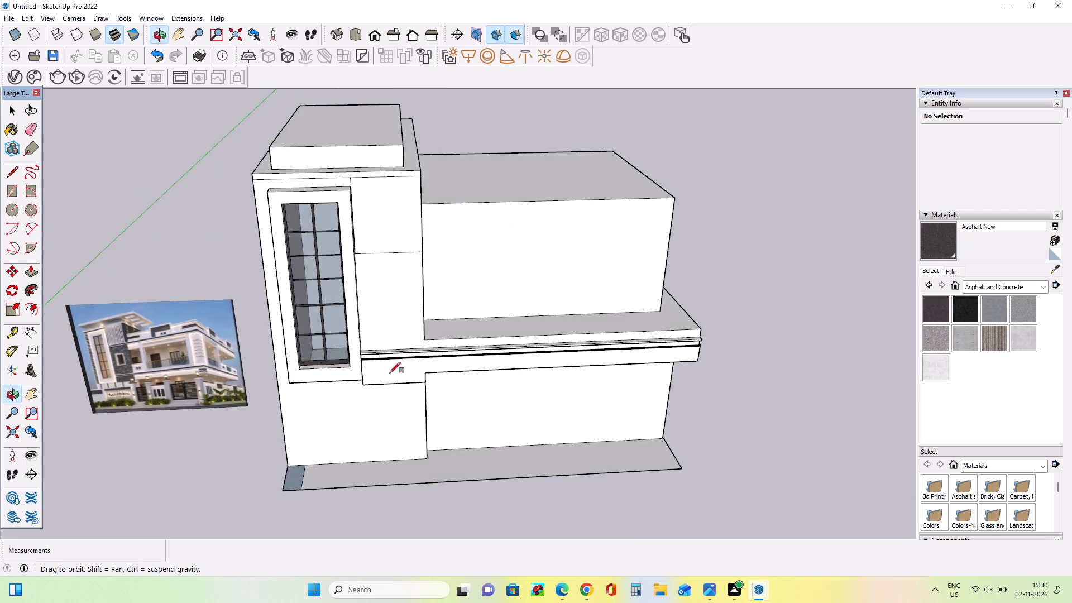
scroll(351, 270, "up", 4)
middle_click_drag(362, 287, 367, 301)
scroll(366, 299, "down", 4)
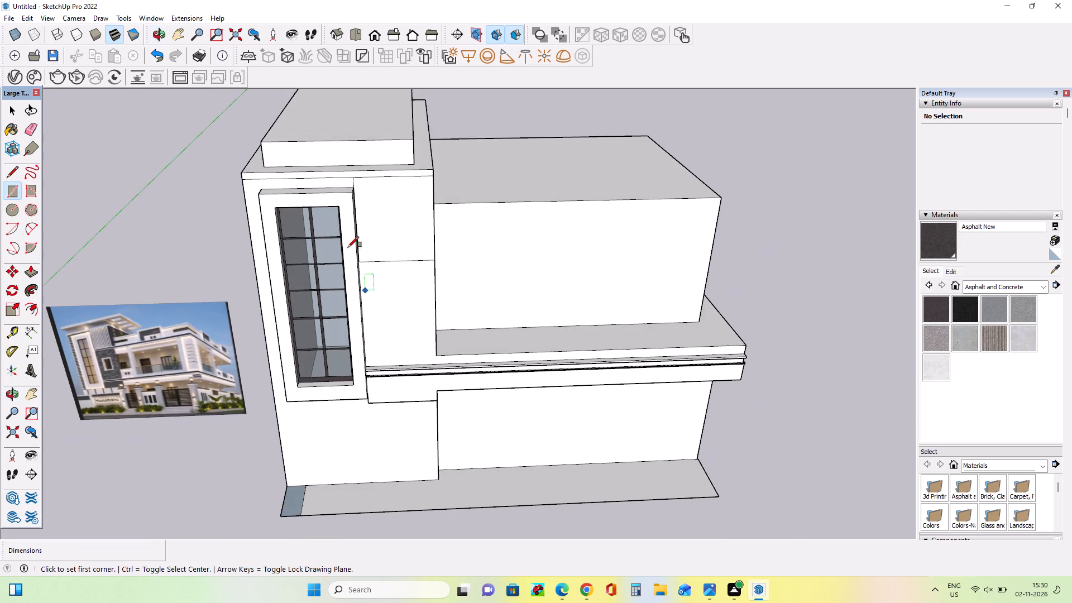
scroll(347, 245, "up", 8)
middle_click_drag(384, 286, 363, 331)
scroll(366, 277, "up", 5)
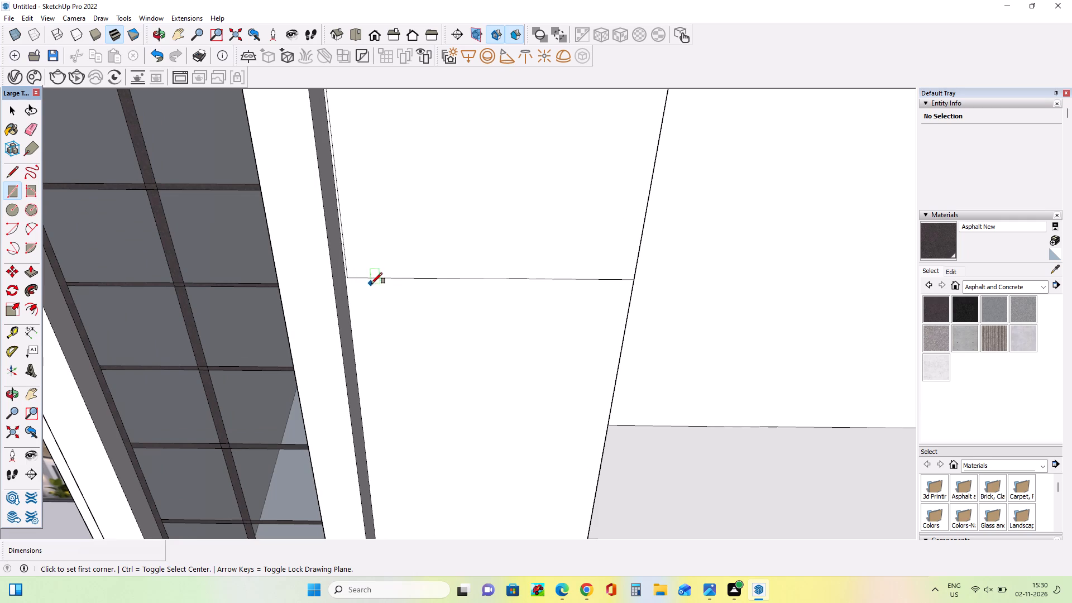
left_click_drag(356, 277, 365, 276)
scroll(405, 294, "down", 2)
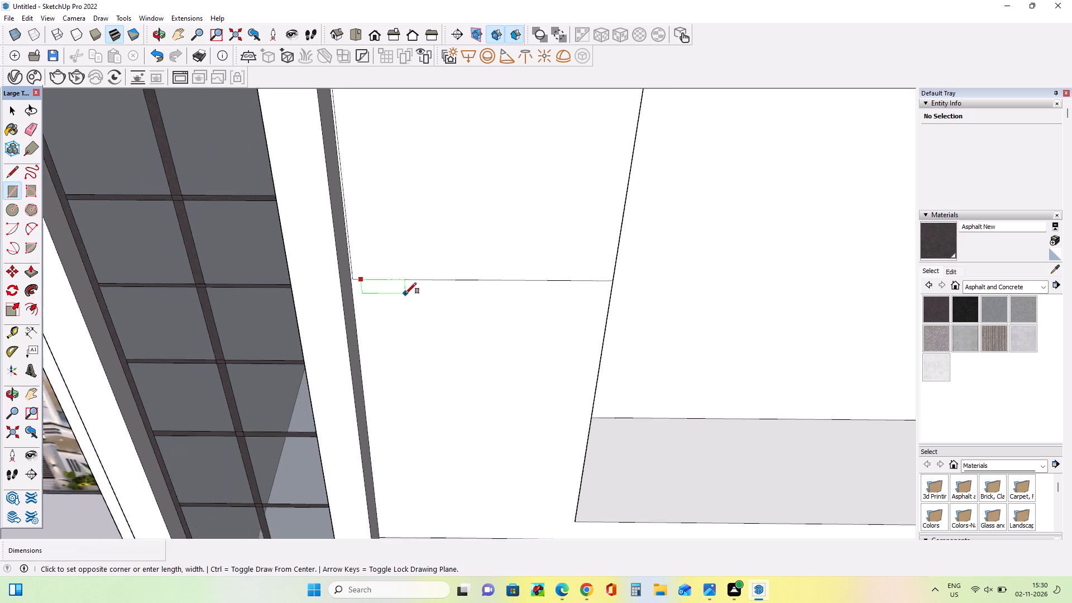
scroll(405, 294, "down", 11)
scroll(398, 189, "up", 8)
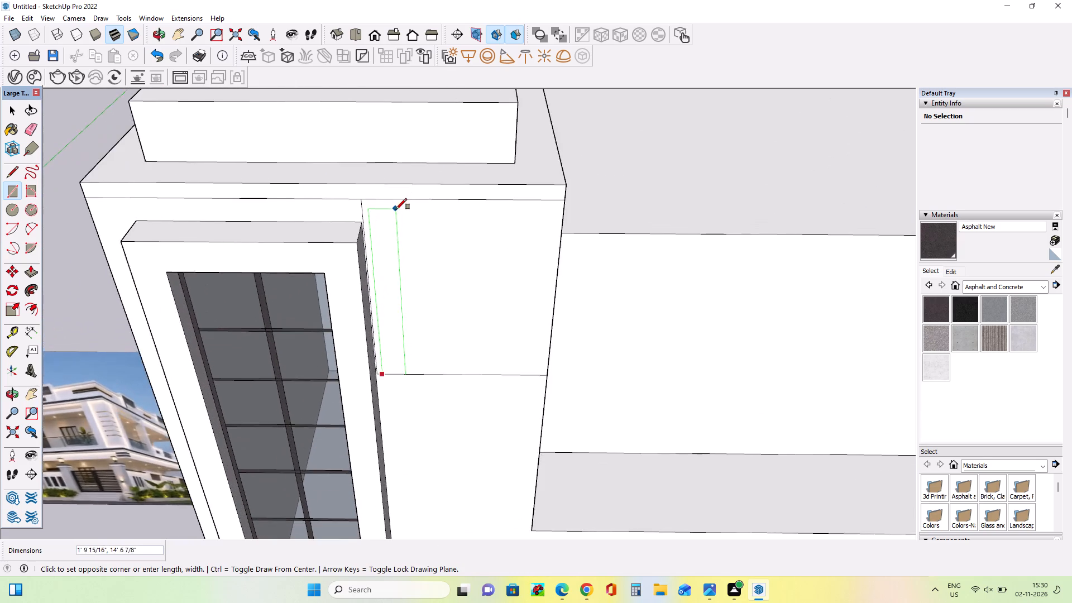
scroll(386, 206, "up", 4)
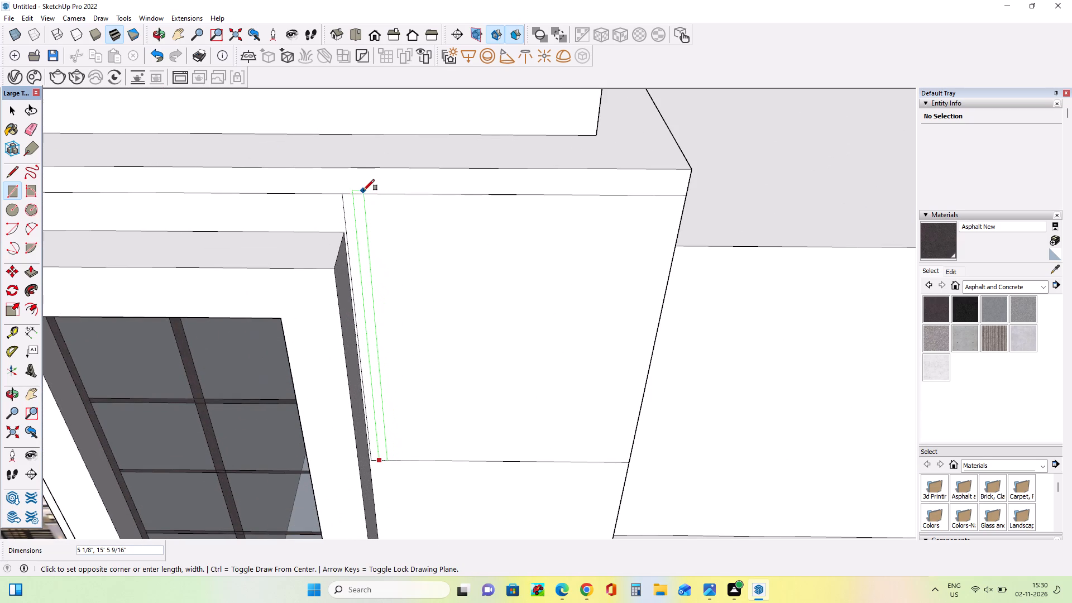
scroll(363, 192, "up", 6)
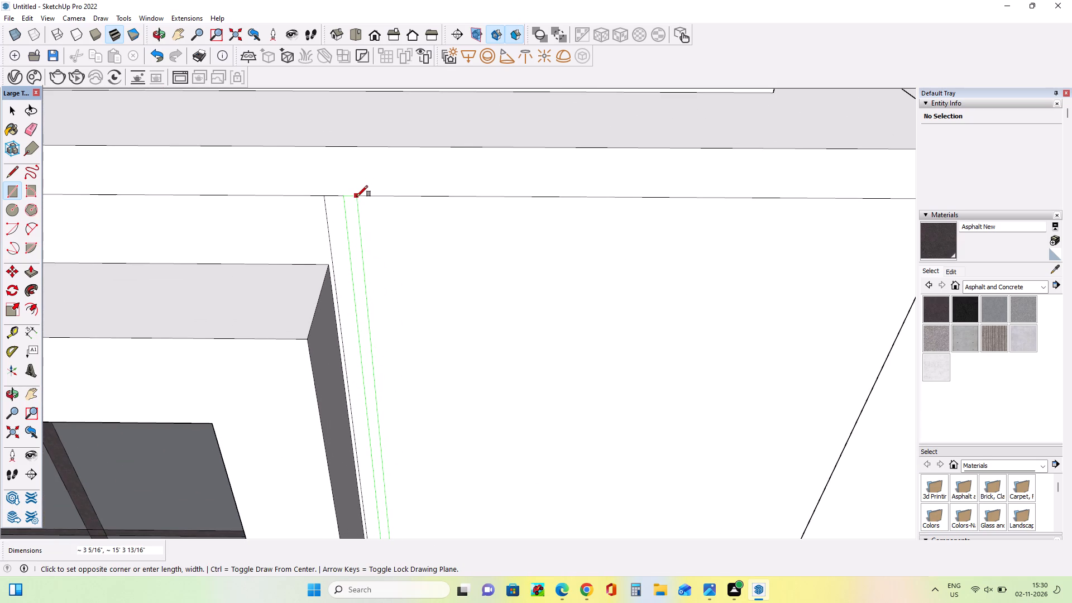
left_click(351, 198)
Copy the strip's two long edges across the fin panel at about 4 1/4" spacing, arrayed as 15 copies.
scroll(453, 222, "down", 4)
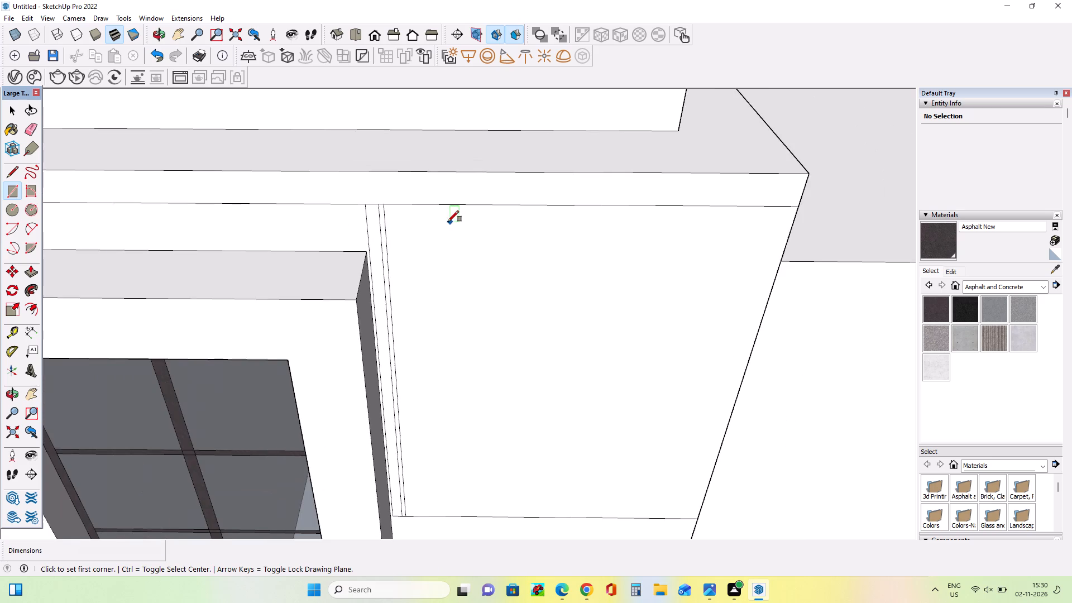
middle_click_drag(440, 222, 446, 149)
scroll(492, 228, "down", 7)
middle_click_drag(523, 377, 514, 348)
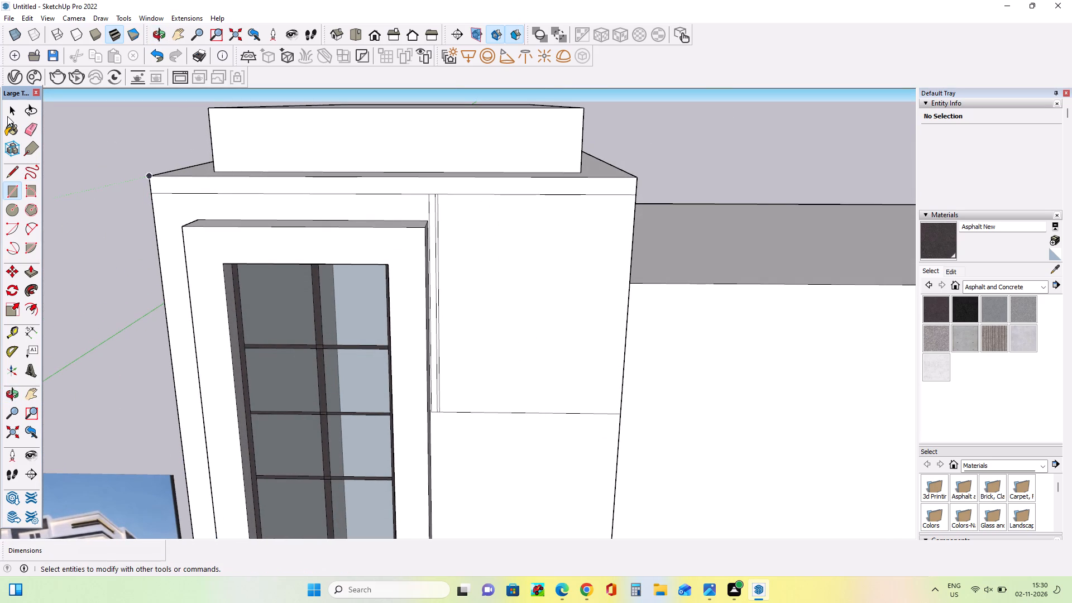
left_click(13, 109)
scroll(523, 333, "up", 7, "ctrl")
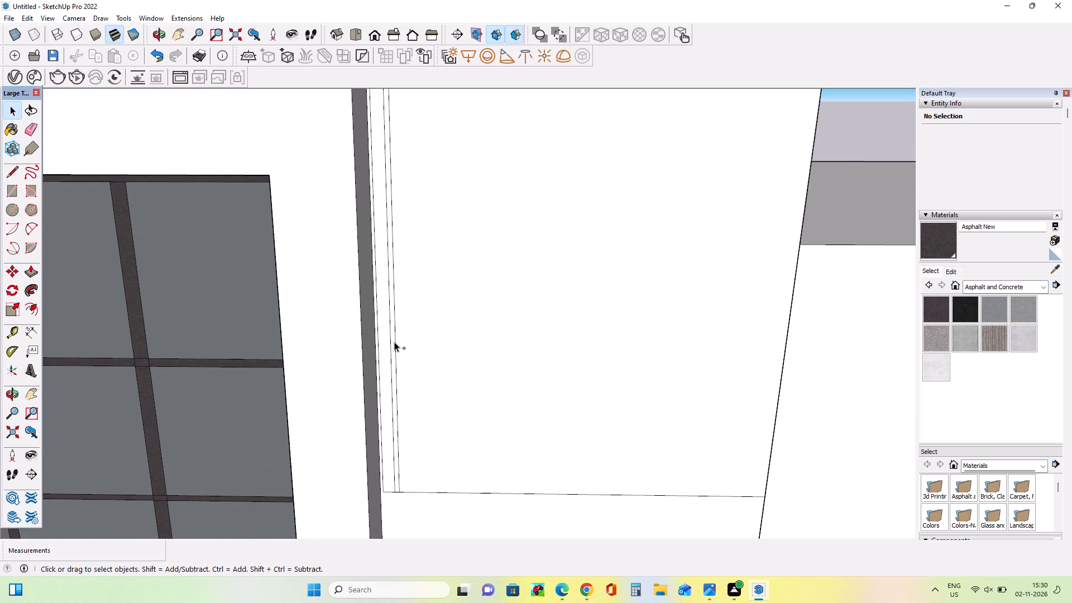
left_click(394, 342, "ctrl")
left_click(391, 346, "ctrl")
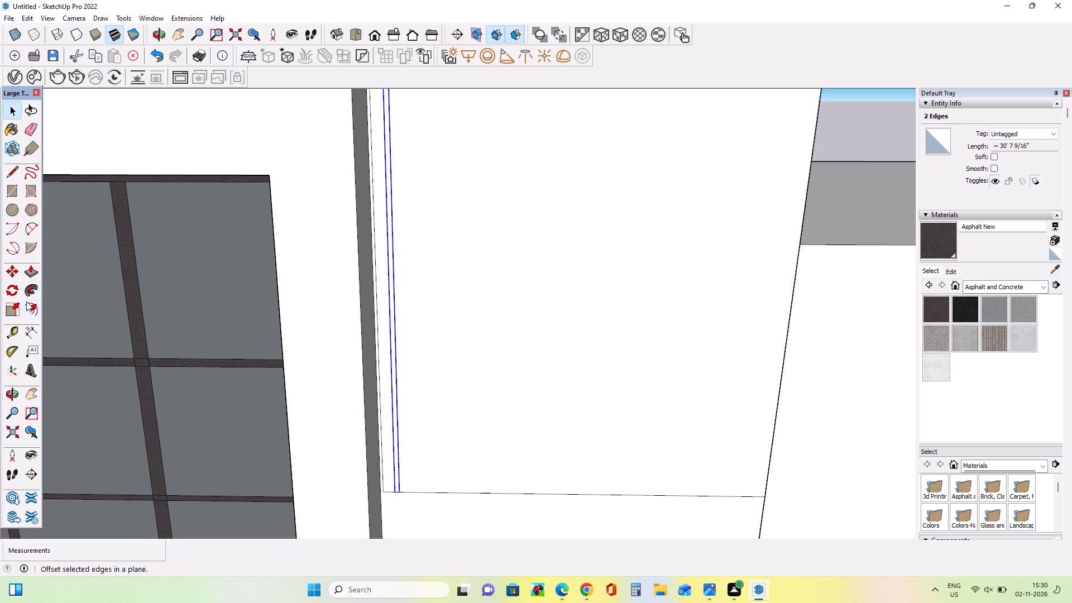
left_click(16, 274)
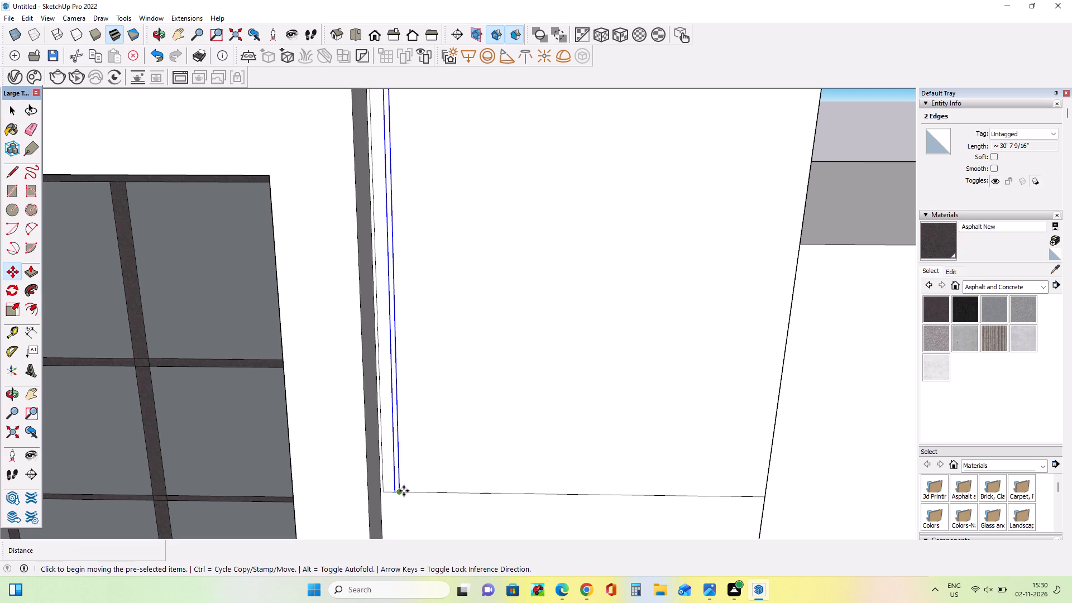
left_click(400, 493)
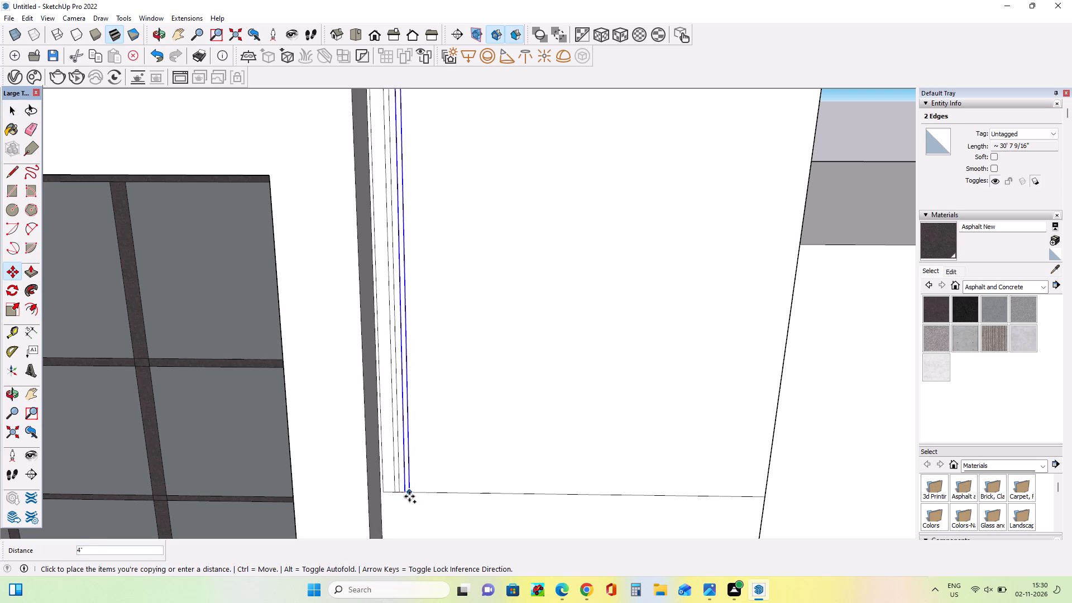
left_click(409, 496)
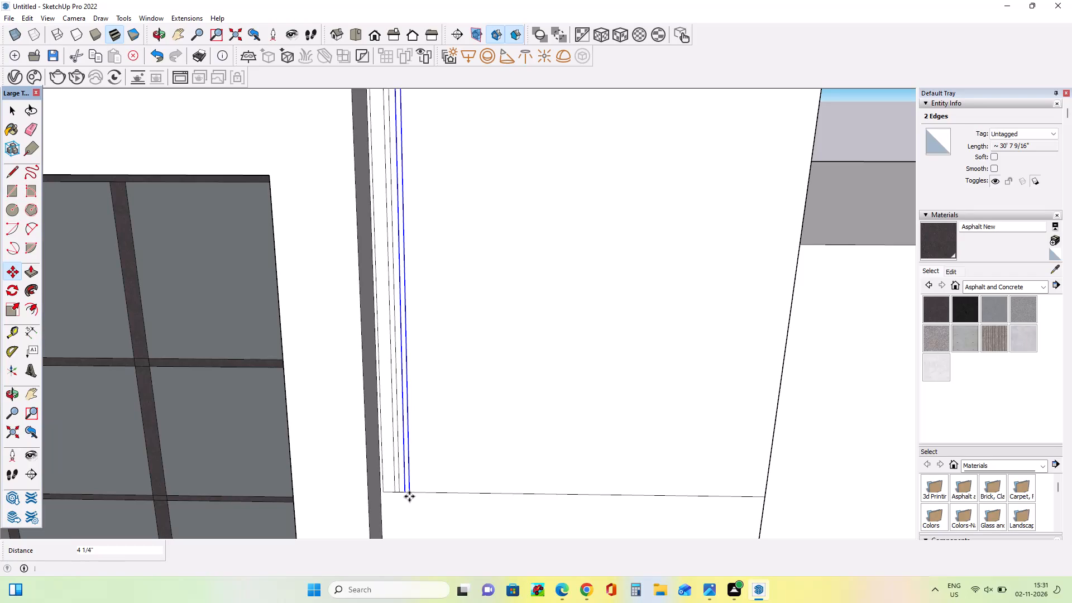
key("shift+asterisk")
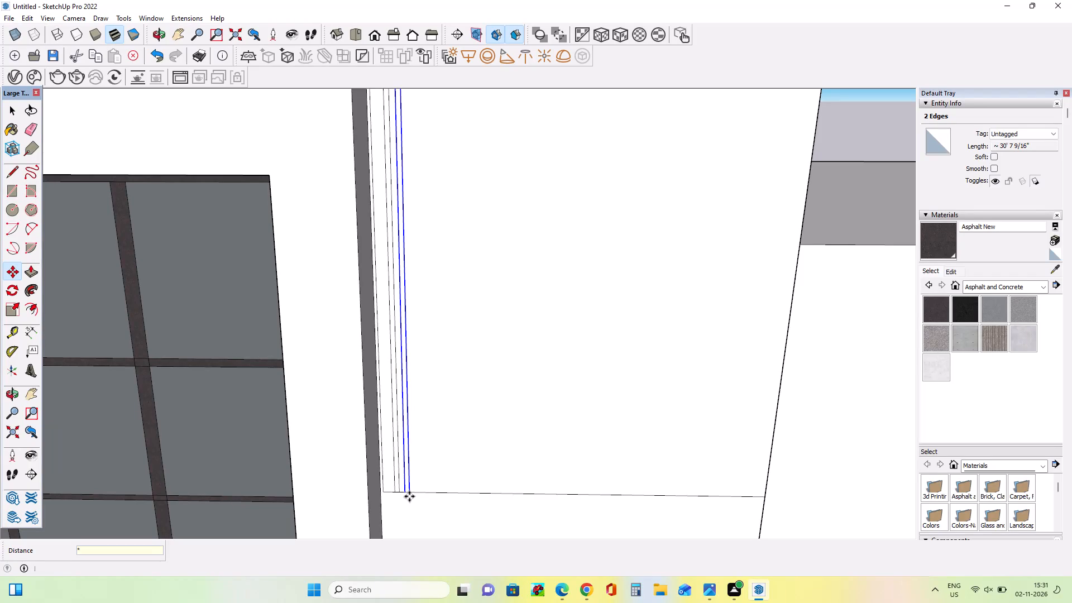
key("1")
key("5")
key("Return")
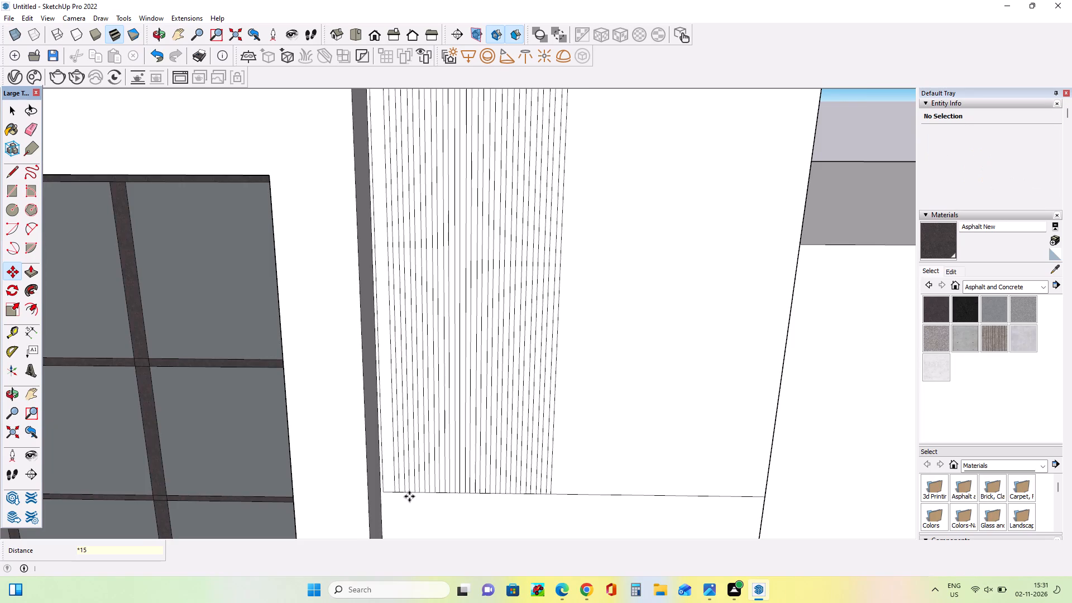
Push/pull the first eight narrow strips of the tower's fin panel outward about 1 7/16", starting beside the window surround.
scroll(409, 496, "up", 1)
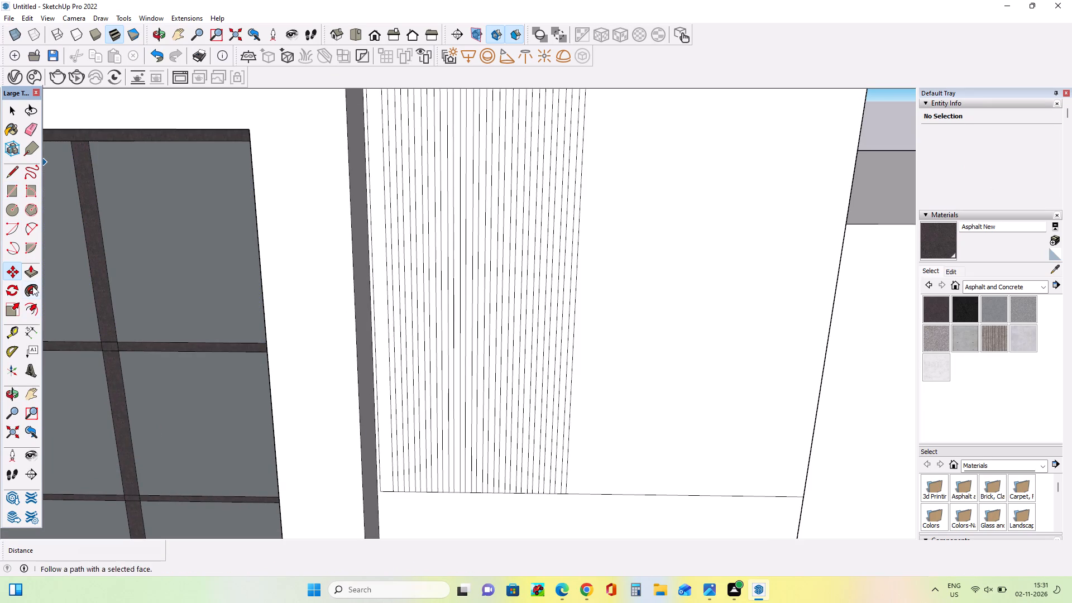
left_click(37, 276)
scroll(394, 515, "up", 8)
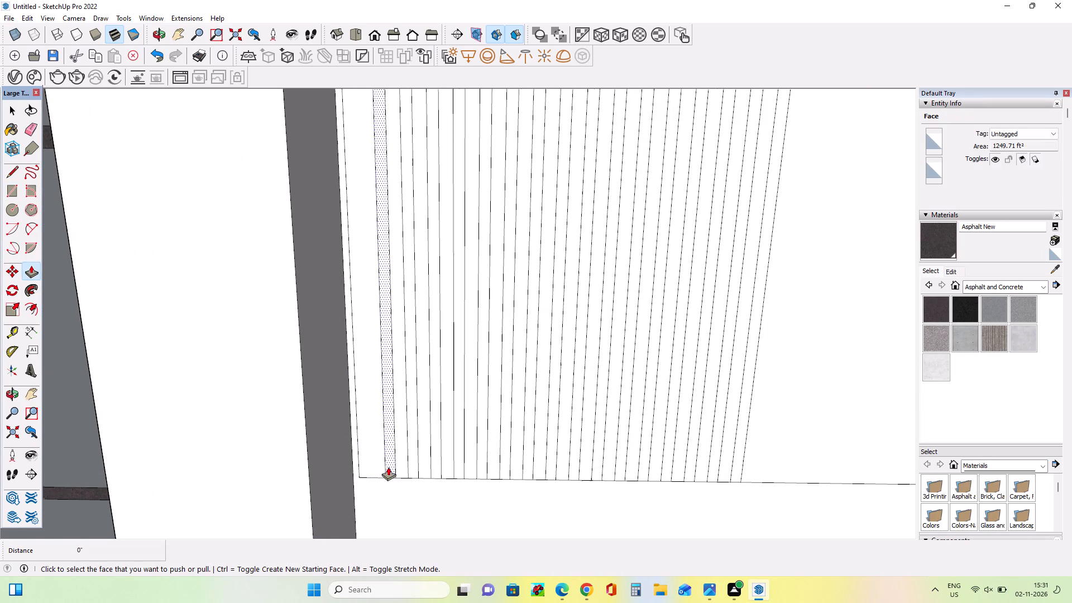
left_click(388, 467)
middle_click_drag(416, 481, 313, 491)
left_click_drag(407, 465, 384, 457)
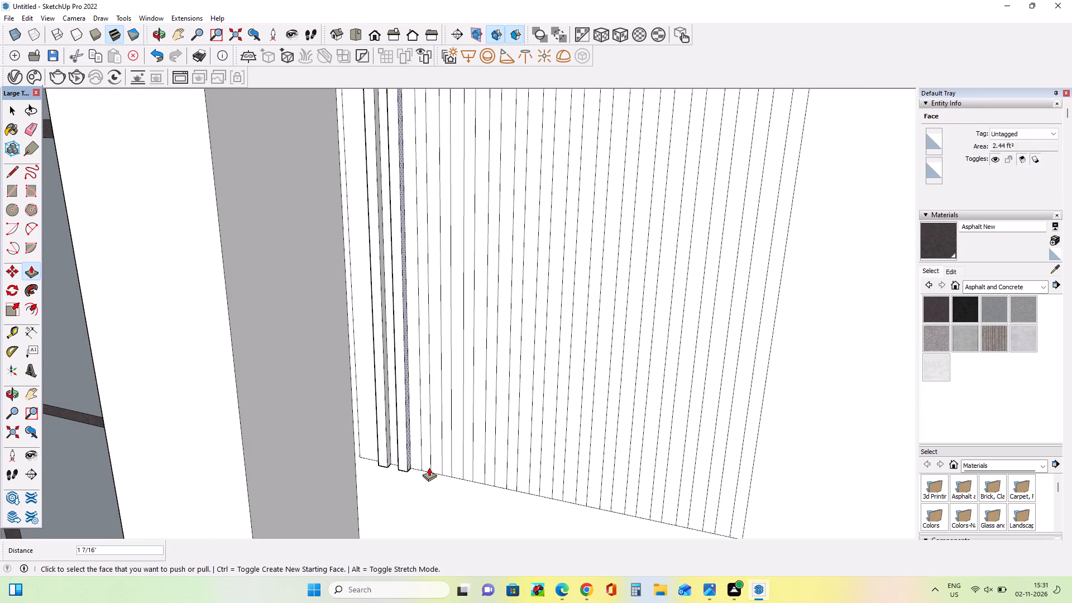
left_click_drag(424, 466, 409, 461)
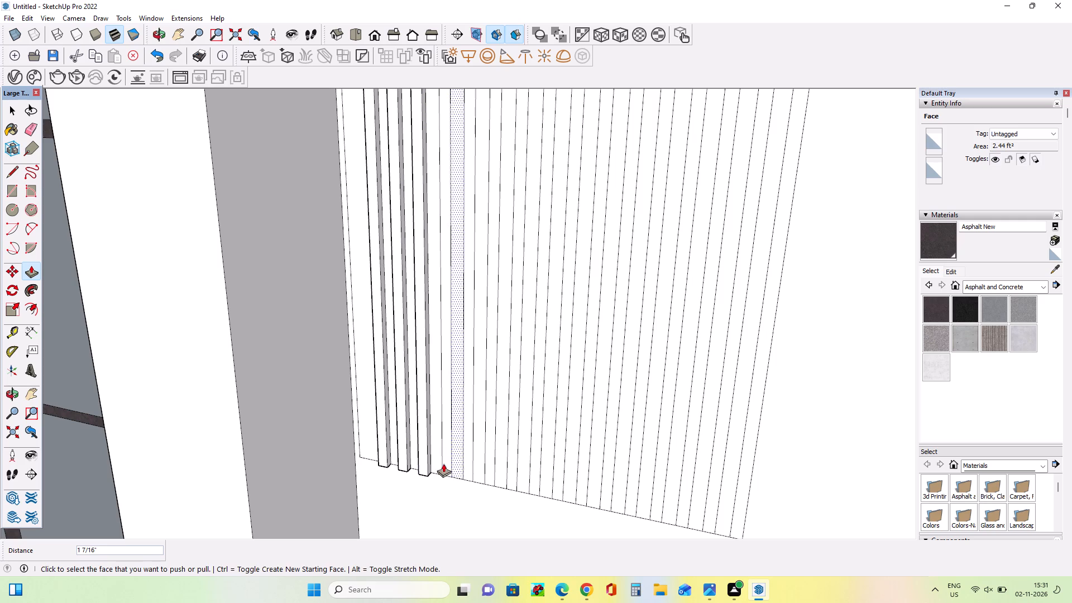
left_click_drag(447, 465, 423, 458)
left_click_drag(469, 462, 446, 462)
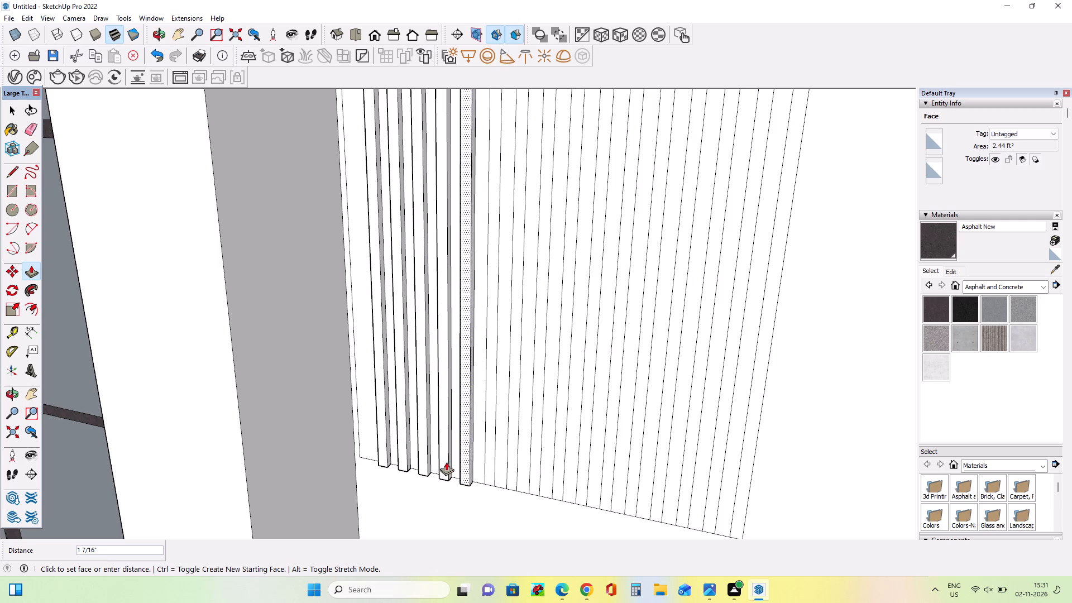
left_click_drag(446, 462, 446, 461)
left_click_drag(485, 468, 470, 467)
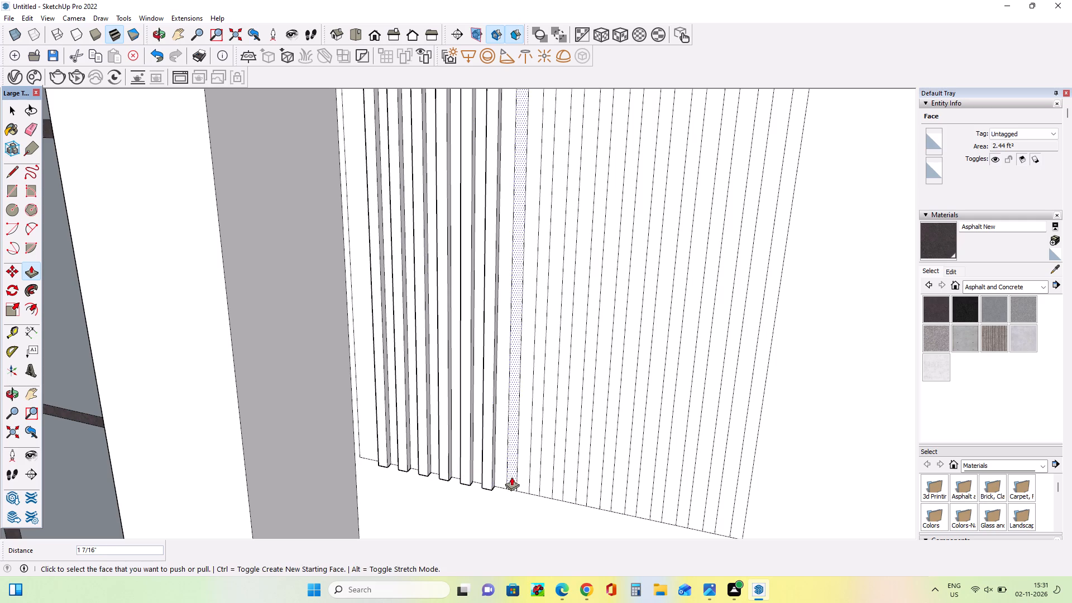
left_click_drag(512, 477, 490, 475)
left_click(531, 485)
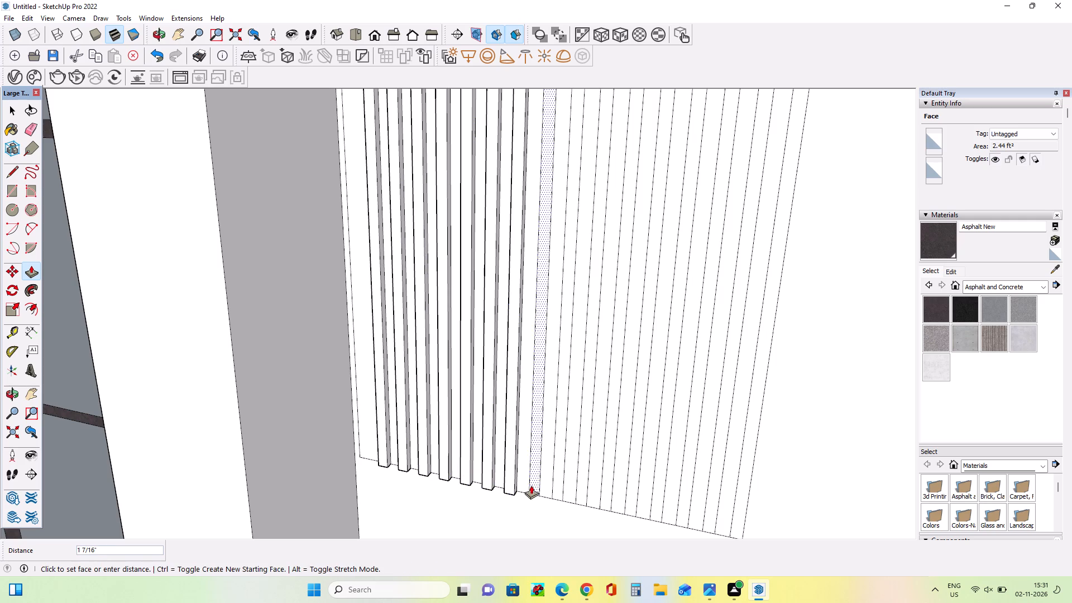
left_click(506, 480)
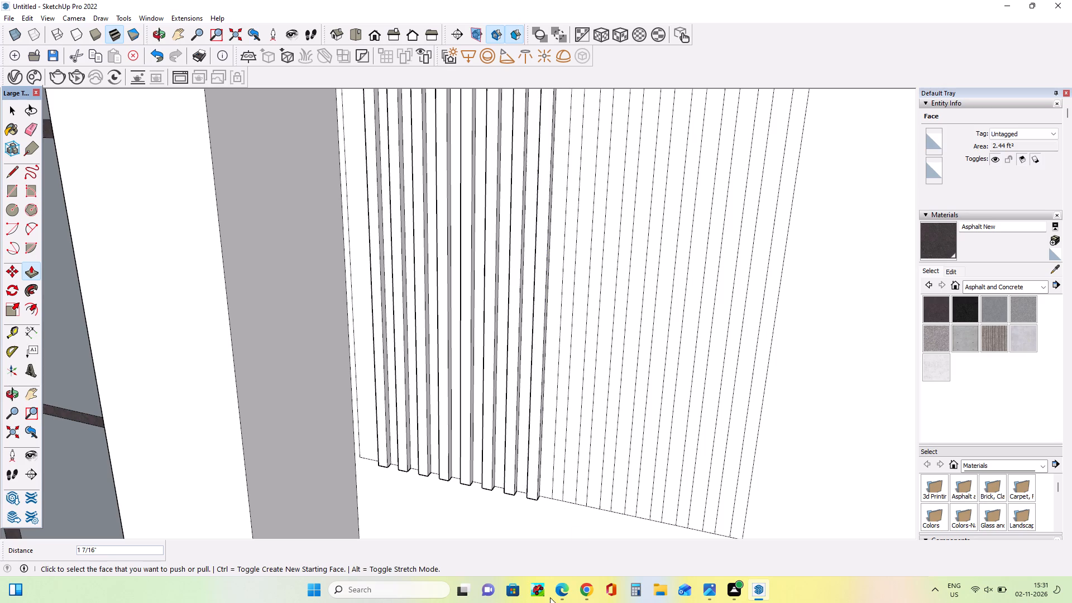
Push/pull the remaining eight narrow strips of the fin panel outward about 1 7/16" to match the first fins.
scroll(562, 499, "up", 2)
left_click_drag(557, 493, 544, 493)
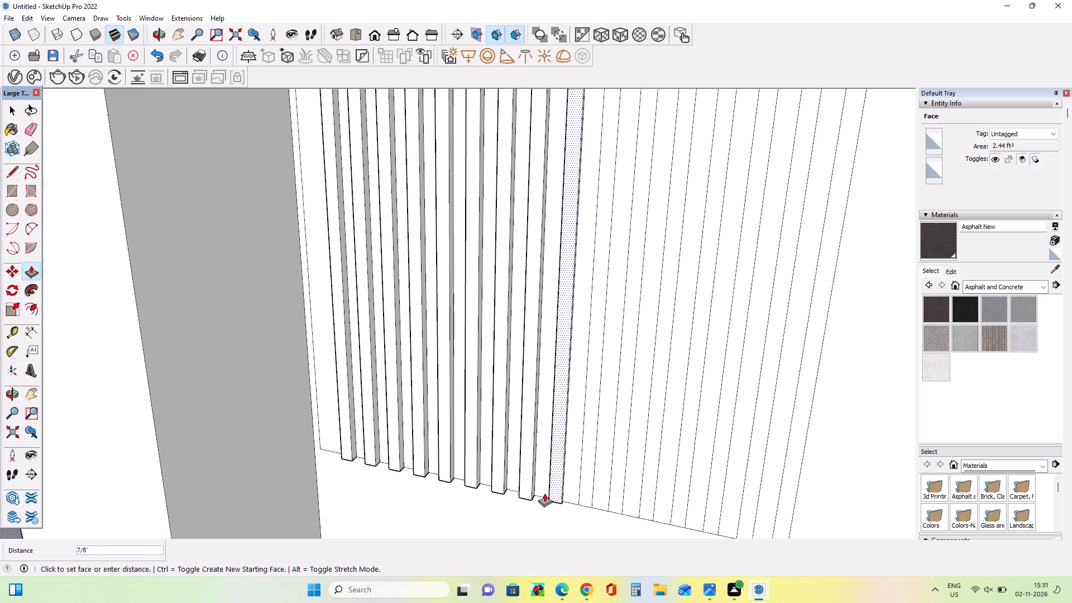
left_click_drag(544, 493, 528, 485)
left_click_drag(583, 501, 552, 492)
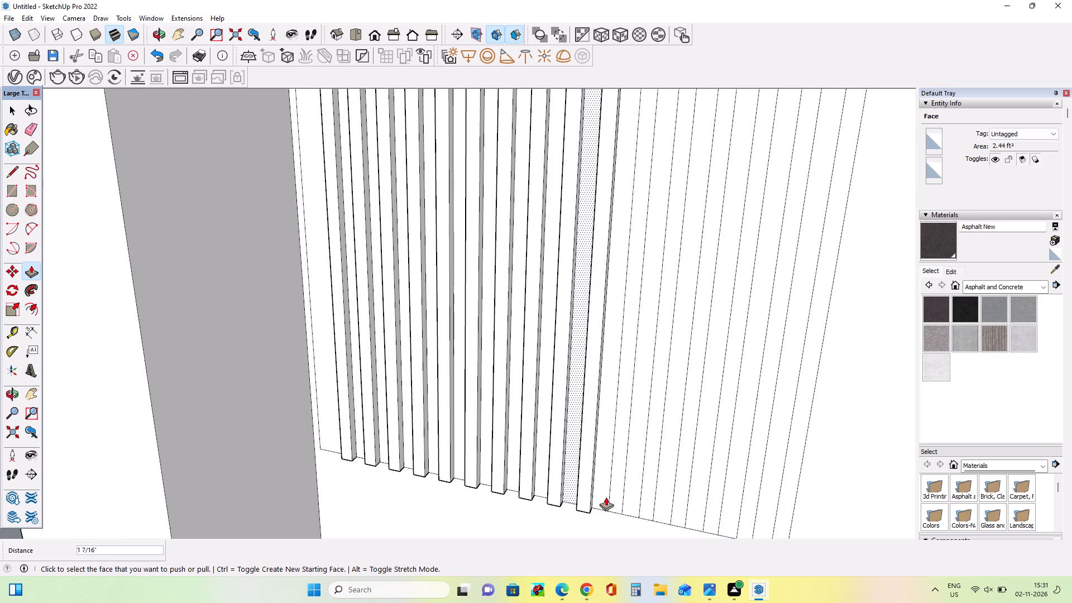
left_click_drag(612, 502, 591, 495)
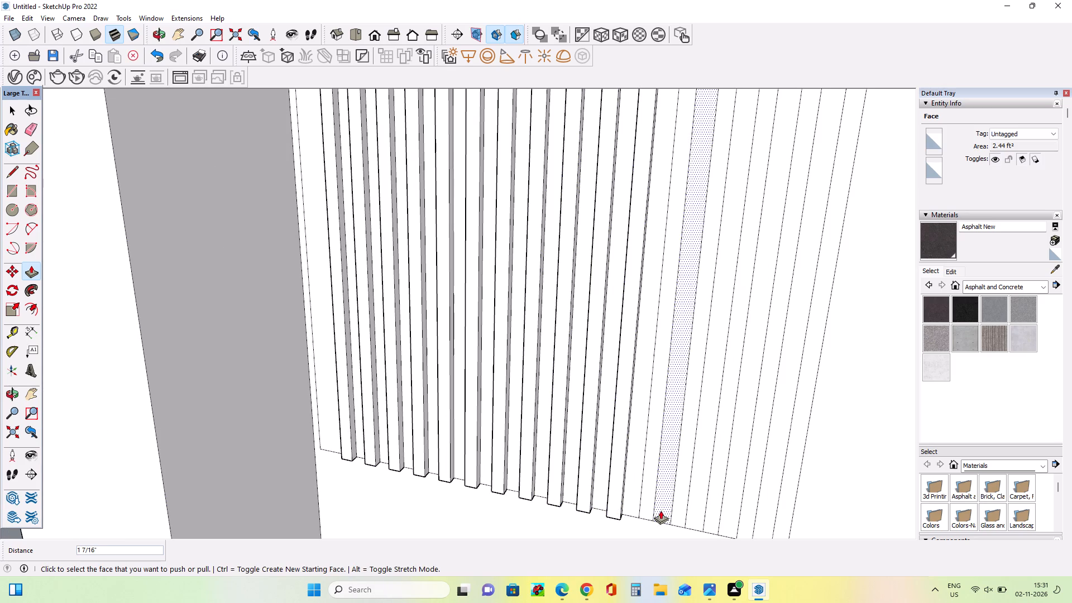
left_click_drag(647, 514, 609, 504)
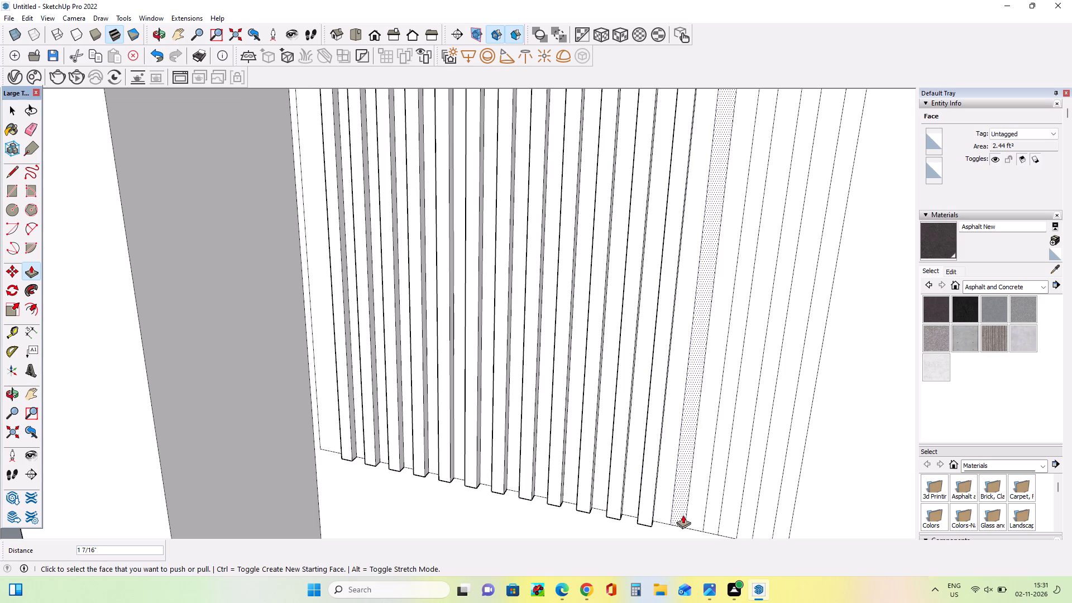
left_click_drag(680, 515, 634, 515)
left_click_drag(716, 518, 707, 521)
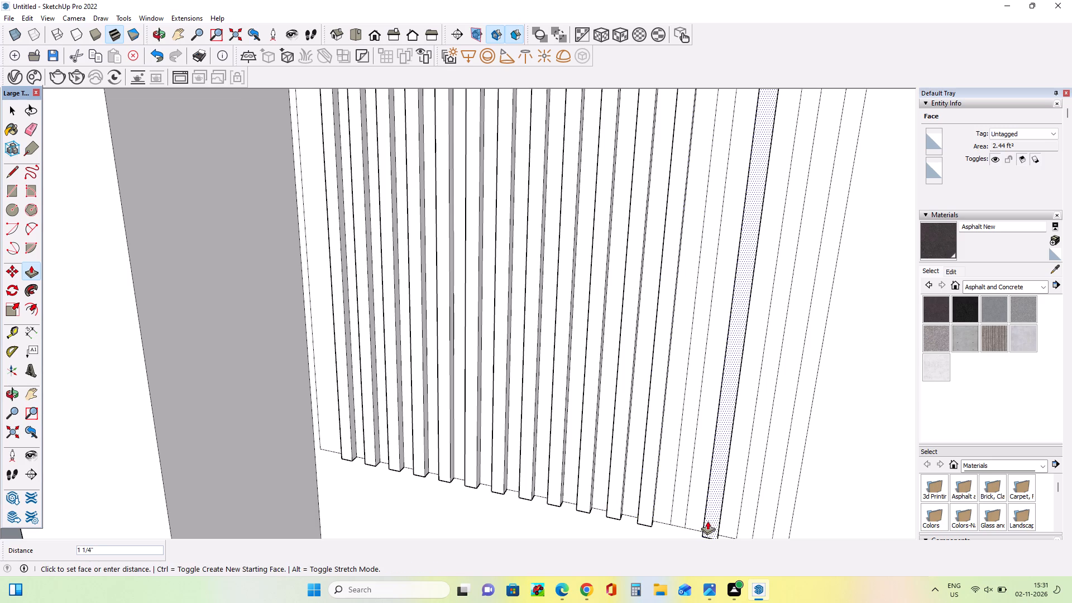
left_click_drag(707, 521, 645, 513)
left_click_drag(674, 515, 648, 511)
left_click_drag(745, 520, 722, 520)
scroll(745, 479, "down", 3)
left_click_drag(774, 525, 759, 522)
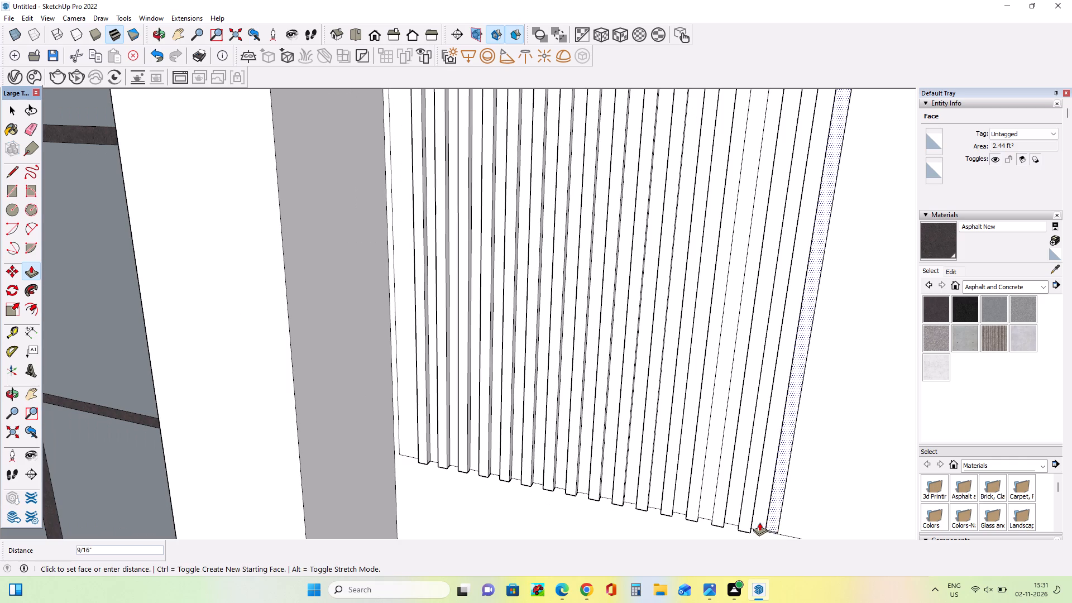
left_click_drag(759, 522, 744, 516)
Examine the fins from several angles, including the flat gap between the first fin and the window surround.
middle_click_drag(626, 497, 797, 506)
scroll(789, 502, "down", 3)
middle_click_drag(703, 482, 608, 451)
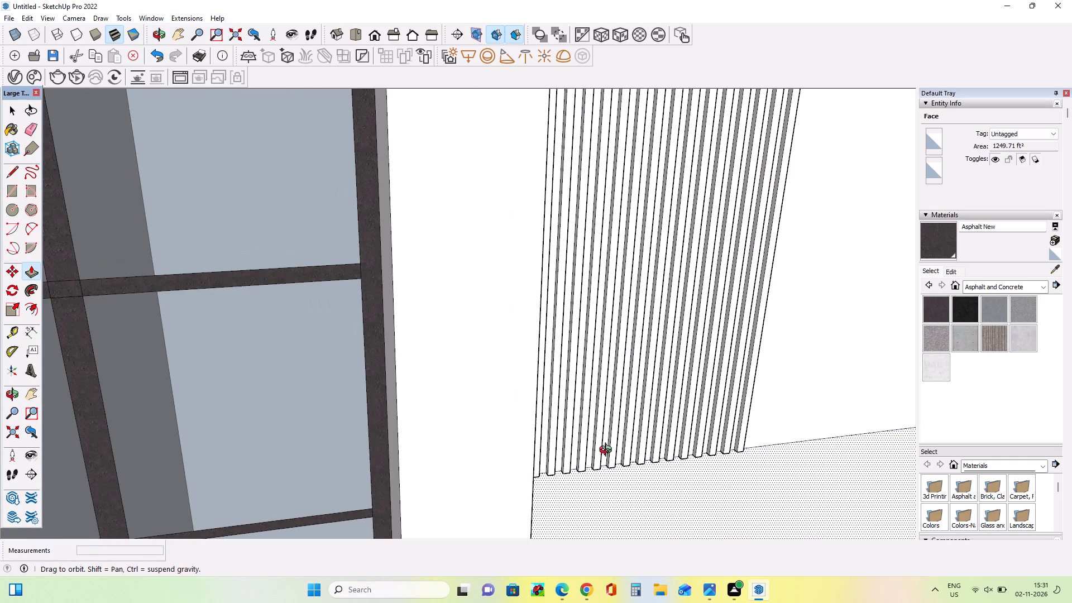
middle_click_drag(608, 451, 484, 432)
scroll(423, 473, "up", 3)
middle_click_drag(486, 492, 518, 519)
scroll(519, 510, "down", 8)
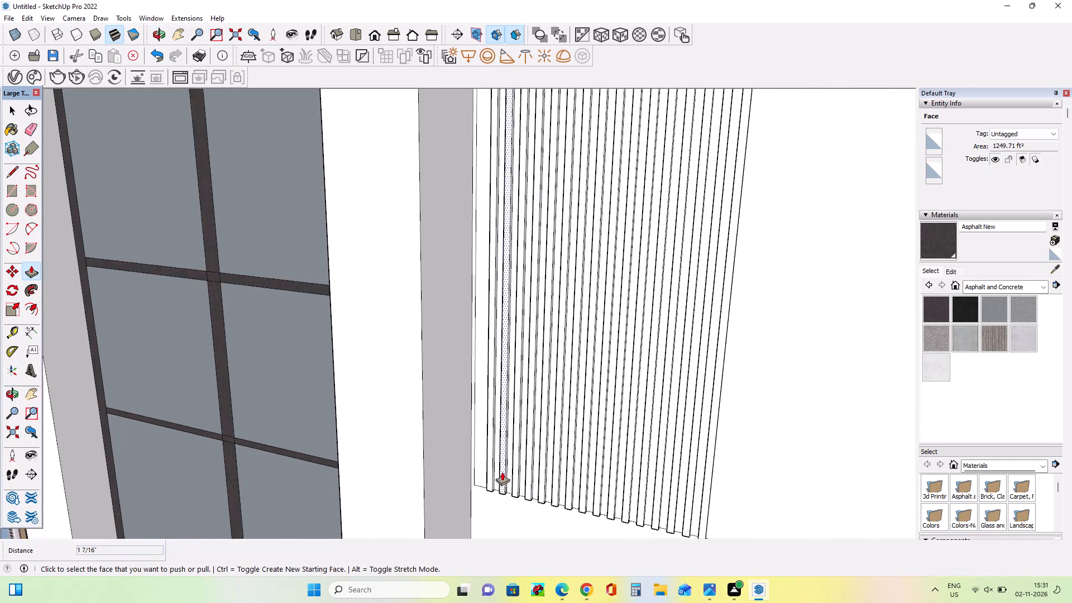
scroll(502, 472, "down", 4)
middle_click_drag(562, 450, 587, 478)
scroll(499, 384, "up", 4)
middle_click_drag(509, 408, 513, 418)
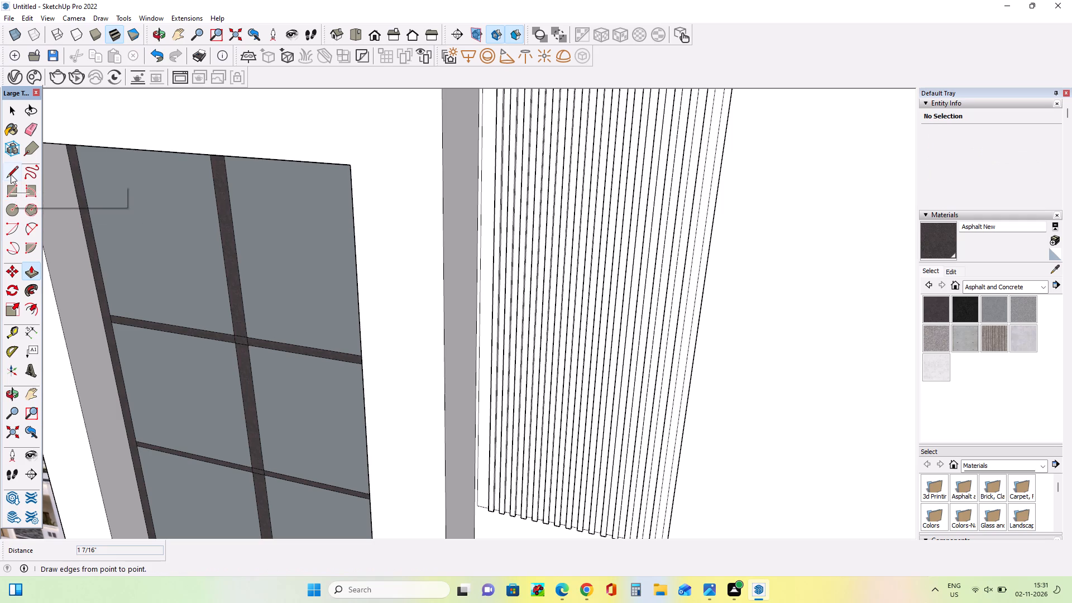
Draw two vertical lines about 15' 3 13/16" tall in the gap beside the window surround, outlining one more narrow strip.
left_click(11, 174)
scroll(457, 527, "up", 12)
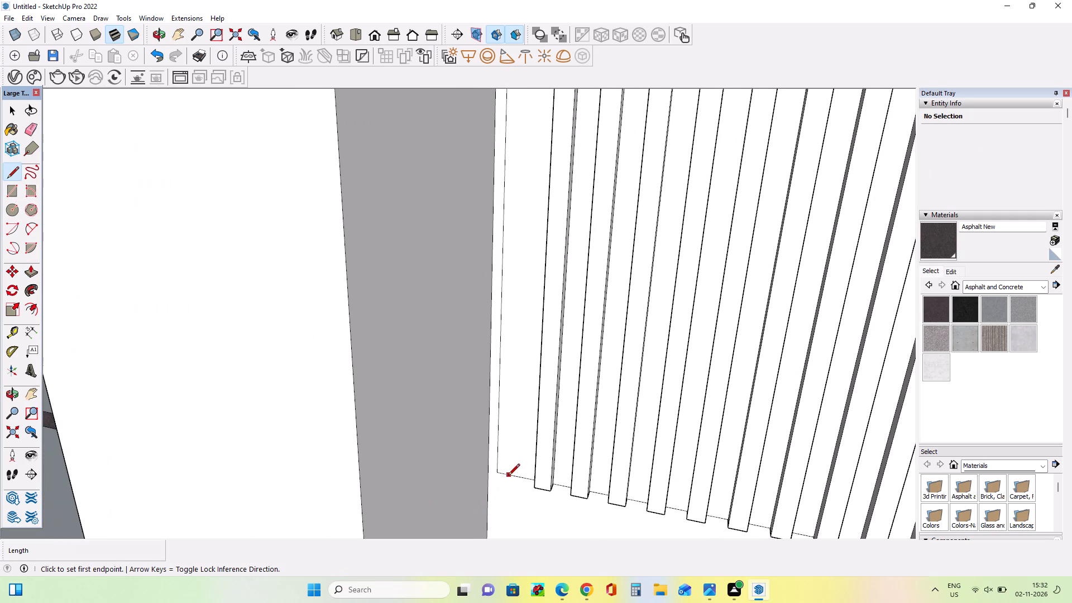
left_click(509, 473)
scroll(521, 472, "down", 16)
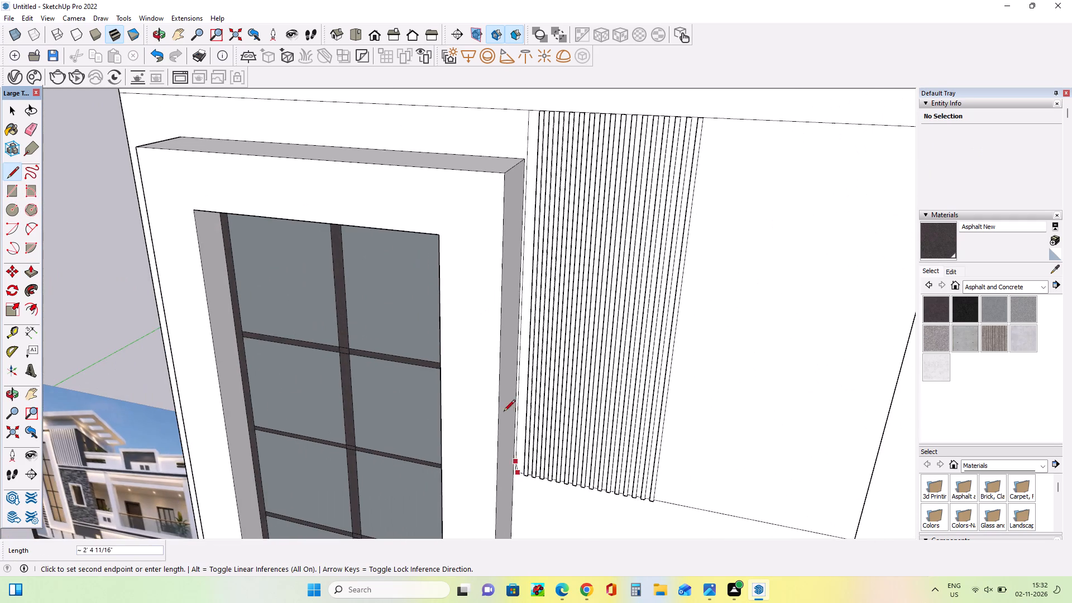
scroll(529, 221, "down", 5)
scroll(534, 142, "up", 10)
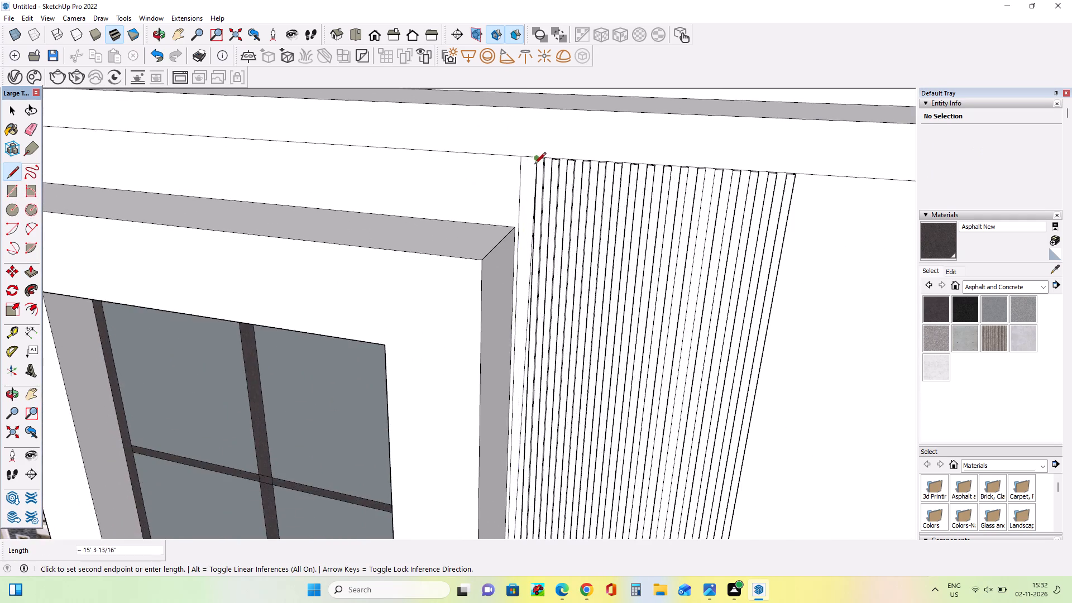
scroll(534, 165, "up", 3)
left_click(530, 153)
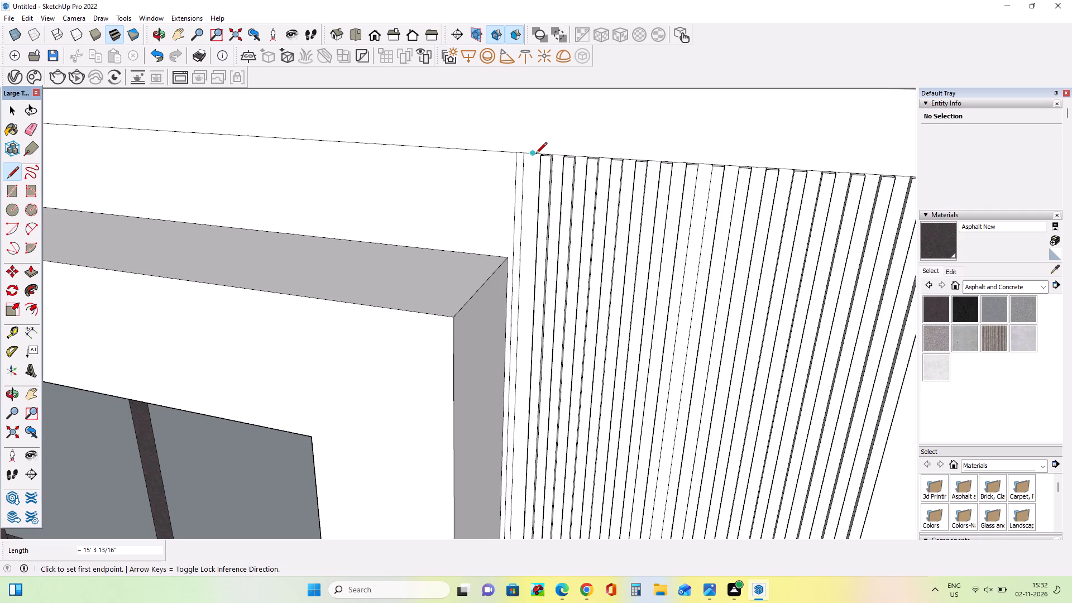
left_click(535, 155)
scroll(515, 233, "down", 16)
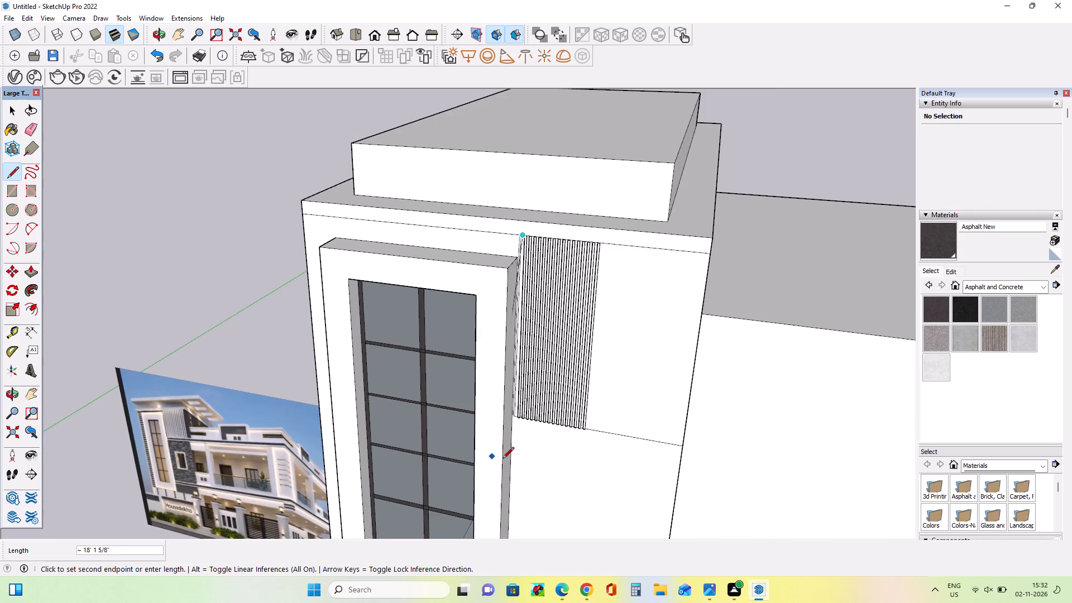
scroll(524, 432, "up", 7)
scroll(516, 425, "down", 1)
scroll(516, 425, "up", 12)
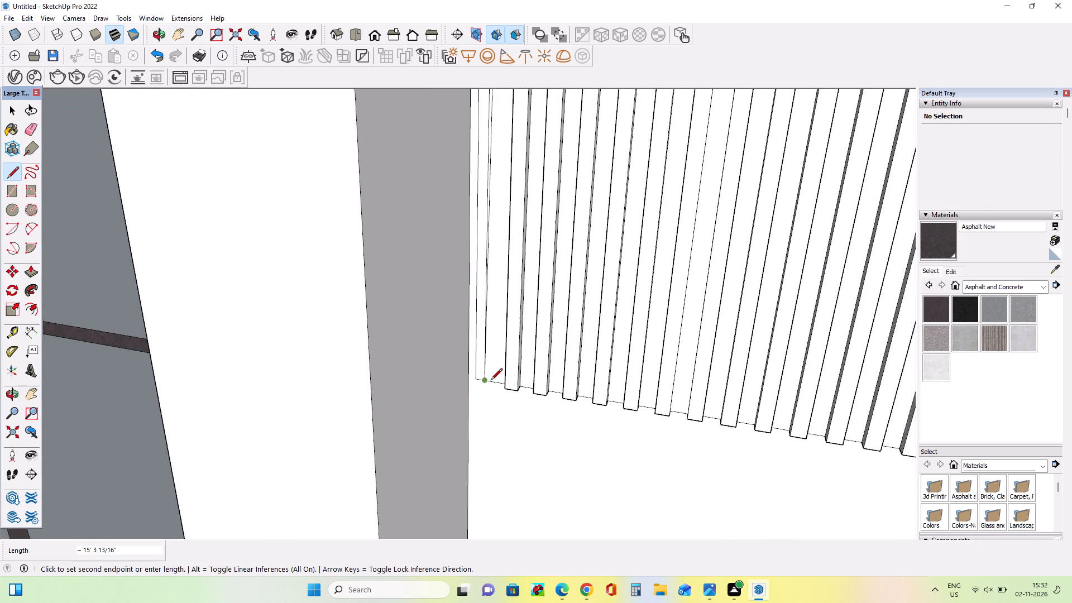
left_click(499, 381)
Push/pull the new strip beside the window surround outward about 1 7/16" to match the other fins.
middle_click_drag(506, 412, 515, 427)
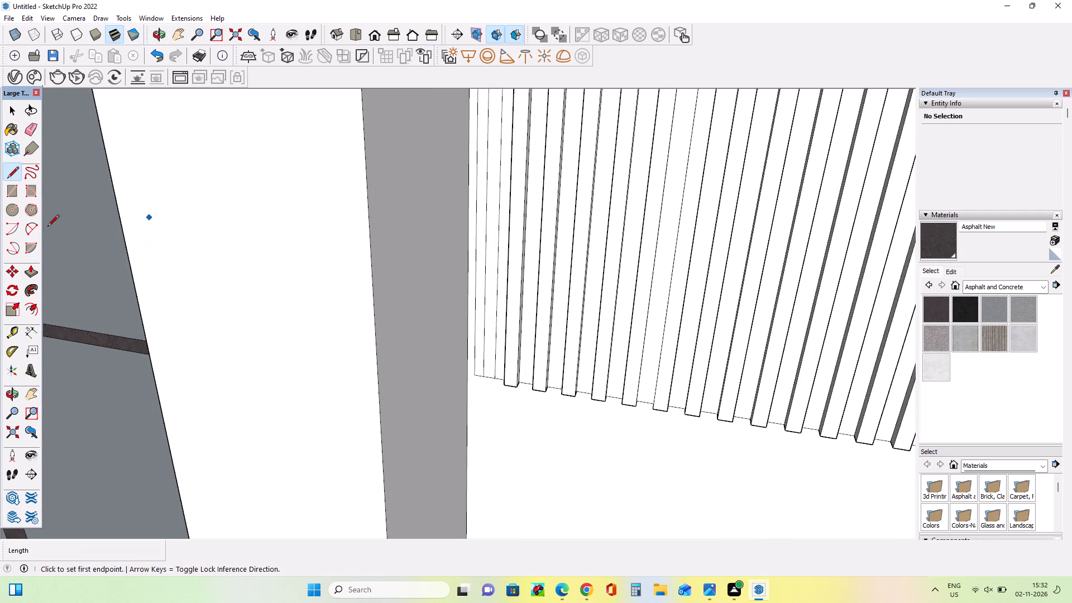
left_click(31, 268)
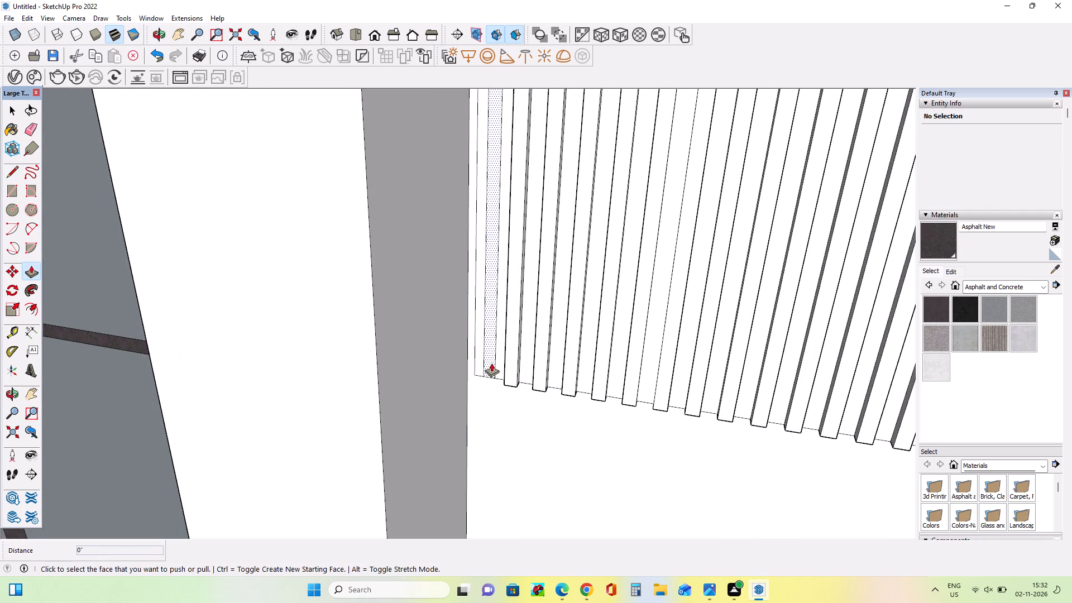
left_click_drag(491, 363, 507, 370)
Push the last fin, at the end farthest from the window surround, back flush with the tower face.
scroll(438, 367, "down", 16)
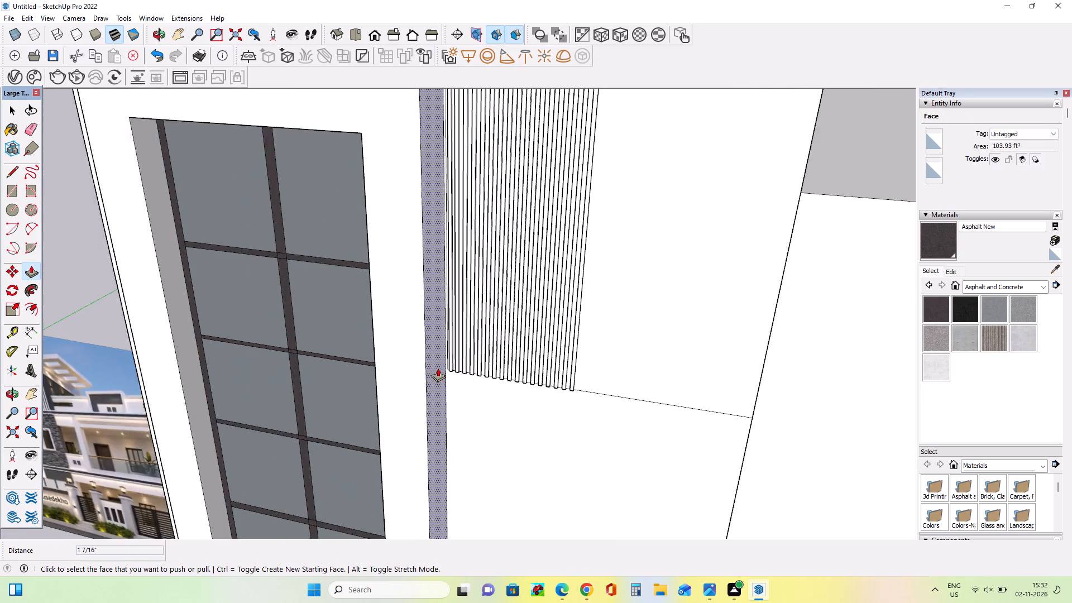
scroll(438, 368, "down", 5)
middle_click_drag(537, 350, 632, 232)
scroll(551, 266, "up", 4)
middle_click_drag(559, 316, 529, 349)
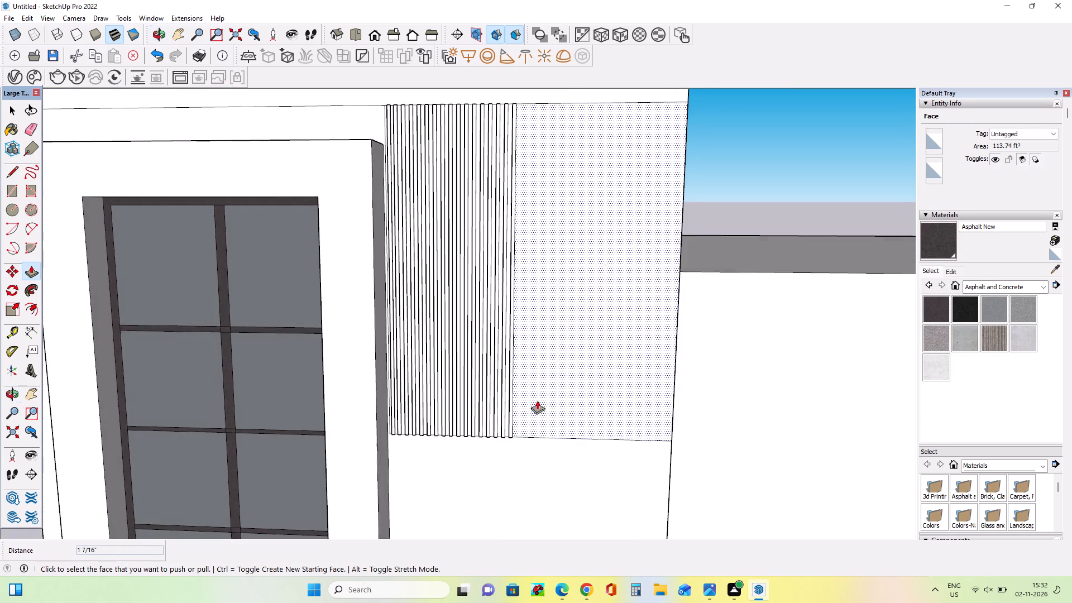
scroll(547, 442, "up", 4)
middle_click_drag(534, 444, 458, 481)
scroll(485, 432, "up", 3)
middle_click_drag(490, 443, 490, 456)
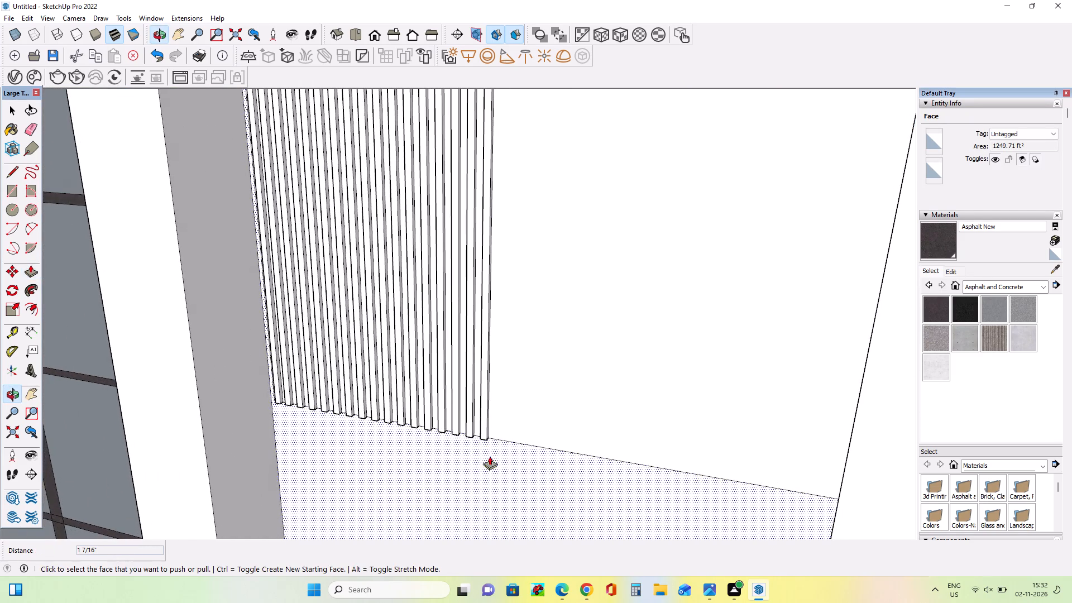
scroll(451, 417, "up", 2)
middle_click_drag(488, 449, 497, 461)
scroll(508, 448, "down", 3)
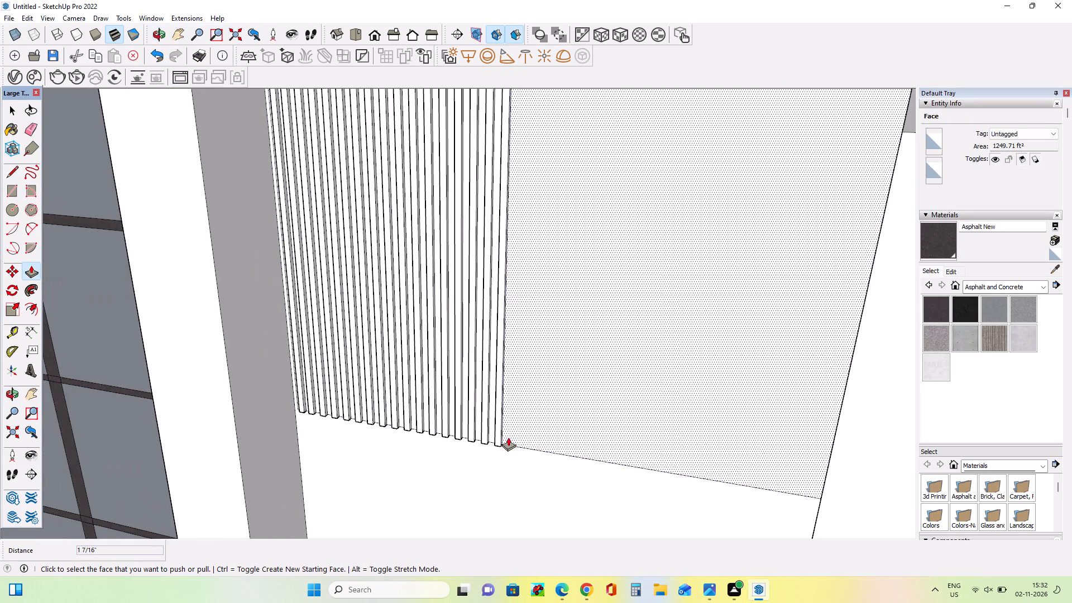
scroll(505, 437, "up", 9)
left_click_drag(490, 428, 516, 414)
middle_click_drag(517, 429, 529, 446)
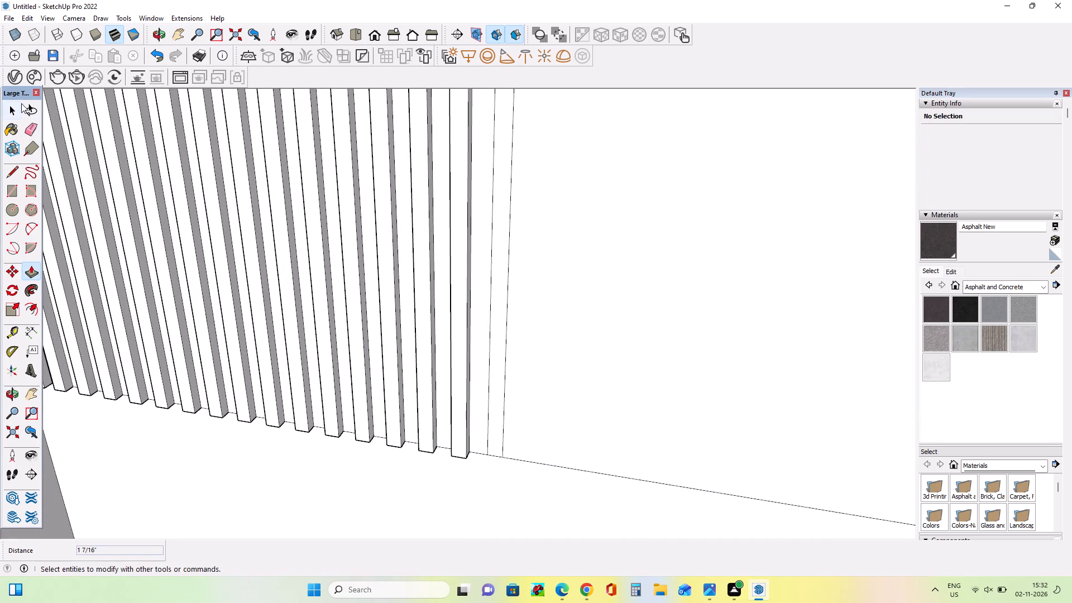
Copy the flattened strip's two long edges about 3 3/4" along the panel's bottom edge, away from the existing fins.
left_click(8, 110)
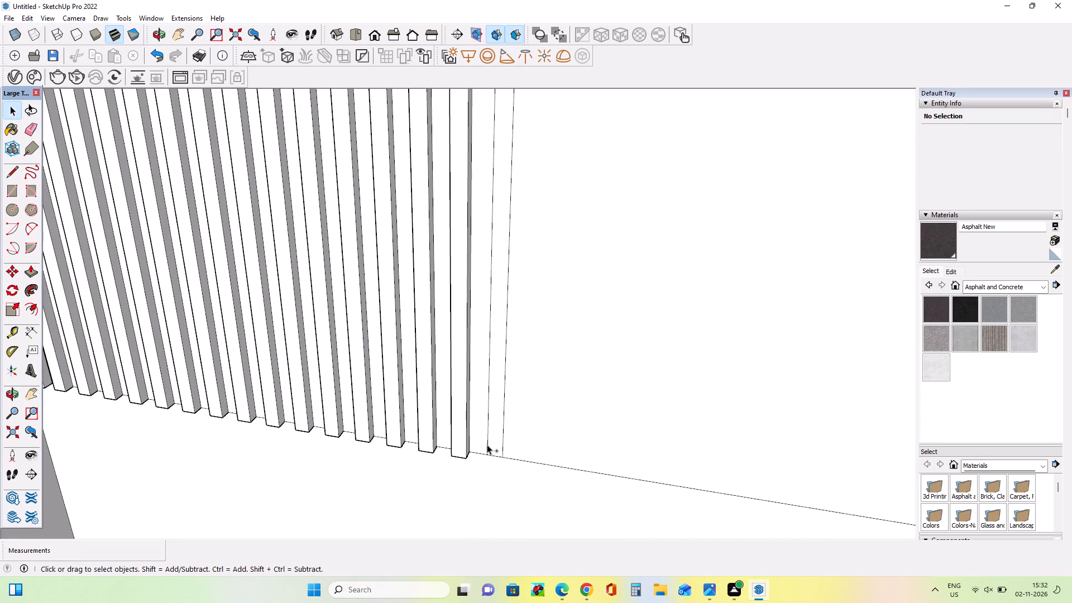
left_click(487, 444, "ctrl")
left_click(505, 453, "ctrl")
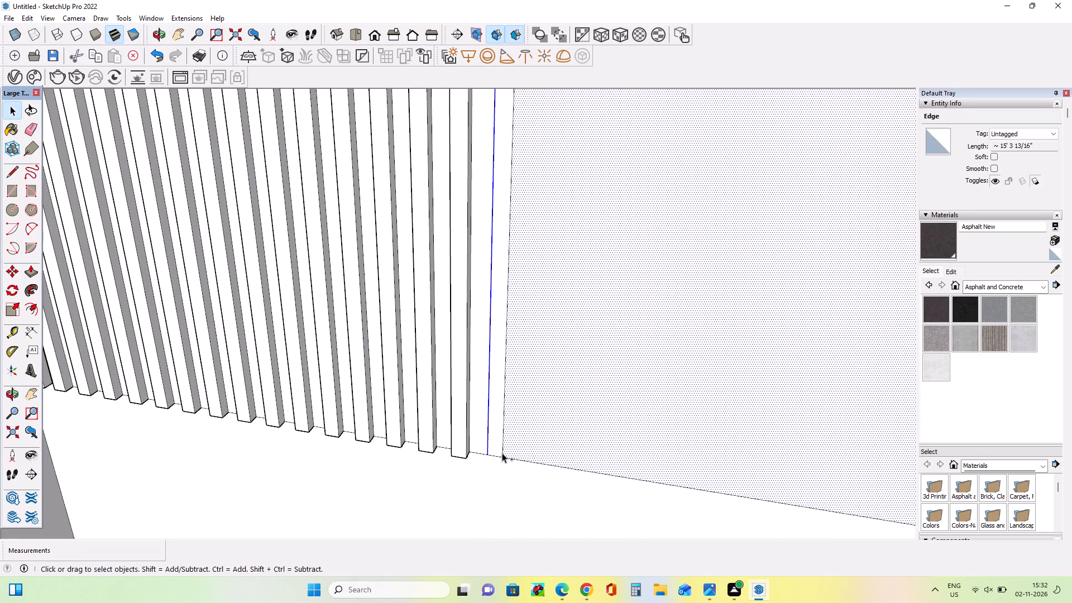
left_click(502, 453, "ctrl")
left_click(519, 439, "shift")
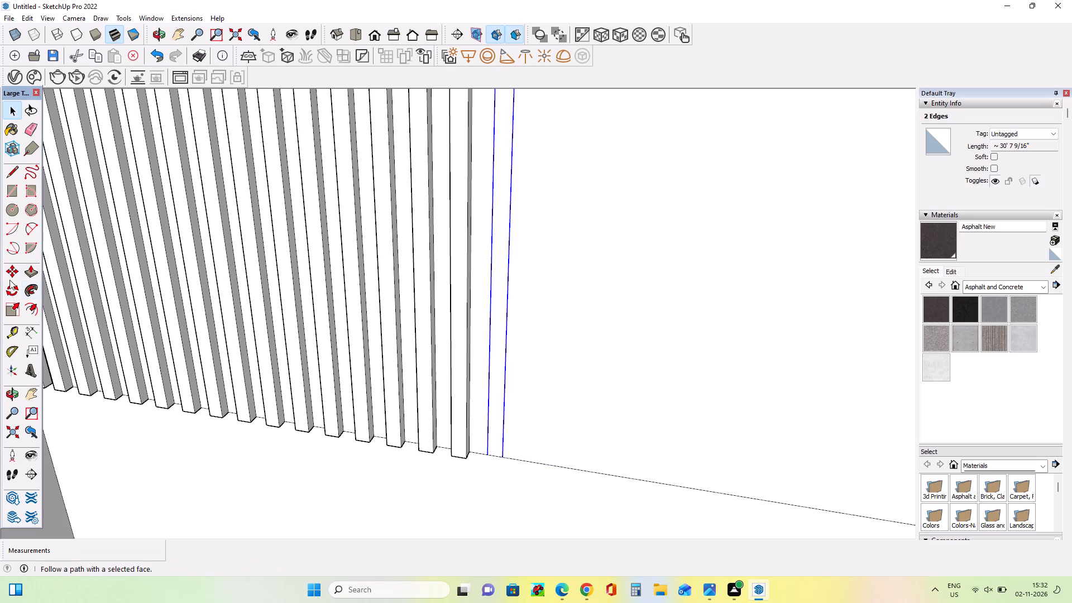
left_click(10, 272)
left_click(501, 458)
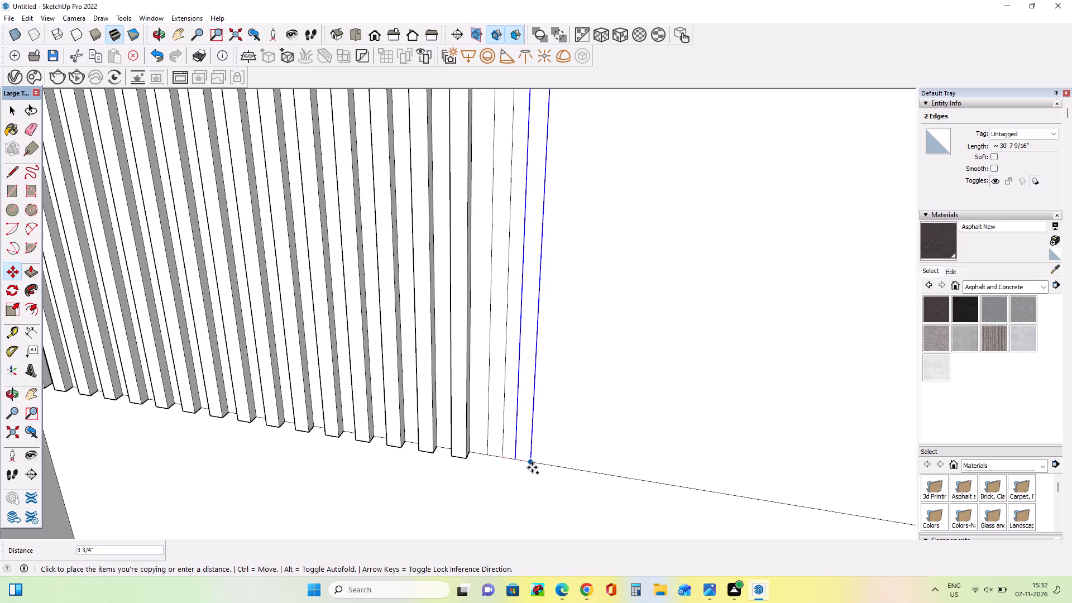
left_click(531, 467)
scroll(525, 467, "down", 10)
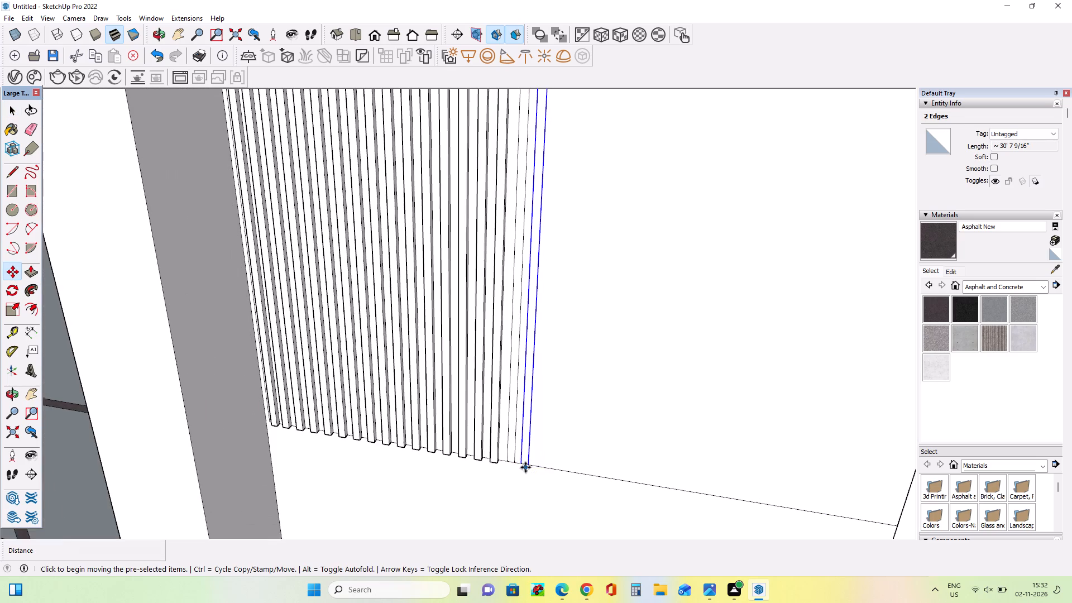
Multiply the copied strip edges into 20 evenly spaced copies across the remaining panel width.
scroll(525, 467, "down", 2)
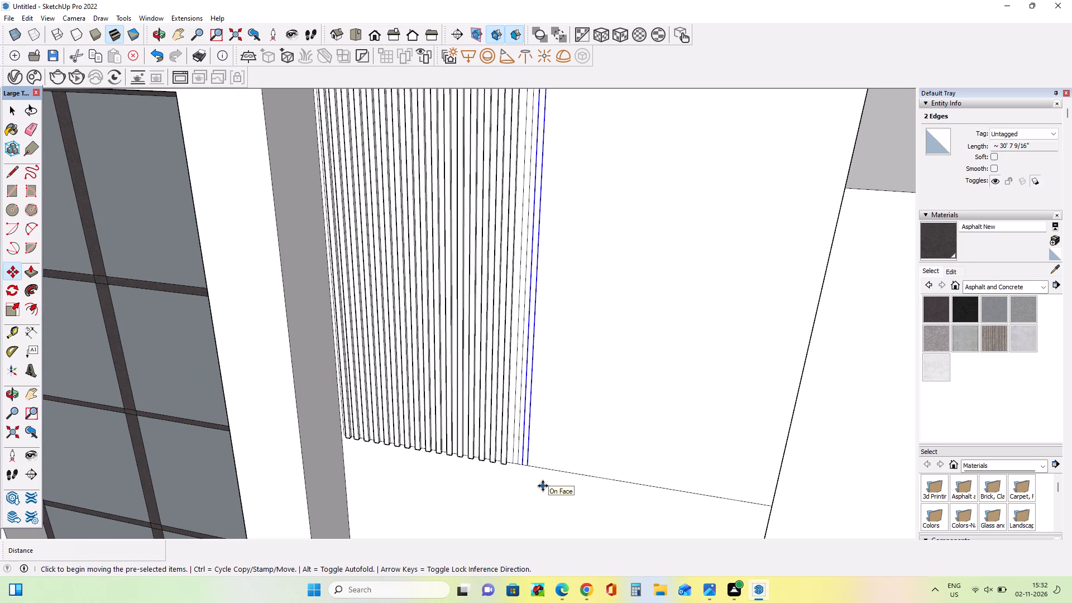
key("shift+asterisk")
type("20")
key("Return")
scroll(549, 452, "down", 3)
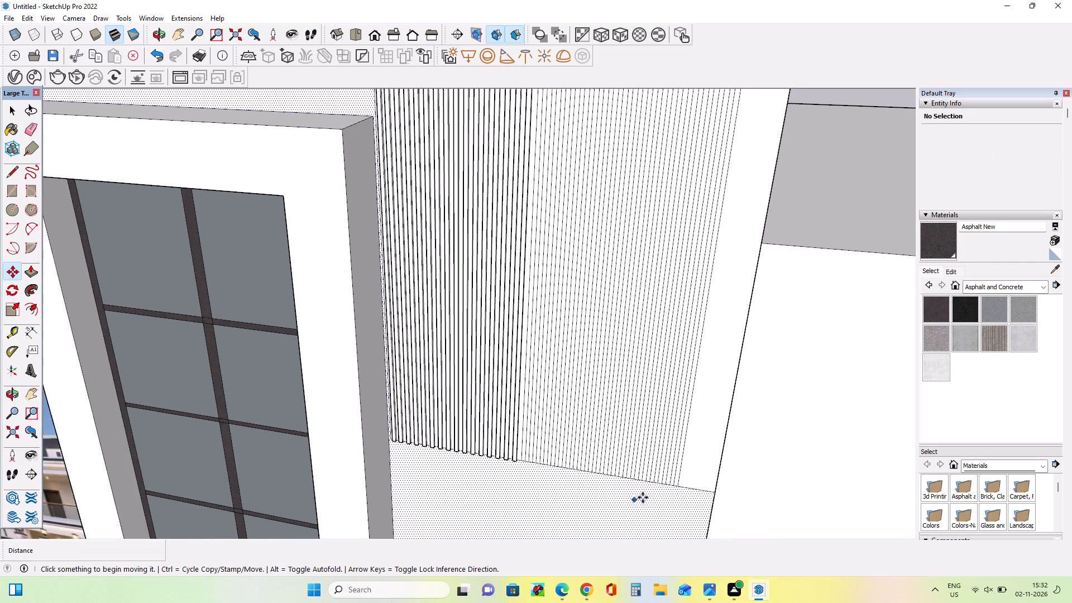
Push/pull the first four flat strips beside the finished fins outward about 1 7/16".
scroll(643, 497, "up", 4)
middle_click_drag(644, 497, 652, 473)
scroll(405, 415, "up", 8)
middle_click_drag(522, 485, 516, 484)
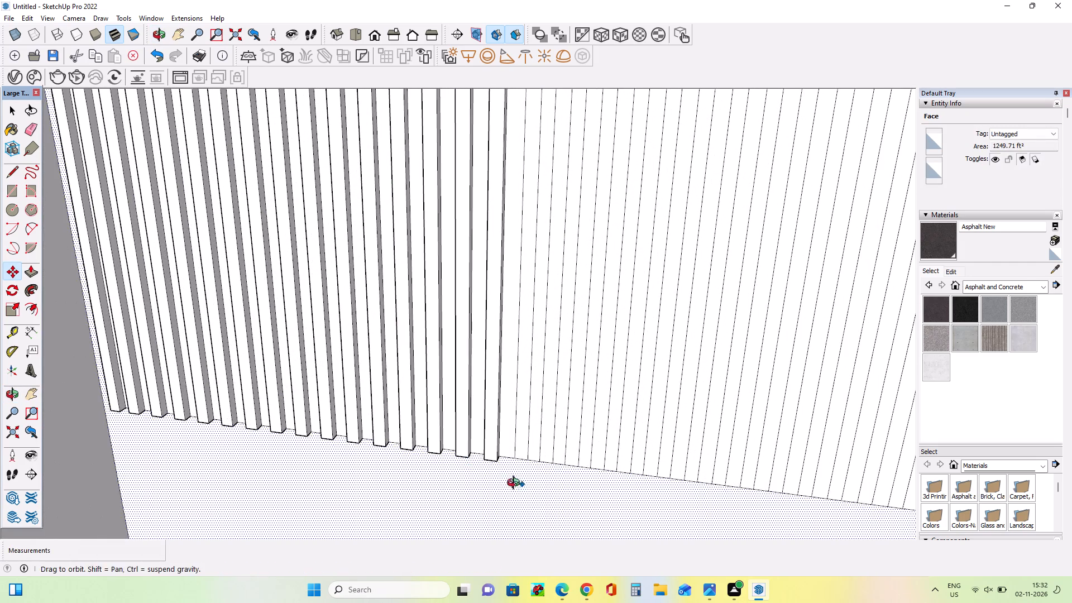
middle_click_drag(516, 484, 471, 489)
left_click(28, 272)
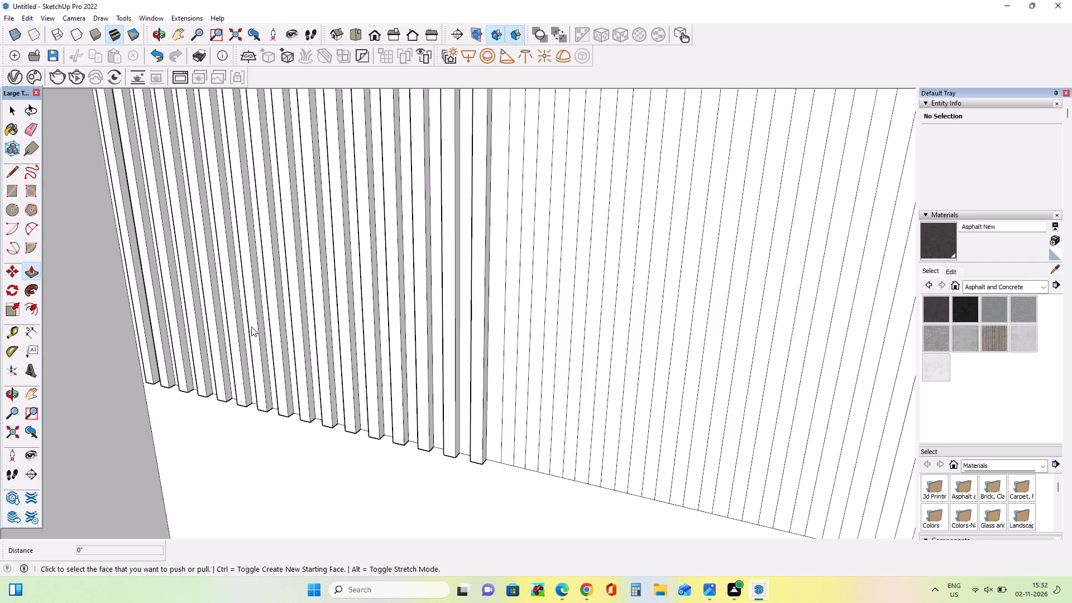
scroll(491, 425, "up", 2)
left_click_drag(517, 451, 476, 442)
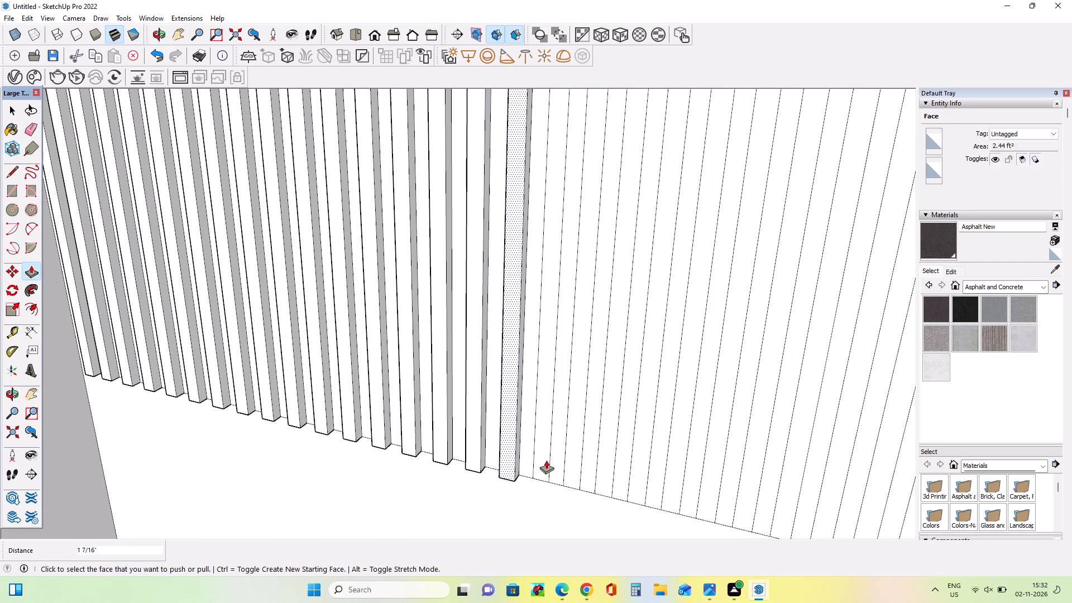
left_click_drag(545, 461, 514, 456)
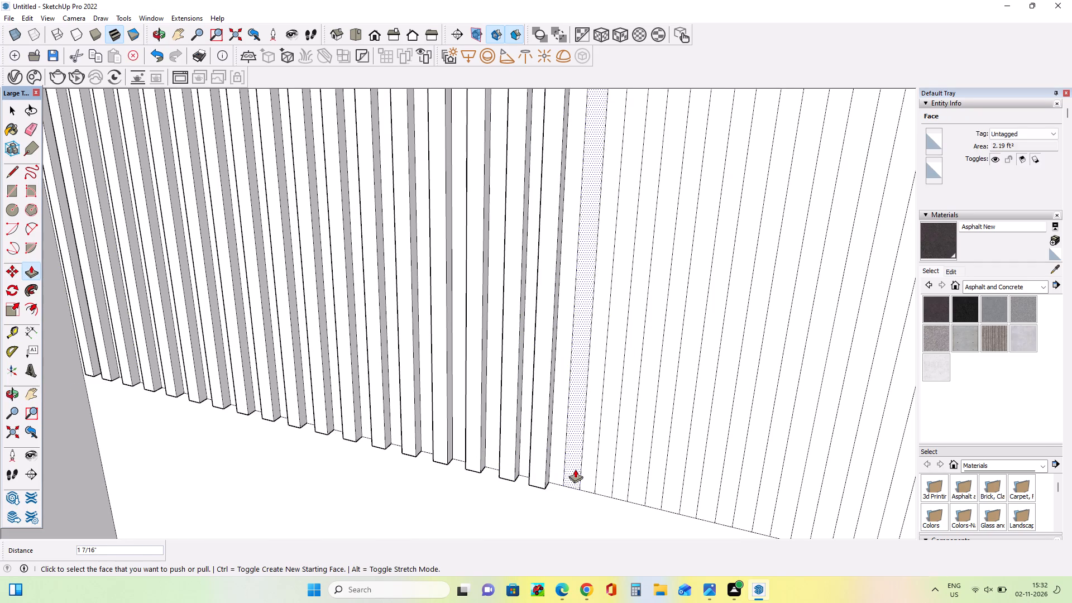
middle_click_drag(586, 472, 661, 502)
scroll(618, 463, "up", 3)
left_click_drag(595, 456, 555, 452)
left_click_drag(631, 462, 602, 467)
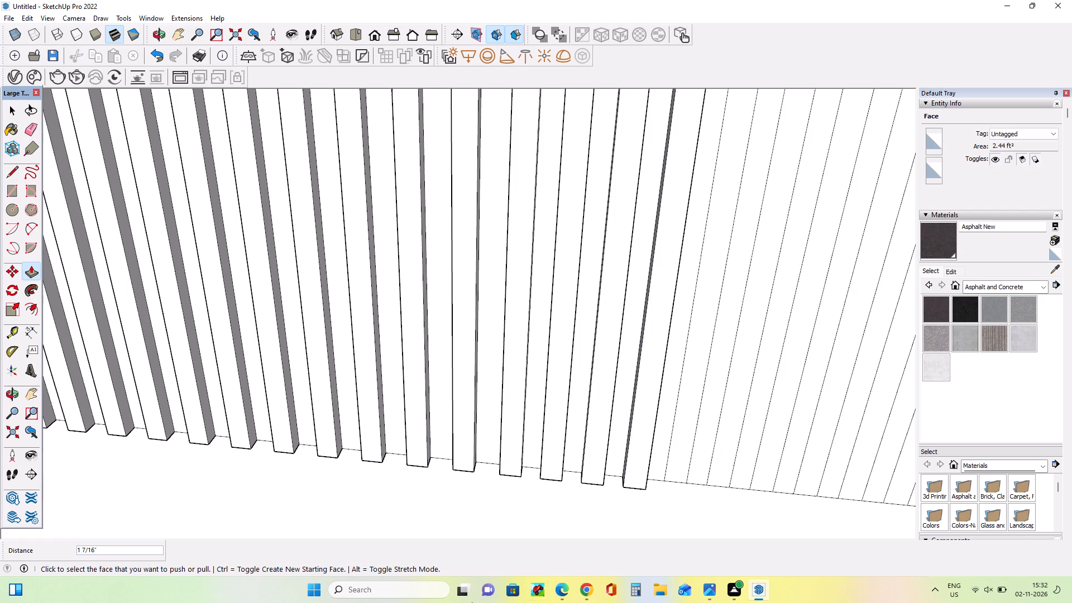
Push/pull the following five flat strips along the panel outward about 1 7/16", leaving the gaps between them flat.
middle_click_drag(313, 476, 203, 457)
scroll(209, 517, "down", 8)
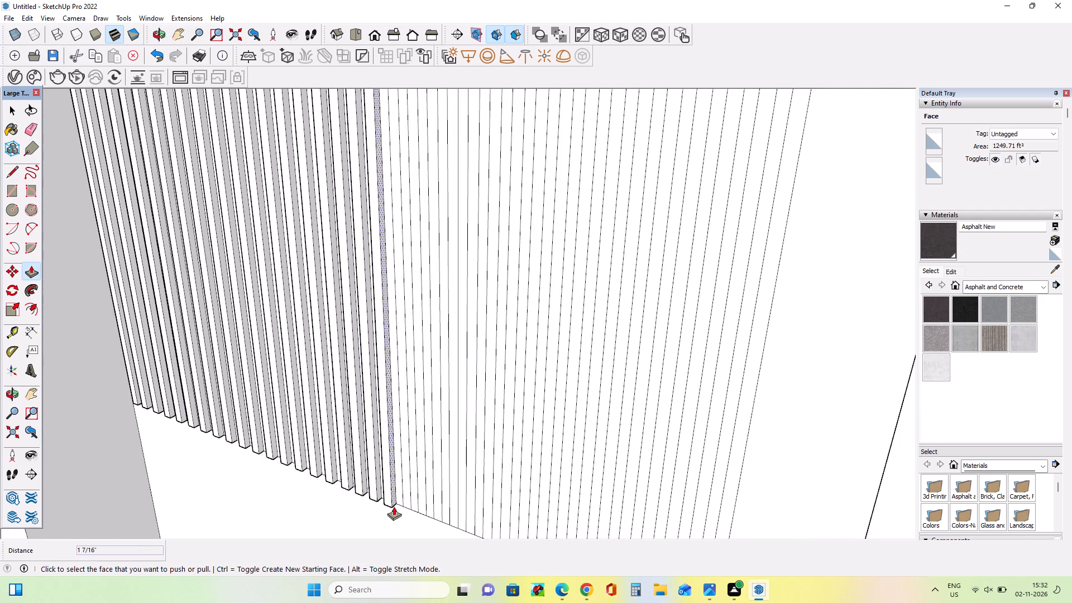
scroll(394, 507, "up", 9)
left_click_drag(423, 498, 379, 481)
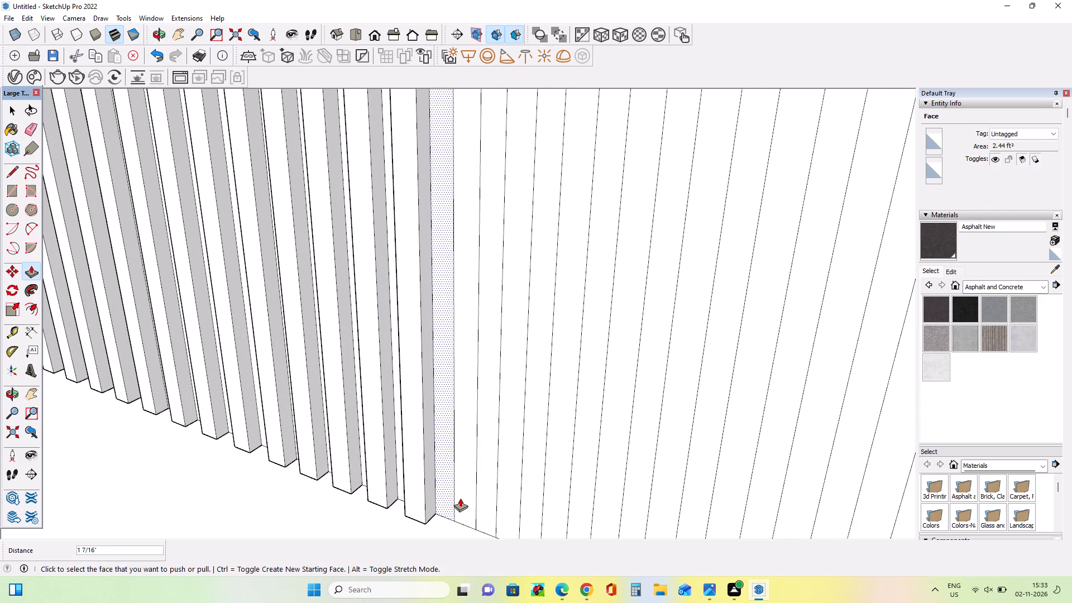
left_click_drag(461, 499, 415, 482)
left_click_drag(500, 514, 461, 509)
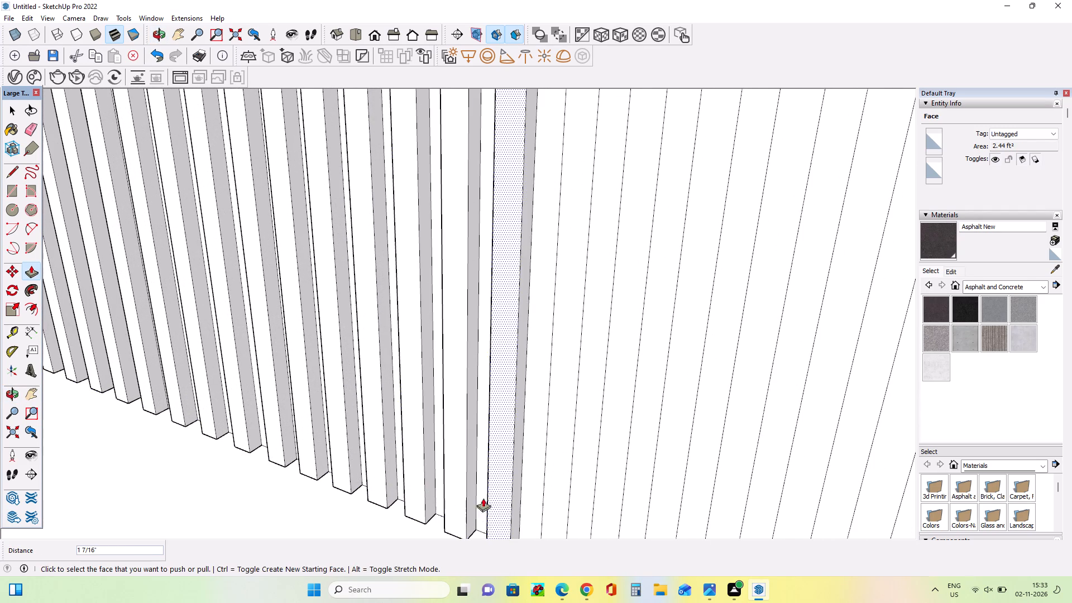
left_click_drag(561, 494, 501, 480)
left_click_drag(601, 492, 547, 492)
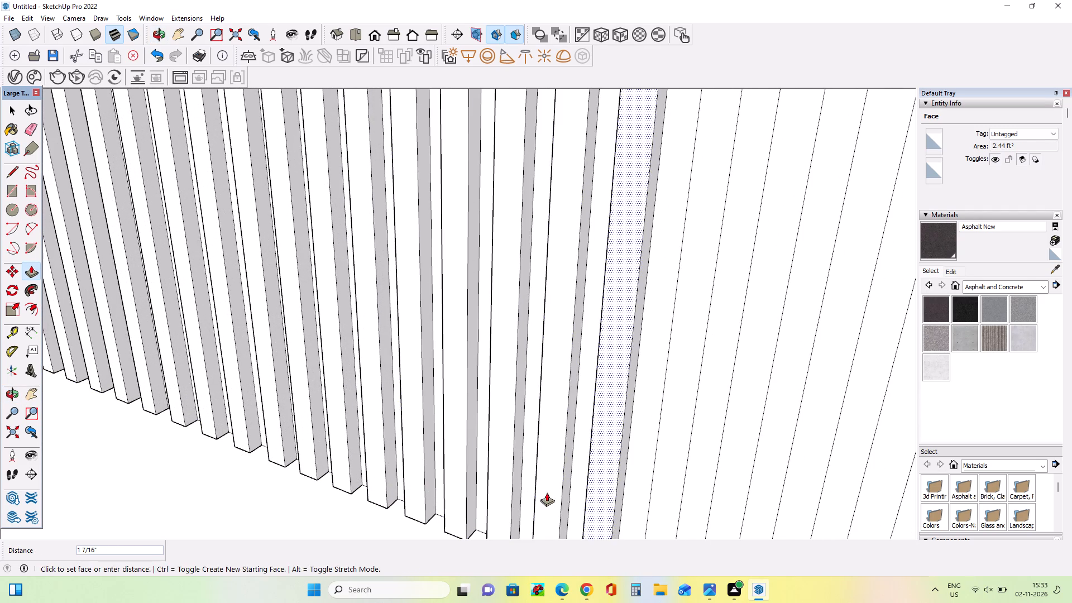
left_click_drag(547, 492, 546, 492)
Push/pull three more flat strips next to the latest fins outward about 1 7/16".
scroll(457, 472, "down", 8)
scroll(528, 516, "up", 4)
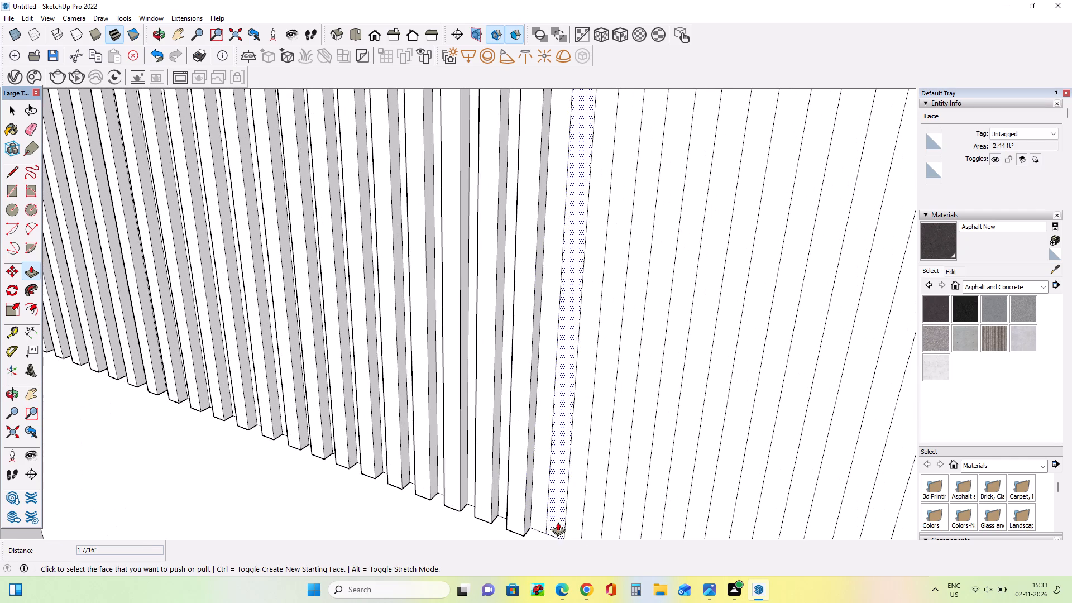
left_click_drag(558, 522, 523, 503)
left_click_drag(595, 502, 549, 487)
left_click_drag(634, 511, 588, 500)
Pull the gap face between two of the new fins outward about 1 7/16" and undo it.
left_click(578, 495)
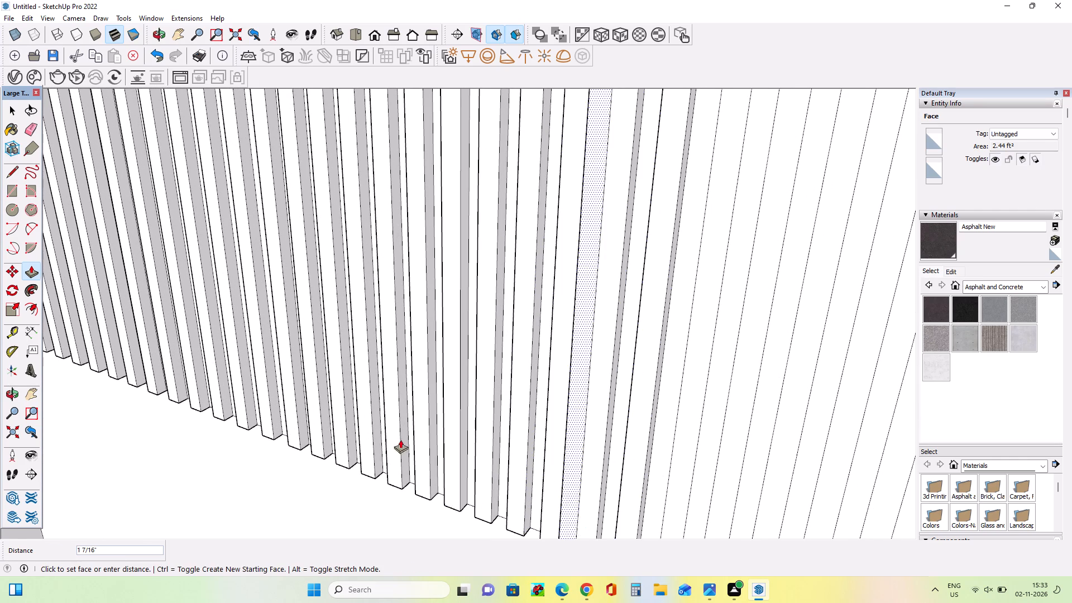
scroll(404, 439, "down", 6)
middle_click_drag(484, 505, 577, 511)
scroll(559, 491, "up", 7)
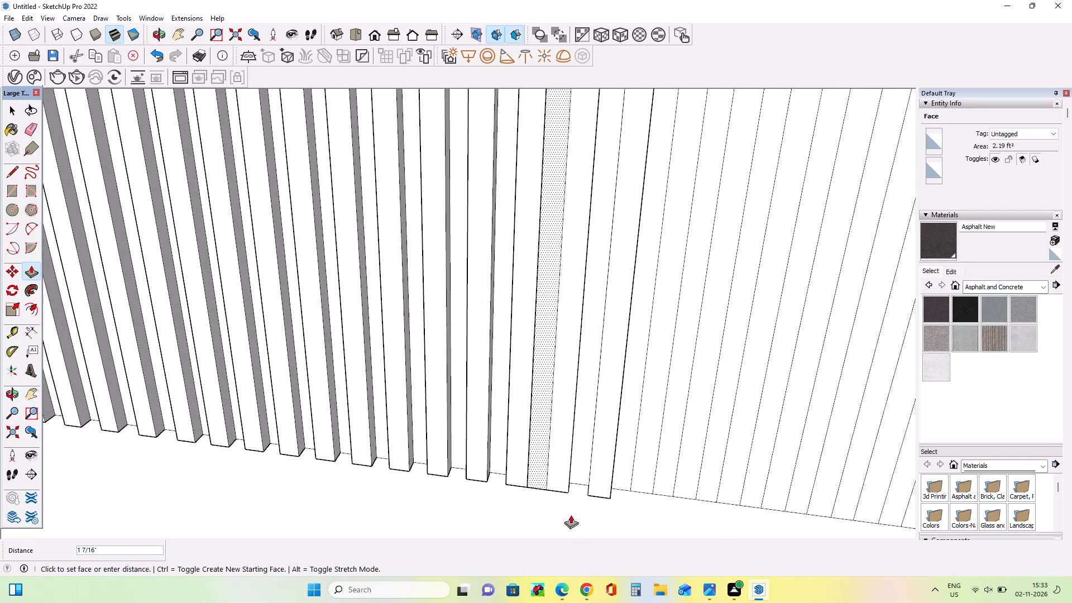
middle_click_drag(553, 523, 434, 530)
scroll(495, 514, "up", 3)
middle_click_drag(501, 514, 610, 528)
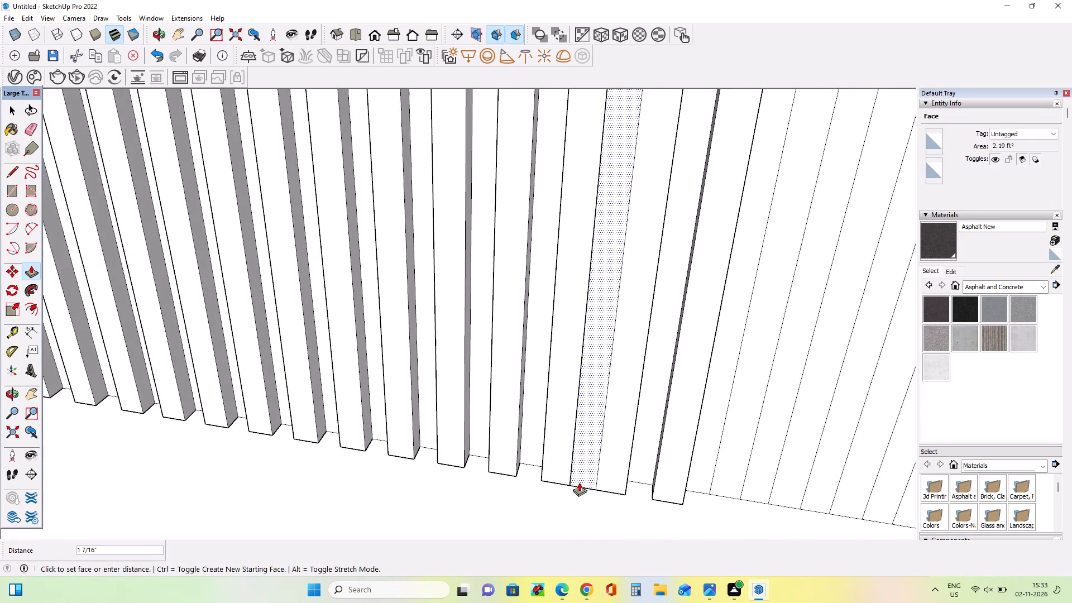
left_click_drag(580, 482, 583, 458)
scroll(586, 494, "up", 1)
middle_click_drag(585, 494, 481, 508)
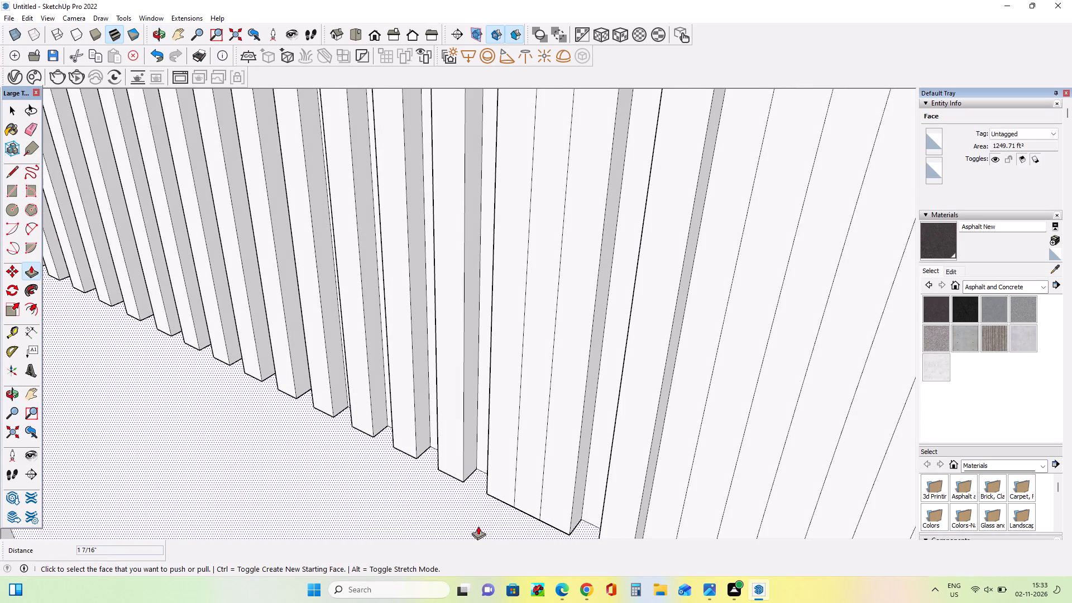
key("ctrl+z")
Push/pull another three flat strips beyond the latest fins outward about 1 7/16".
middle_click_drag(471, 523, 477, 484)
scroll(430, 454, "down", 4)
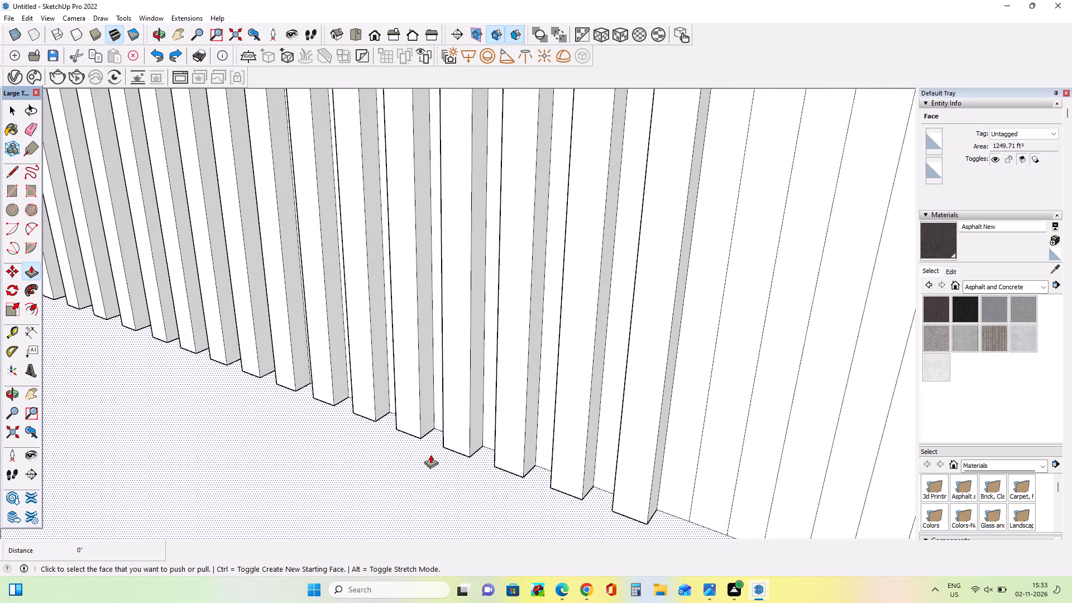
scroll(430, 454, "down", 4)
middle_click_drag(545, 516, 548, 529)
scroll(547, 501, "up", 3)
left_click_drag(566, 486, 532, 468)
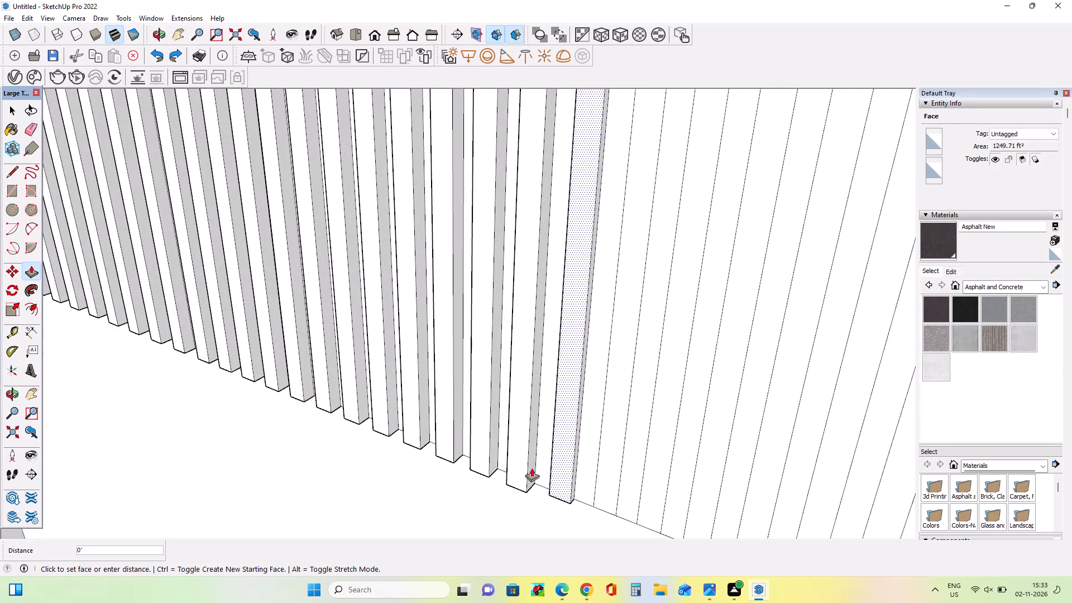
left_click_drag(532, 468, 525, 464)
scroll(382, 492, "down", 3)
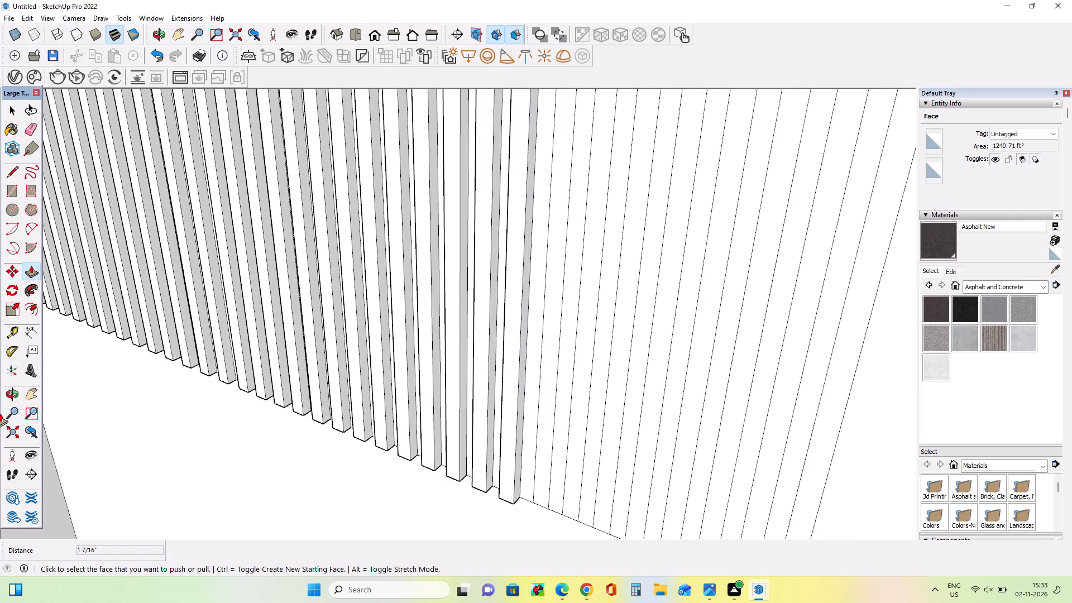
scroll(542, 415, "up", 3)
left_click_drag(544, 427, 505, 415)
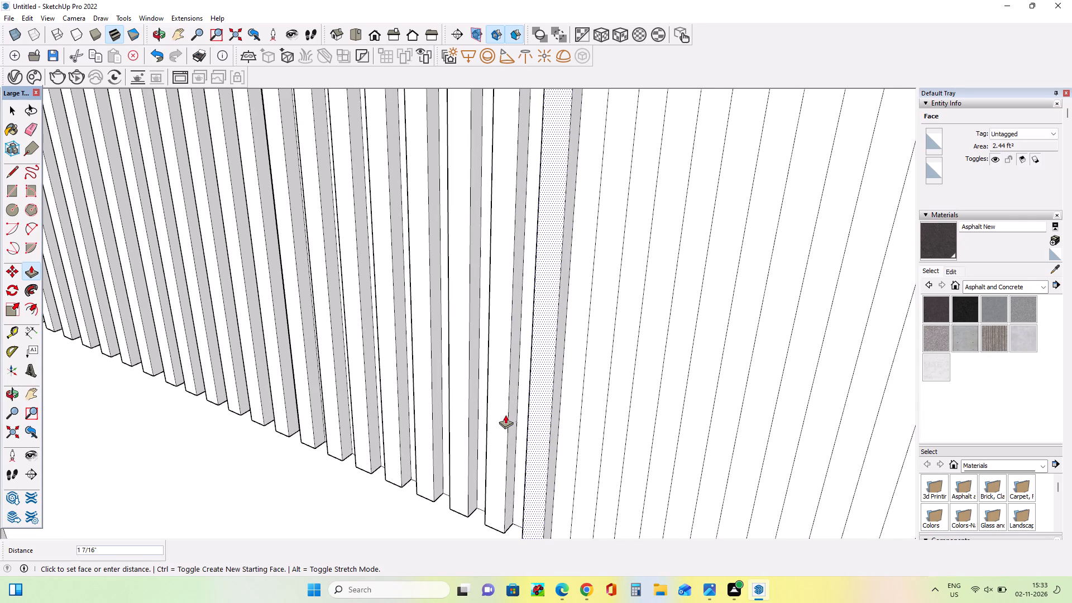
left_click_drag(592, 443, 536, 413)
Push/pull five more strips outward about 1 7/16", reaching the second-to-last strip of the row.
left_click_drag(643, 449, 639, 449)
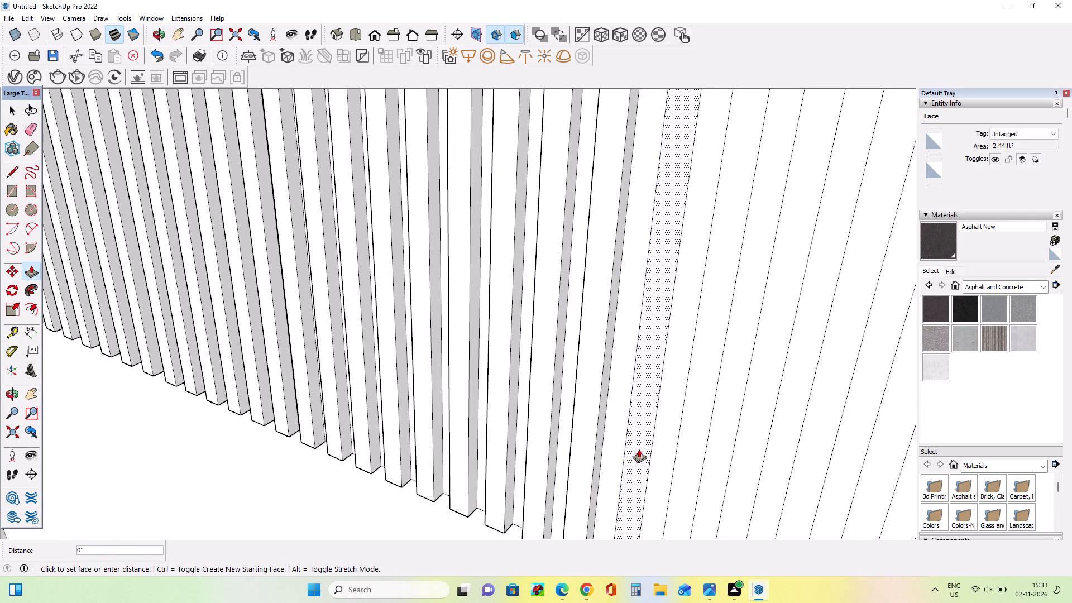
left_click_drag(639, 449, 582, 420)
left_click_drag(689, 451, 628, 429)
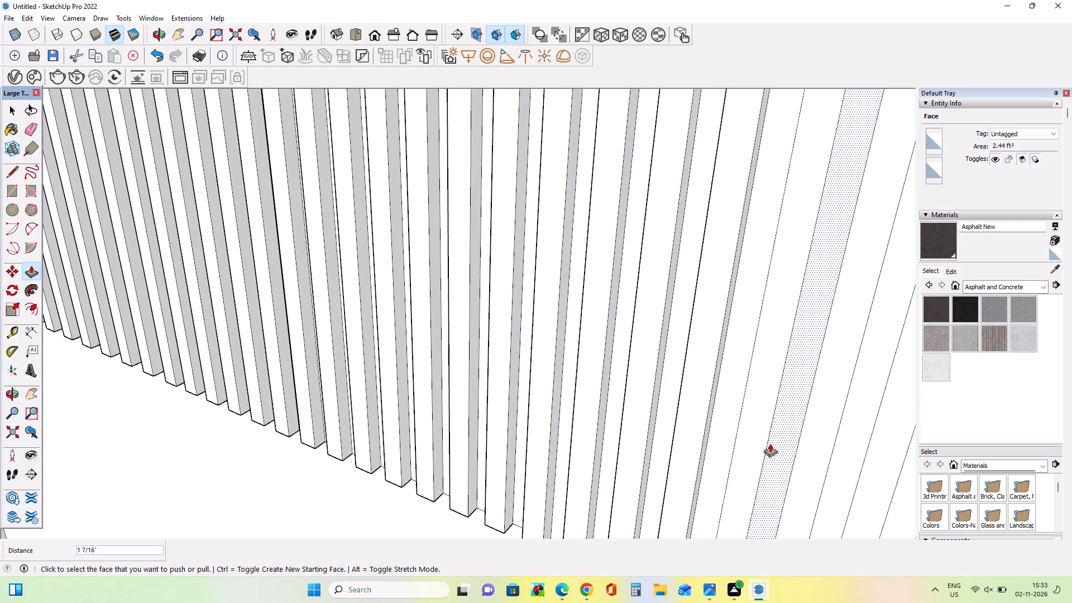
left_click_drag(756, 449, 692, 428)
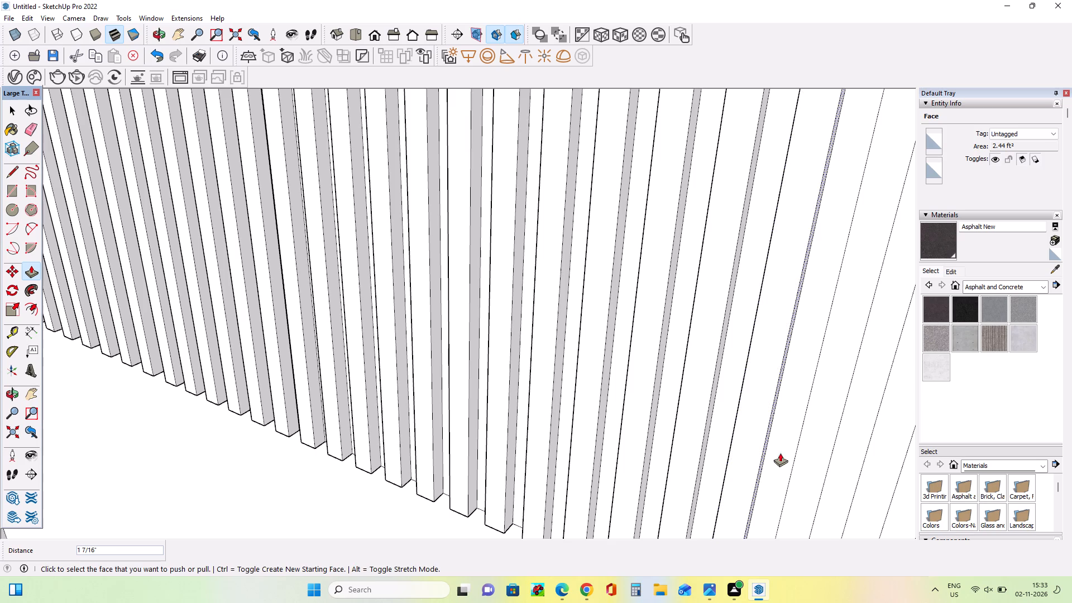
left_click_drag(818, 472, 759, 445)
scroll(743, 411, "down", 2)
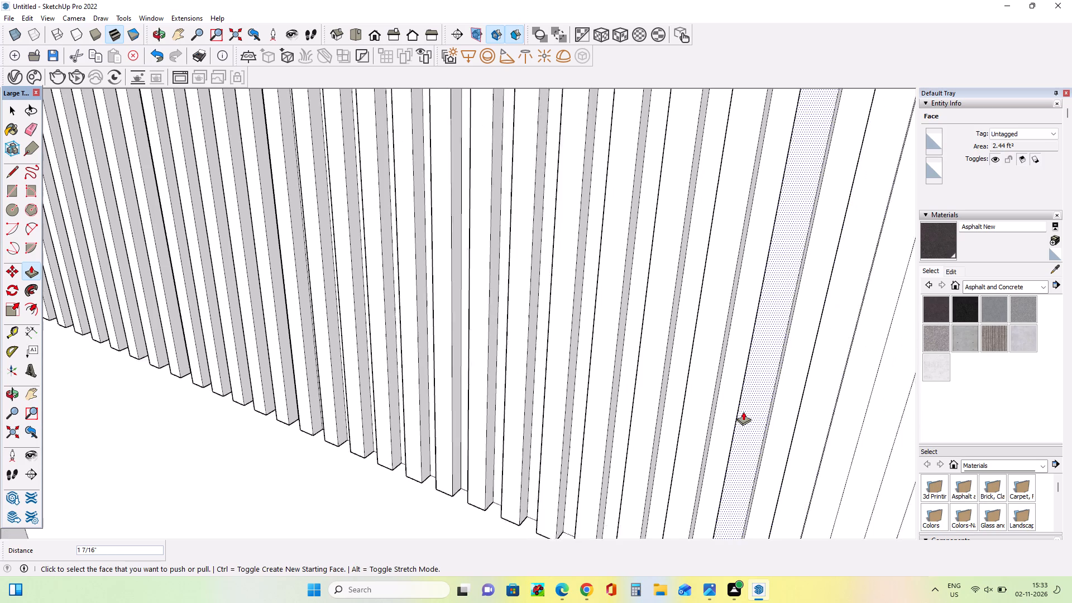
scroll(743, 411, "down", 2)
scroll(781, 448, "up", 1)
middle_click_drag(779, 439, 725, 346)
scroll(720, 348, "up", 4)
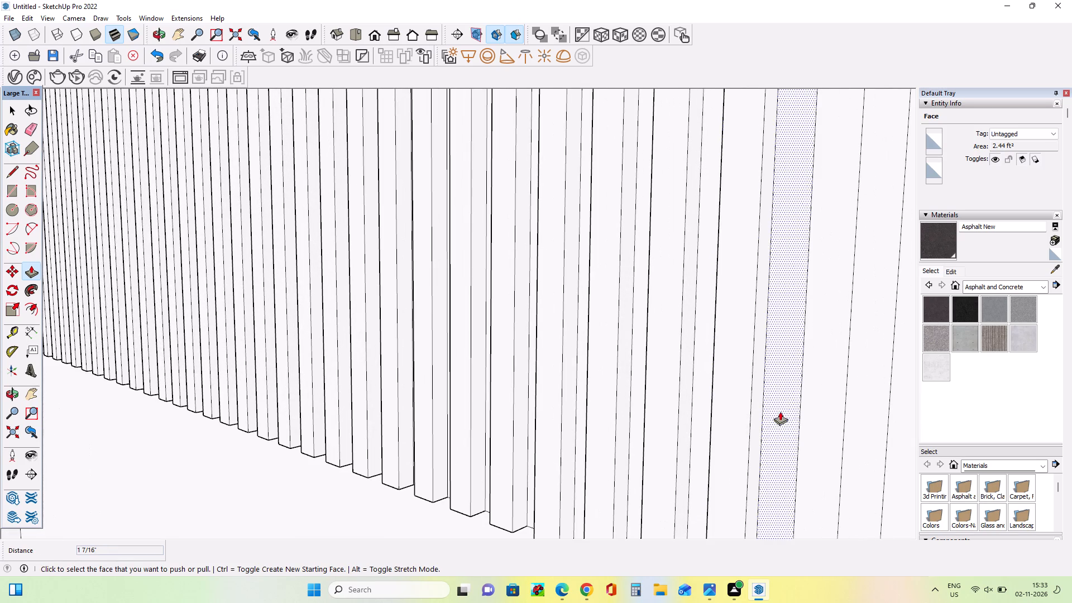
middle_click_drag(766, 427, 781, 454)
left_click_drag(826, 464, 807, 464)
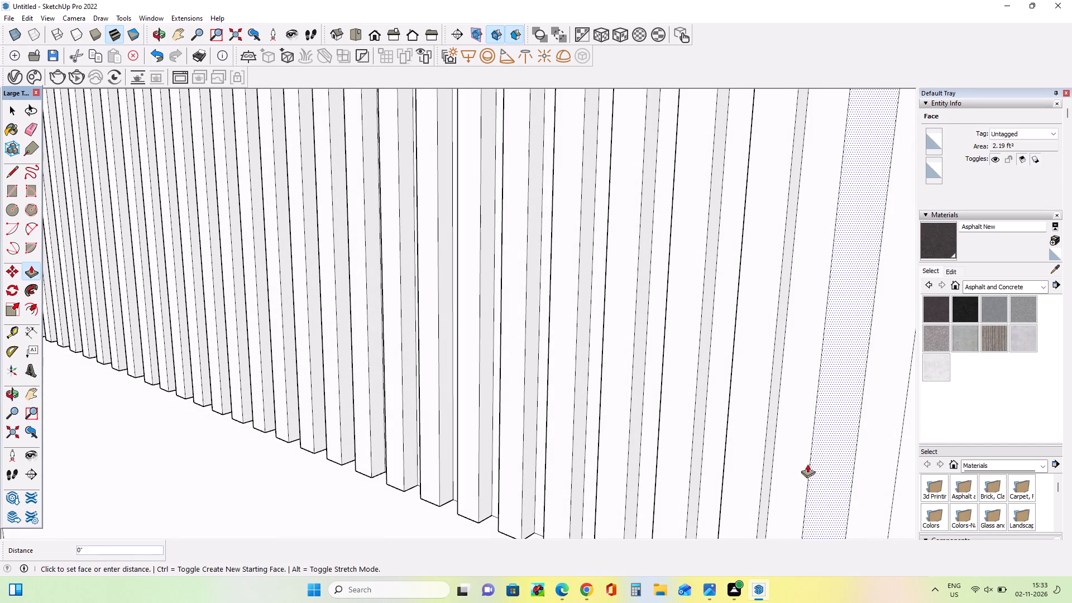
left_click_drag(807, 464, 740, 429)
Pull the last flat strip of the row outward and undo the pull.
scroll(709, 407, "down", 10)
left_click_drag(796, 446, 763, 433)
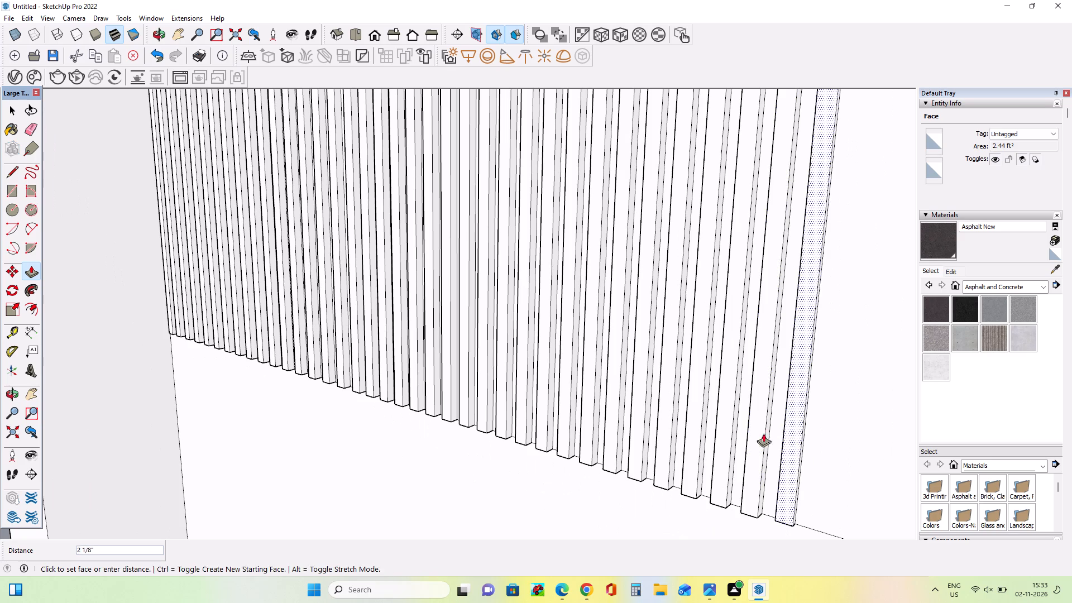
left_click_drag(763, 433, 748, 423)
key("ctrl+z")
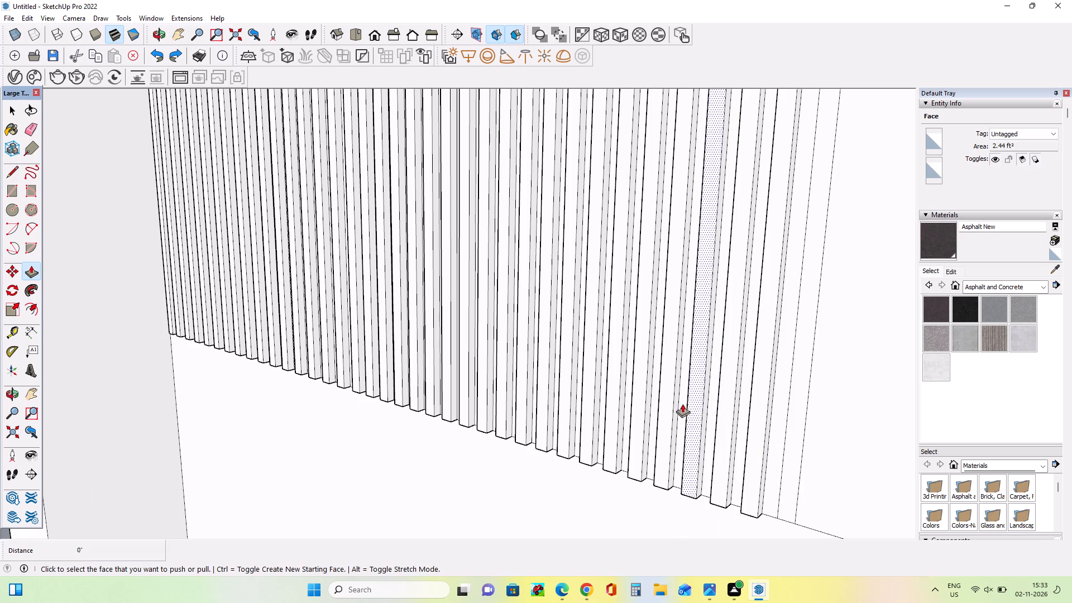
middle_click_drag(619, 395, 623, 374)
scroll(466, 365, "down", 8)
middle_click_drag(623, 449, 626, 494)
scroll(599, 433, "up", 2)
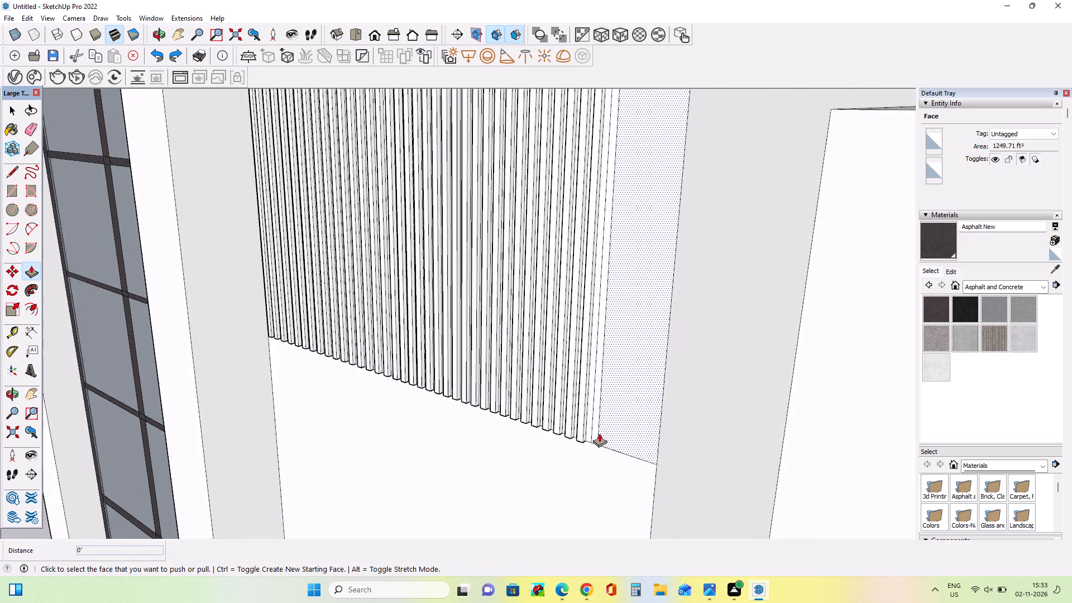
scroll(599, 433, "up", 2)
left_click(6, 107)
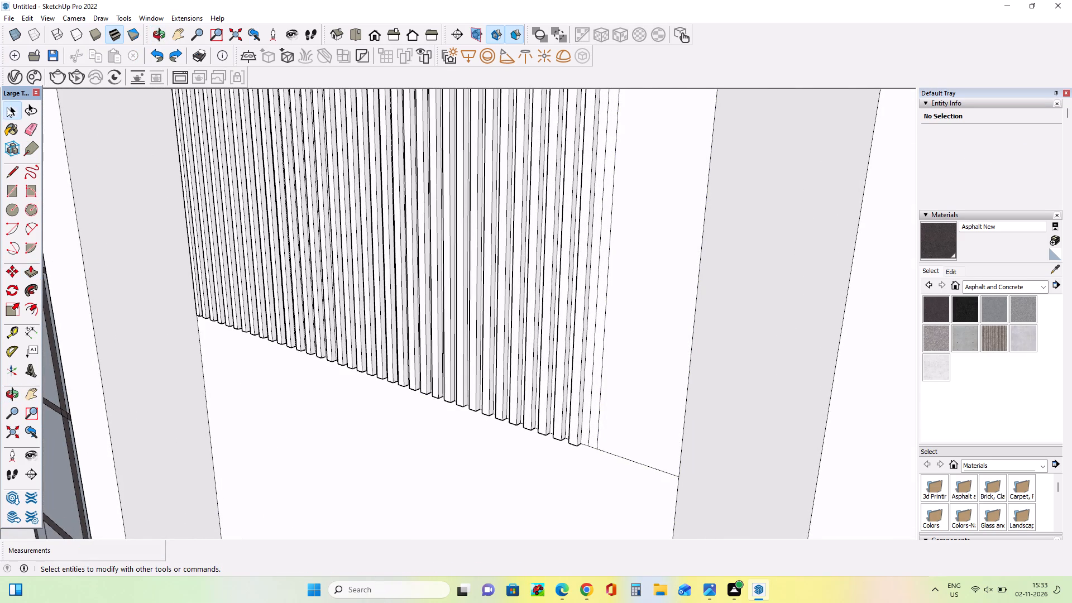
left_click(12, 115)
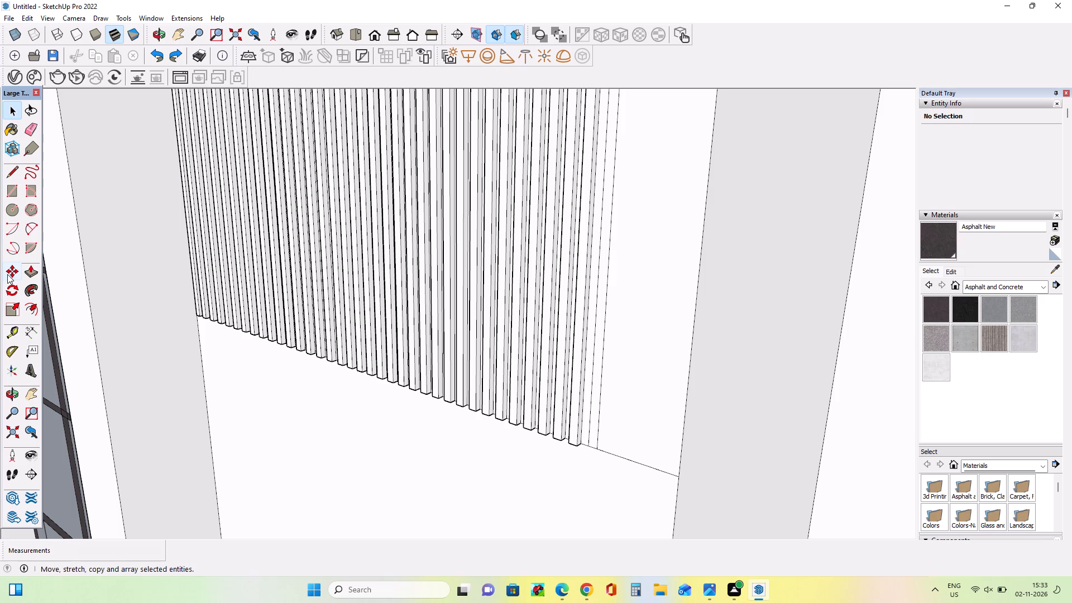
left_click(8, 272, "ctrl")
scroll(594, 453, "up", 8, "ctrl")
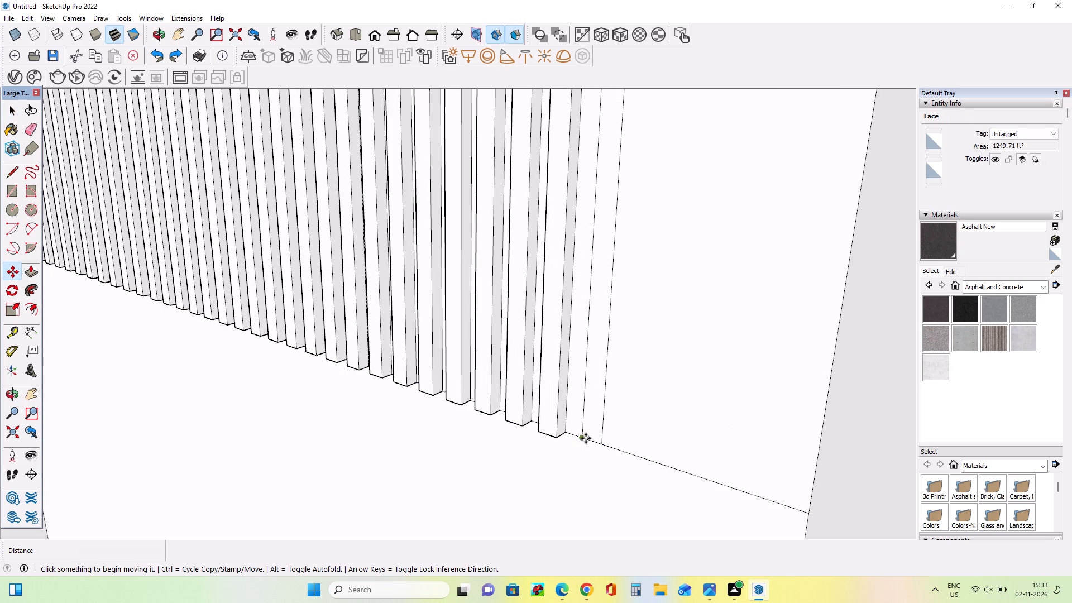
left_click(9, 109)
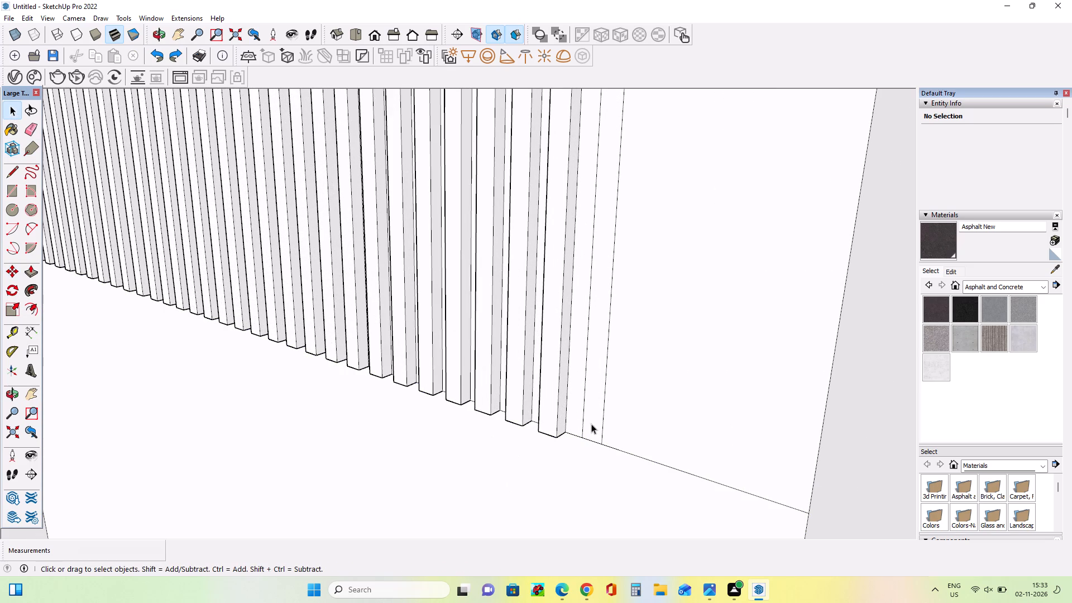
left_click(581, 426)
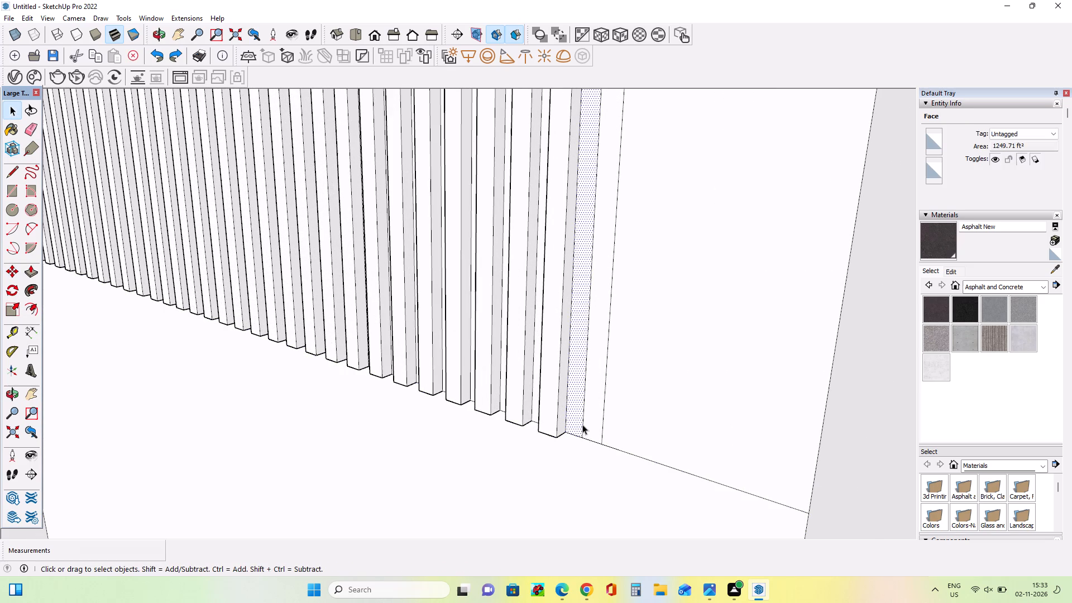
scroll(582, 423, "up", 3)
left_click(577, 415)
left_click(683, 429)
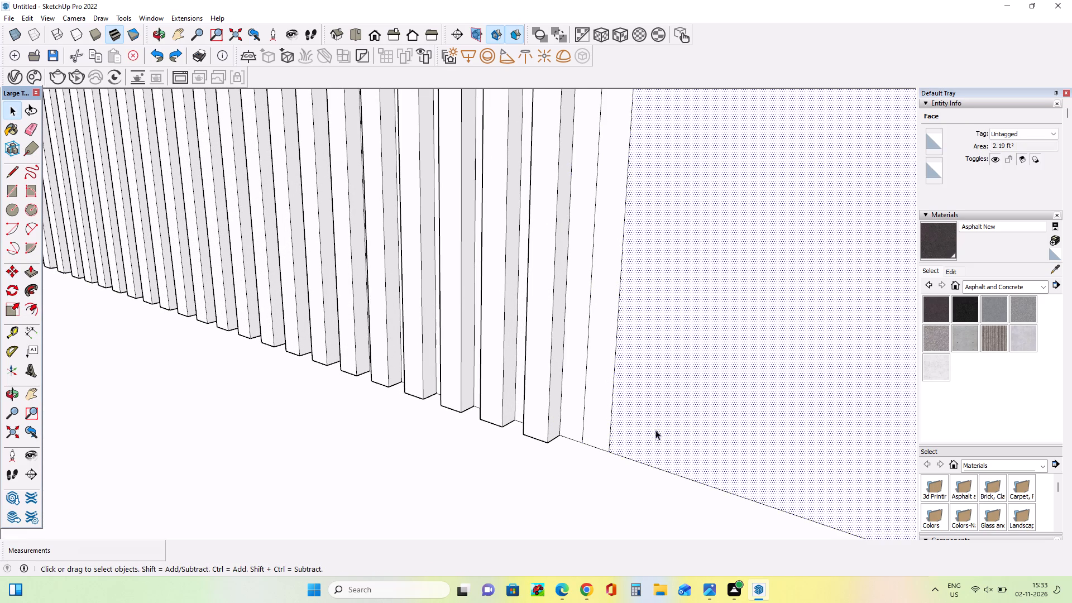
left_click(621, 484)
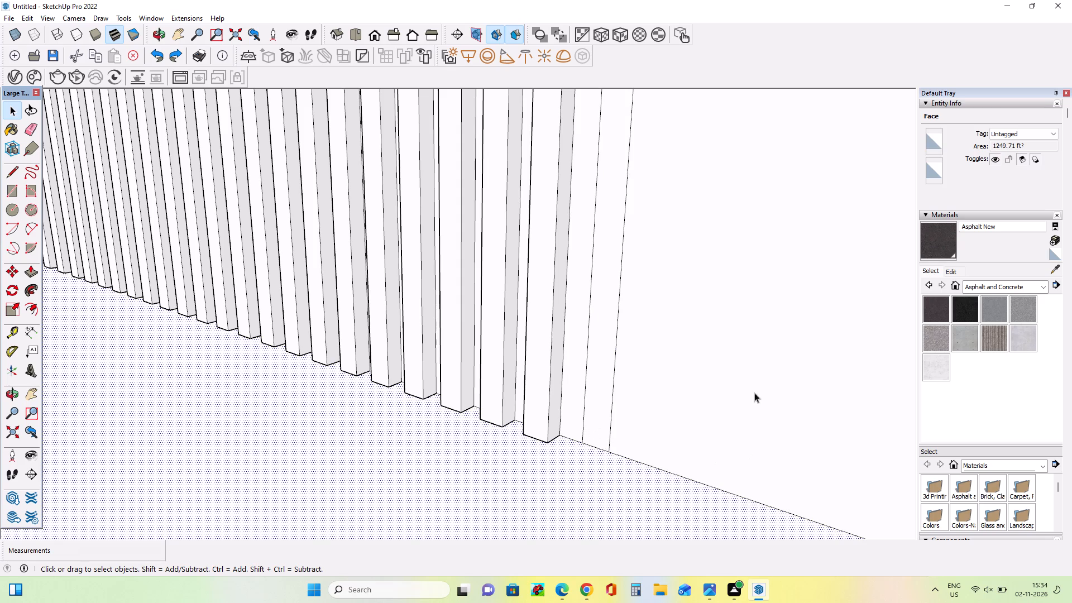
Copy the two vertical edges of the last flat strip about 3 5/16" towards the panel's far edge and array the copy 8 times.
left_click(13, 110)
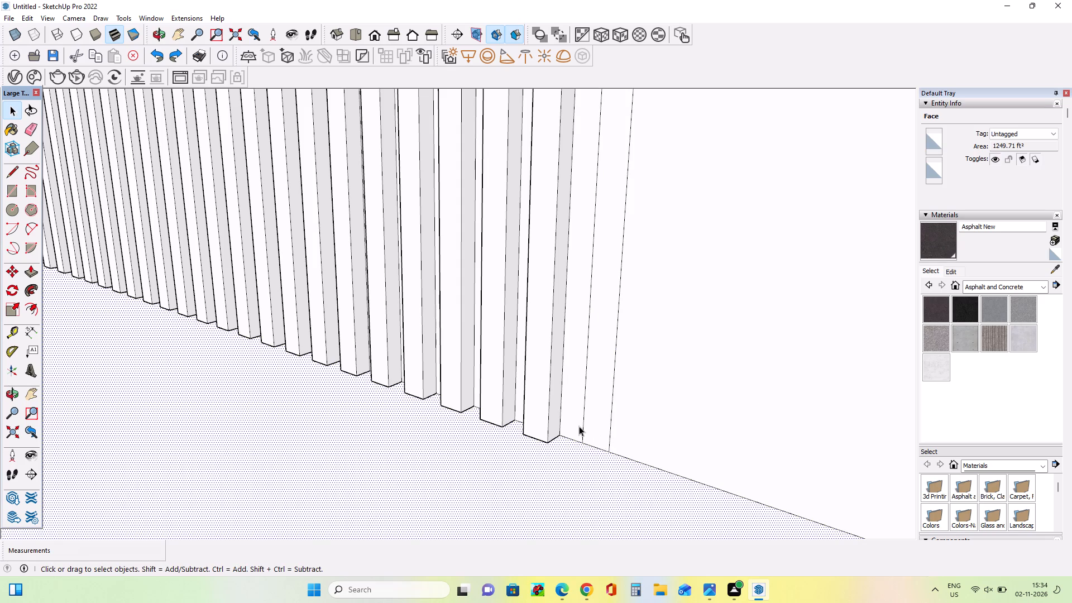
left_click(583, 428, "ctrl")
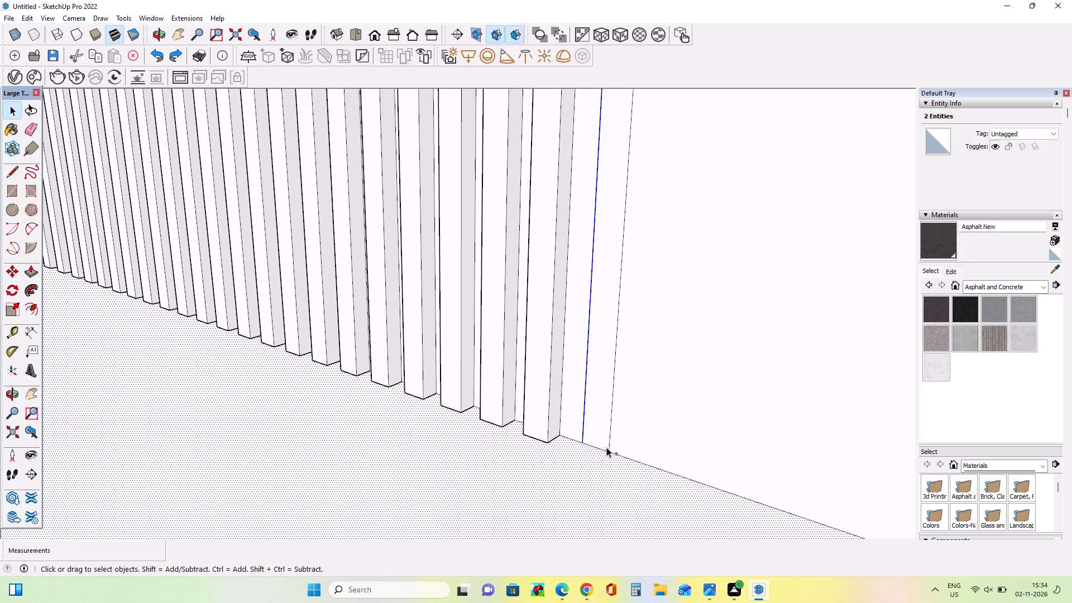
left_click(608, 447, "ctrl")
left_click(573, 489, "shift")
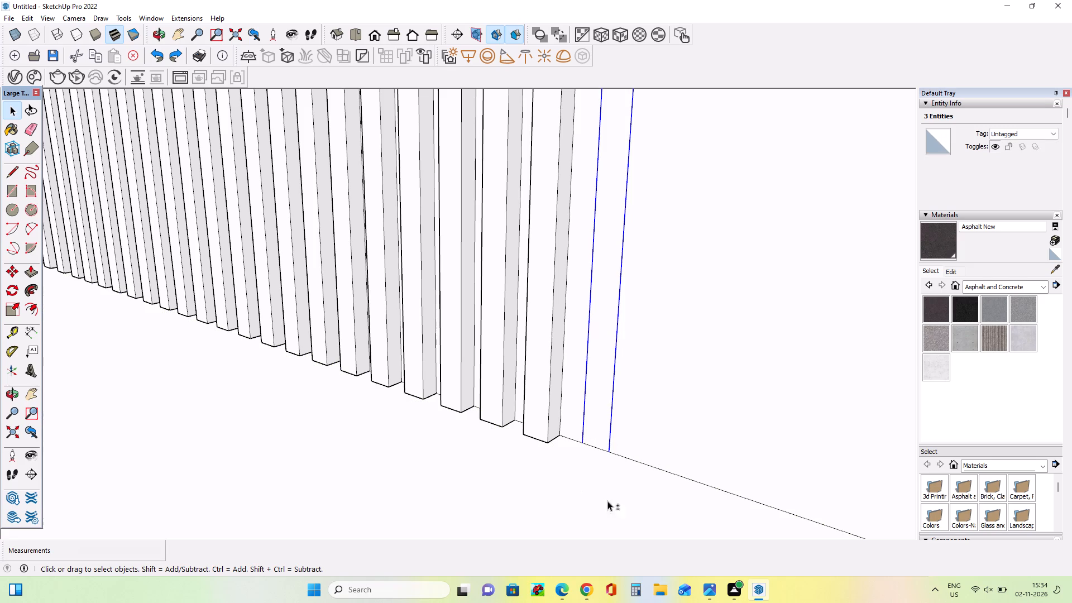
left_click(17, 271)
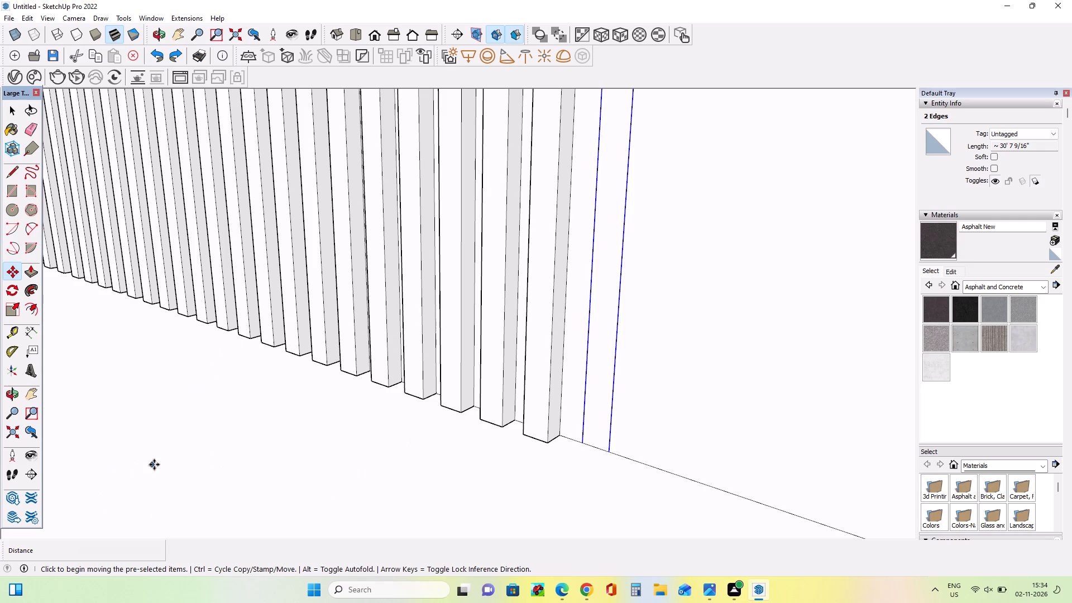
scroll(163, 493, "down", 7)
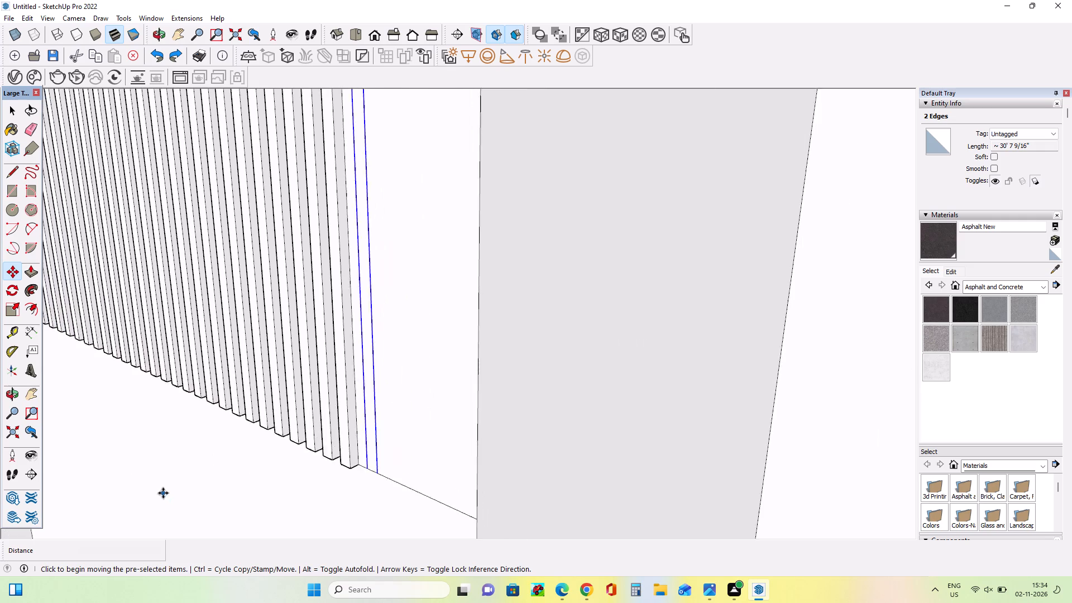
middle_click_drag(332, 485, 391, 429)
scroll(386, 449, "up", 8)
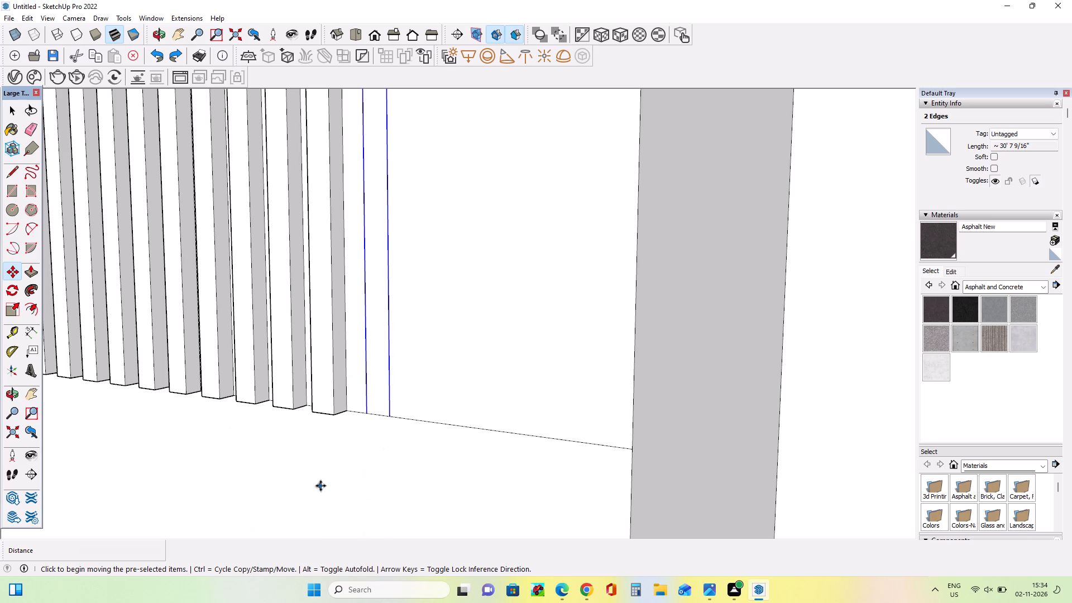
middle_click(311, 433)
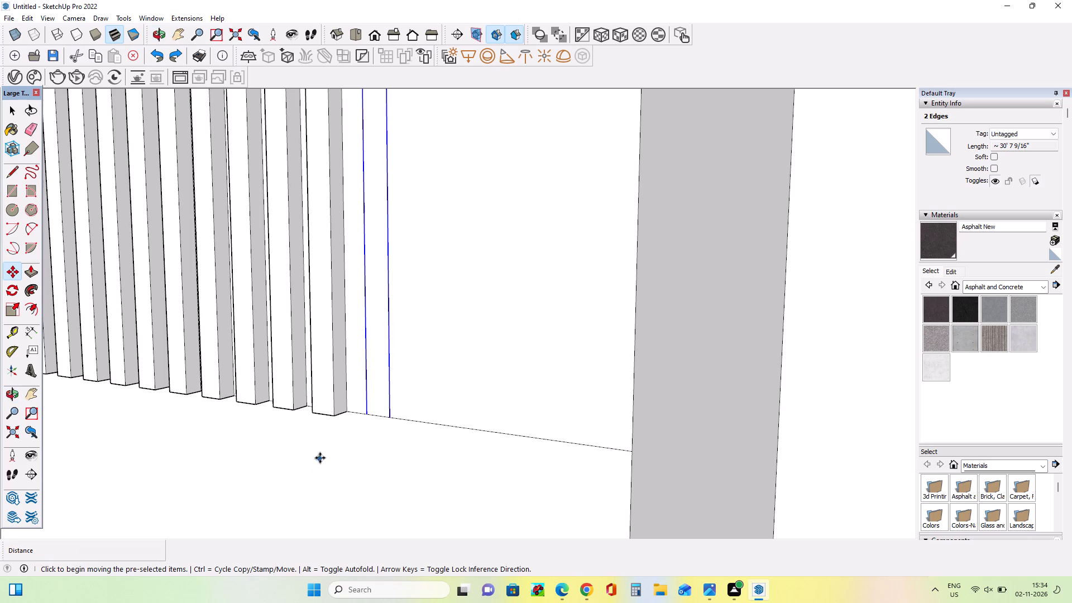
scroll(430, 406, "up", 3)
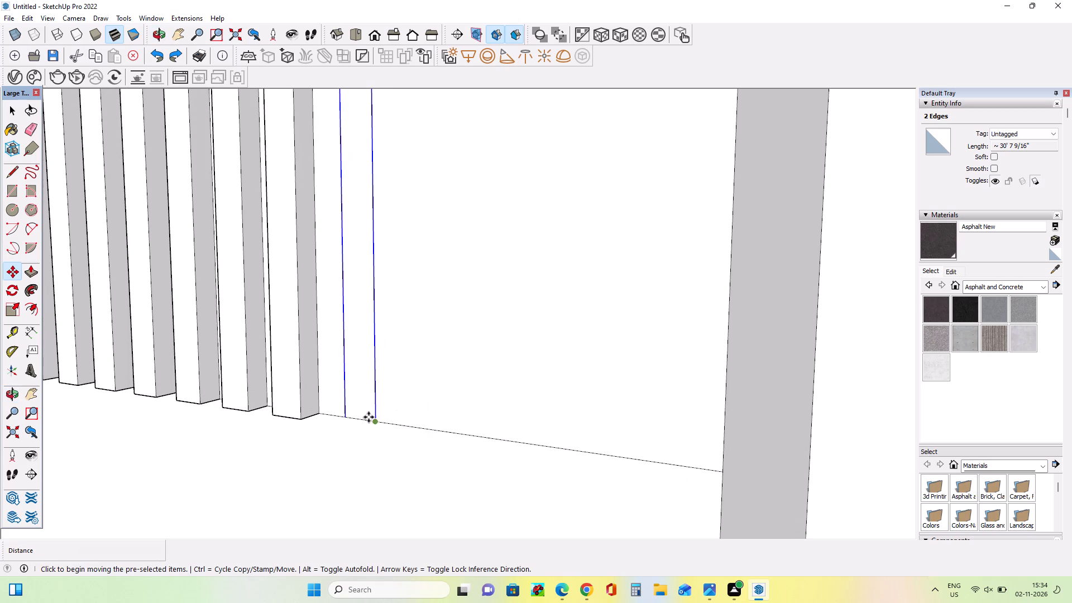
left_click(377, 420)
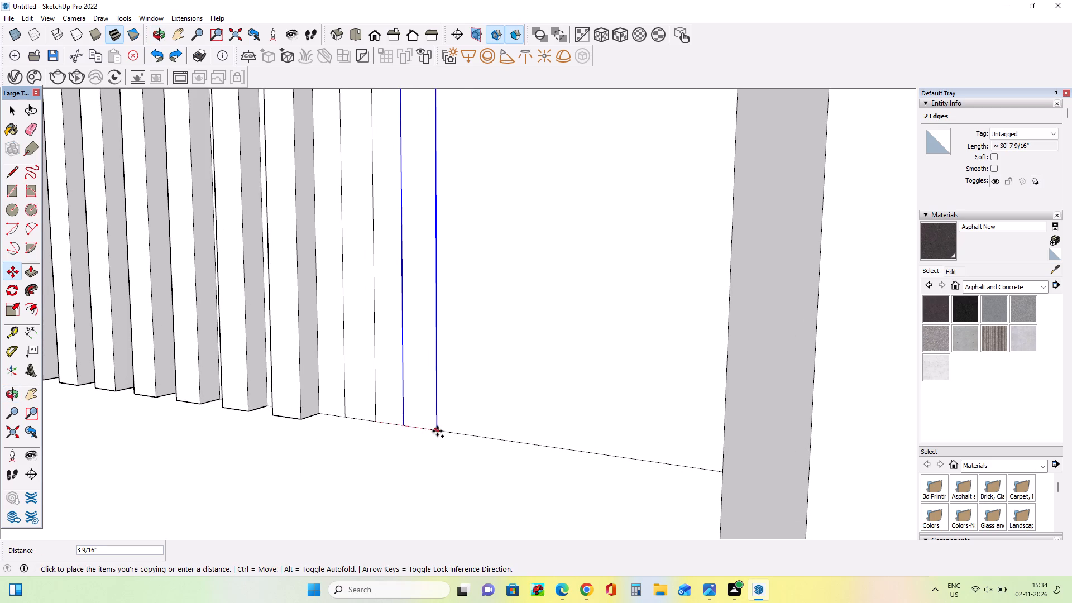
left_click(432, 429)
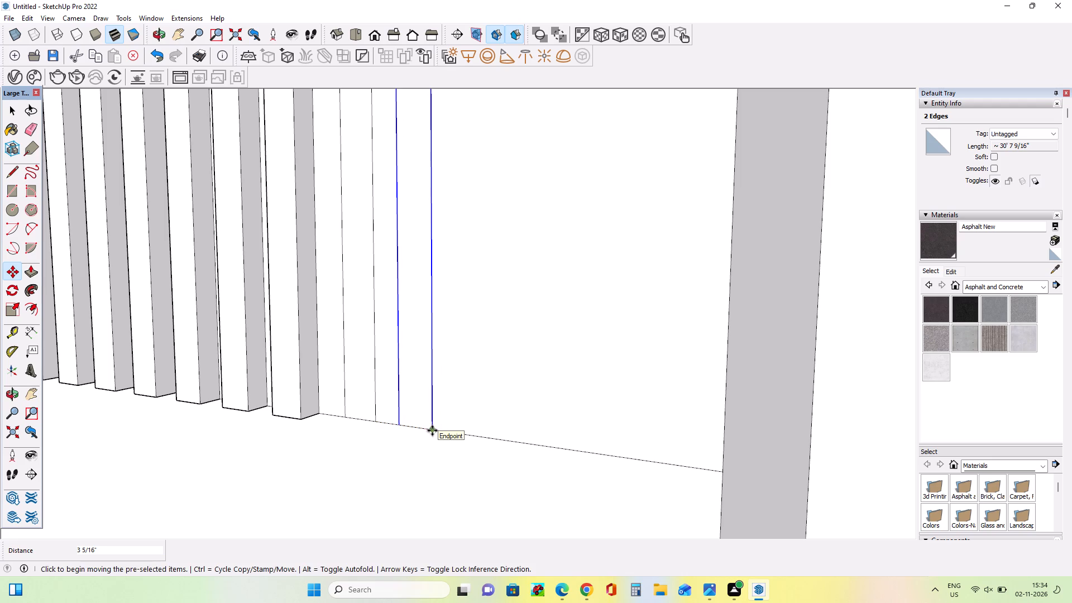
key("shift+asterisk")
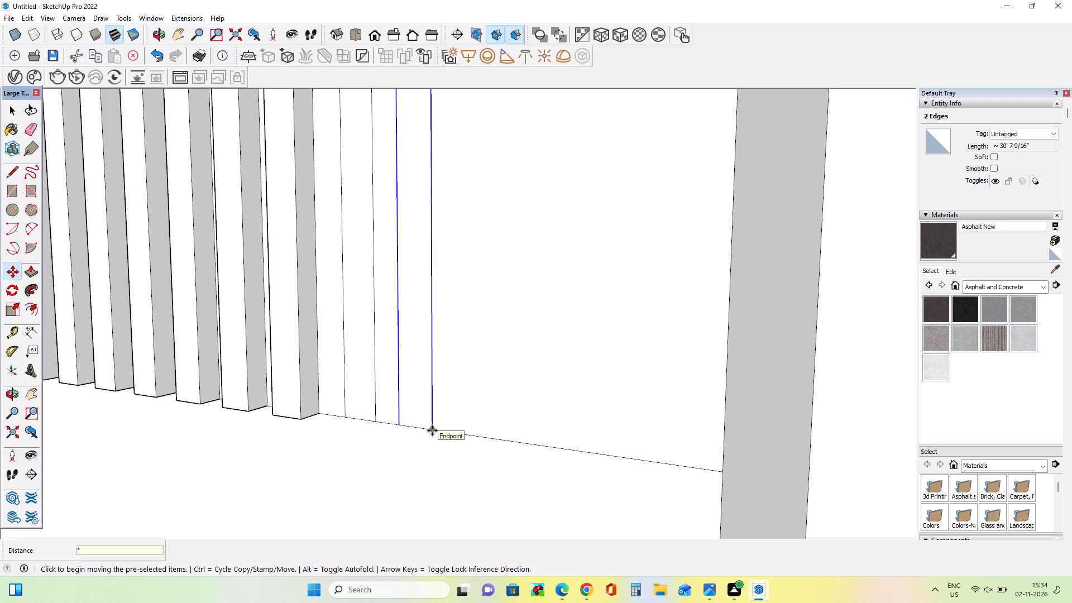
key("8")
key("Return")
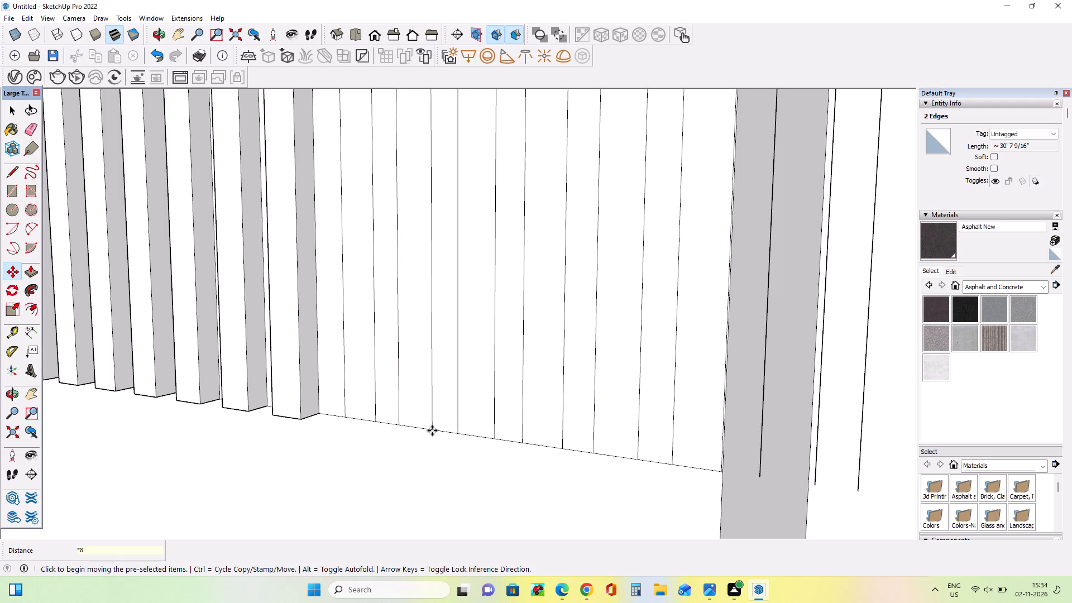
Erase the six surplus vertical lines that extend past the panel's edge.
scroll(404, 254, "down", 7)
middle_click_drag(535, 343, 537, 377)
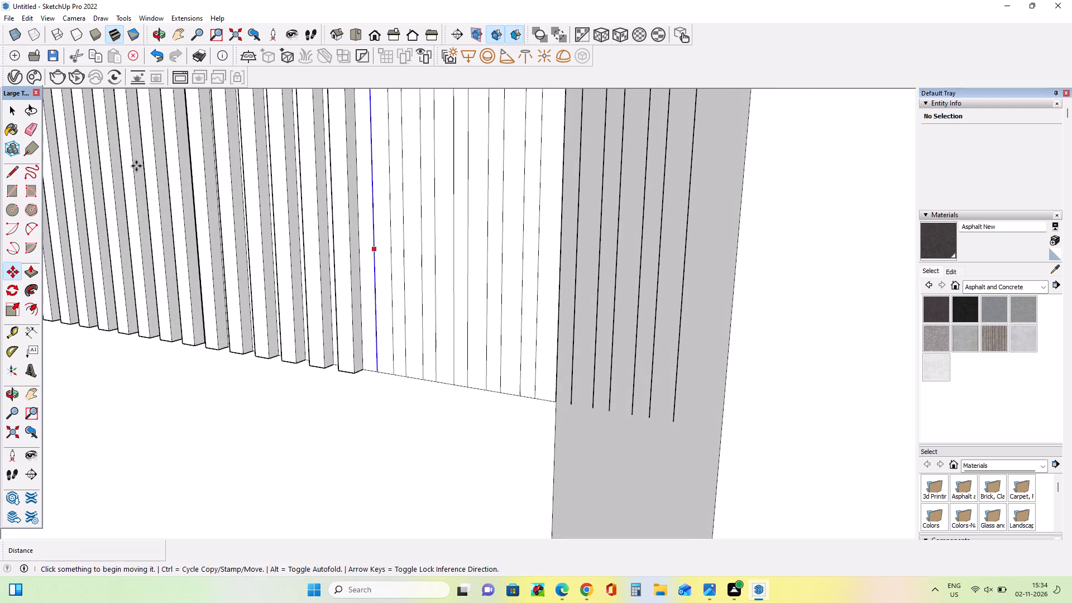
left_click(25, 130)
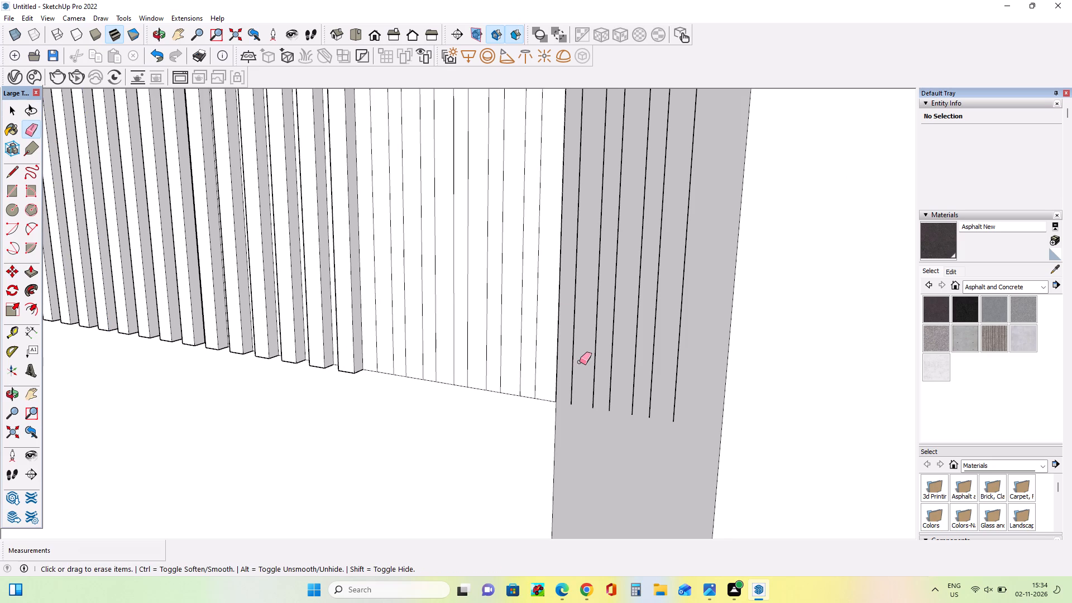
left_click_drag(574, 358, 673, 384)
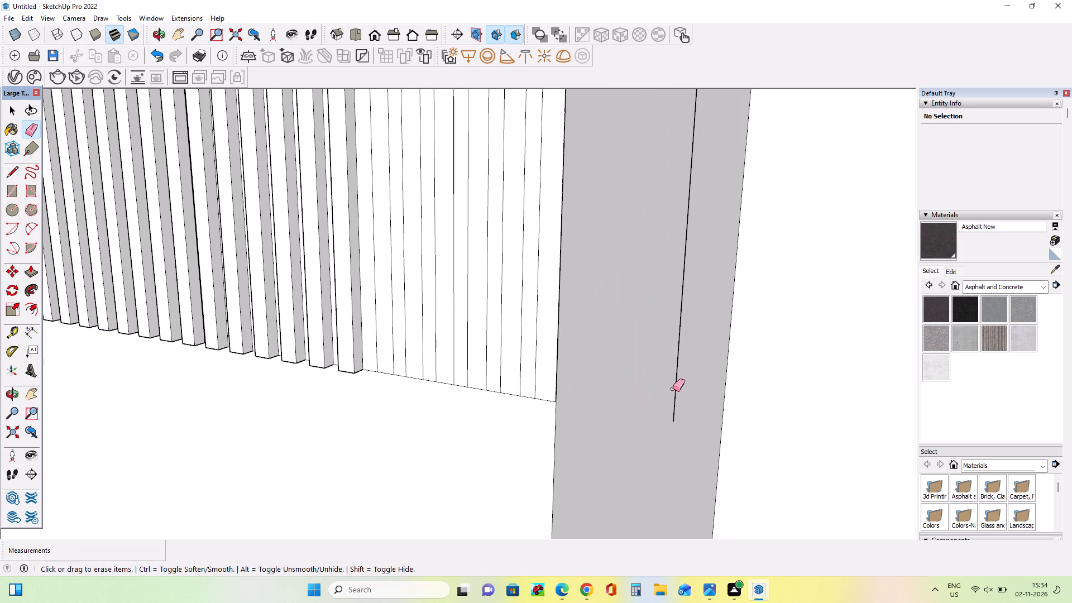
left_click_drag(673, 388, 682, 389)
Push/pull the remaining six flat strips outward about 1 7/16", through to the strip at the panel's edge.
middle_click_drag(579, 401, 658, 411)
middle_click_drag(584, 387, 589, 406)
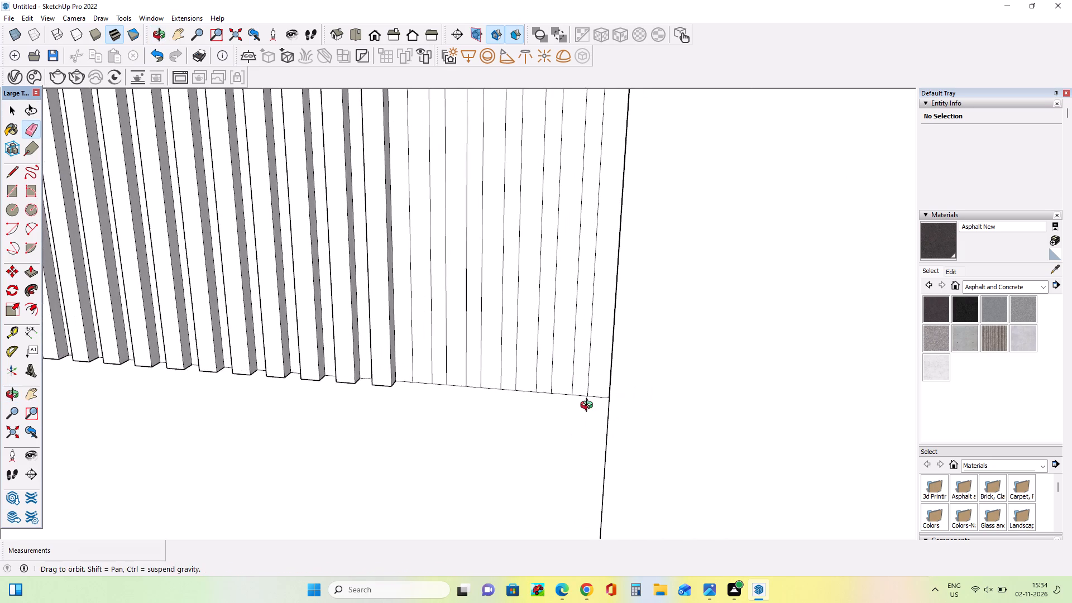
middle_click_drag(589, 406, 600, 432)
scroll(600, 432, "down", 13)
scroll(574, 404, "up", 1)
middle_click_drag(574, 404, 566, 321)
scroll(486, 335, "up", 3)
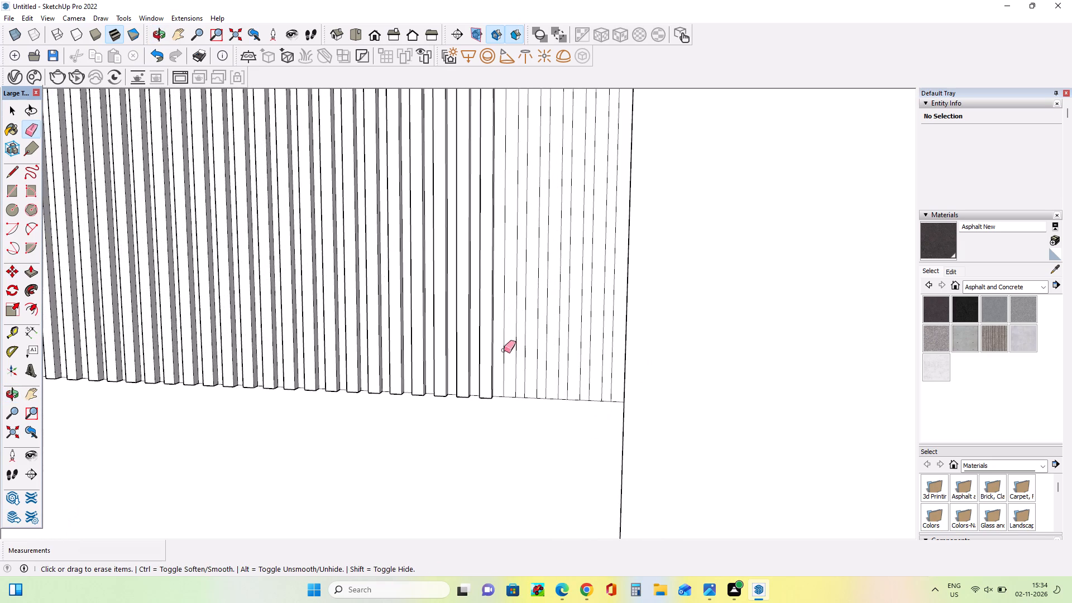
scroll(504, 350, "up", 4)
middle_click_drag(512, 359, 485, 343)
scroll(484, 373, "up", 1)
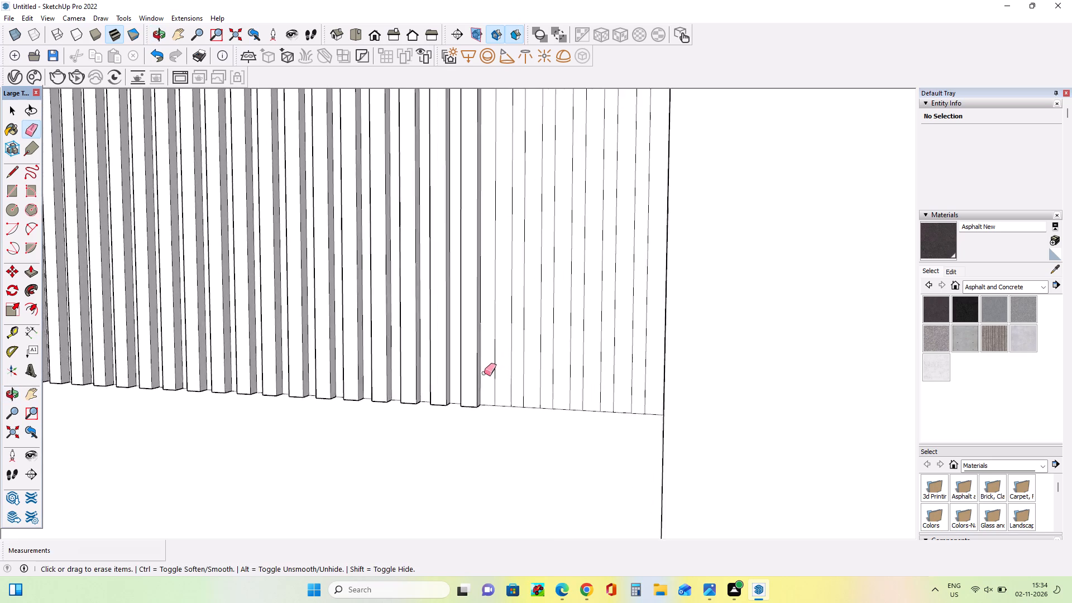
scroll(484, 373, "up", 2)
left_click(35, 266)
scroll(505, 394, "up", 2)
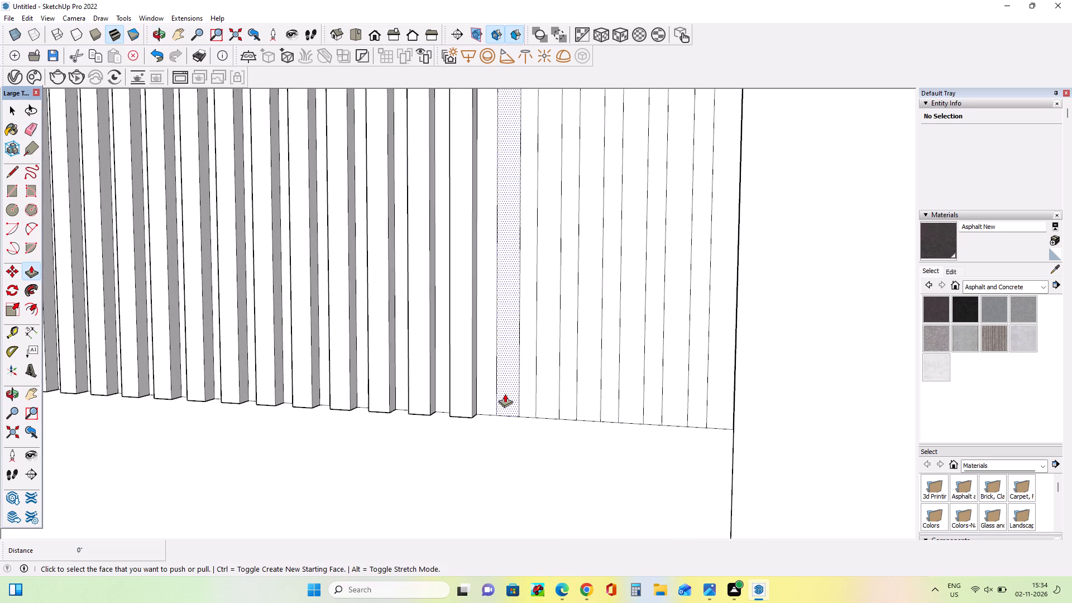
left_click_drag(506, 393, 460, 376)
left_click_drag(554, 411, 513, 388)
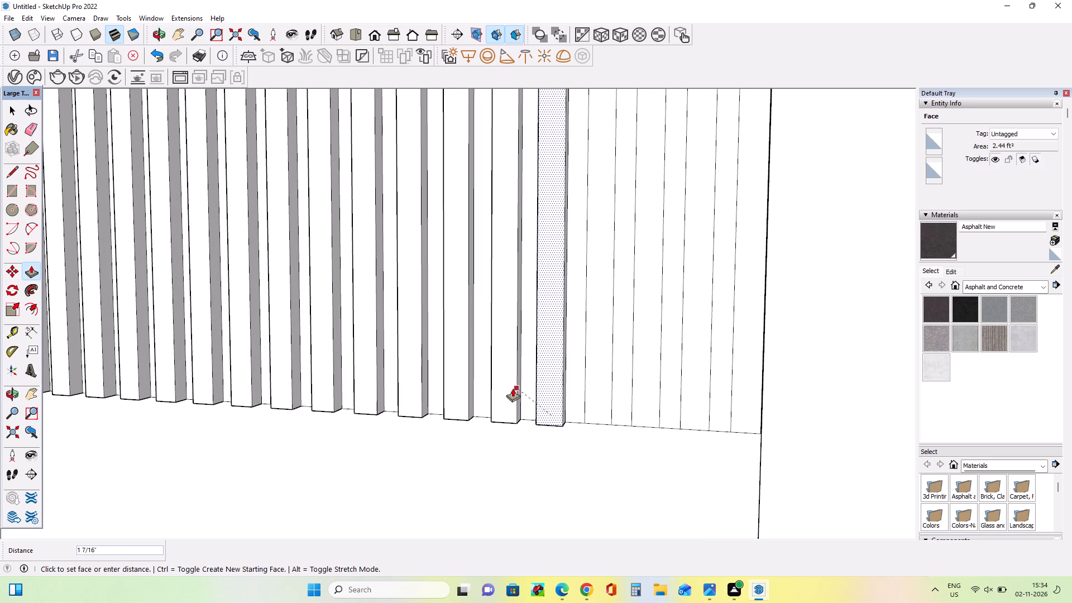
left_click_drag(513, 388, 513, 387)
left_click_drag(604, 399, 555, 385)
left_click_drag(640, 405, 597, 398)
left_click_drag(683, 399, 654, 398)
left_click_drag(749, 397, 709, 399)
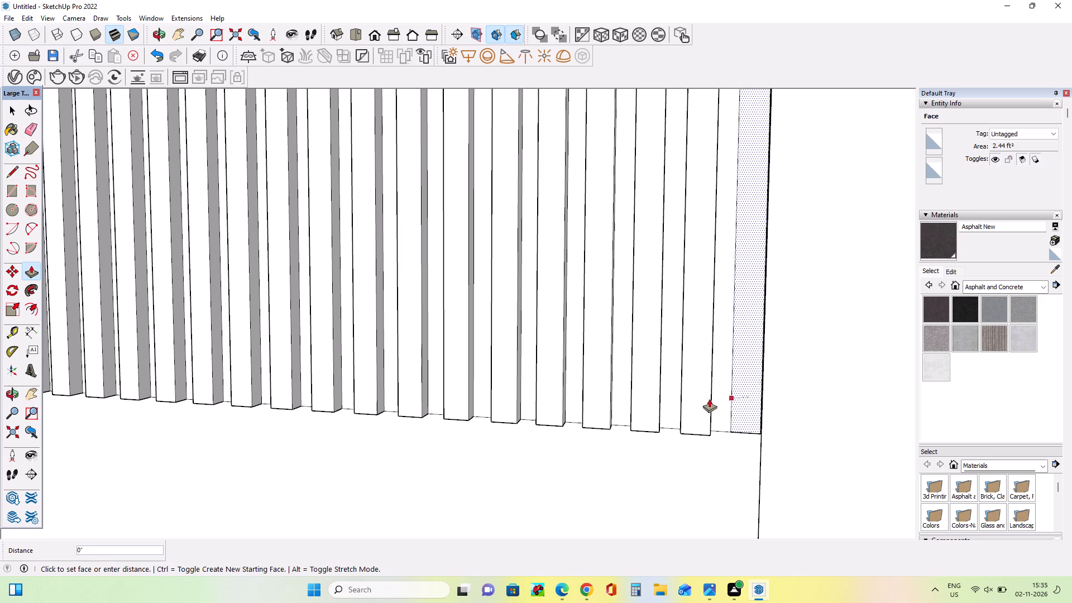
left_click_drag(709, 399, 707, 399)
Compare the tower's finned front panel with the fins and roof overhang in the villa reference image.
scroll(702, 445, "down", 20)
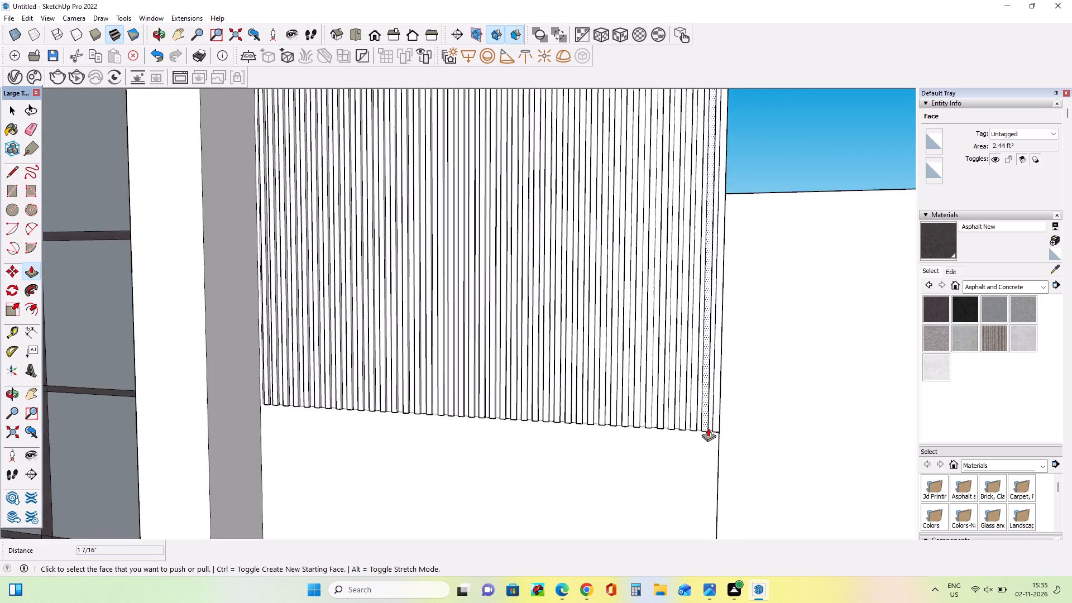
scroll(708, 428, "down", 7)
middle_click_drag(679, 420, 720, 480)
scroll(731, 463, "down", 8)
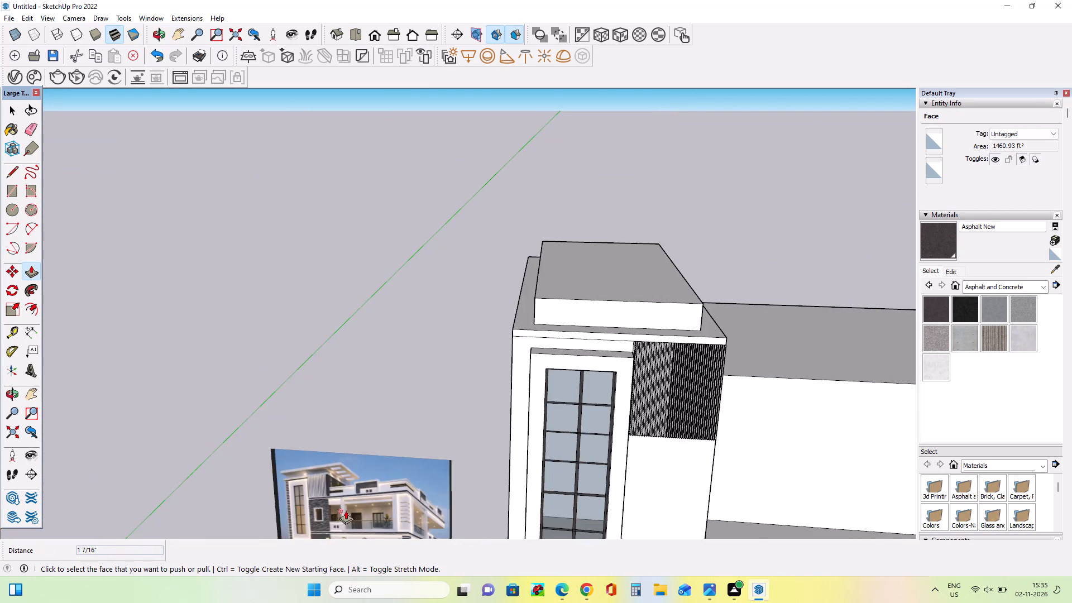
scroll(347, 501, "up", 10)
scroll(285, 447, "up", 9)
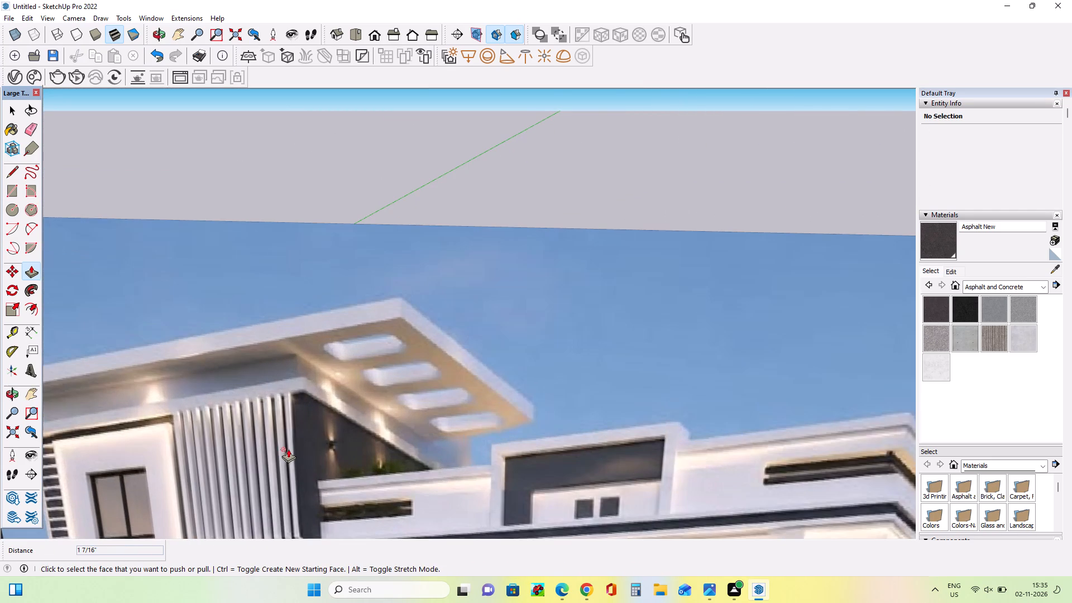
scroll(303, 403, "down", 16)
middle_click_drag(560, 473, 383, 368)
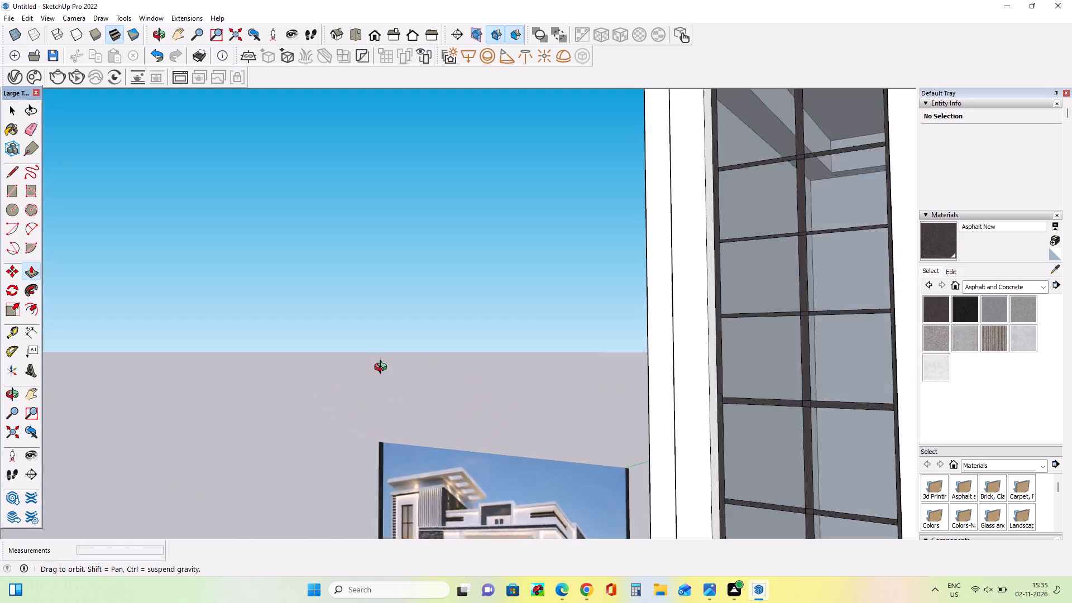
middle_click_drag(383, 368, 368, 366)
scroll(374, 366, "down", 14)
middle_click_drag(639, 458, 706, 602)
scroll(443, 302, "up", 5)
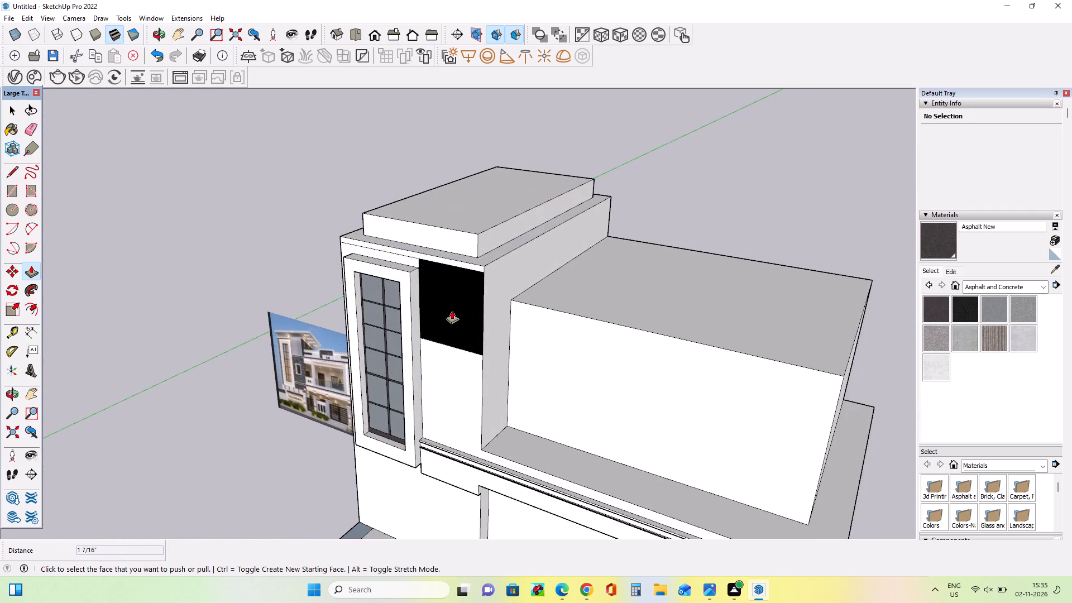
scroll(453, 311, "up", 2)
middle_click_drag(453, 311, 614, 294)
scroll(419, 289, "up", 4)
middle_click_drag(494, 302, 497, 286)
scroll(497, 287, "down", 4)
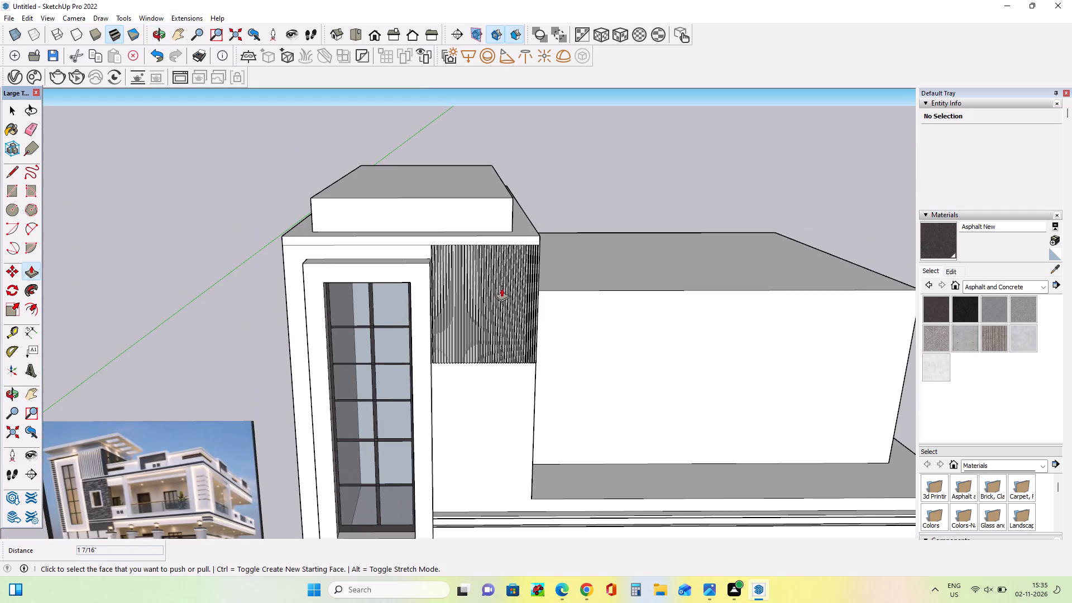
Push/pull the last two fins at the panel's far edge back flush with the recessed wall face.
scroll(489, 323, "down", 5)
middle_click_drag(539, 318, 544, 234)
scroll(466, 302, "up", 6)
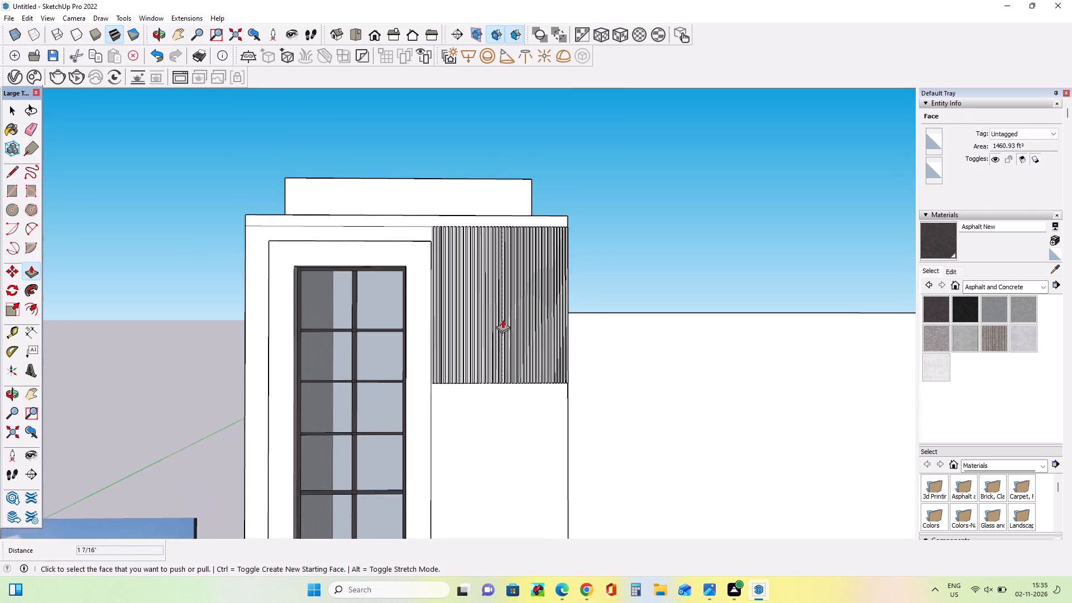
scroll(502, 319, "up", 3)
middle_click_drag(539, 346, 510, 387)
scroll(526, 381, "up", 9)
middle_click_drag(573, 425, 493, 432)
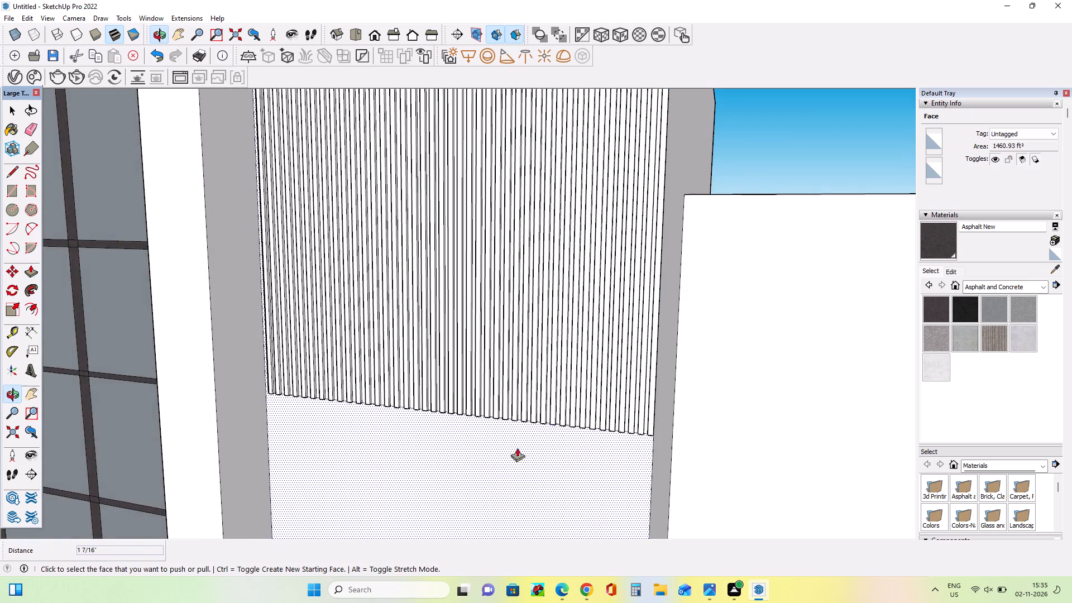
scroll(590, 444, "up", 9)
left_click_drag(717, 415, 741, 411)
left_click_drag(742, 416, 751, 390)
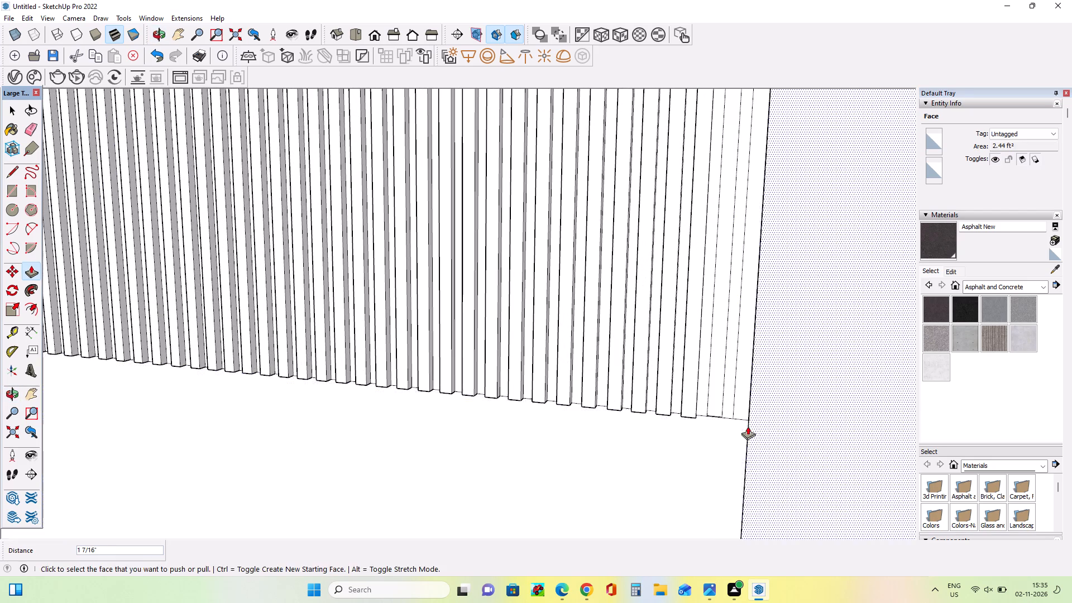
middle_click_drag(748, 426, 690, 430)
scroll(689, 430, "up", 5)
middle_click_drag(667, 434, 712, 463)
scroll(740, 455, "up", 4)
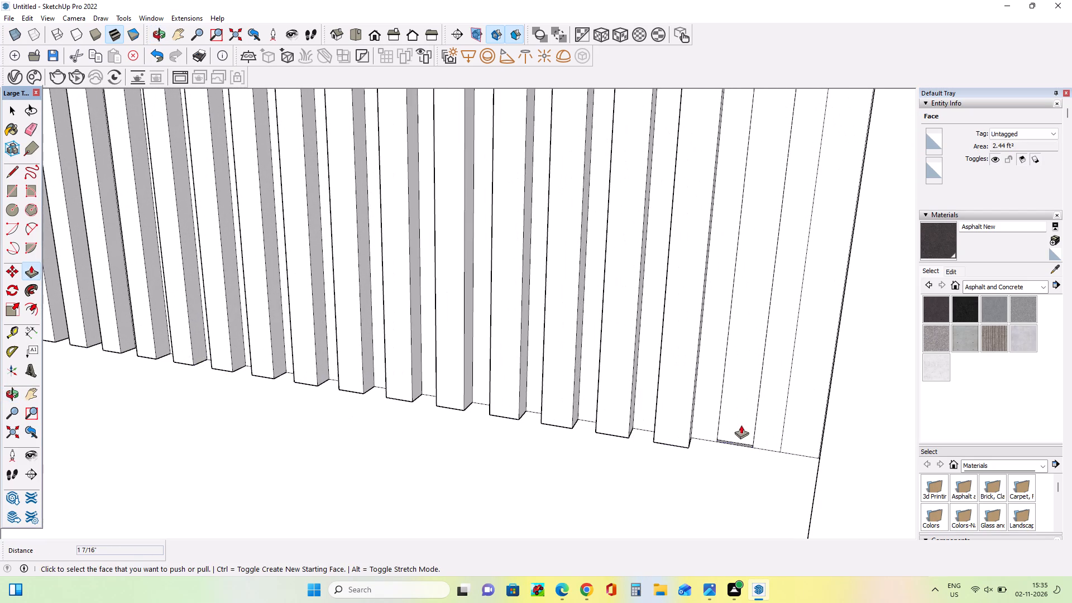
left_click_drag(741, 422, 770, 414)
middle_click_drag(694, 389, 697, 419)
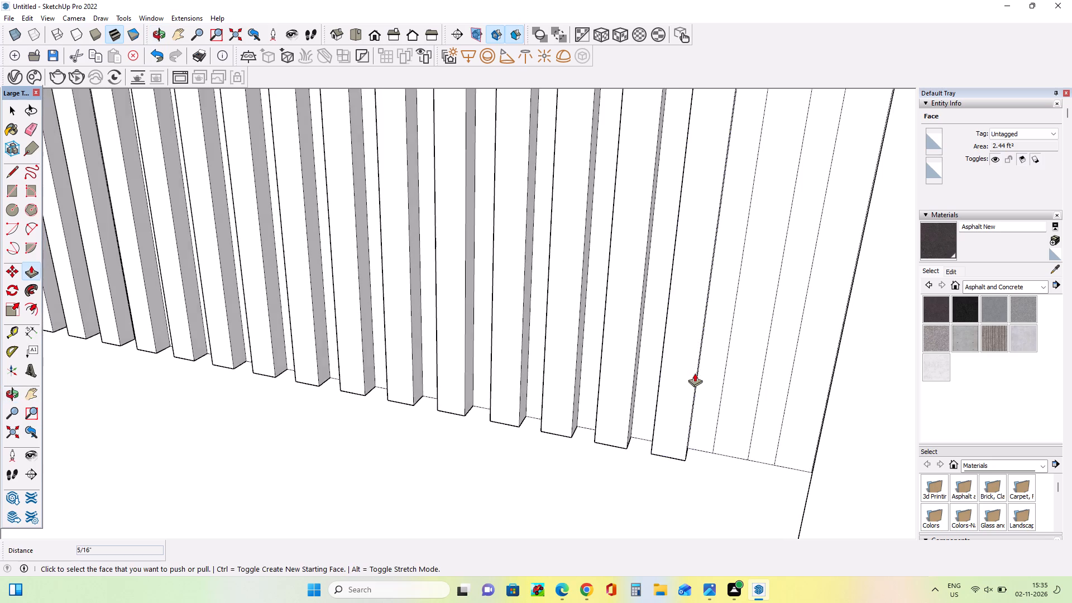
scroll(695, 373, "down", 20)
scroll(695, 373, "down", 1)
middle_click_drag(705, 383, 734, 355)
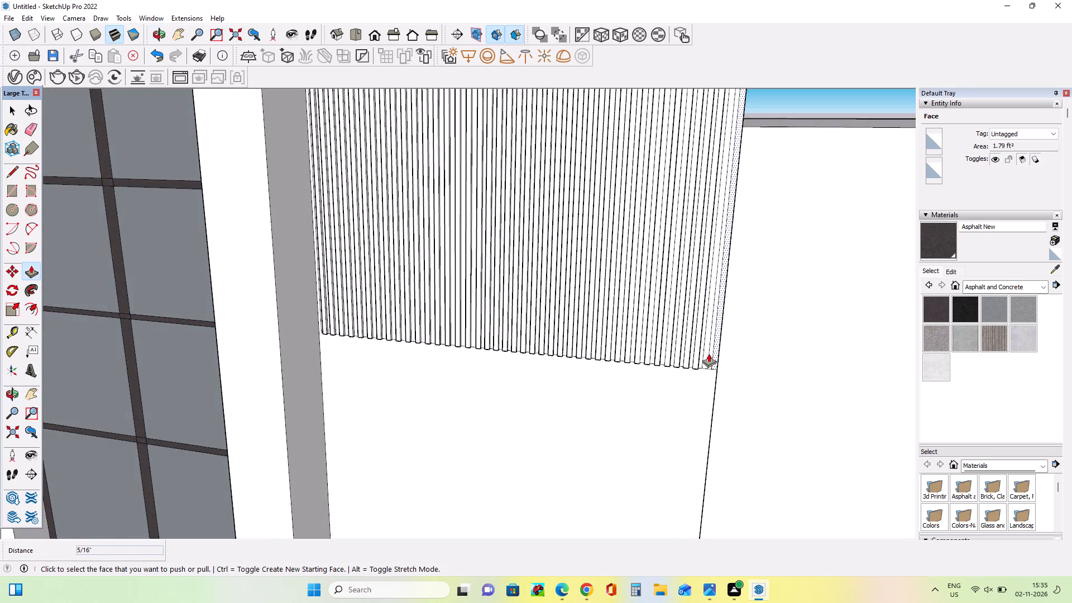
Erase the three leftover vertical lines between the last remaining fin and the panel's far edge.
scroll(703, 352, "up", 9)
middle_click_drag(690, 395, 672, 394)
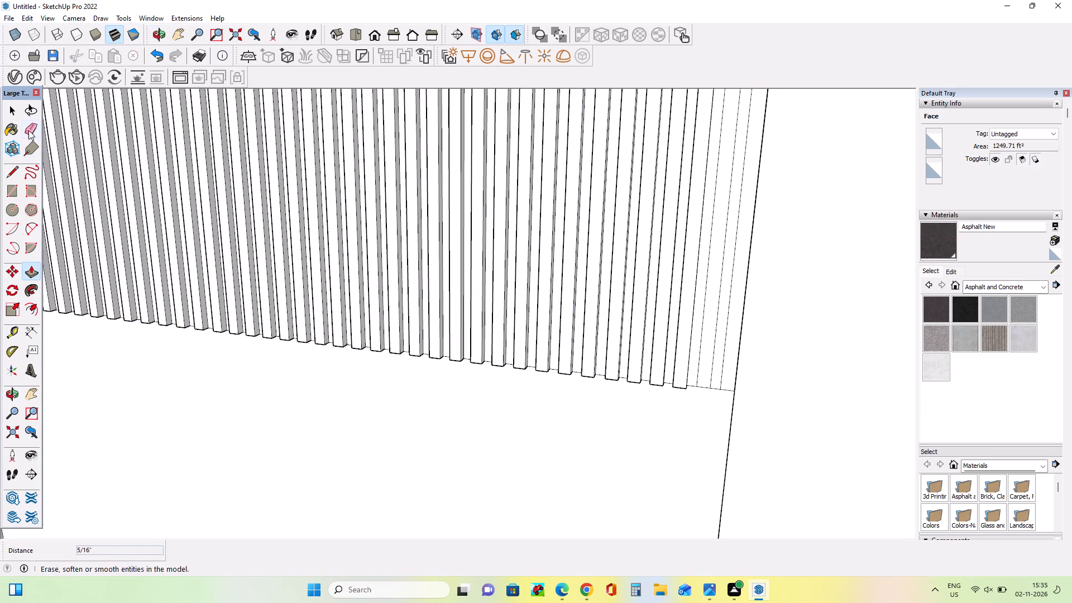
left_click(30, 127)
left_click_drag(696, 344, 712, 349)
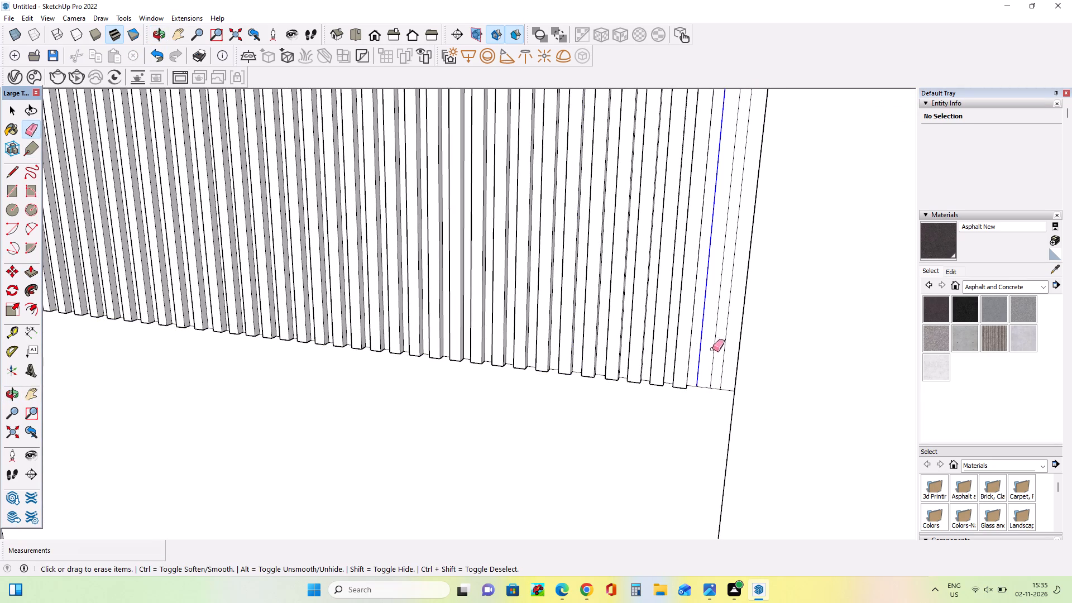
left_click_drag(712, 349, 729, 359)
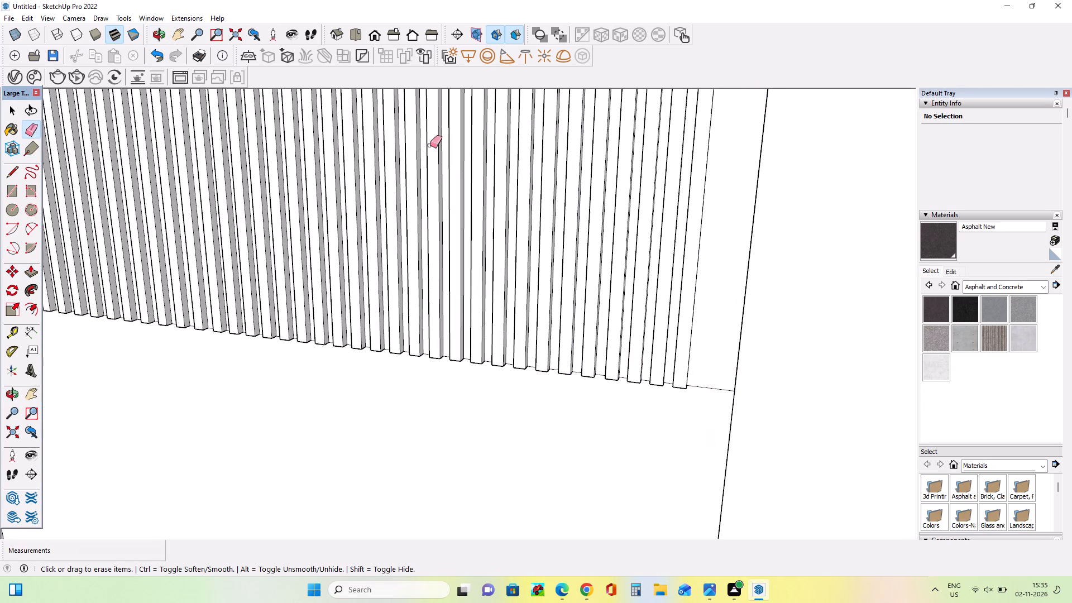
Push/pull the second, fourth and sixth fins counted from the window frame back 1 7/16", flush with the wall.
middle_click_drag(623, 315, 669, 387)
scroll(669, 387, "down", 19)
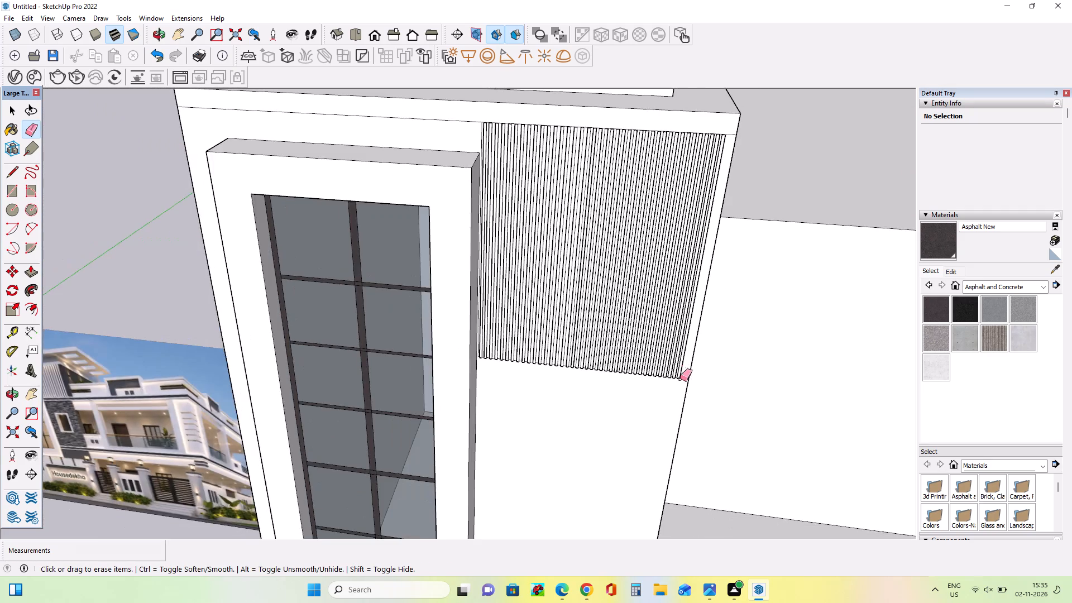
middle_click_drag(676, 344, 668, 194)
scroll(580, 340, "up", 5)
middle_click_drag(592, 362, 634, 403)
scroll(509, 395, "up", 5)
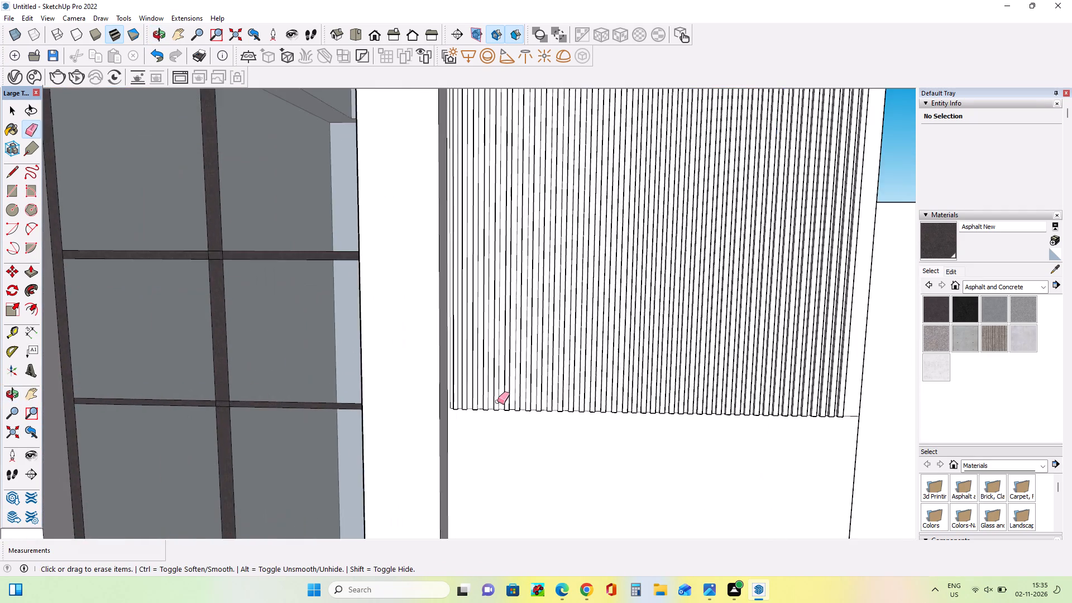
scroll(497, 401, "up", 3)
middle_click_drag(490, 397, 476, 391)
scroll(530, 382, "up", 5)
middle_click_drag(511, 395, 530, 423)
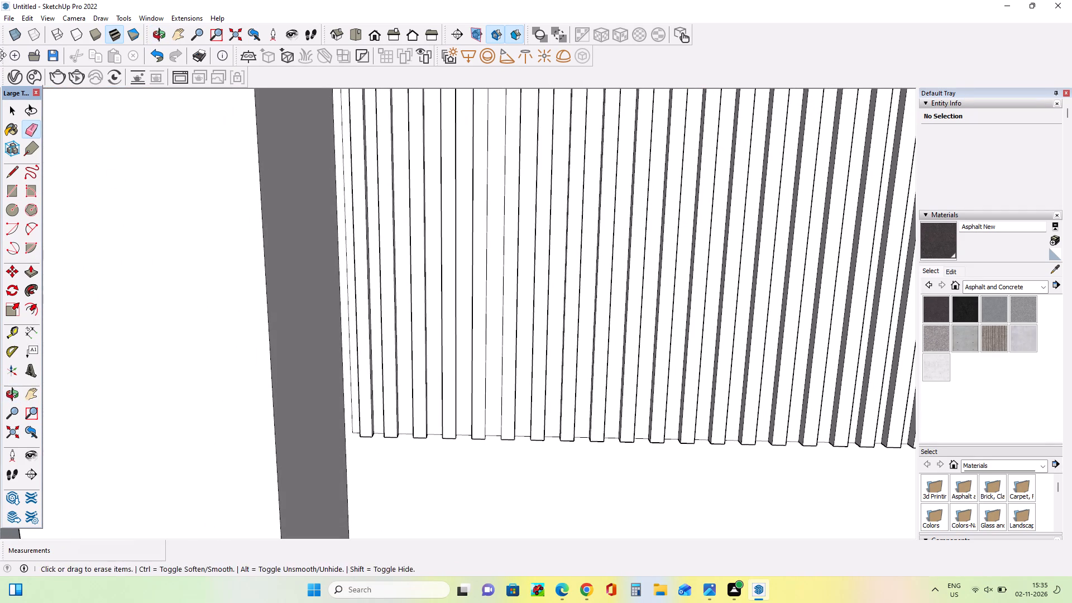
left_click(30, 272)
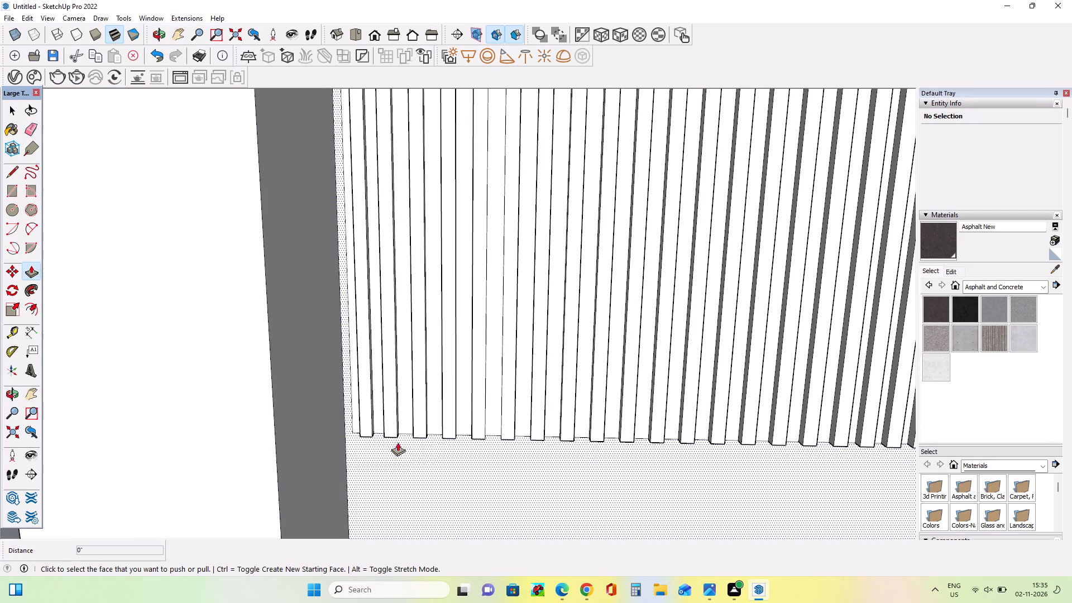
left_click_drag(389, 428, 422, 452)
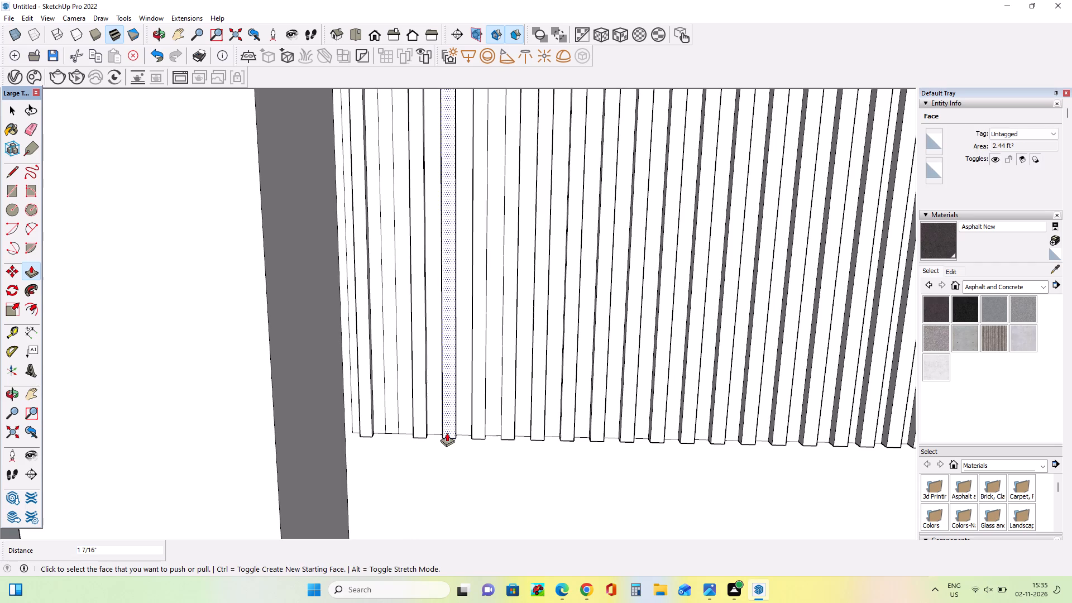
left_click_drag(446, 434, 474, 458)
left_click_drag(504, 436, 520, 452)
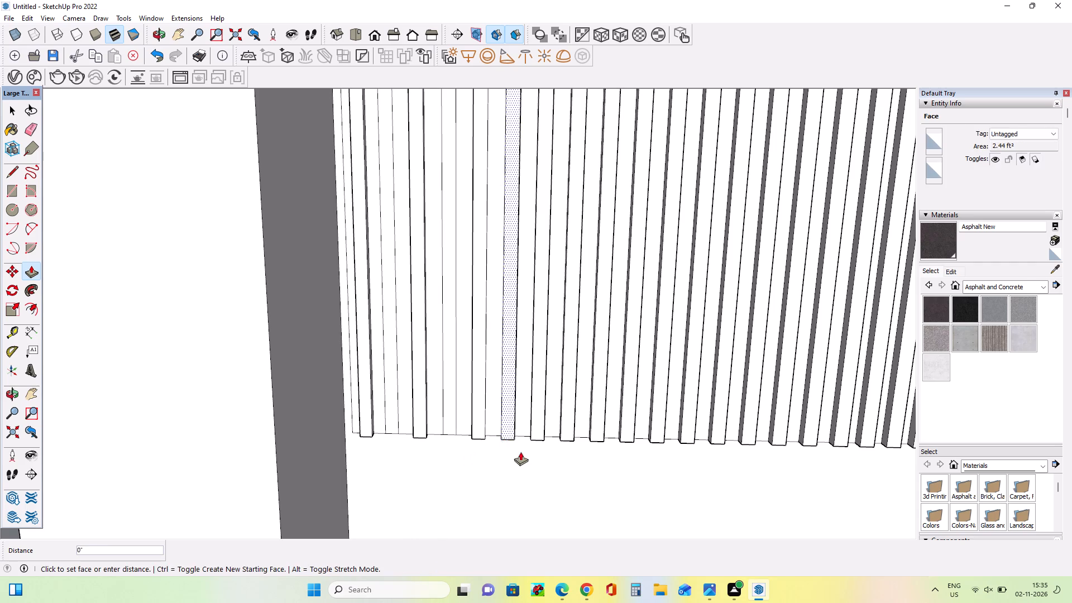
left_click_drag(520, 452, 528, 462)
Continue flattening every second fin towards the panel's far edge, pushing the next four back 1 7/16".
scroll(360, 349, "down", 8)
middle_click_drag(461, 415, 472, 359)
scroll(453, 399, "up", 4)
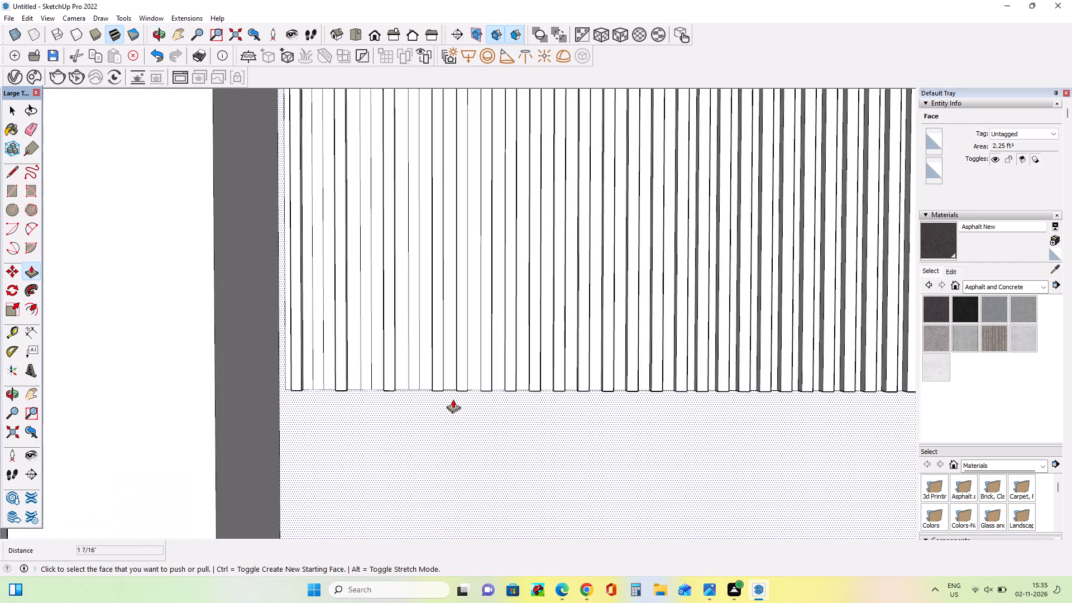
scroll(453, 399, "up", 5)
left_click_drag(467, 376, 487, 420)
scroll(541, 384, "up", 4)
left_click_drag(543, 382, 550, 437)
scroll(323, 370, "down", 4)
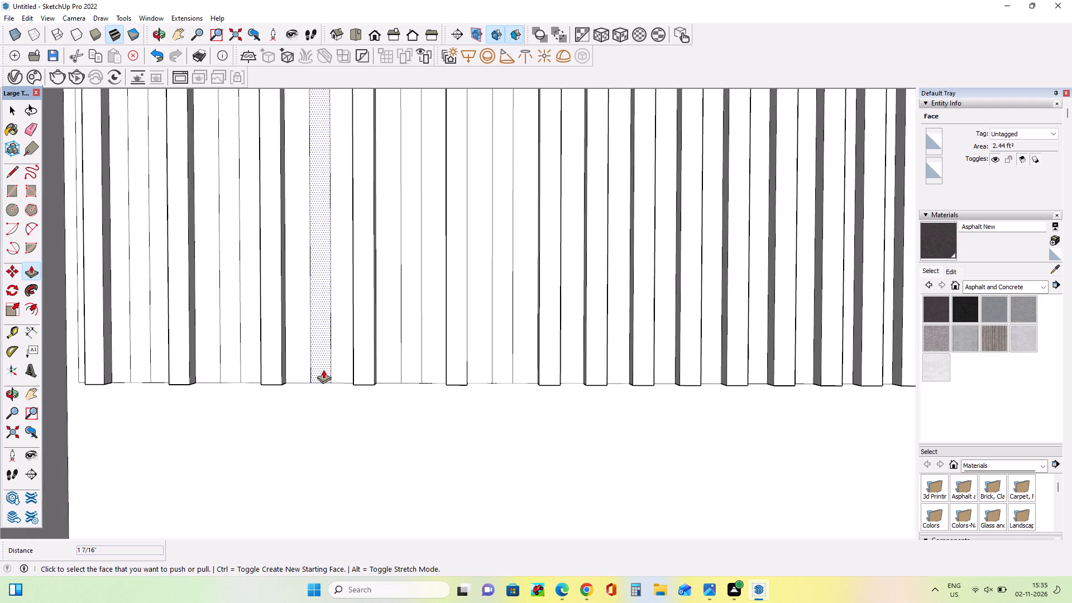
scroll(323, 370, "down", 4)
scroll(482, 384, "up", 4)
left_click_drag(477, 364, 471, 401)
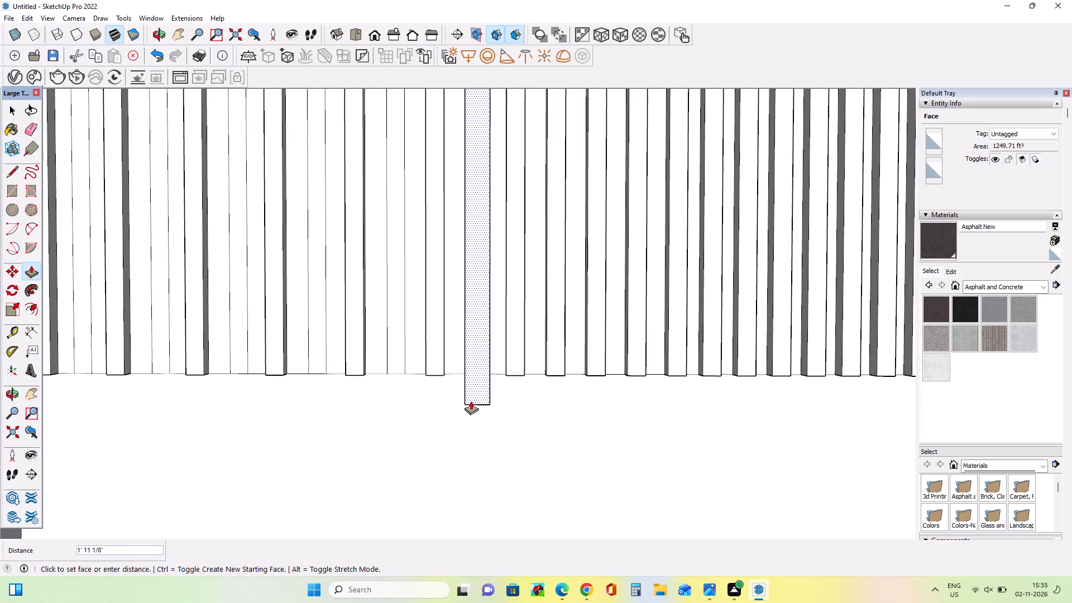
left_click_drag(471, 401, 405, 380)
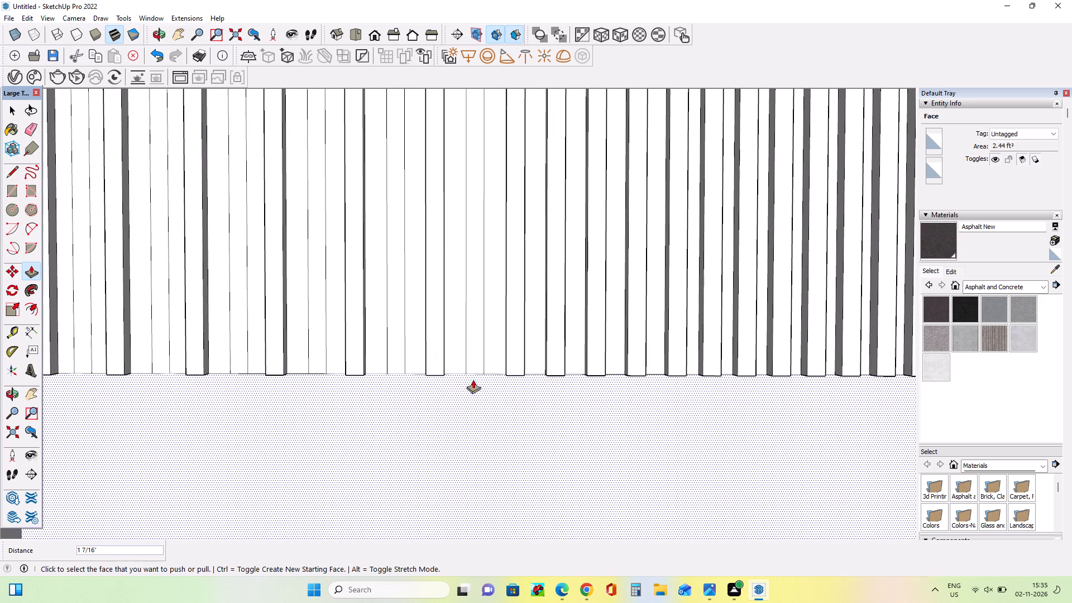
scroll(473, 377, "up", 5)
left_click_drag(620, 369, 534, 402)
Push/pull the next four alternate fins in the middle of the panel back 1 7/16" to the wall face.
scroll(222, 324, "down", 2)
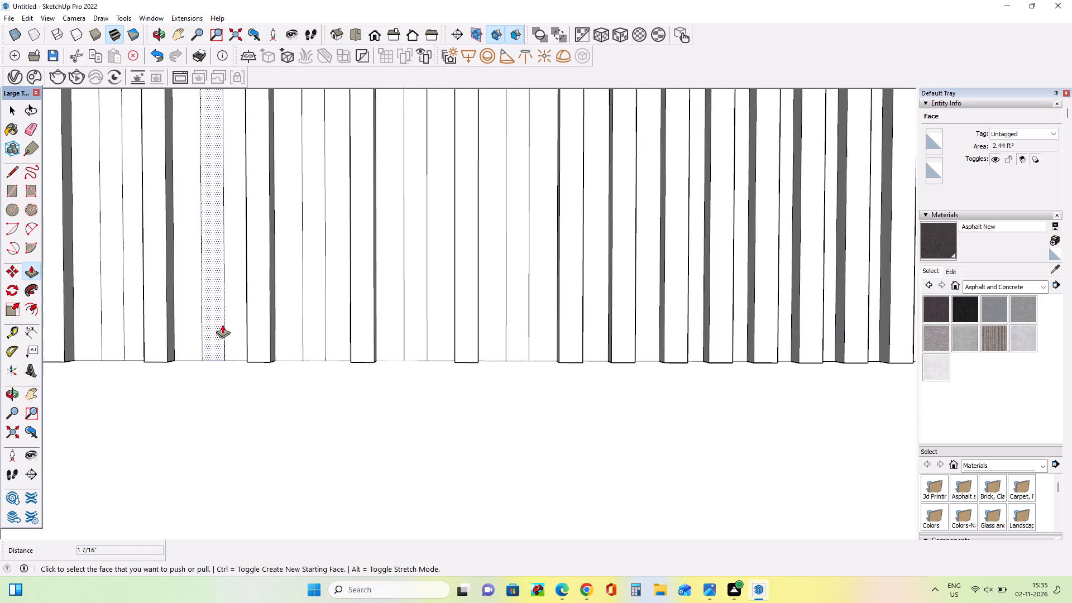
scroll(222, 324, "down", 7)
scroll(491, 332, "up", 9)
middle_click_drag(367, 342, 375, 380)
left_click_drag(409, 355, 456, 405)
left_click_drag(529, 358, 517, 379)
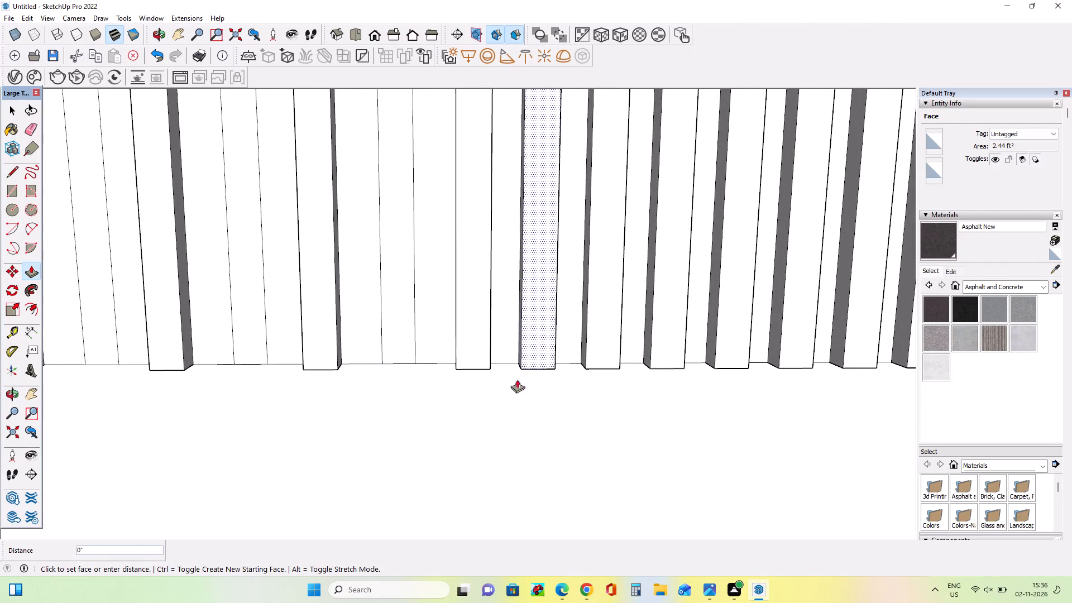
left_click_drag(517, 379, 501, 404)
left_click_drag(652, 358, 591, 413)
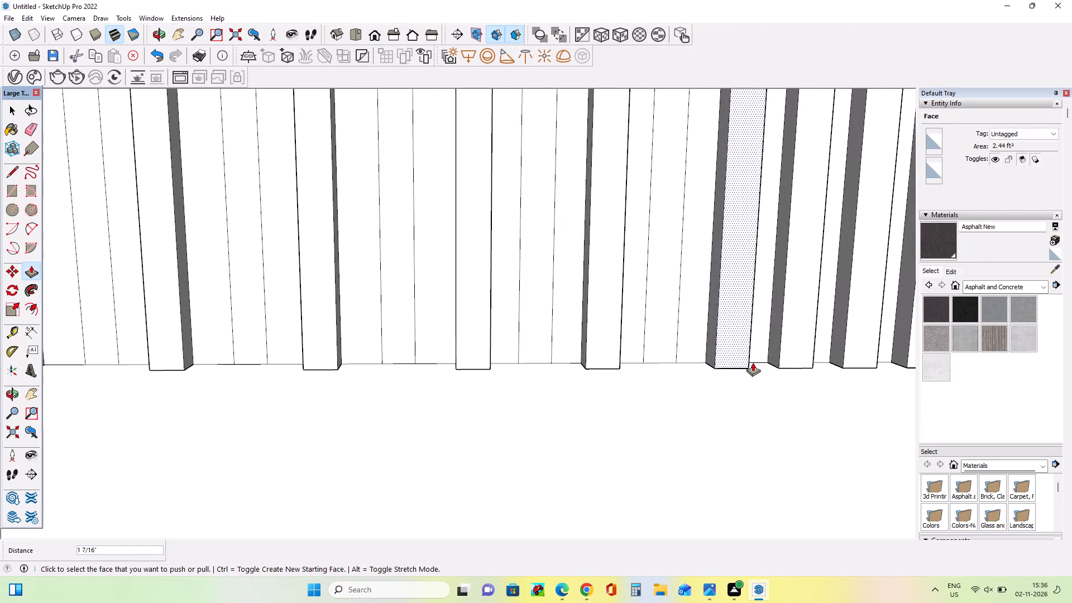
left_click_drag(793, 355, 754, 405)
Push/pull four more alternate fins past the panel's middle back 1 7/16", keeping one fin between each.
scroll(241, 356, "down", 9)
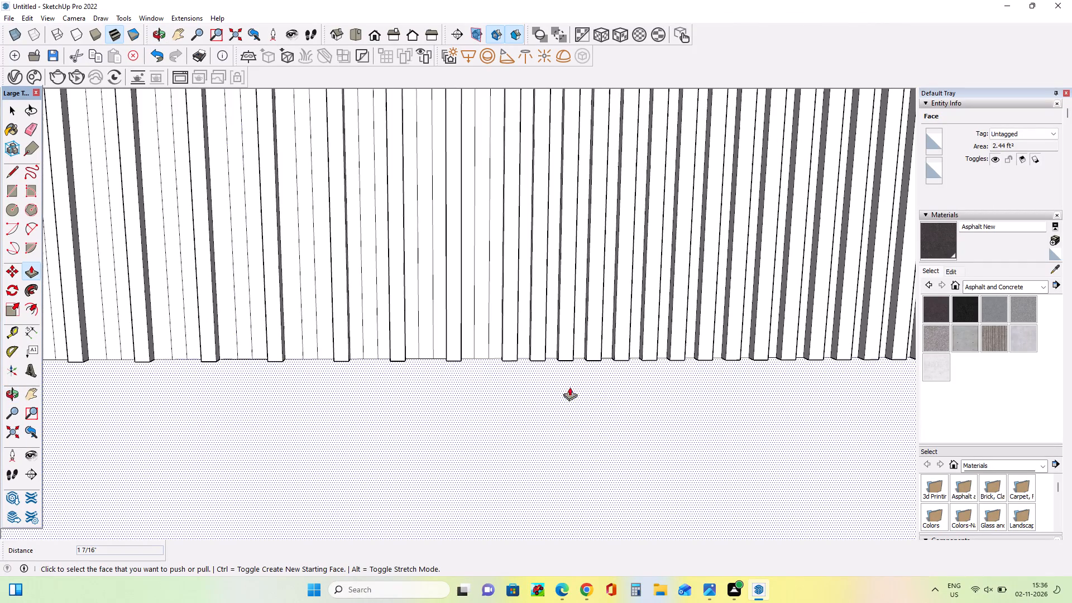
scroll(589, 360, "up", 3)
scroll(499, 361, "up", 4)
left_click_drag(537, 355, 543, 404)
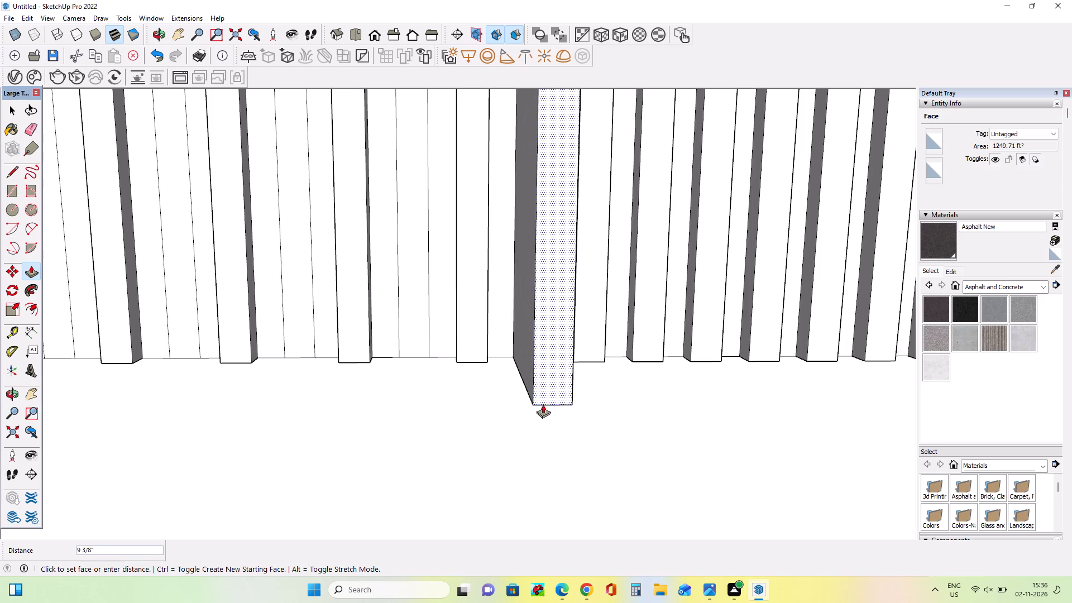
left_click_drag(543, 404, 472, 396)
left_click_drag(638, 352, 567, 409)
scroll(214, 355, "down", 8)
middle_click_drag(469, 379, 414, 422)
scroll(499, 370, "up", 8)
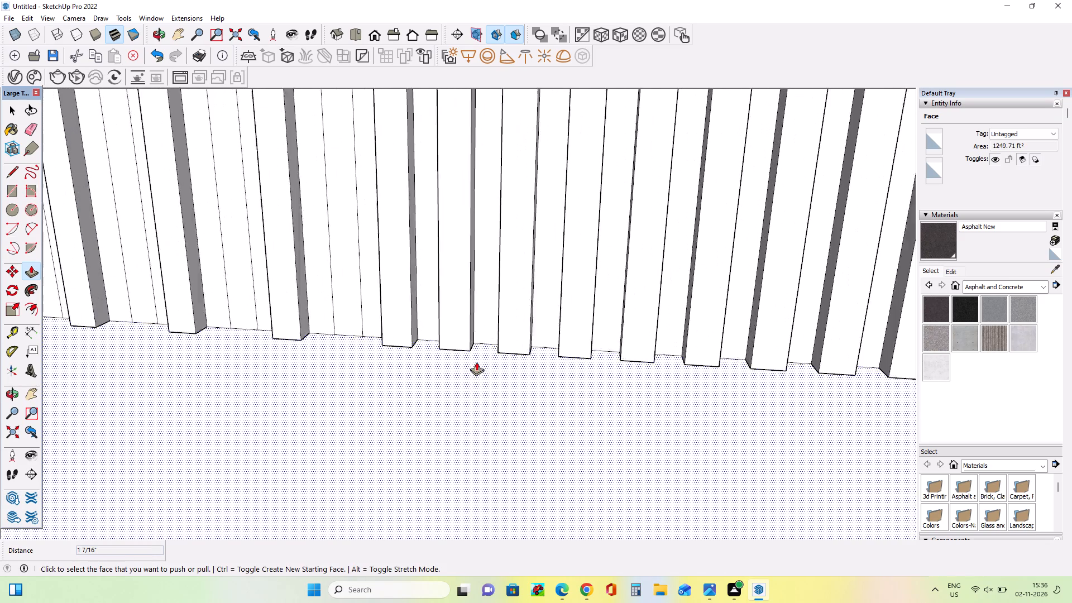
scroll(476, 362, "up", 1)
left_click_drag(455, 340, 506, 399)
left_click_drag(593, 349, 511, 410)
Push/pull the next three alternate fins towards the panel's far edge back 1 7/16", flush with the wall.
scroll(245, 354, "down", 8)
left_click_drag(463, 353, 477, 398)
middle_click_drag(454, 390, 489, 299)
scroll(541, 346, "up", 8)
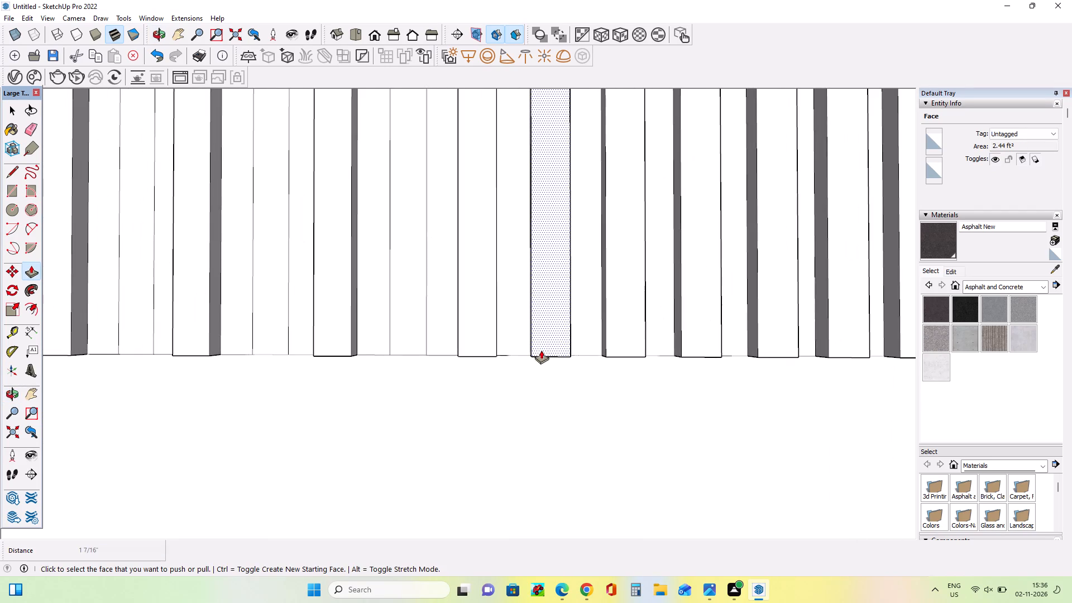
left_click_drag(538, 353, 460, 399)
middle_click_drag(498, 376, 286, 396)
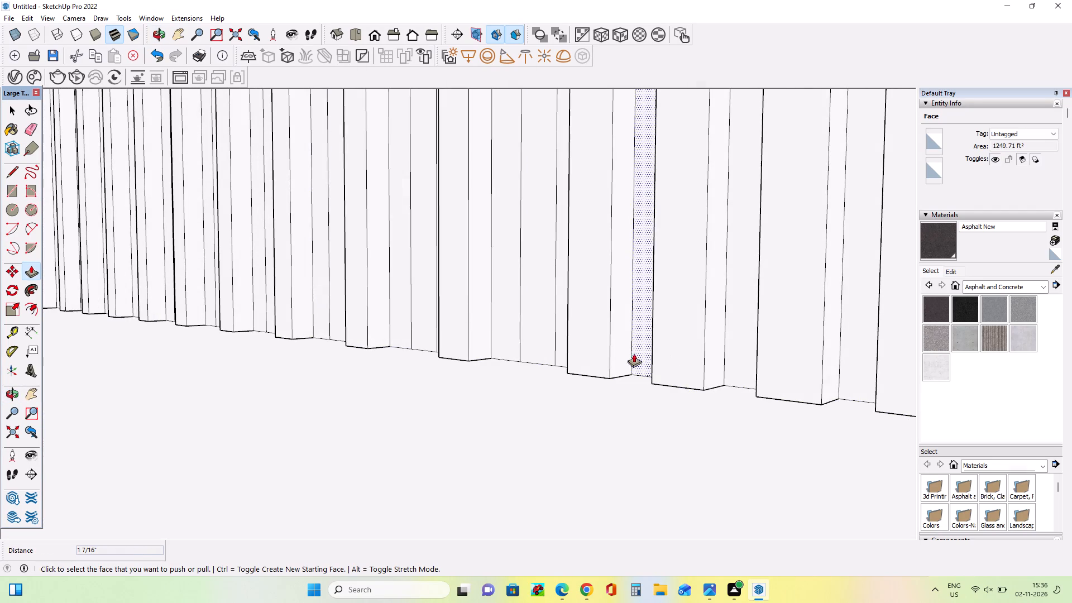
left_click_drag(665, 362, 649, 377)
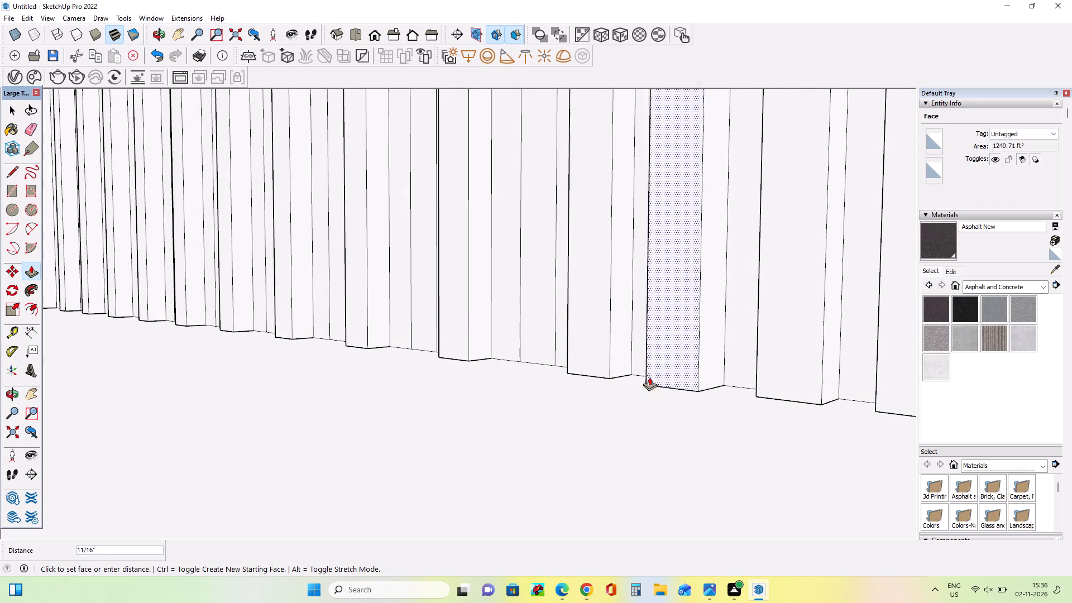
left_click_drag(649, 377, 623, 429)
Push/pull the last two alternate fins near the panel's far edge back 1 7/16" to finish the wider spacing.
scroll(367, 279, "down", 8)
middle_click_drag(605, 362, 631, 414)
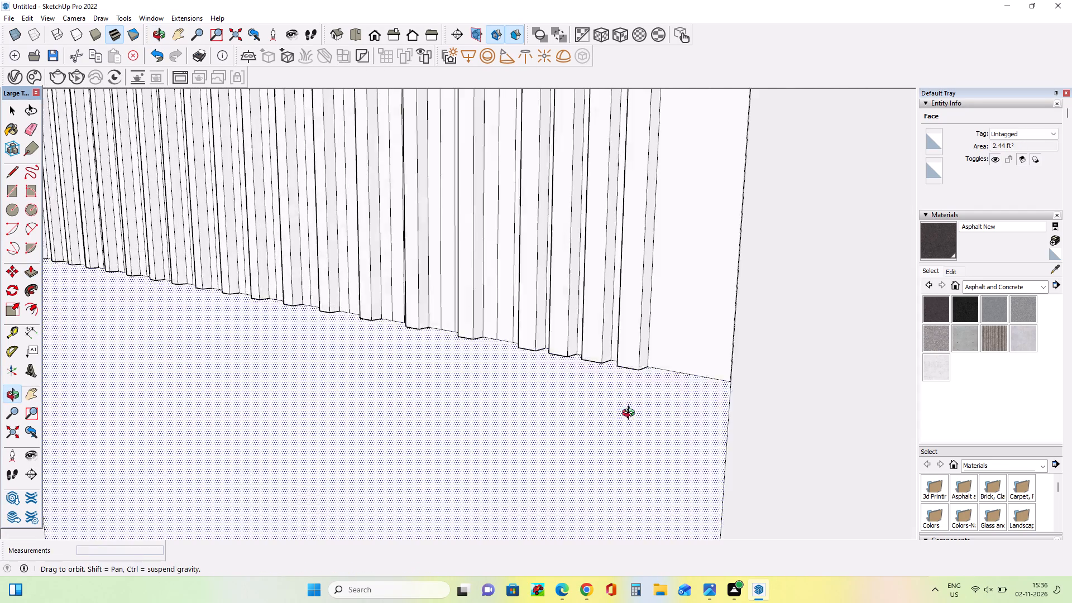
middle_click_drag(631, 414, 631, 415)
scroll(587, 363, "up", 5)
left_click_drag(554, 362, 569, 425)
middle_click_drag(434, 356, 547, 371)
scroll(323, 337, "down", 8)
middle_click_drag(573, 409, 606, 345)
scroll(546, 328, "up", 5)
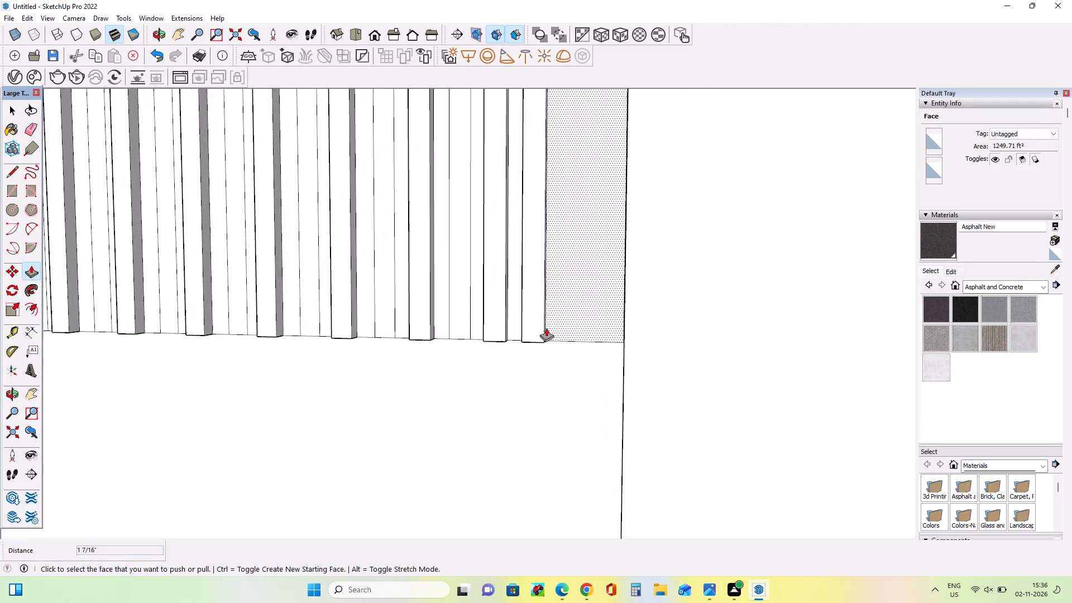
scroll(546, 328, "up", 3)
left_click_drag(533, 344, 587, 413)
Examine the respaced fin panel and the whole villa model, including its ground floor, beside the reference image.
scroll(582, 374, "down", 8)
scroll(587, 377, "up", 1)
scroll(587, 377, "down", 3)
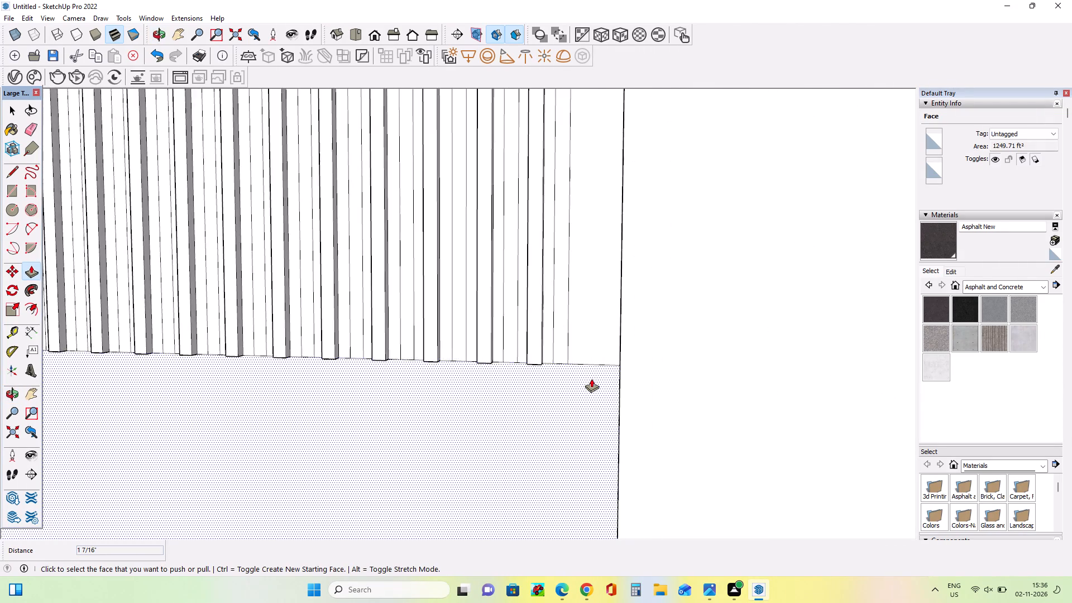
scroll(591, 379, "down", 15)
scroll(594, 380, "down", 6)
scroll(575, 398, "up", 2)
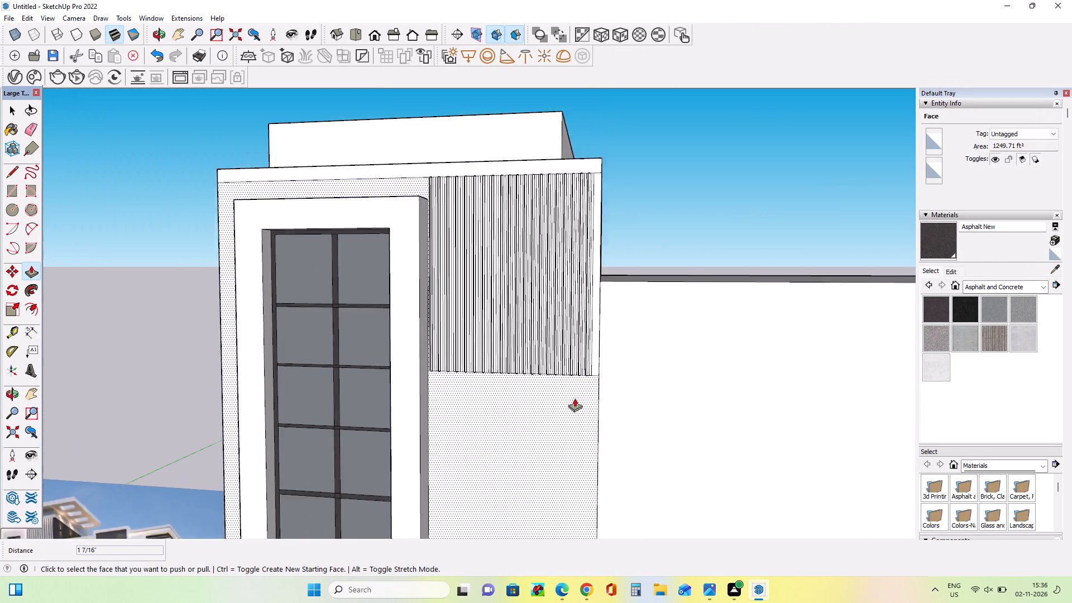
scroll(575, 398, "up", 3)
scroll(580, 415, "down", 5)
scroll(573, 386, "down", 16)
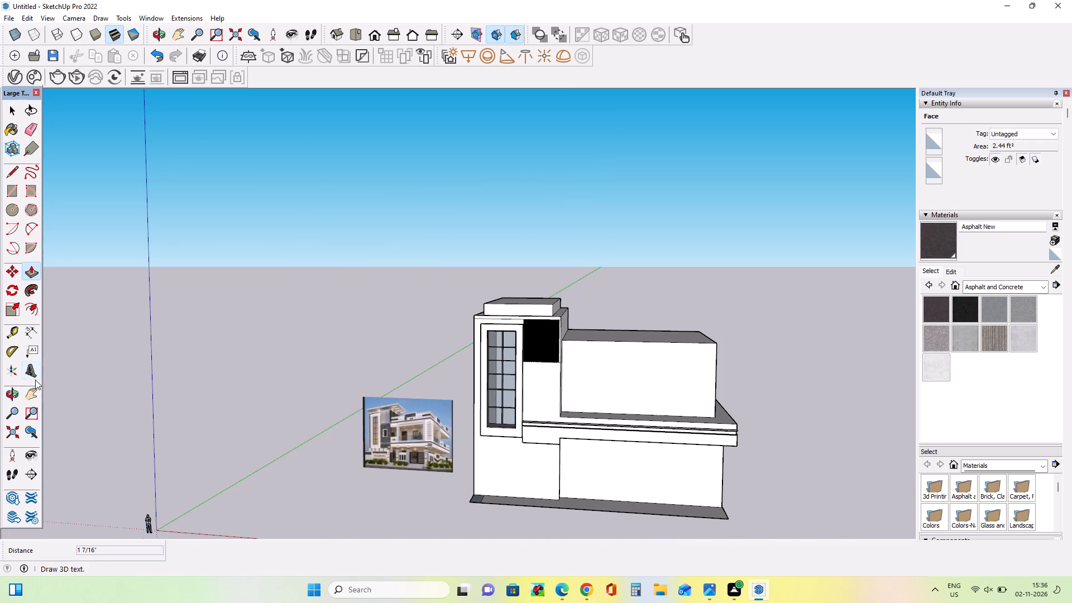
left_click(35, 398)
scroll(552, 398, "up", 4)
middle_click_drag(653, 376, 640, 337)
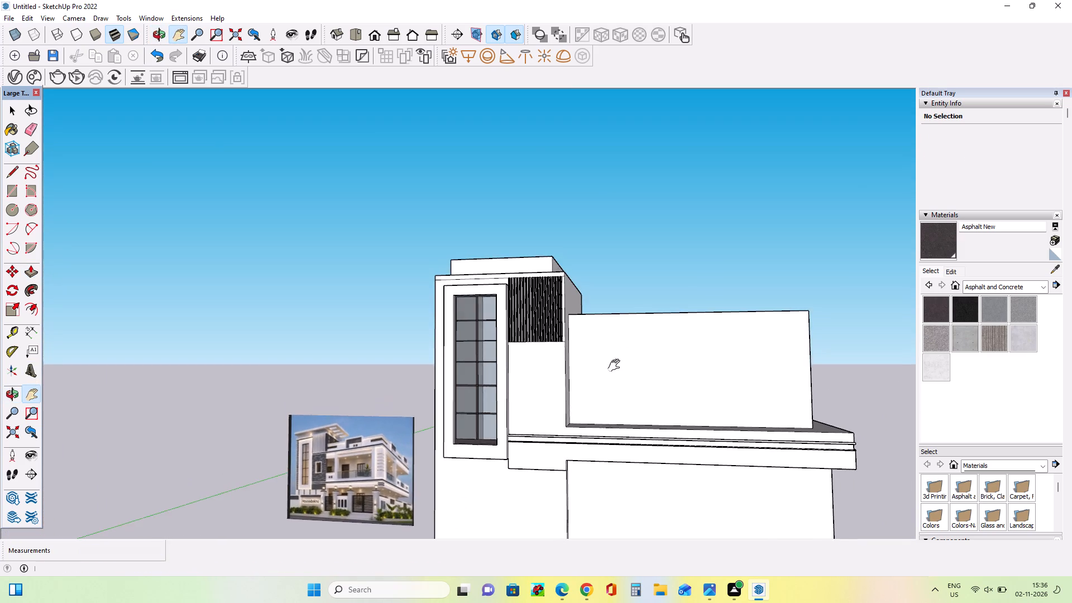
left_click_drag(610, 357, 535, 222)
middle_click_drag(505, 296, 597, 460)
scroll(567, 321, "up", 3)
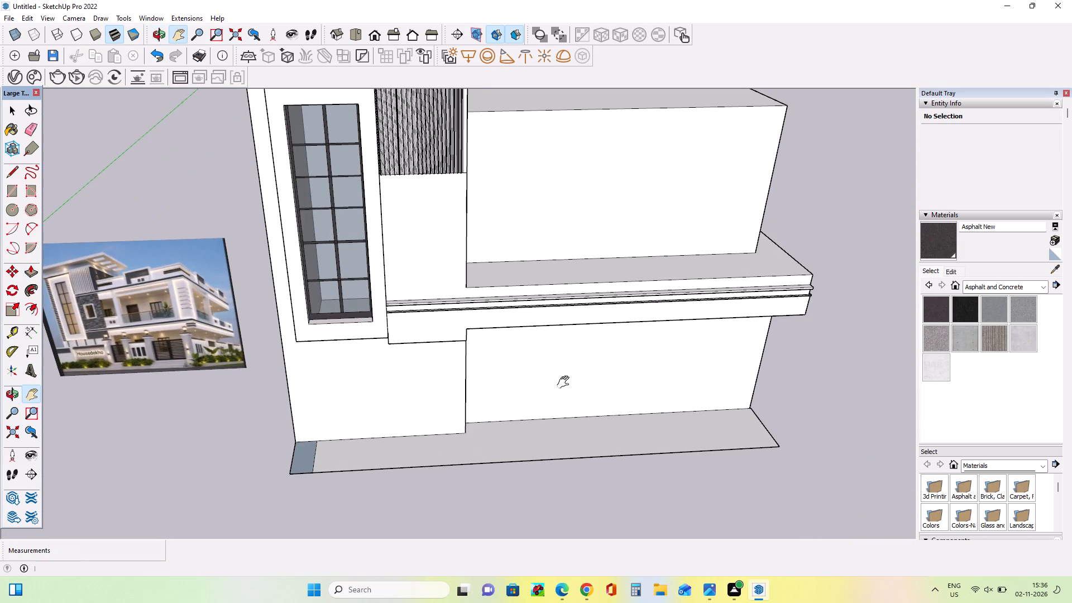
Examine the villa's front, from the ground floor up to the tower's fin panel, beside the reference image.
middle_click_drag(566, 383, 562, 264)
scroll(522, 247, "up", 1)
left_click_drag(599, 334, 624, 352)
scroll(624, 352, "down", 1)
middle_click_drag(658, 356, 621, 380)
scroll(619, 376, "down", 2)
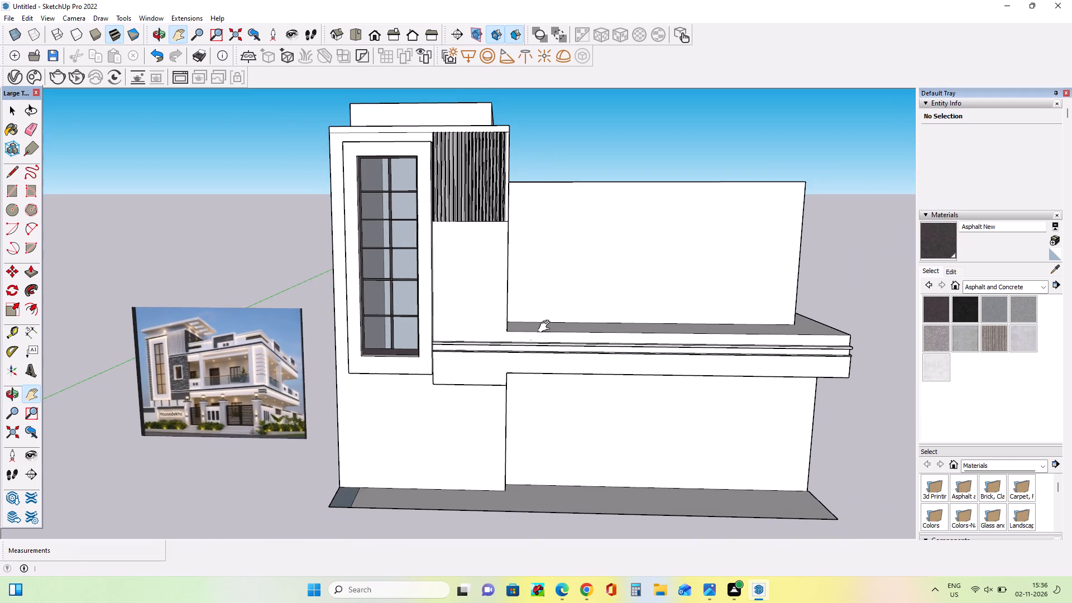
middle_click_drag(553, 323, 568, 346)
left_click_drag(575, 305, 499, 320)
middle_click_drag(567, 332, 570, 321)
scroll(542, 313, "up", 1)
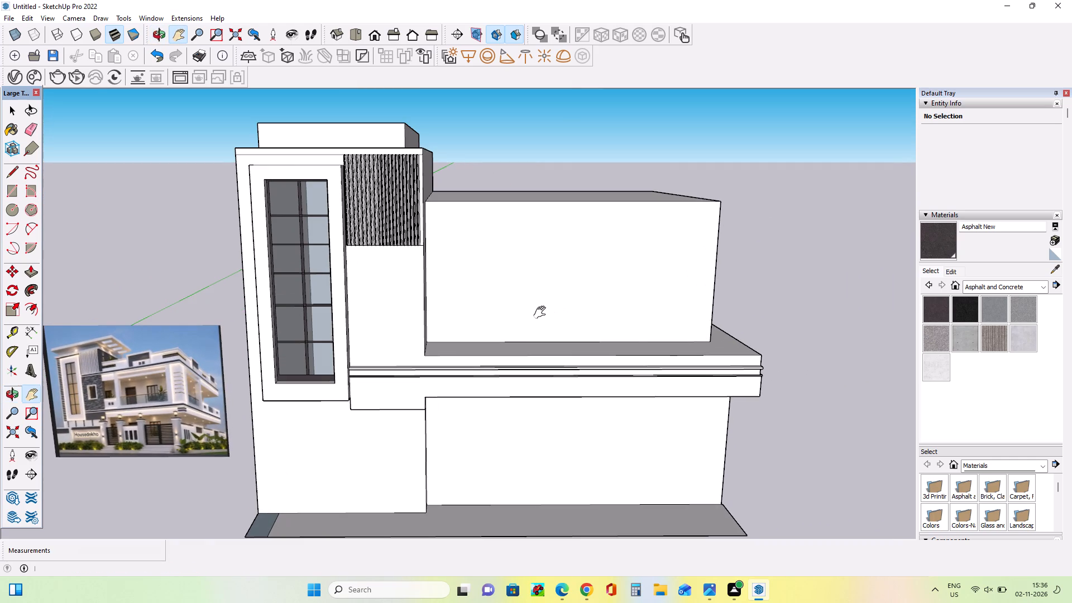
Erase the leftover vertical line pairs from the first two gaps between fins, starting beside the tower's window frame.
scroll(366, 202, "up", 7)
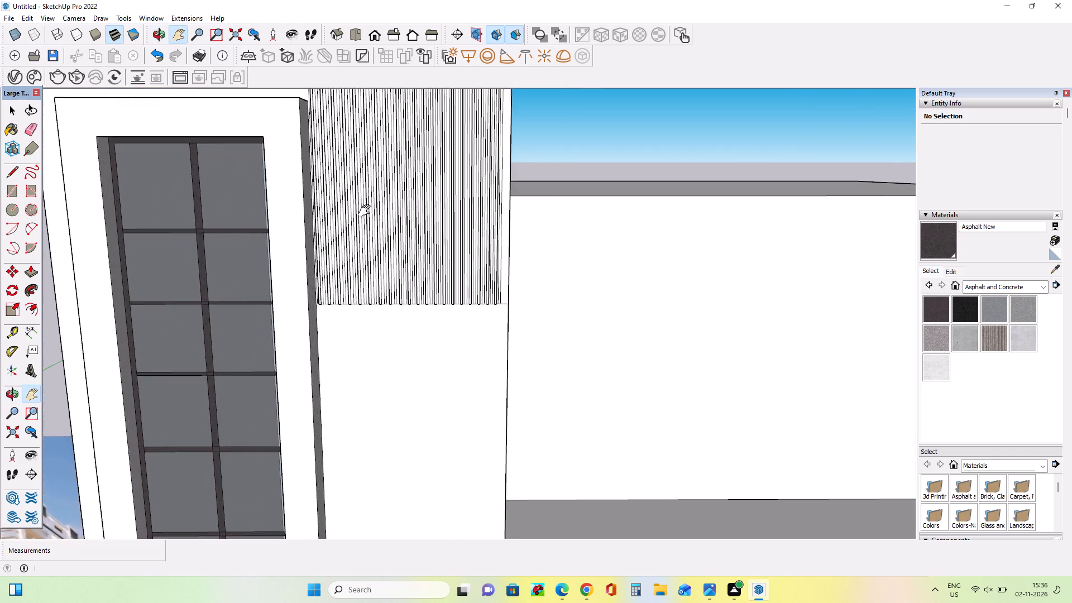
scroll(367, 211, "up", 11)
middle_click_drag(381, 270, 384, 294)
scroll(380, 307, "down", 2)
scroll(268, 349, "up", 3)
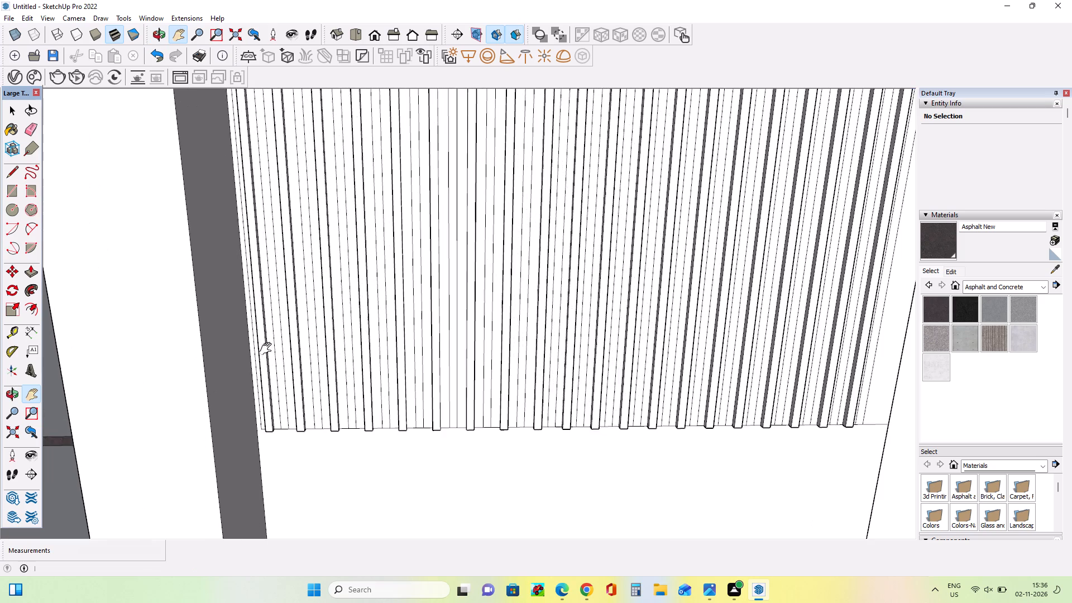
scroll(268, 349, "up", 6)
middle_click_drag(280, 347, 296, 311)
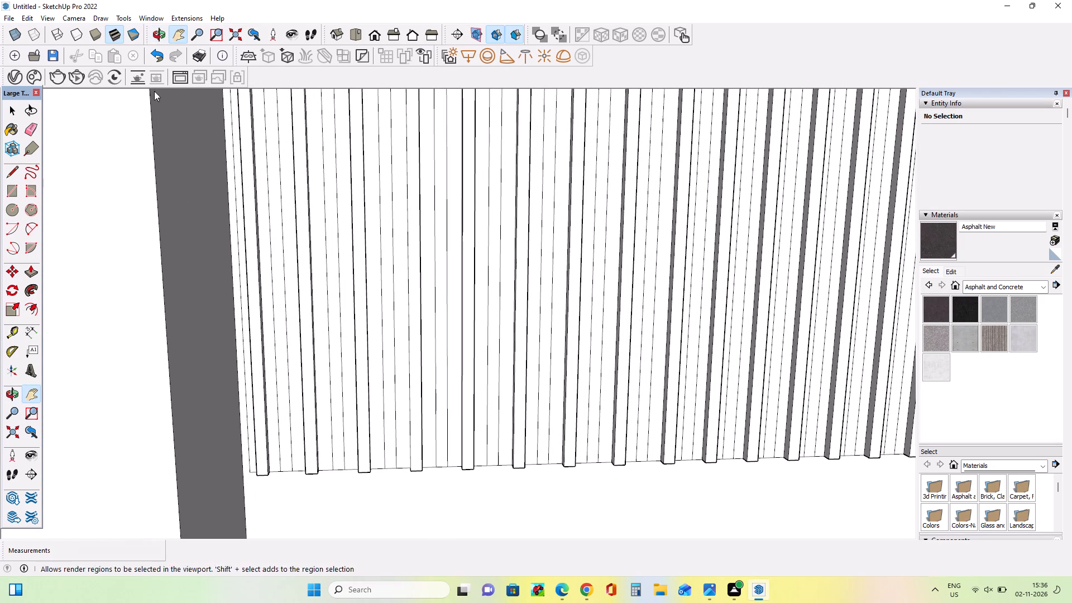
left_click(35, 132)
scroll(285, 390, "up", 5)
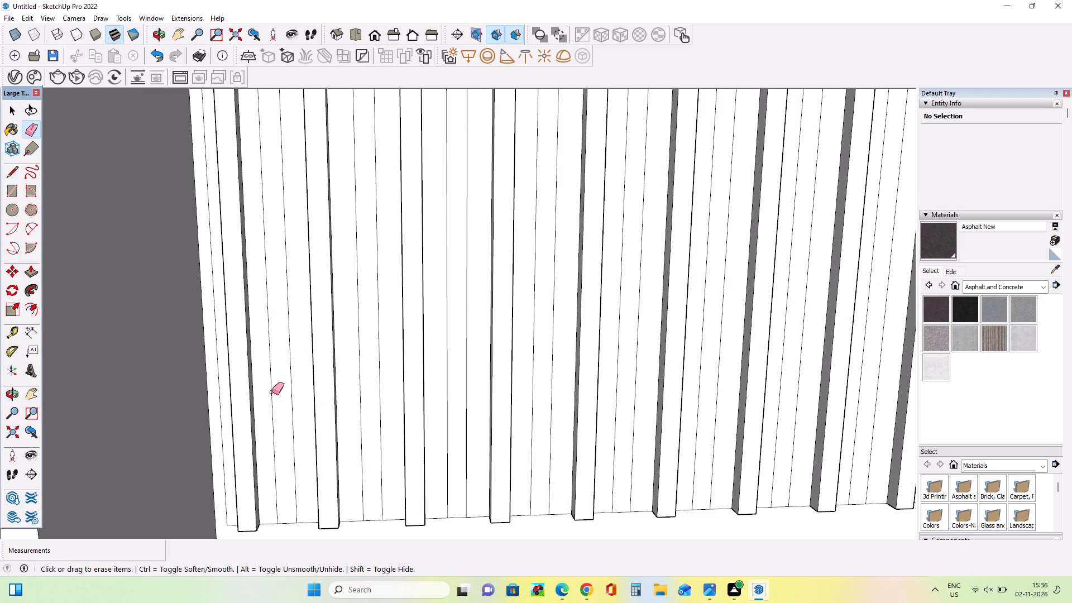
left_click_drag(267, 390, 291, 393)
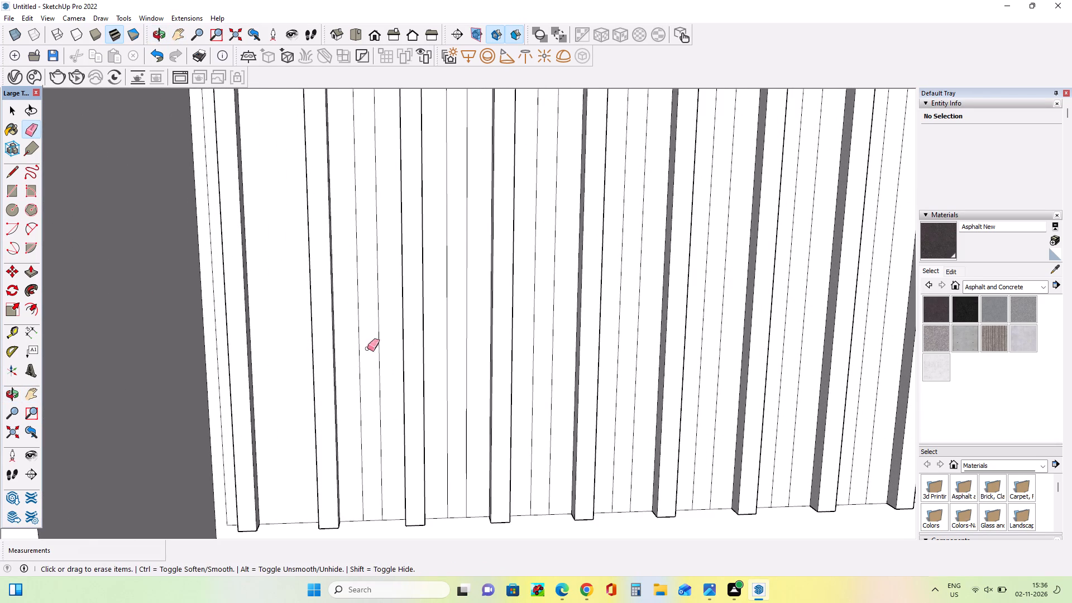
scroll(348, 325, "down", 7)
middle_click_drag(384, 403, 370, 428)
scroll(350, 400, "up", 7)
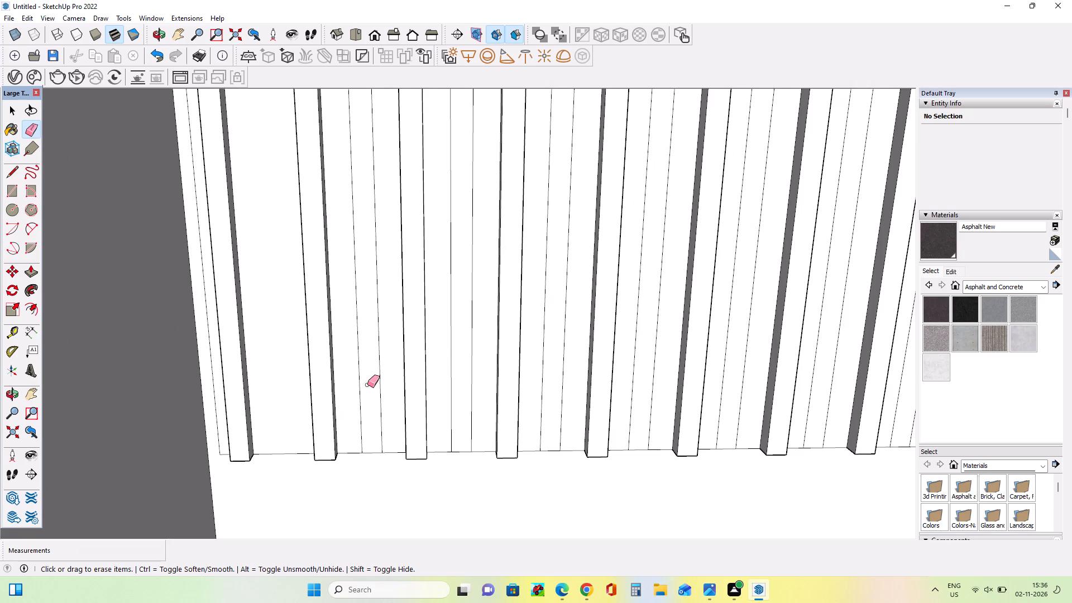
left_click_drag(352, 380, 382, 396)
Erase the leftover vertical line pairs from the third, fourth and fifth gaps between the tower's fins.
middle_click_drag(367, 471, 353, 442)
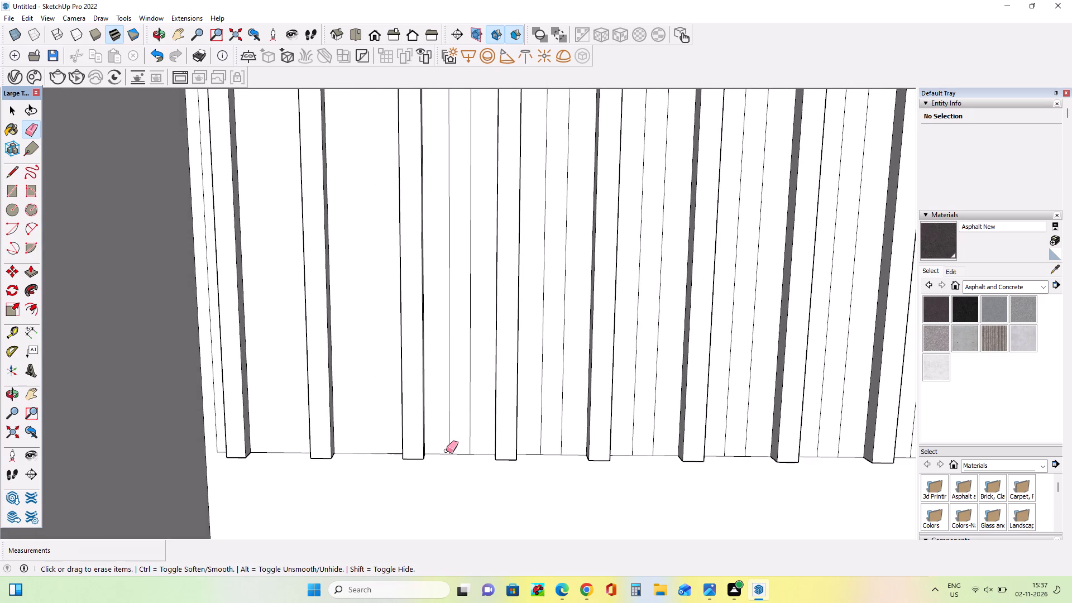
left_click_drag(447, 433, 475, 438)
left_click_drag(537, 428, 568, 437)
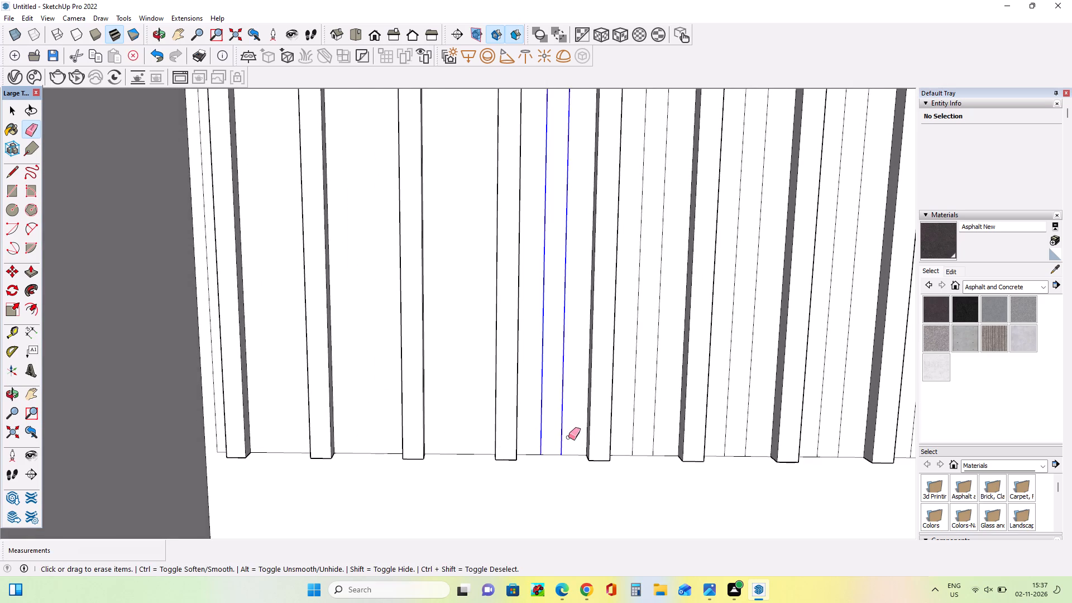
left_click_drag(568, 437, 568, 439)
scroll(421, 413, "down", 9)
scroll(513, 410, "up", 4)
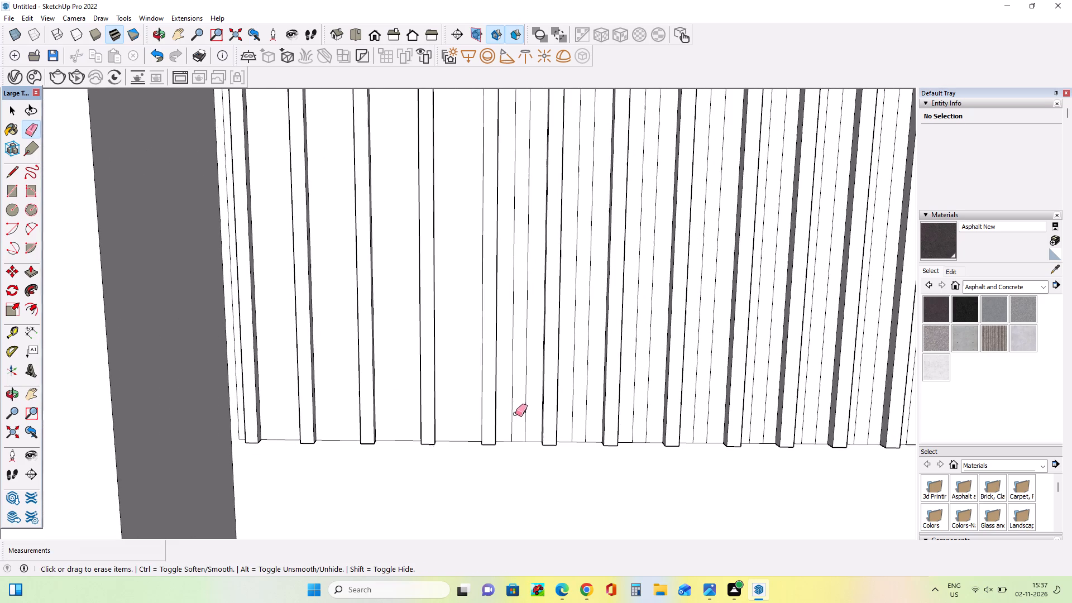
left_click_drag(510, 393, 526, 410)
Erase the leftover vertical line pairs from the next four gaps between fins, continuing past the panel's middle.
scroll(276, 327, "down", 4)
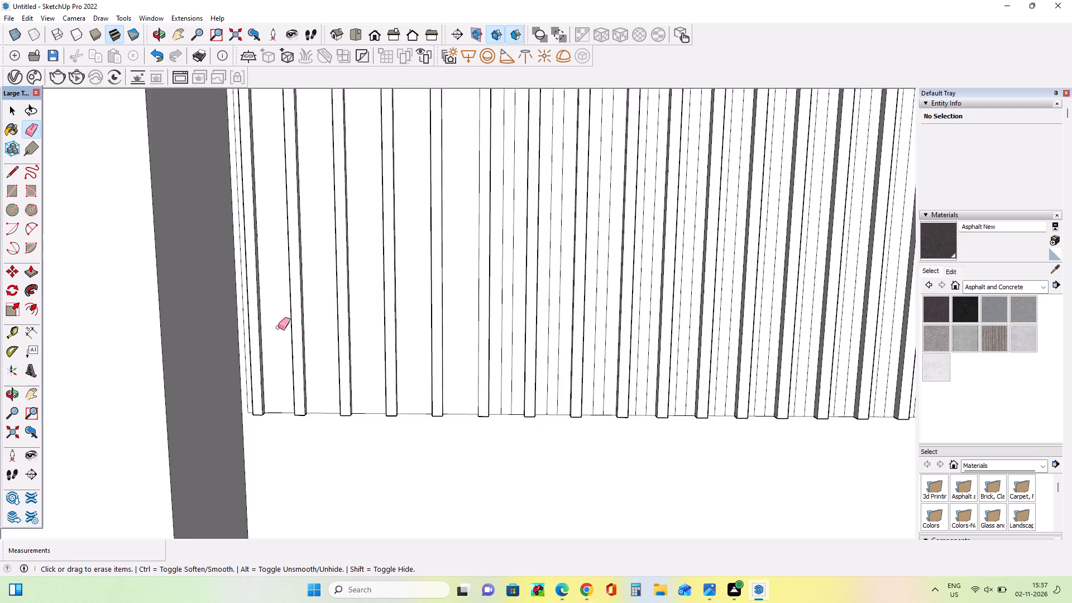
scroll(278, 327, "down", 4)
scroll(446, 387, "up", 10)
left_click_drag(398, 333, 406, 334)
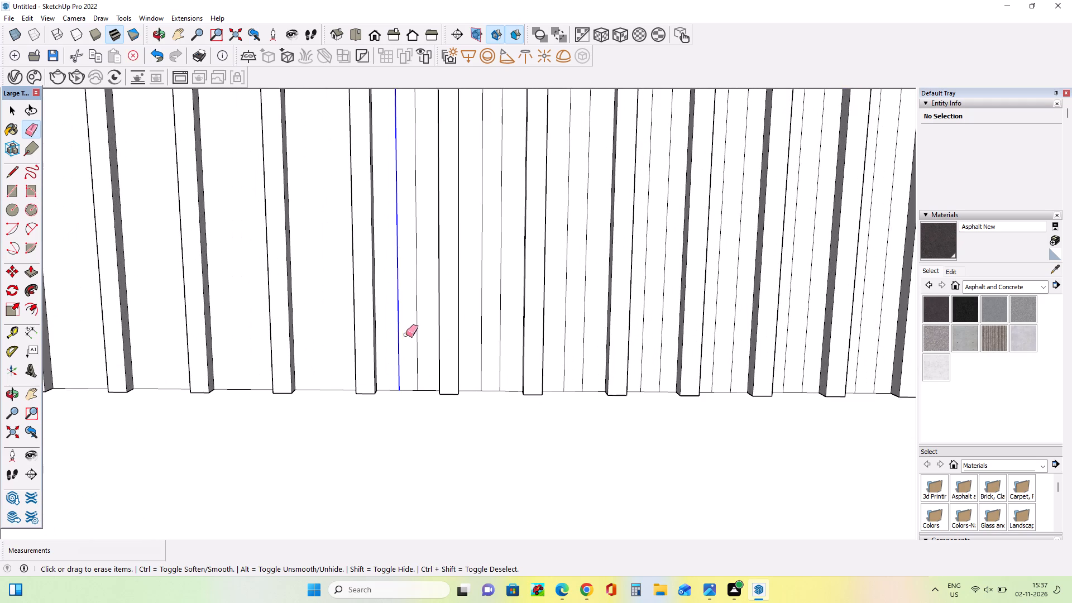
left_click_drag(406, 334, 420, 343)
left_click_drag(482, 350, 505, 364)
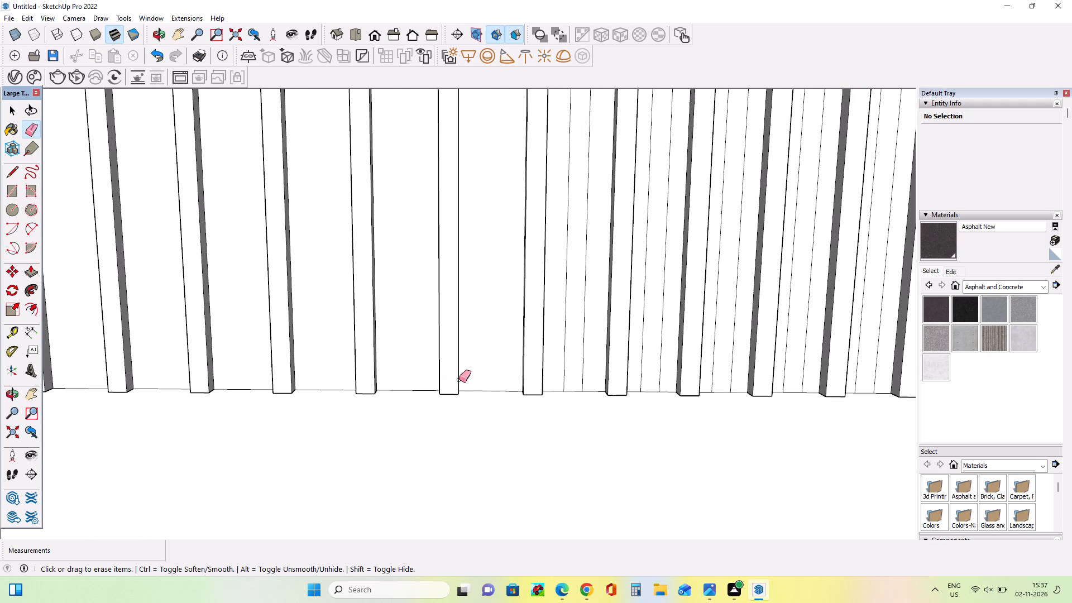
left_click_drag(557, 356, 590, 371)
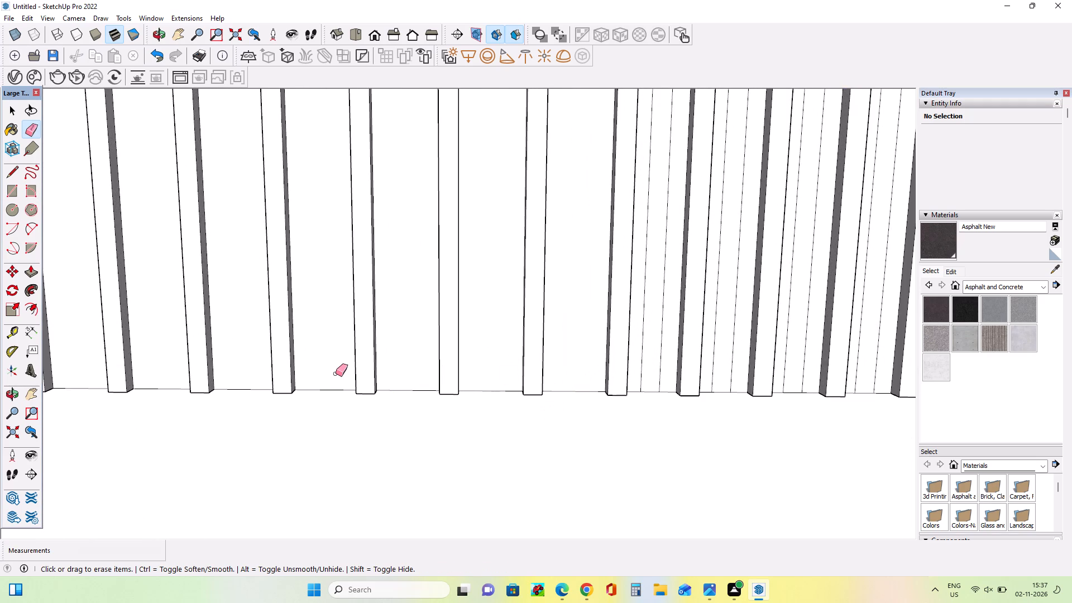
scroll(336, 374, "down", 15)
scroll(415, 347, "up", 16)
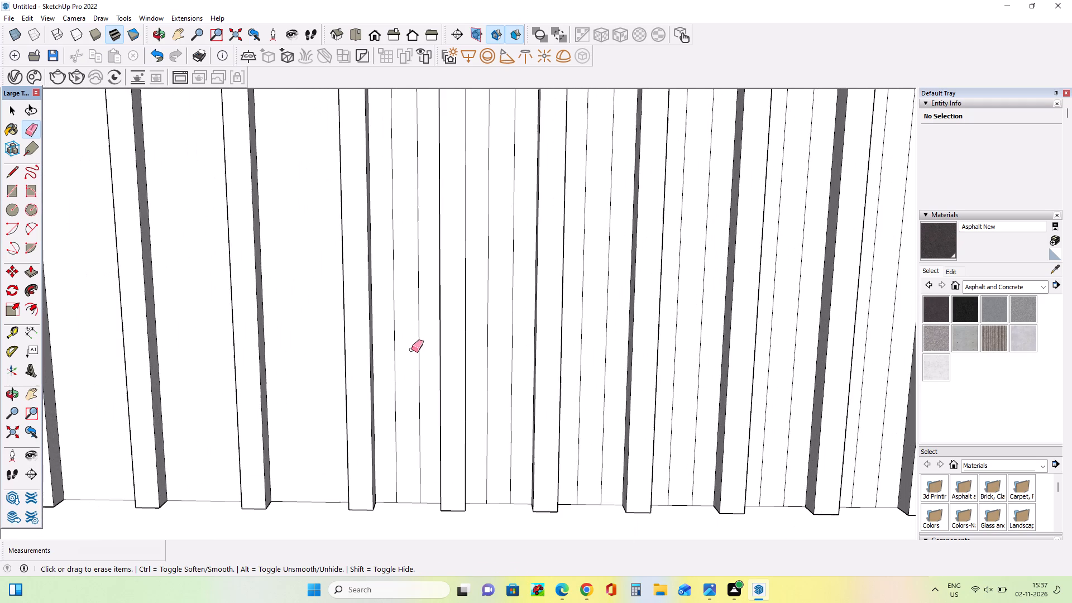
left_click_drag(393, 348, 422, 363)
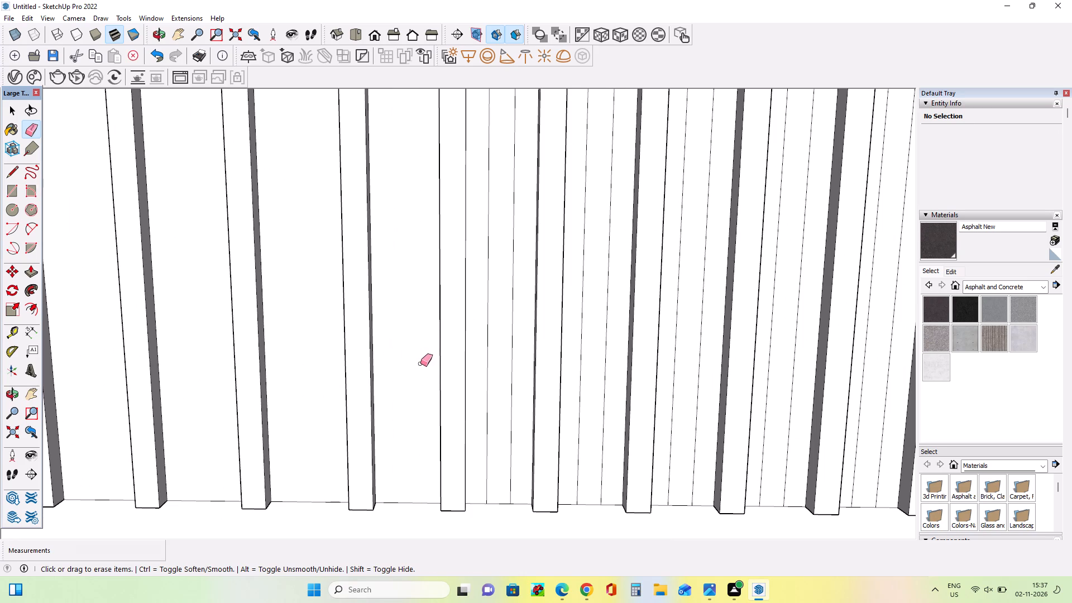
Examine the partly cleaned fin panel and the whole villa massing beside the reference image.
scroll(401, 372, "down", 20)
scroll(466, 402, "down", 3)
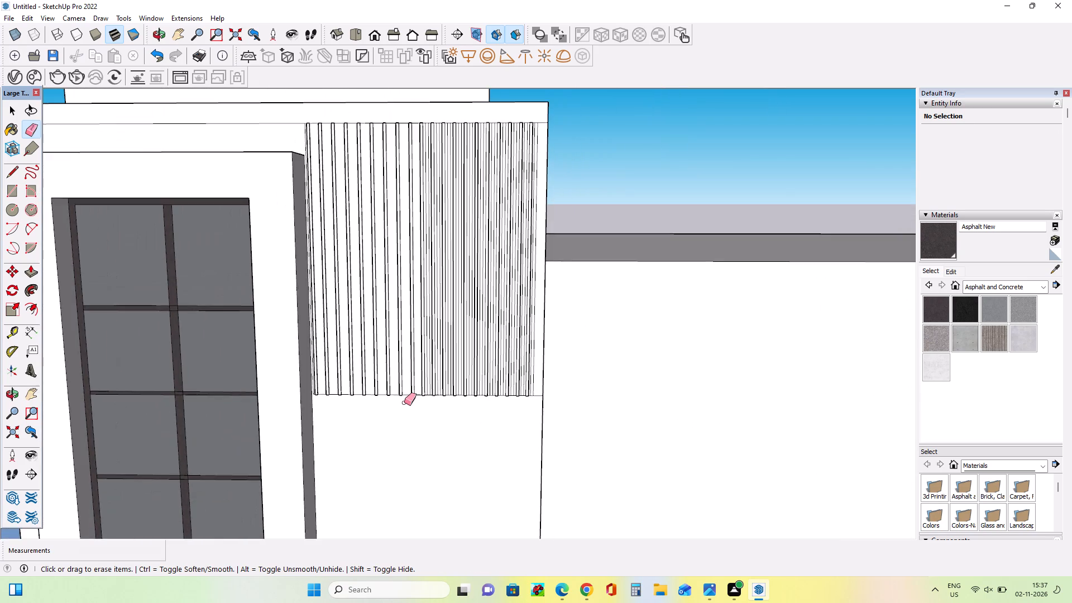
scroll(398, 401, "up", 4)
scroll(400, 389, "down", 5)
scroll(417, 279, "up", 4)
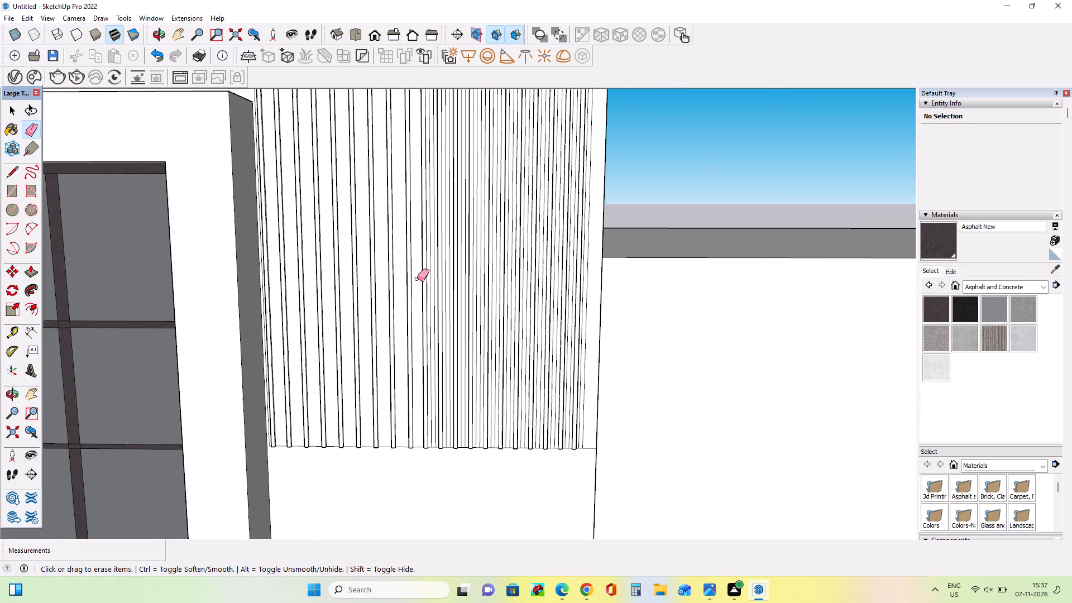
middle_click_drag(504, 318, 504, 338)
scroll(410, 336, "down", 15)
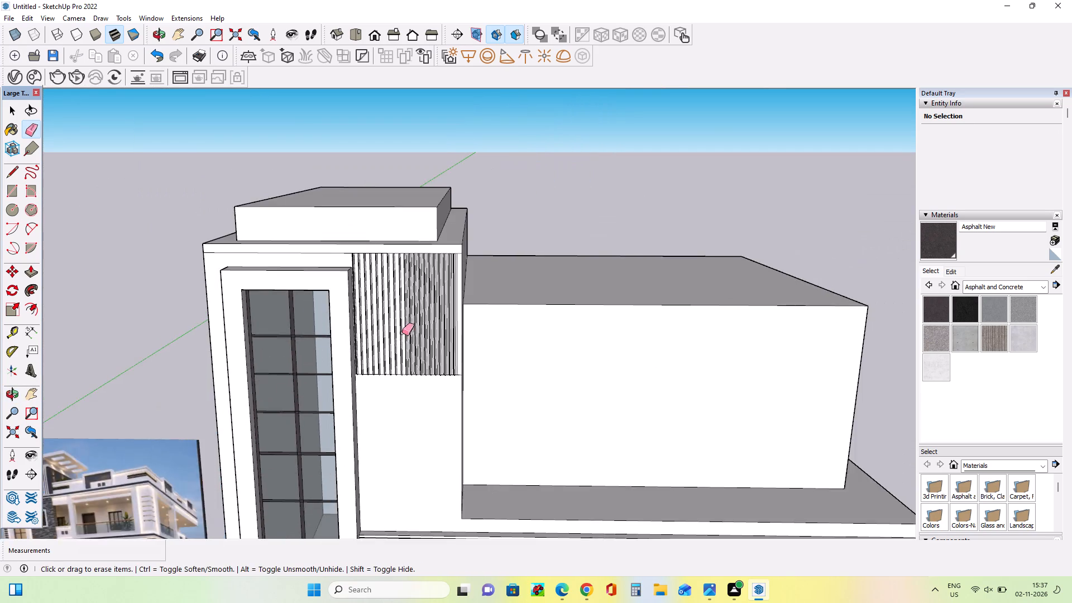
scroll(402, 333, "down", 2)
left_click(37, 395)
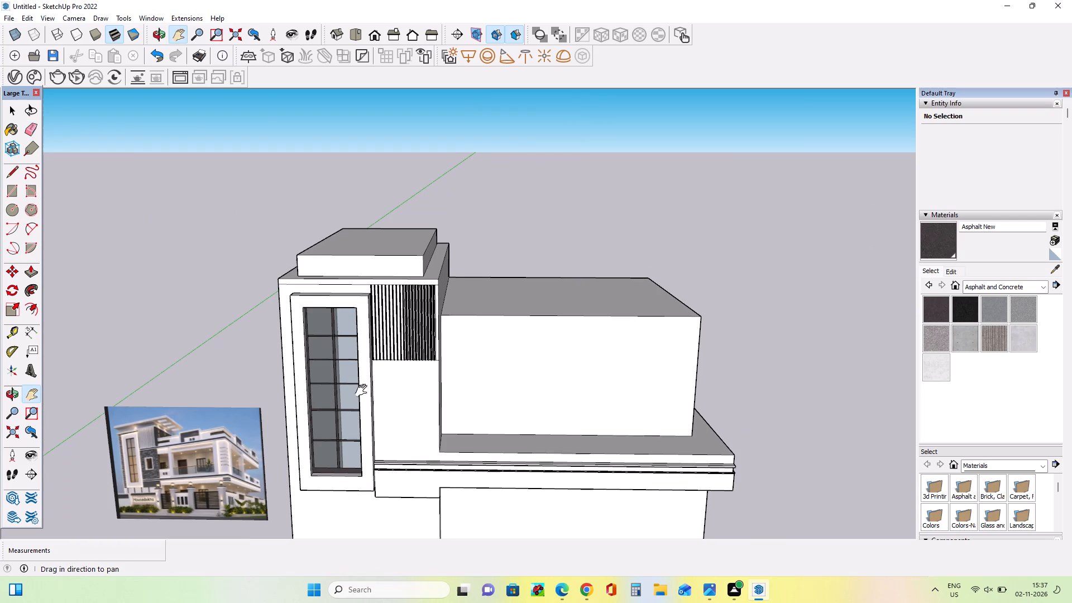
left_click_drag(367, 380, 354, 277)
scroll(376, 289, "down", 3)
left_click_drag(383, 324, 335, 375)
scroll(335, 374, "up", 1)
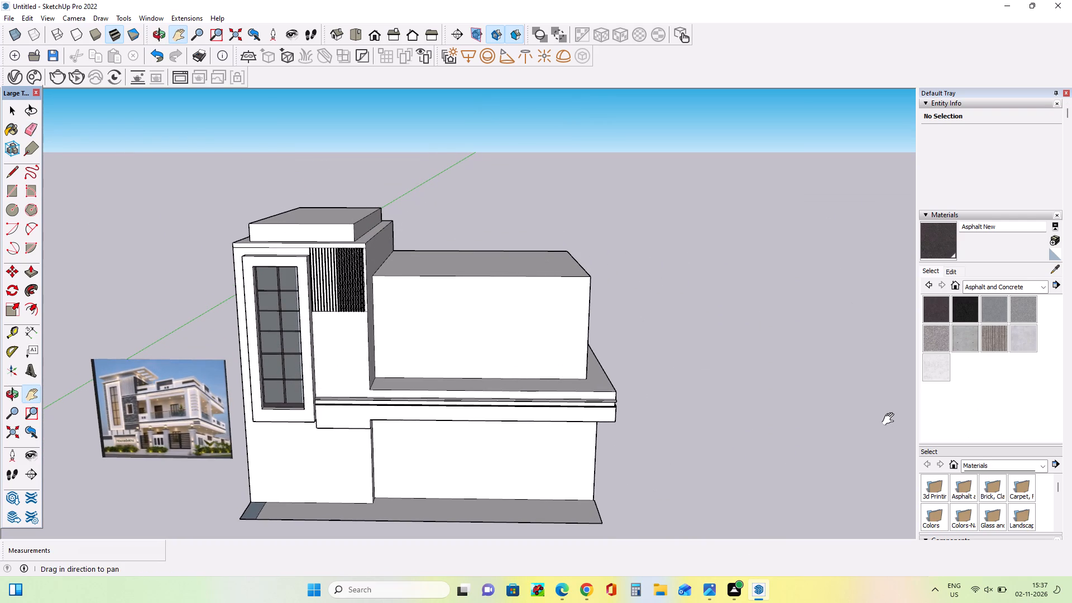
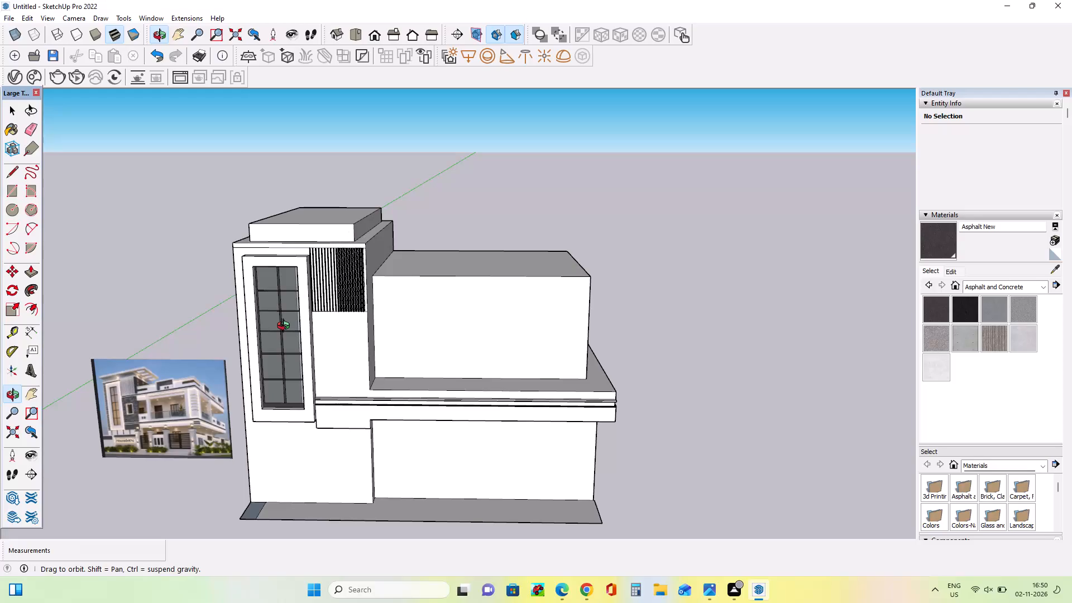
Erase the leftover thin lines on the wall between the vertical slats in the middle of the tower's slatted panel.
middle_click_drag(296, 322, 342, 251)
scroll(271, 312, "up", 7)
middle_click_drag(478, 301, 432, 414)
scroll(341, 298, "up", 9)
middle_click_drag(466, 332, 450, 378)
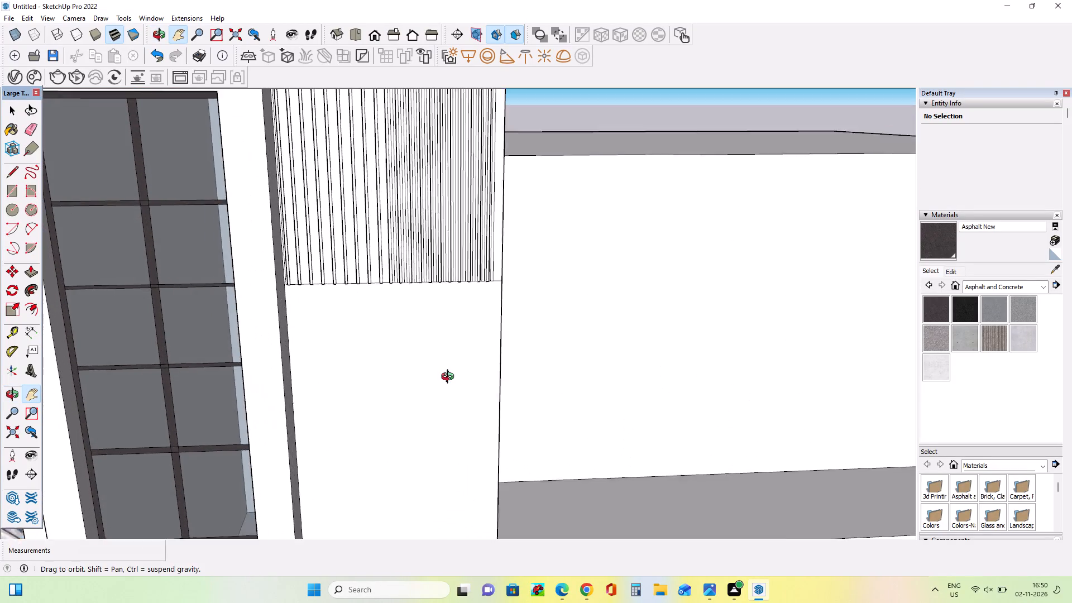
middle_click_drag(450, 378, 449, 379)
scroll(421, 317, "up", 8)
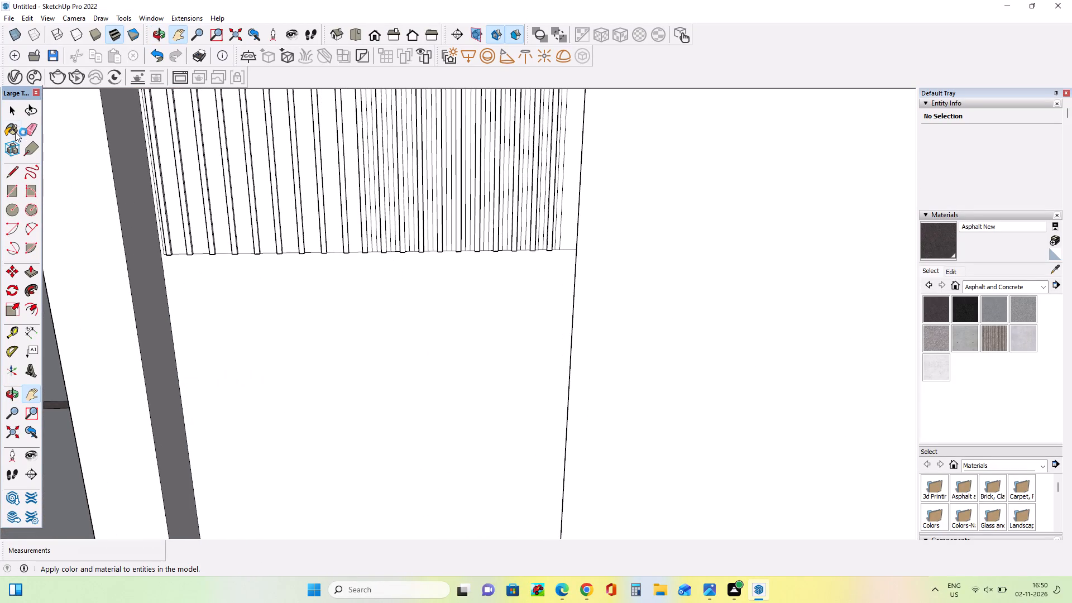
left_click(37, 127)
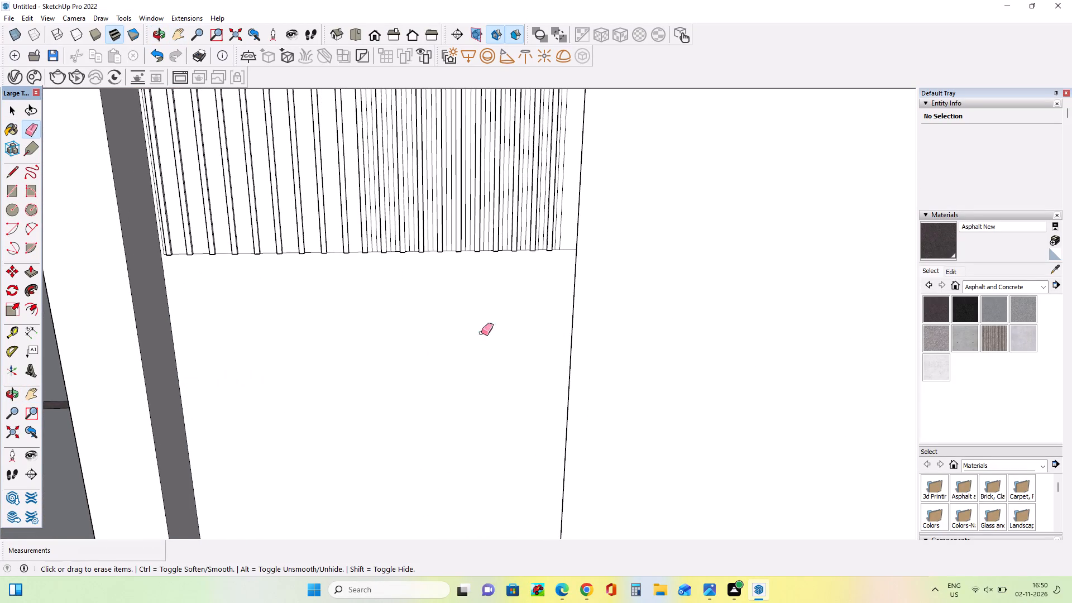
scroll(374, 262, "up", 8)
left_click_drag(368, 218, 382, 218)
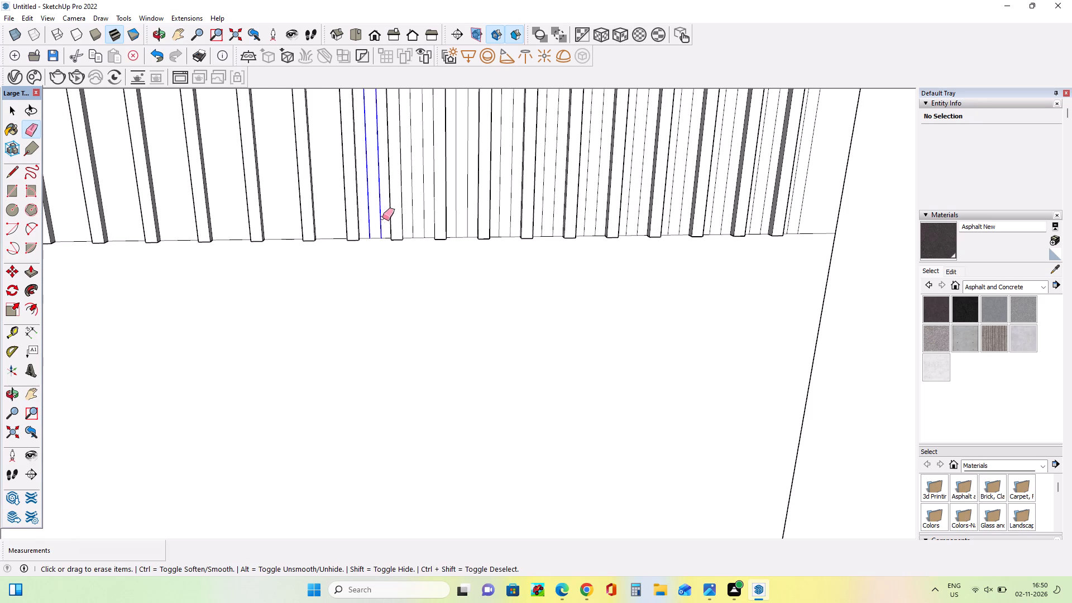
left_click_drag(382, 218, 384, 219)
left_click_drag(412, 216, 424, 217)
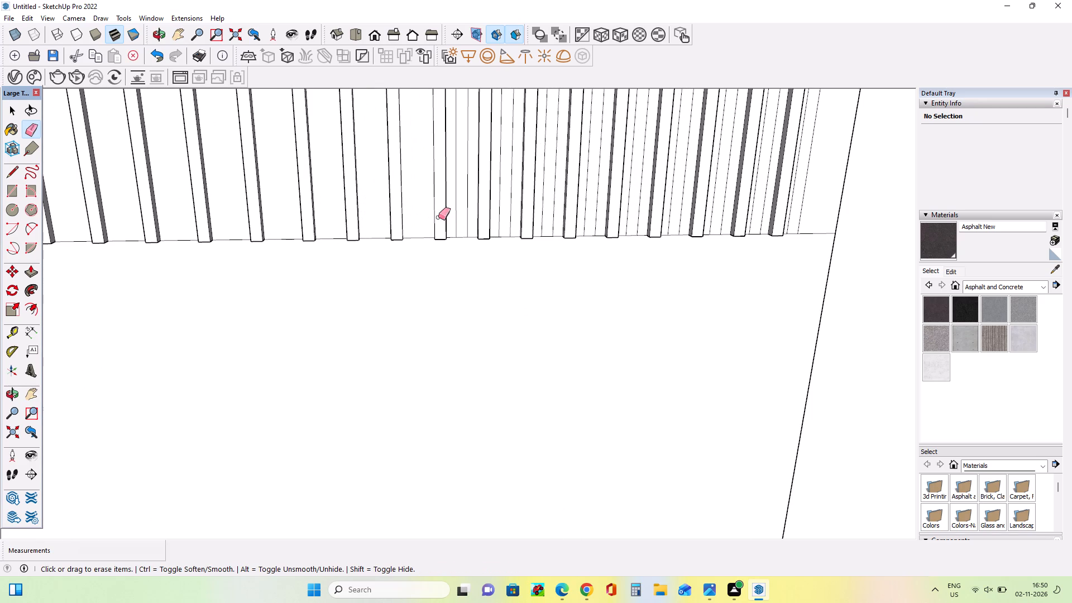
left_click_drag(454, 213, 471, 218)
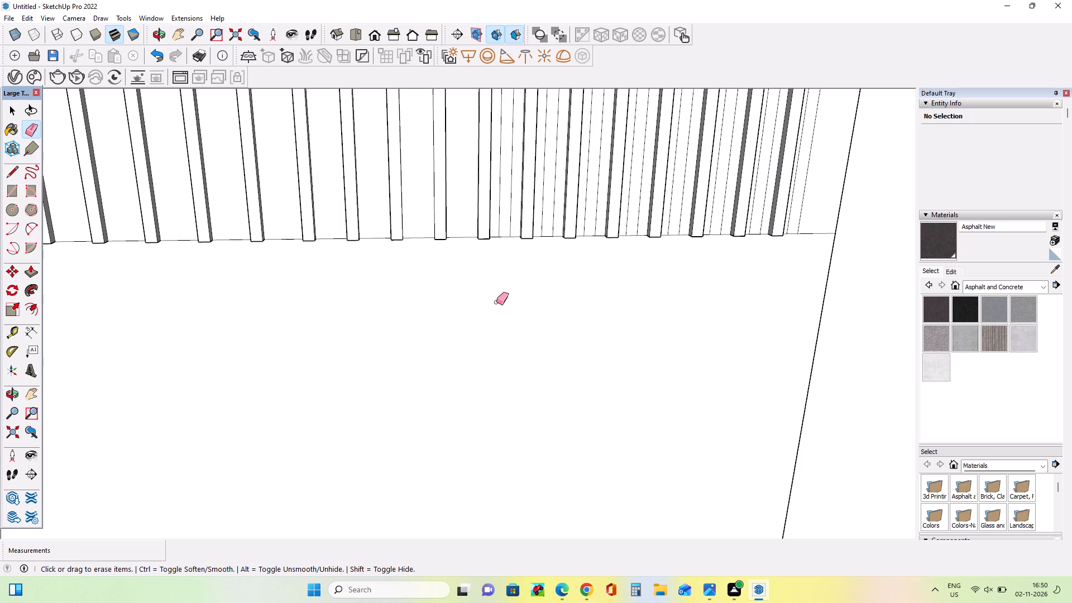
left_click_drag(501, 220, 513, 219)
left_click(497, 213)
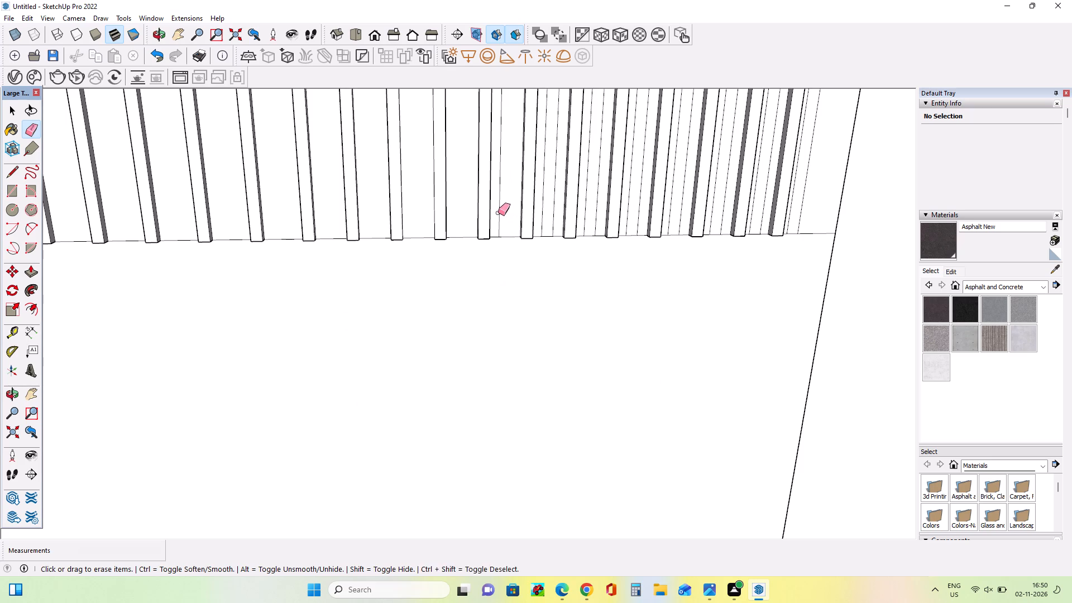
left_click_drag(541, 206, 553, 207)
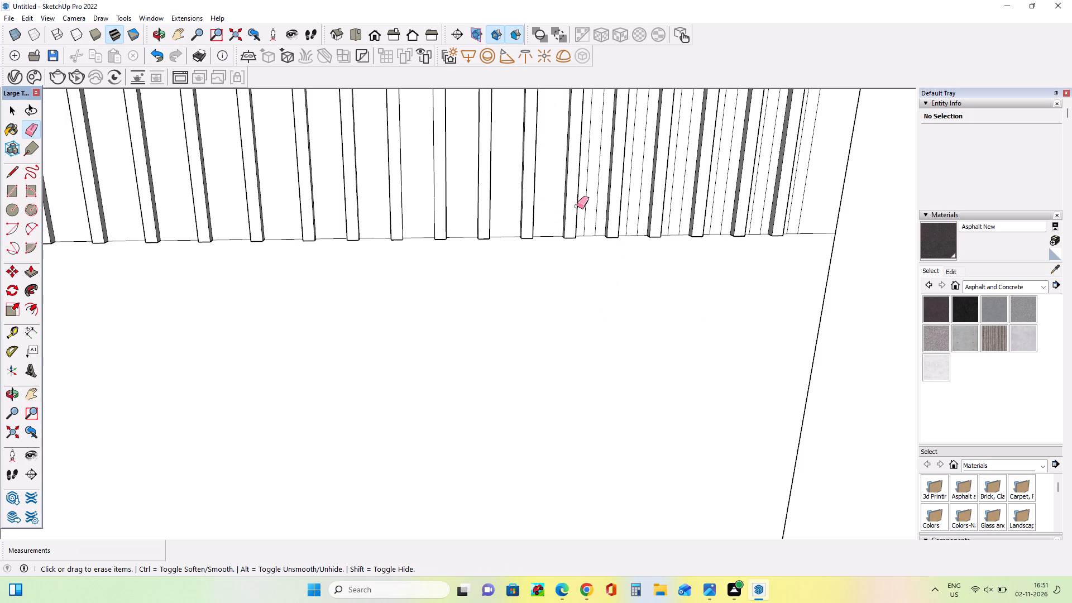
Erase the remaining stray lines between the slats, up to the panel's edge beside the upper-floor block.
scroll(582, 204, "up", 2)
left_click_drag(583, 200, 602, 199)
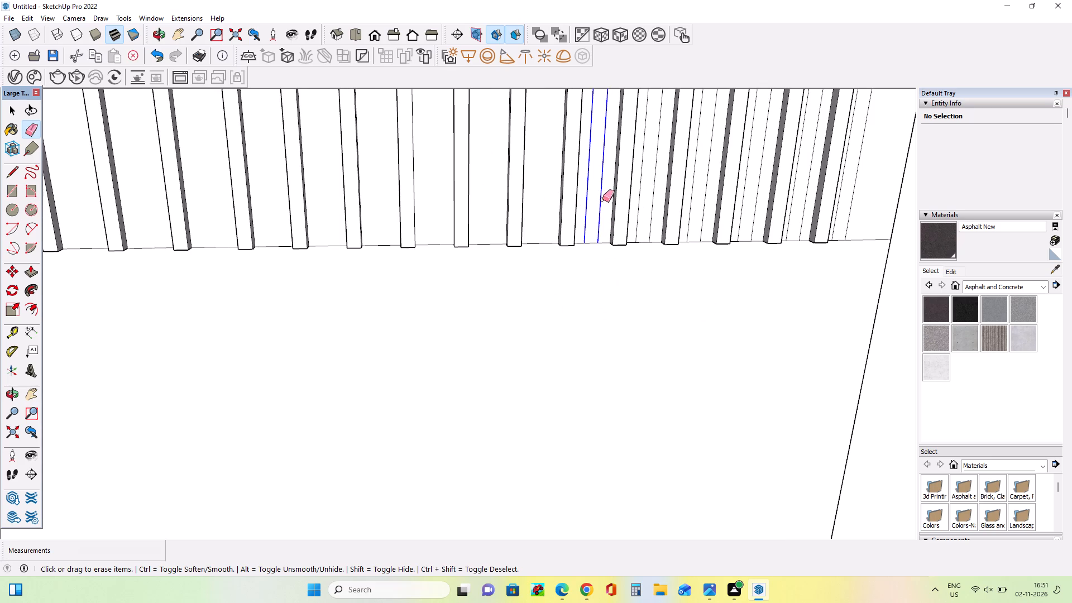
left_click_drag(602, 199, 606, 200)
left_click_drag(637, 200, 650, 200)
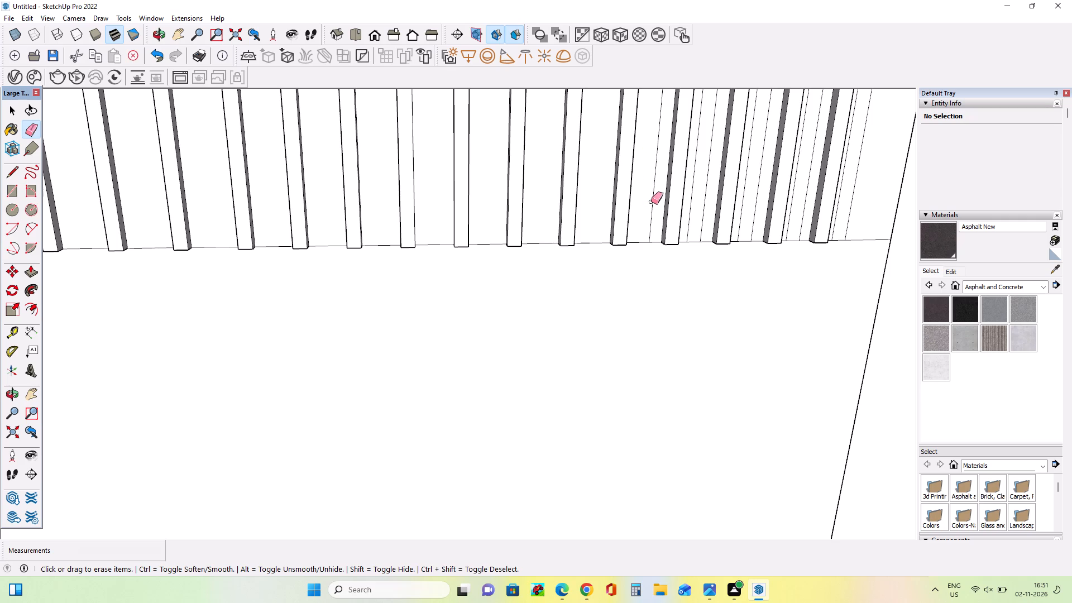
left_click(651, 203)
left_click_drag(692, 193, 709, 193)
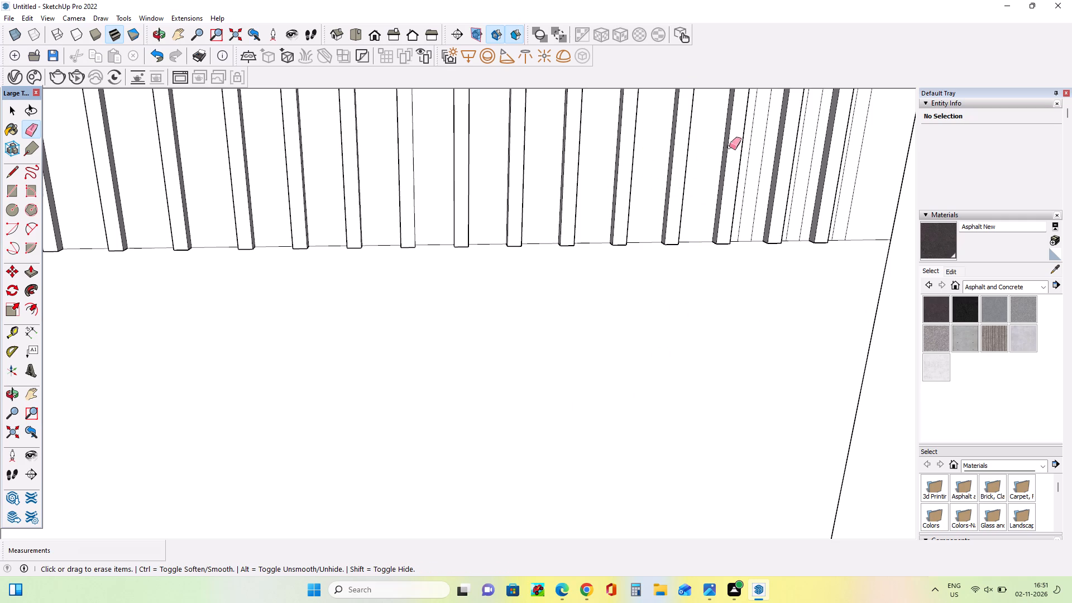
left_click_drag(745, 169, 764, 175)
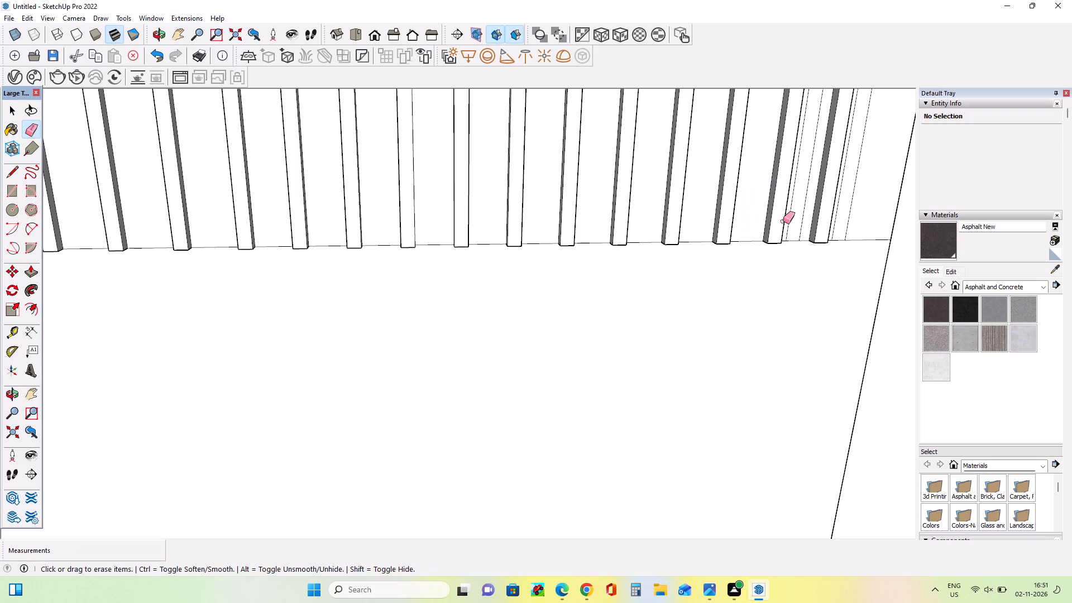
left_click_drag(795, 194, 806, 196)
left_click_drag(793, 191, 801, 194)
scroll(681, 299, "down", 3)
scroll(736, 303, "down", 3)
scroll(736, 303, "up", 1)
middle_click_drag(735, 300, 594, 312)
scroll(773, 275, "up", 2)
scroll(776, 276, "down", 4)
left_click_drag(839, 288, 847, 290)
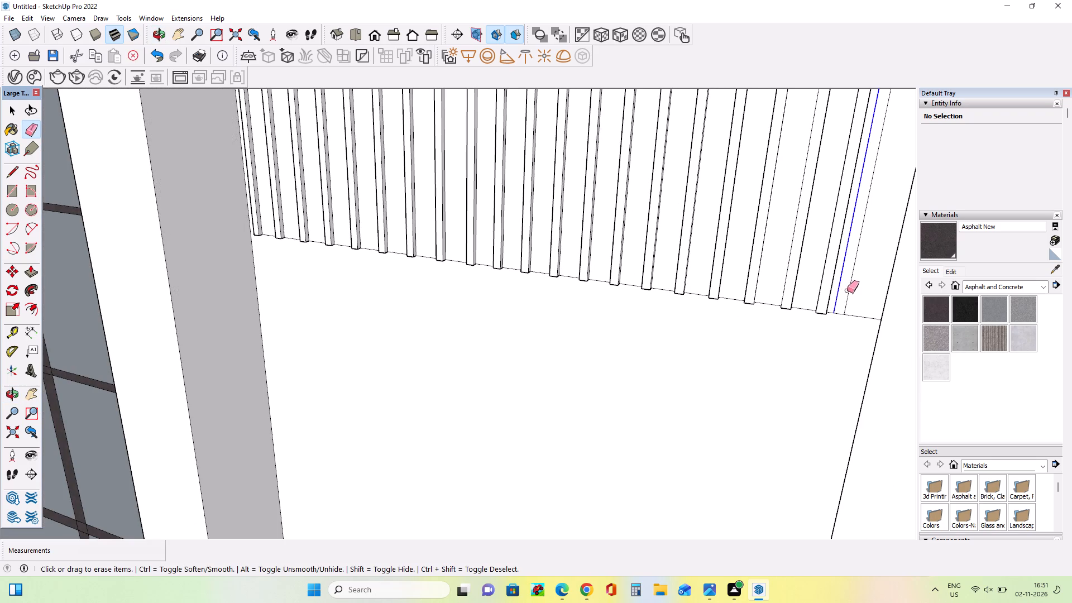
left_click_drag(847, 290, 852, 292)
scroll(506, 346, "down", 13)
scroll(506, 346, "up", 1)
scroll(506, 346, "down", 3)
scroll(506, 346, "up", 1)
scroll(506, 346, "down", 1)
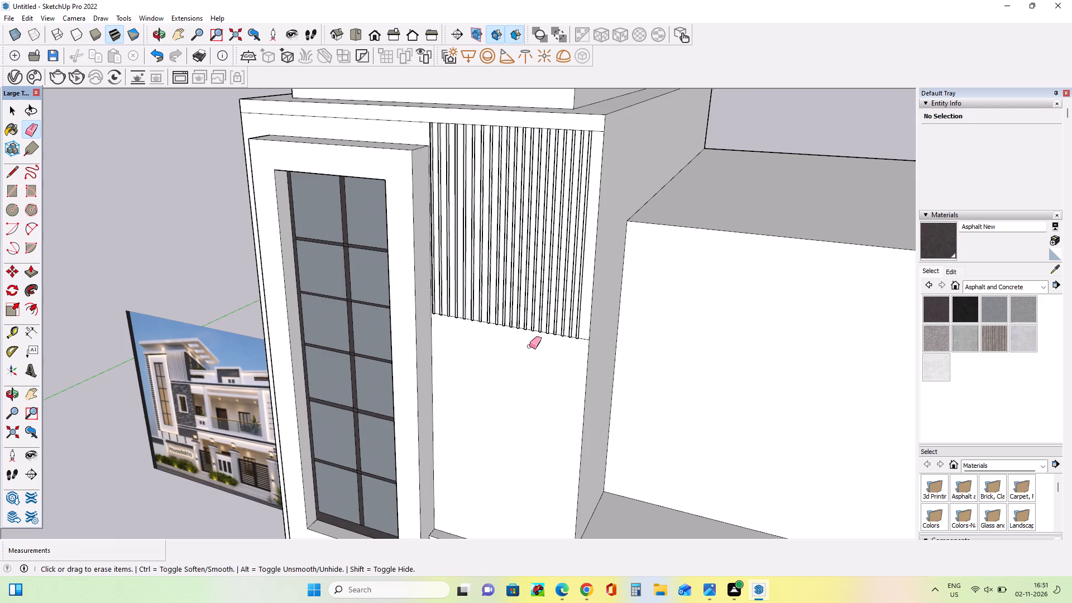
Examine the whole front facade and the tower's slatted panel against the reference house image.
middle_click_drag(566, 346, 620, 344)
scroll(514, 327, "down", 19)
scroll(572, 455, "up", 5)
middle_click_drag(578, 460, 610, 423)
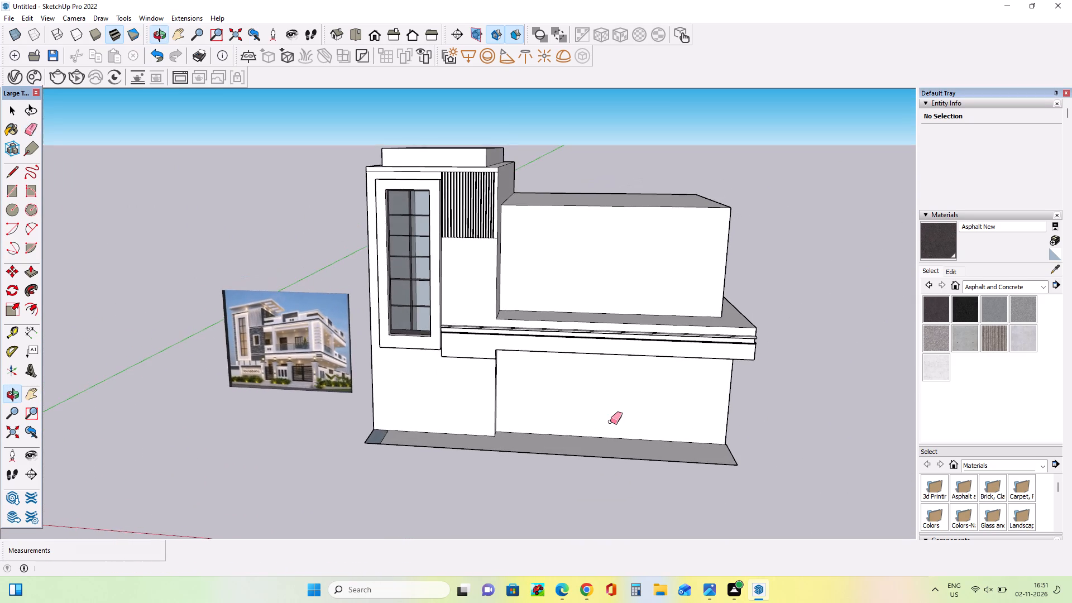
scroll(608, 410, "up", 2)
left_click(35, 389)
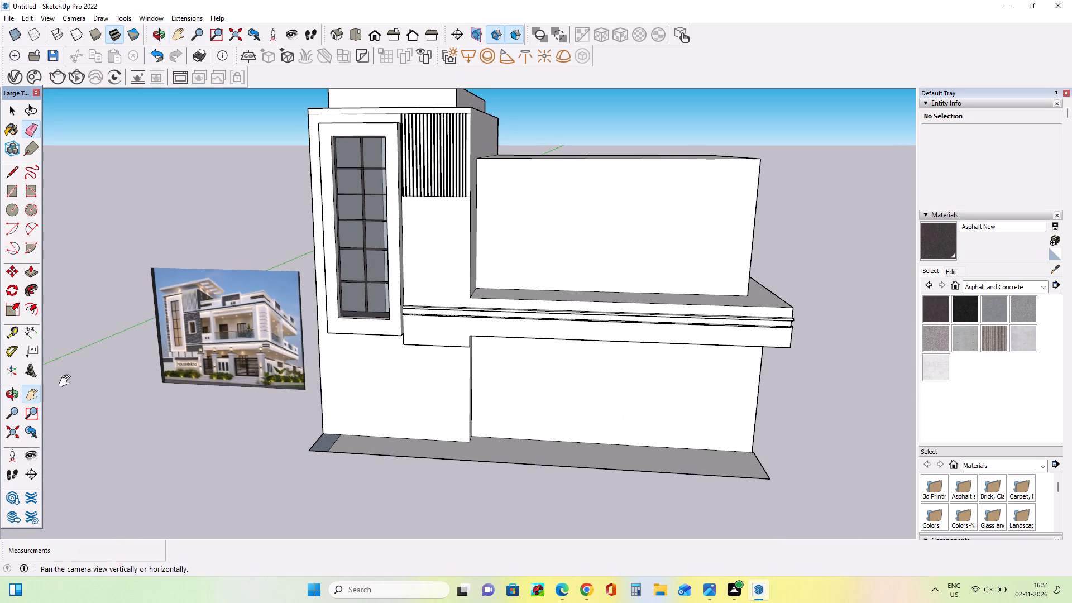
left_click_drag(425, 322, 403, 359)
middle_click_drag(666, 357, 712, 331)
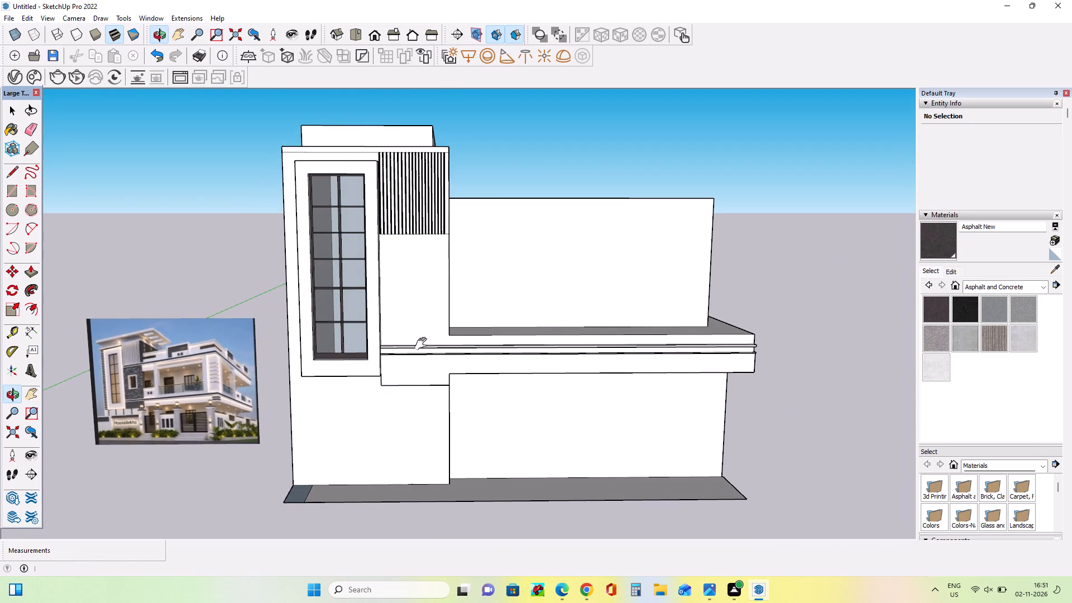
middle_click_drag(423, 347, 424, 368)
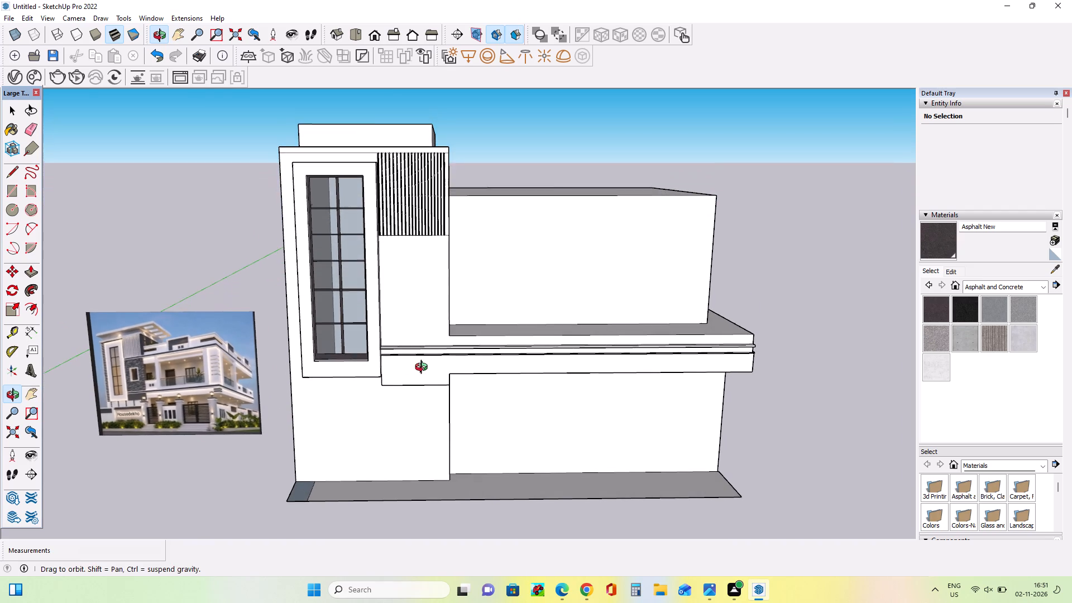
middle_click_drag(424, 368, 423, 368)
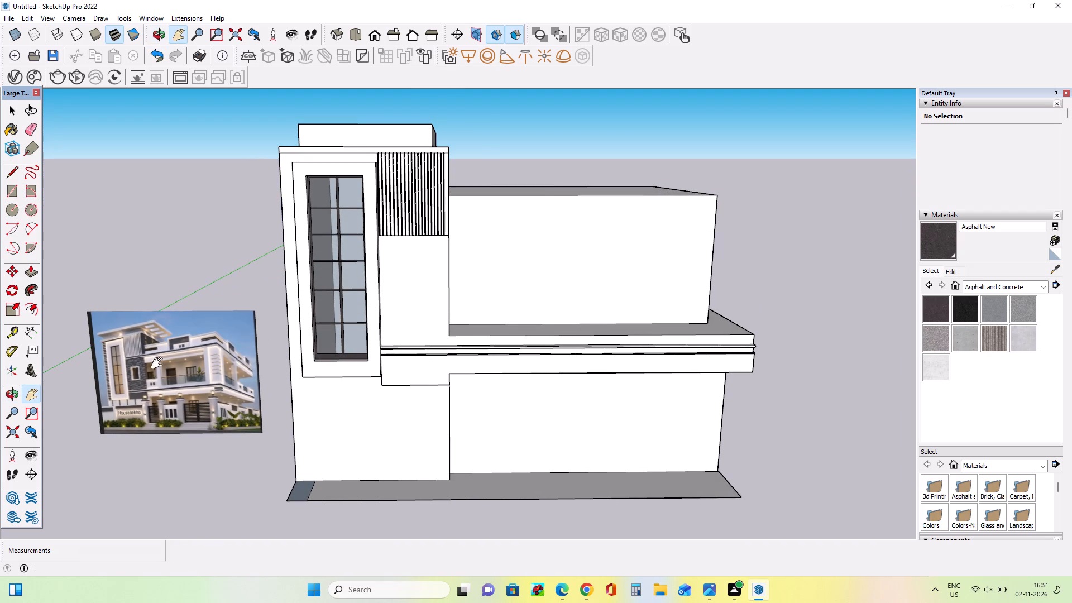
scroll(119, 356, "up", 10)
scroll(164, 356, "down", 1)
scroll(164, 356, "up", 2)
middle_click_drag(170, 368, 172, 376)
scroll(313, 383, "down", 15)
middle_click_drag(601, 385, 490, 404)
scroll(472, 289, "up", 3)
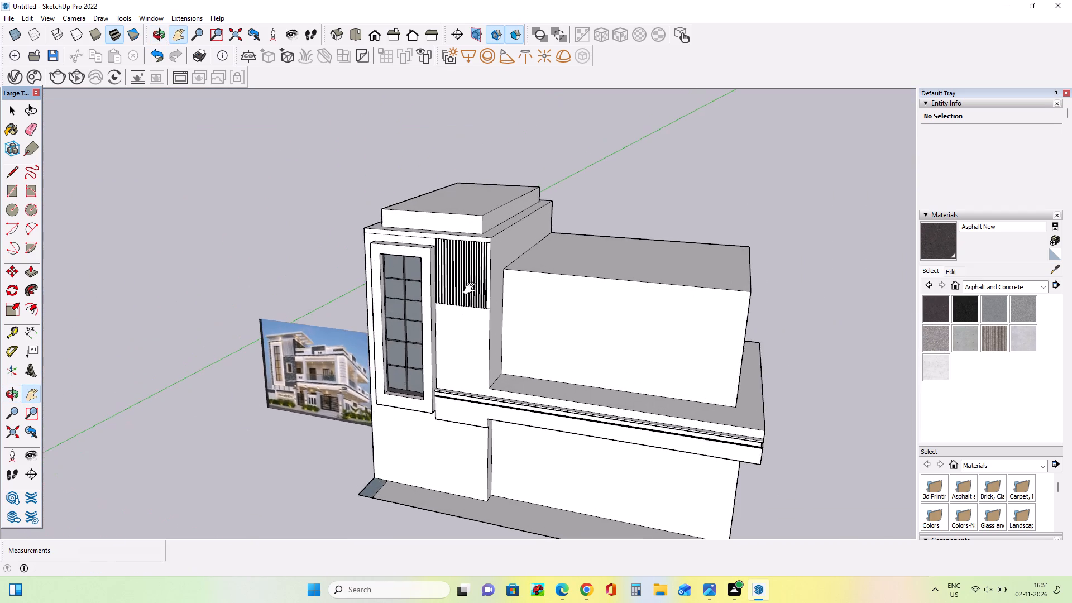
scroll(472, 289, "up", 4)
middle_click_drag(515, 331, 513, 344)
middle_click_drag(508, 339, 513, 327)
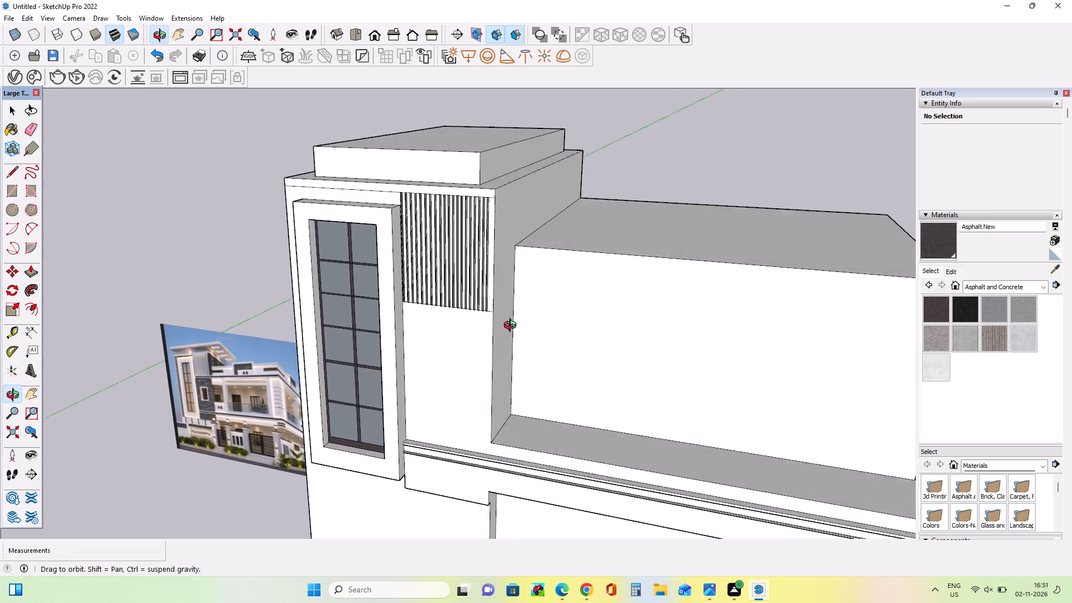
middle_click_drag(513, 327, 515, 321)
scroll(495, 307, "up", 3)
middle_click_drag(499, 314, 501, 329)
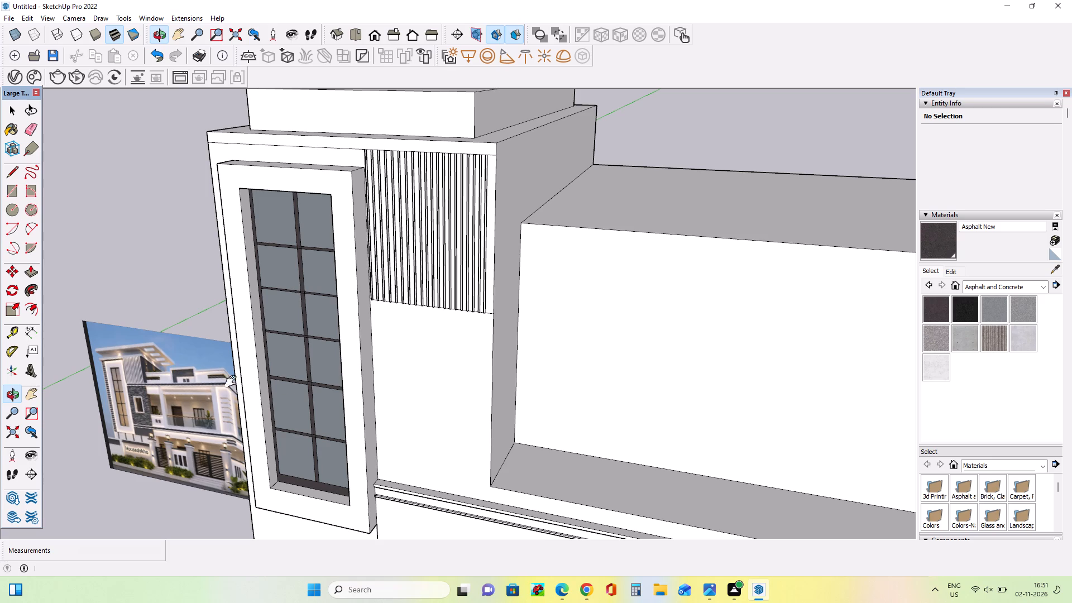
middle_click_drag(304, 372, 313, 353)
middle_click_drag(313, 353, 315, 347)
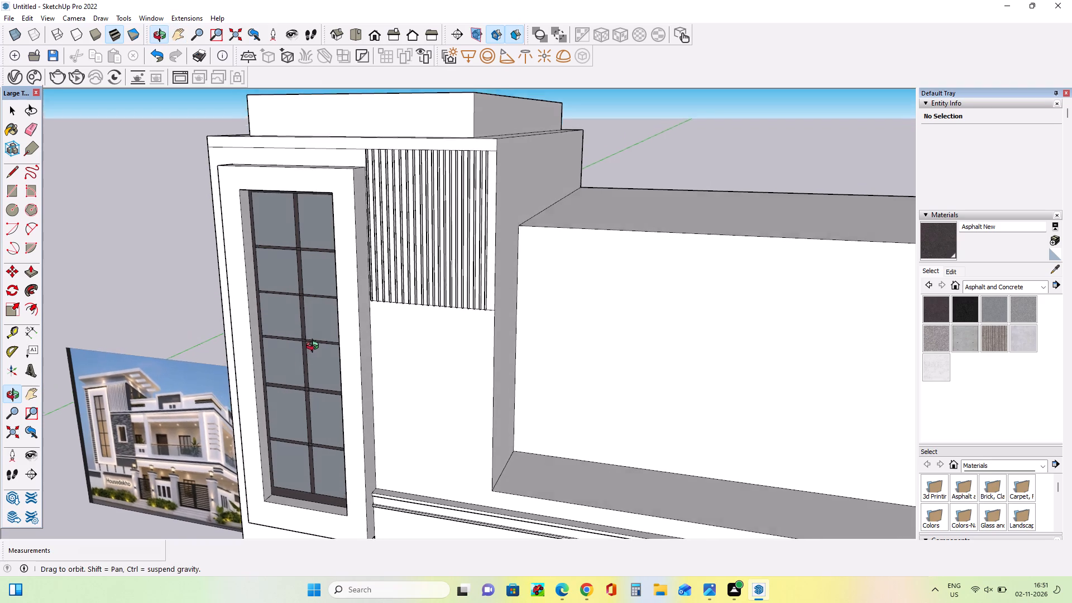
middle_click_drag(315, 347, 315, 347)
middle_click_drag(378, 349, 427, 346)
scroll(427, 346, "down", 9)
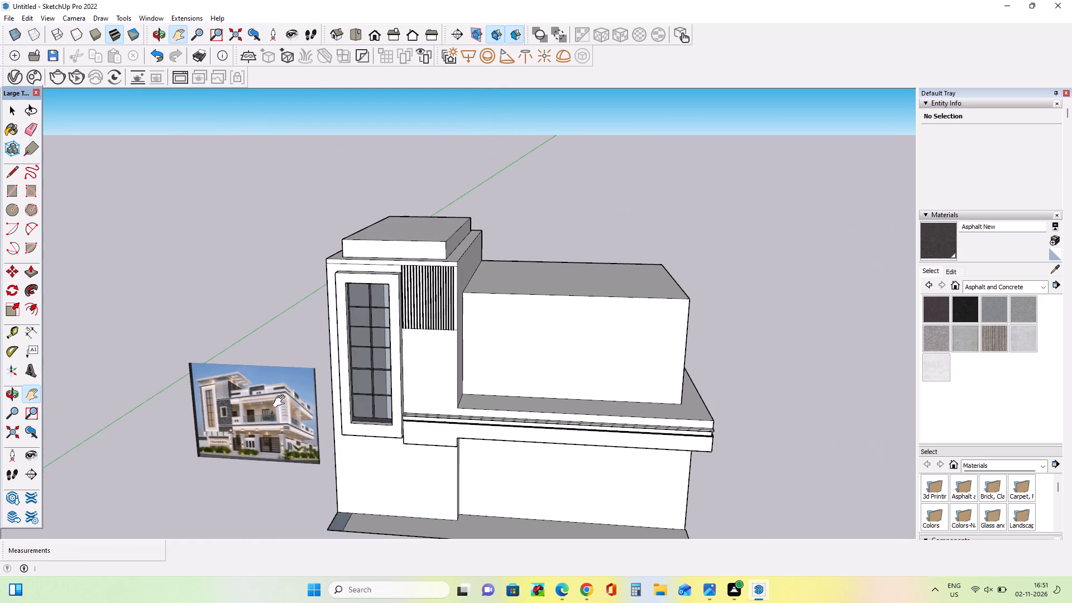
Examine the reference image's tower closely, including the slats, stone-clad wall, small framed window and banded side strip.
scroll(164, 418, "up", 7)
scroll(182, 415, "down", 1)
scroll(182, 415, "up", 18)
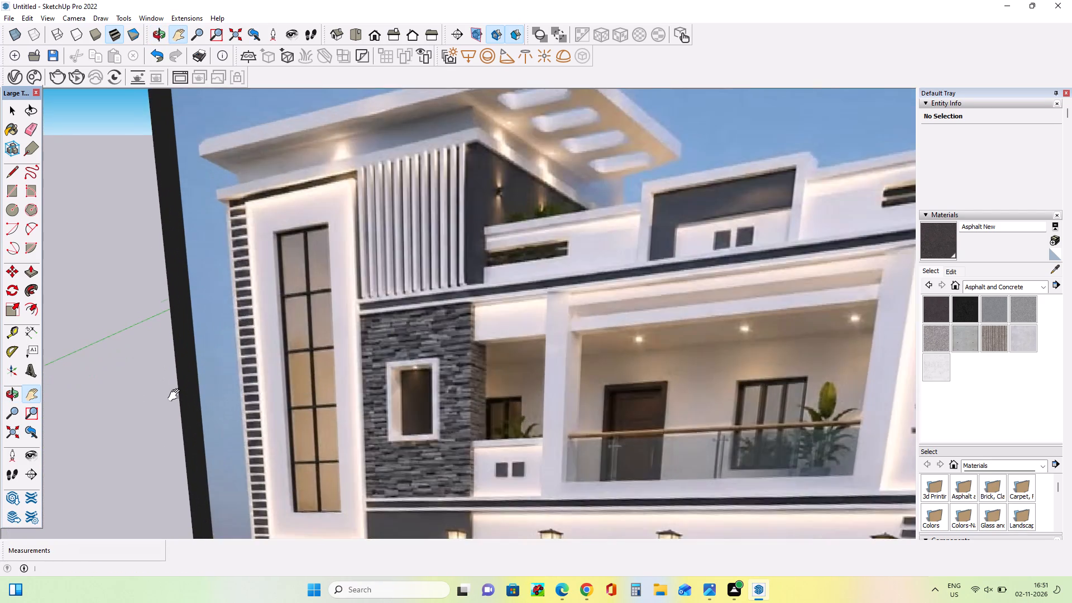
scroll(176, 395, "up", 3)
scroll(176, 395, "down", 3)
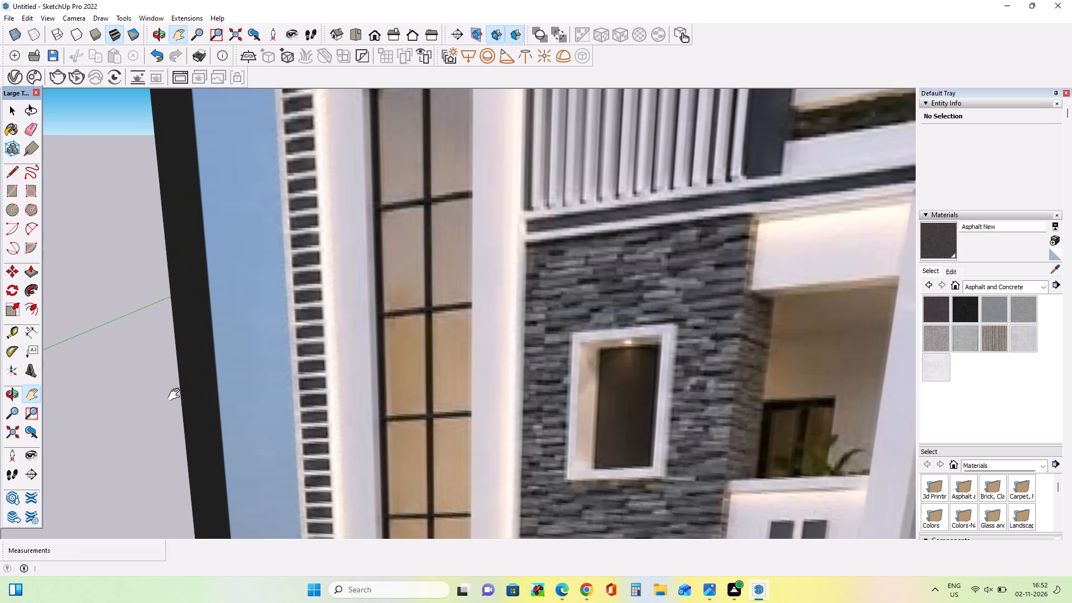
scroll(177, 395, "down", 5)
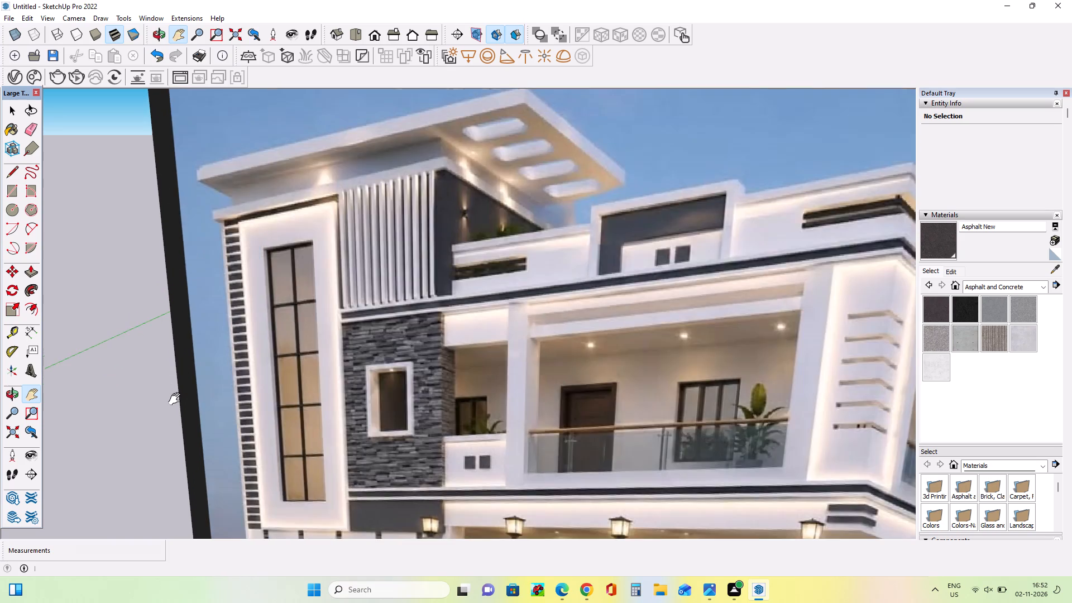
scroll(177, 399, "down", 4)
middle_click_drag(355, 399, 355, 406)
scroll(355, 406, "down", 5)
scroll(288, 399, "down", 12)
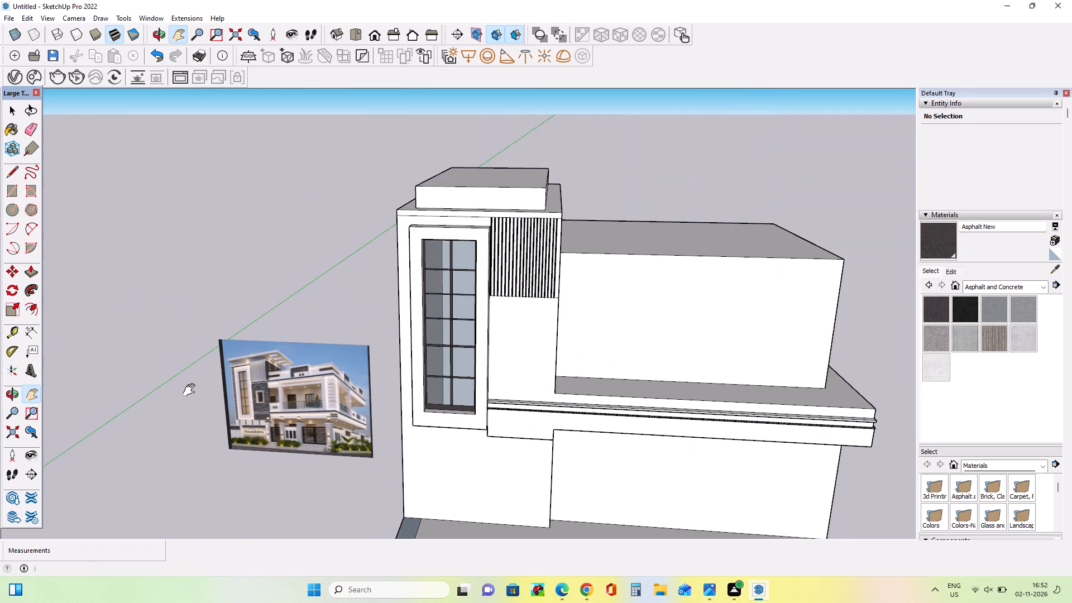
Examine the modelled tower's tall window frame, outer side strip and roof edge alongside the reference image.
middle_click_drag(465, 373, 495, 396)
scroll(396, 216, "up", 6)
middle_click_drag(443, 295, 472, 240)
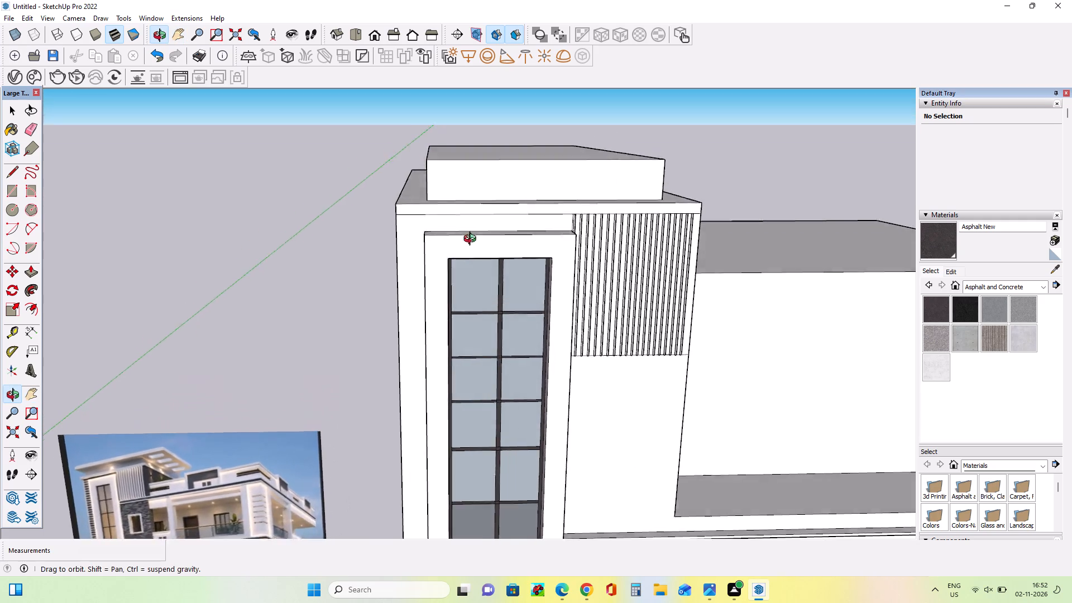
middle_click_drag(472, 240, 475, 235)
scroll(447, 243, "down", 3)
scroll(404, 305, "up", 3)
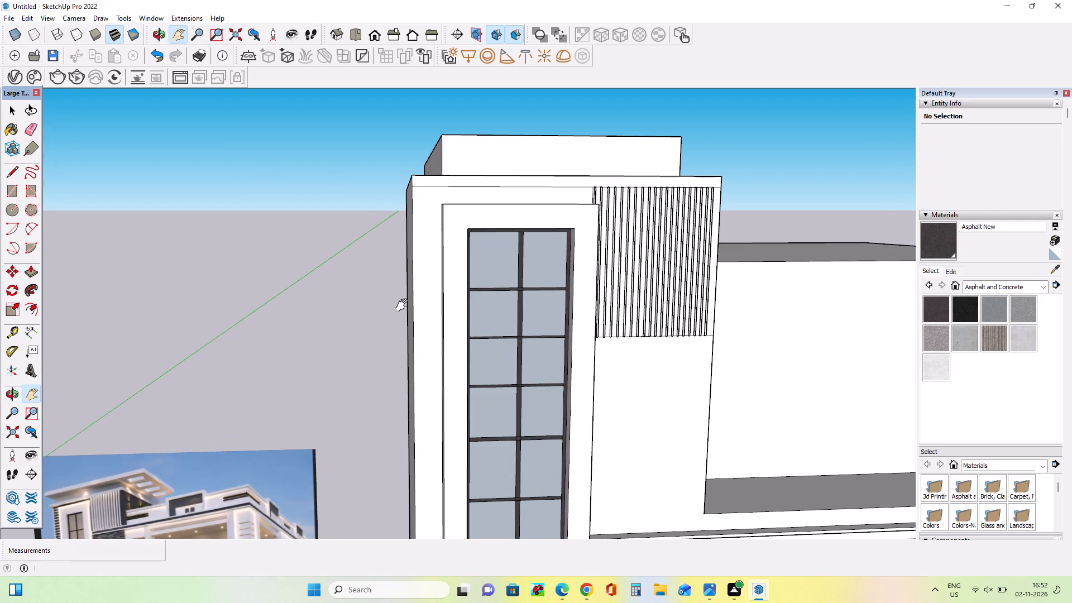
middle_click(404, 305)
scroll(405, 310, "down", 2)
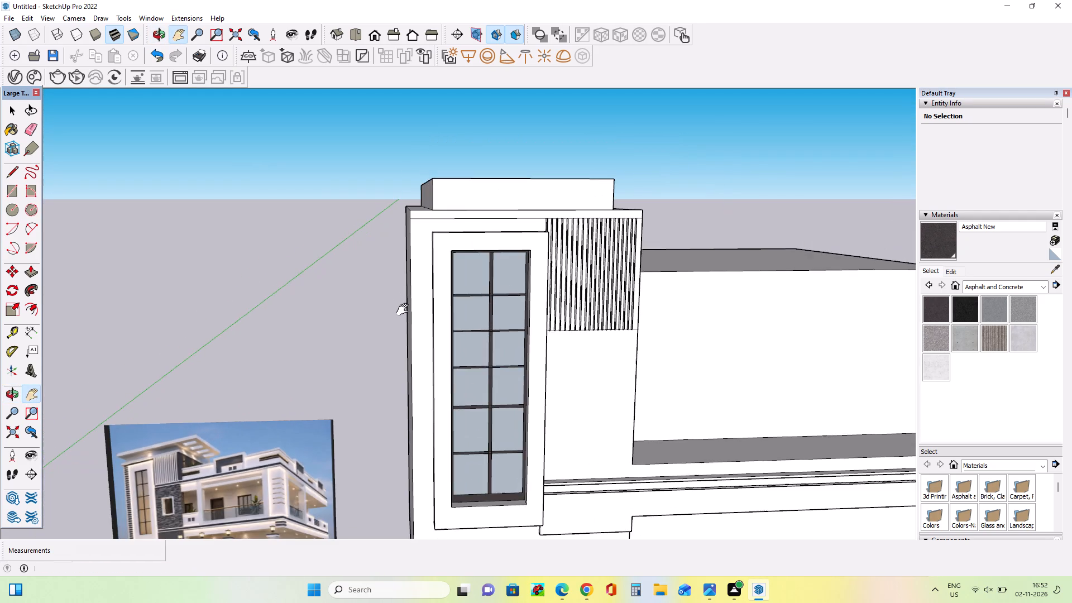
scroll(405, 310, "down", 6)
scroll(405, 310, "up", 5)
scroll(405, 310, "down", 5)
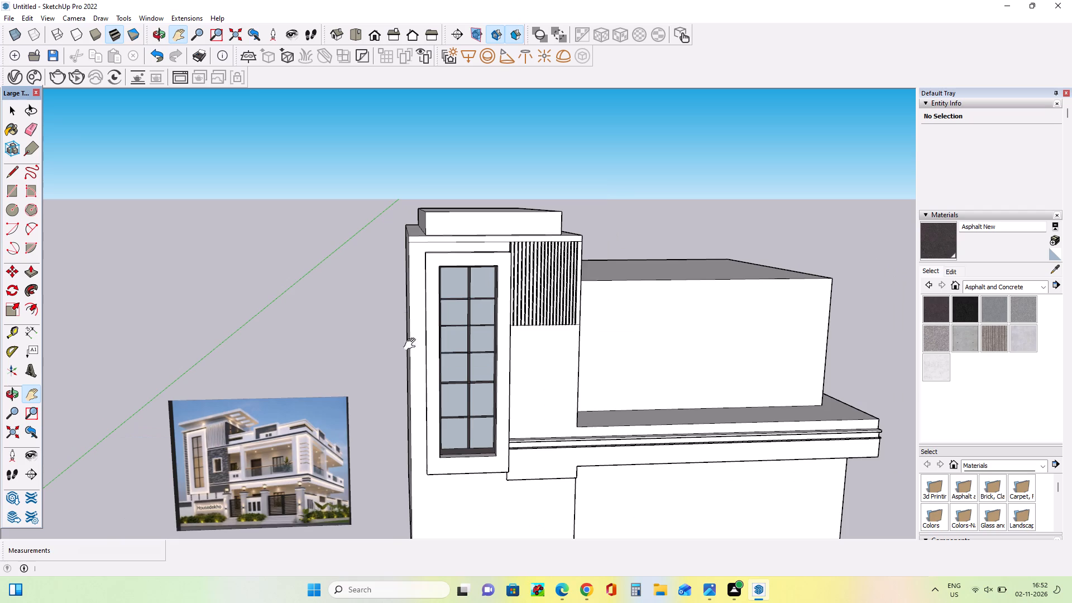
scroll(427, 398, "up", 5)
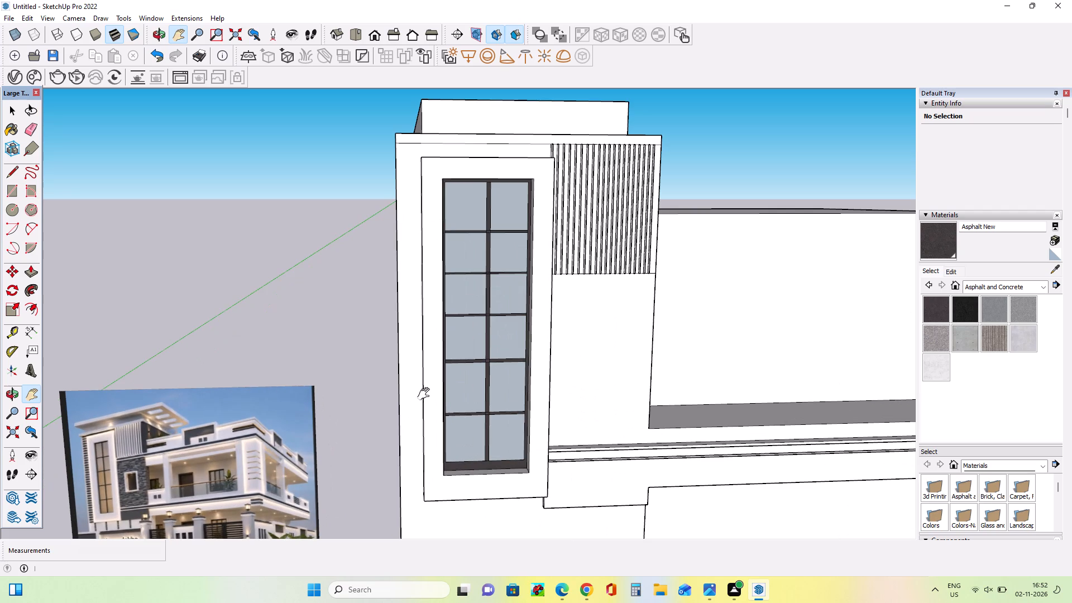
middle_click_drag(388, 337, 391, 349)
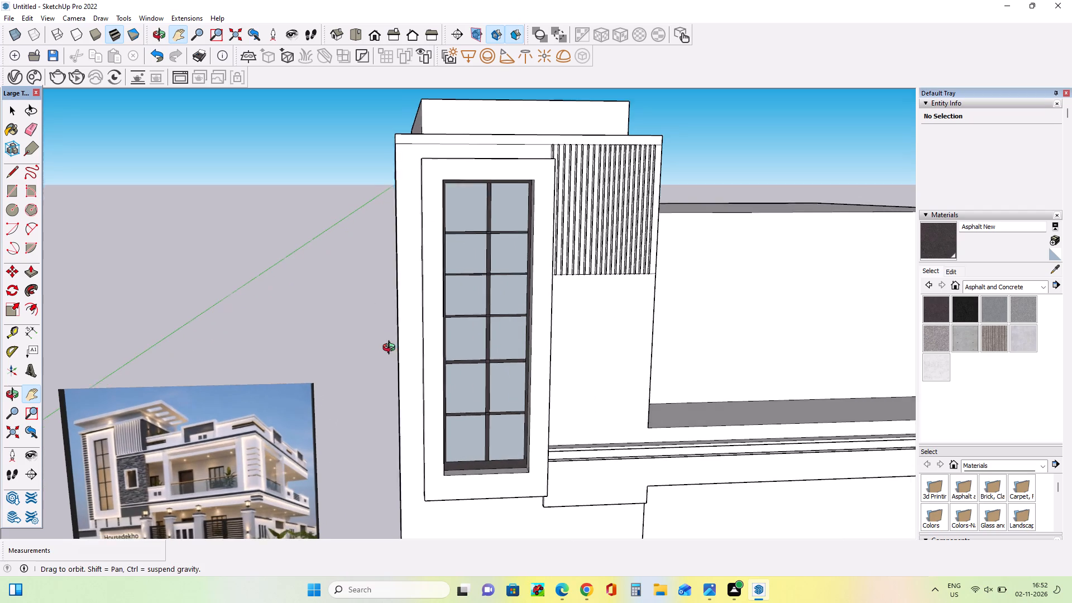
Draw a short vertical line across the tower's roof band, in line with the slatted panel's edge beside the window frame.
middle_click_drag(391, 349, 391, 361)
scroll(98, 472, "up", 13)
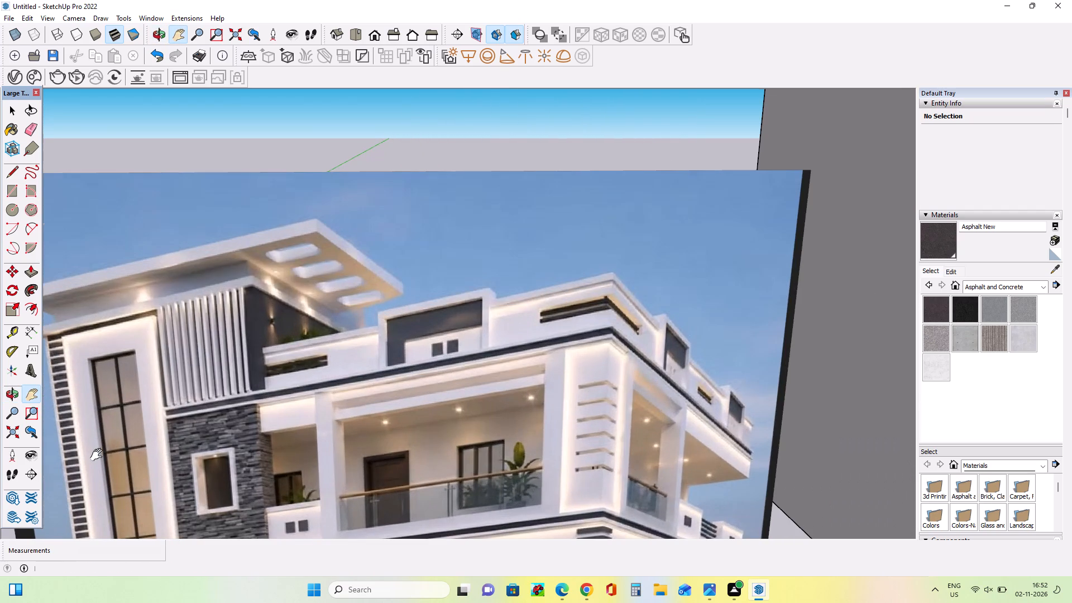
scroll(99, 454, "down", 19)
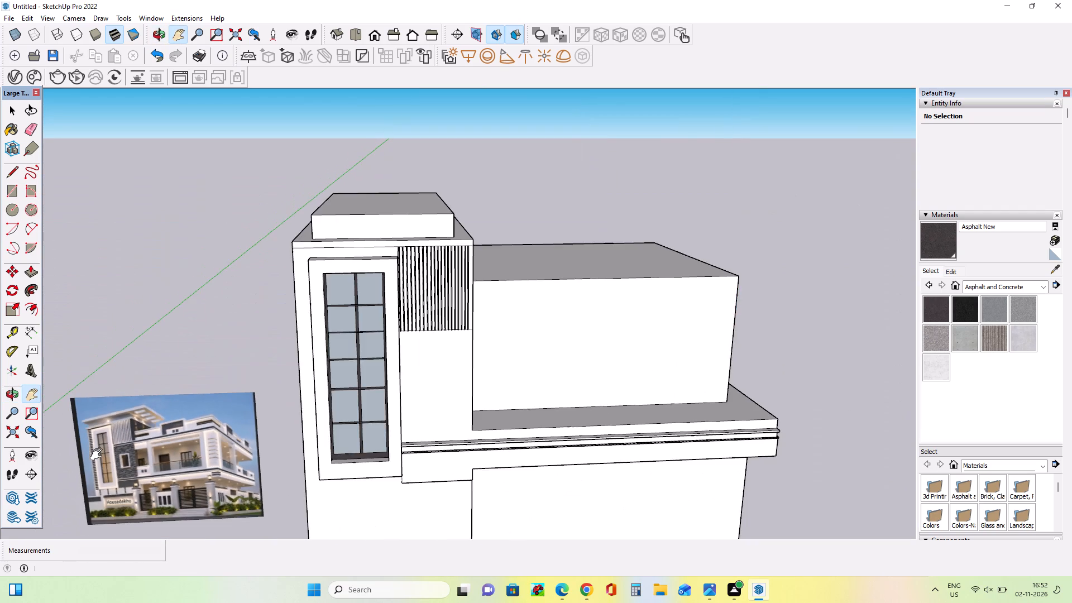
middle_click_drag(298, 405, 313, 461)
scroll(305, 281, "up", 9)
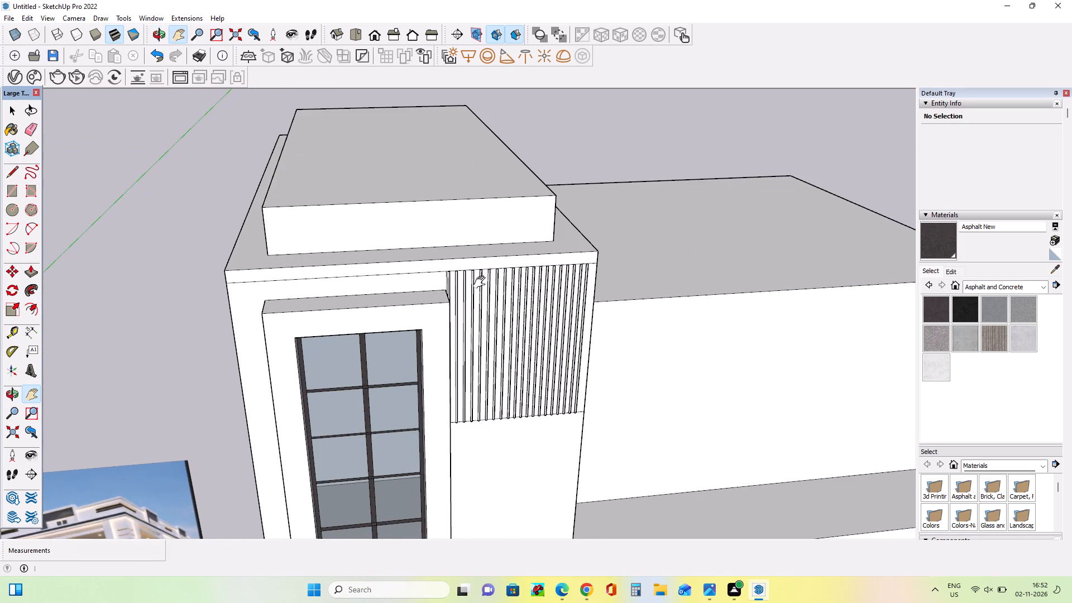
left_click(10, 180)
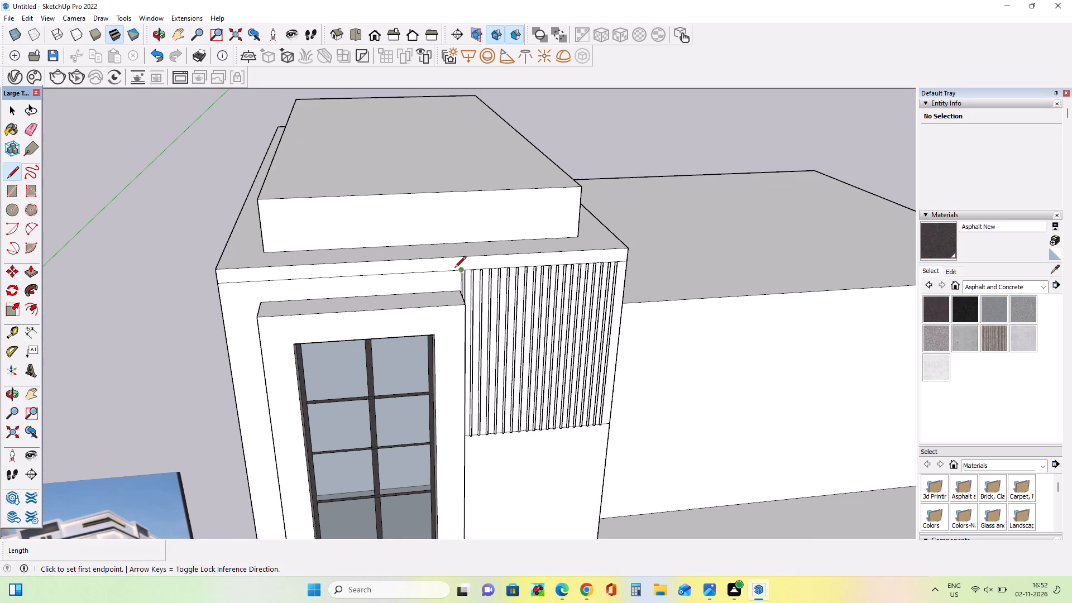
scroll(458, 281, "up", 7)
left_click(466, 259)
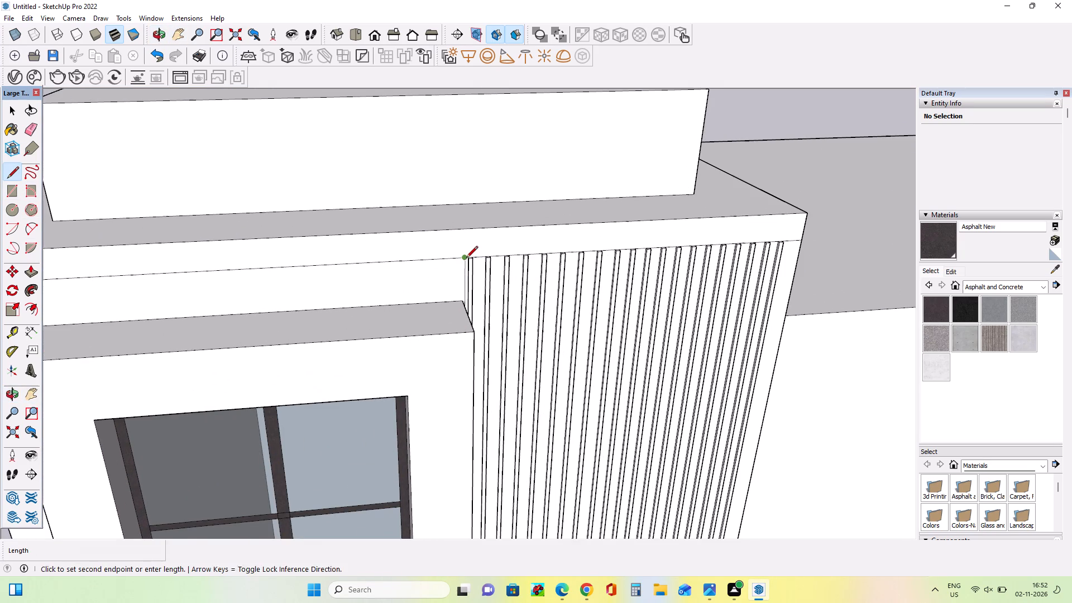
left_click(466, 229)
Push/Pull both sections of the tower's front roof band outward by about 3 3/8", flush with each other.
middle_click_drag(510, 326, 439, 353)
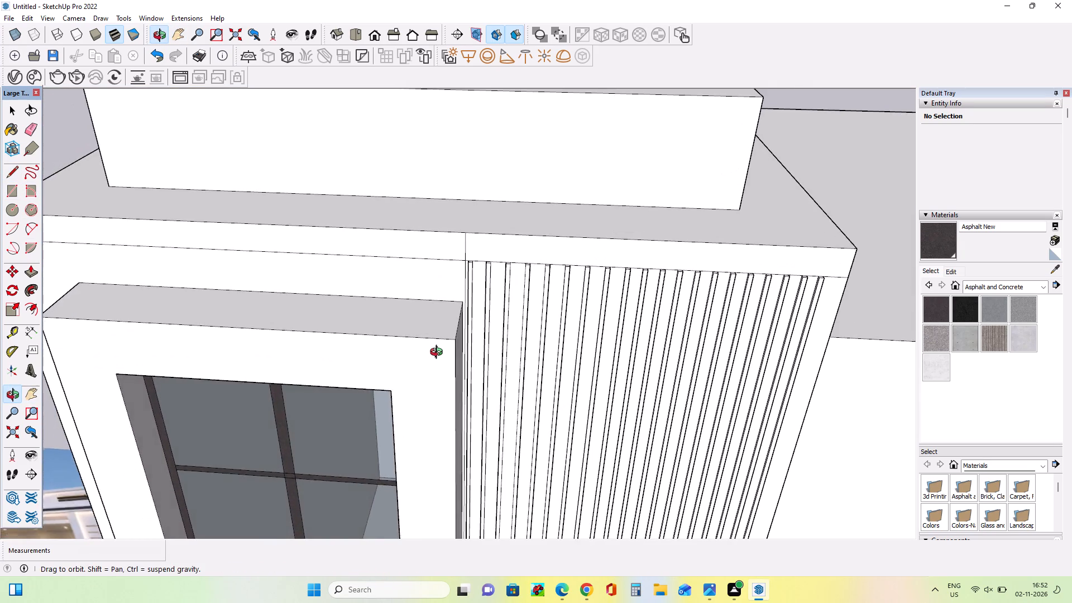
middle_click_drag(439, 353, 458, 329)
left_click(29, 270)
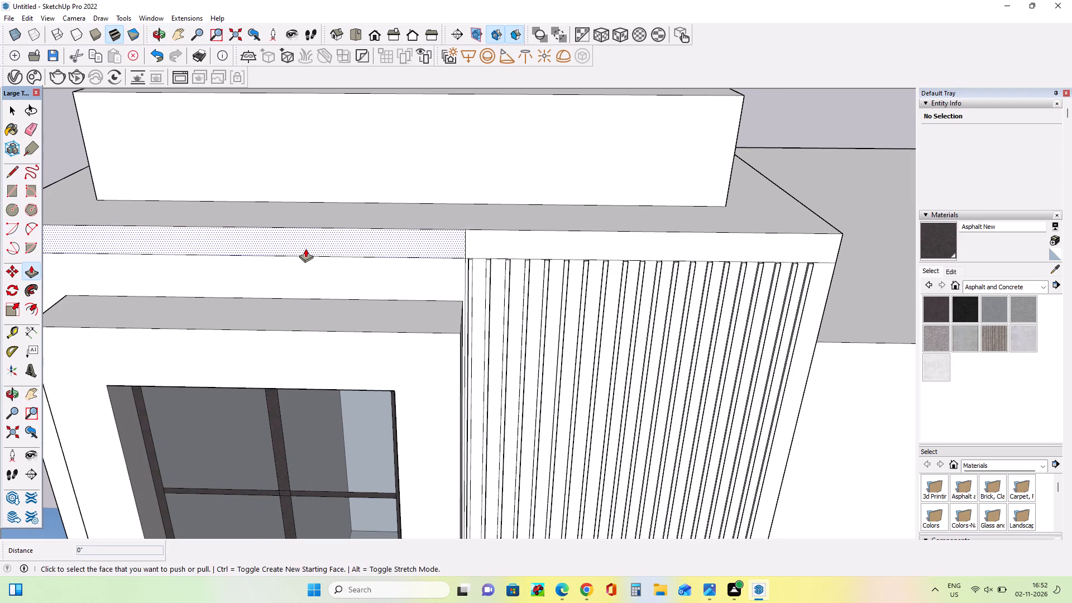
left_click_drag(305, 248, 309, 256)
middle_click_drag(578, 252, 454, 271)
left_click_drag(482, 251, 467, 254)
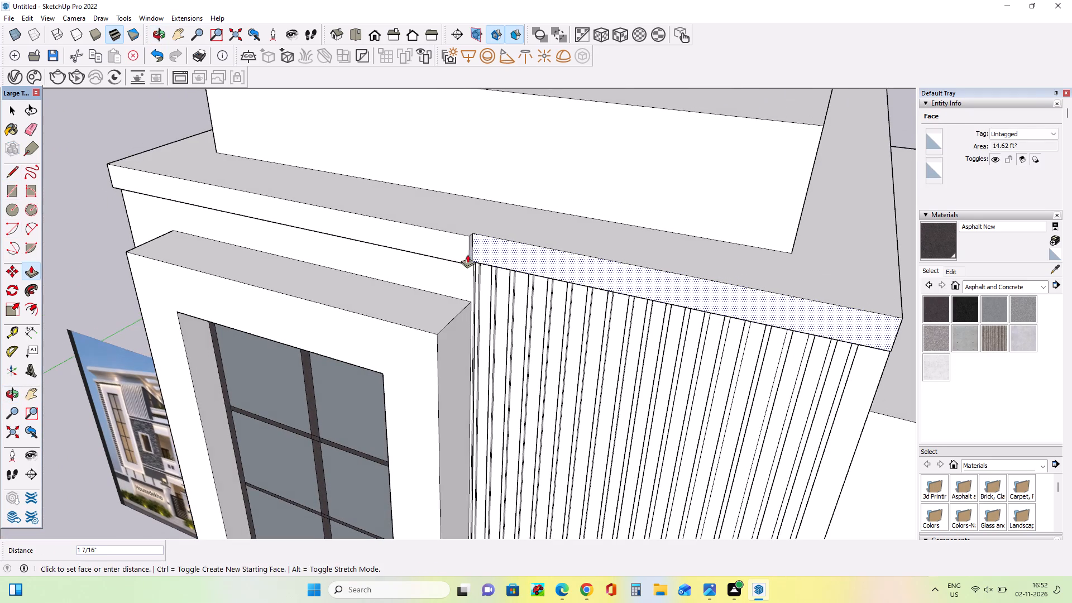
left_click_drag(467, 254, 449, 249)
left_click_drag(492, 247, 458, 251)
Examine the projecting roof band and the whole tower against the reference image's tower top and canopy.
scroll(418, 313, "up", 1)
middle_click_drag(419, 313, 612, 220)
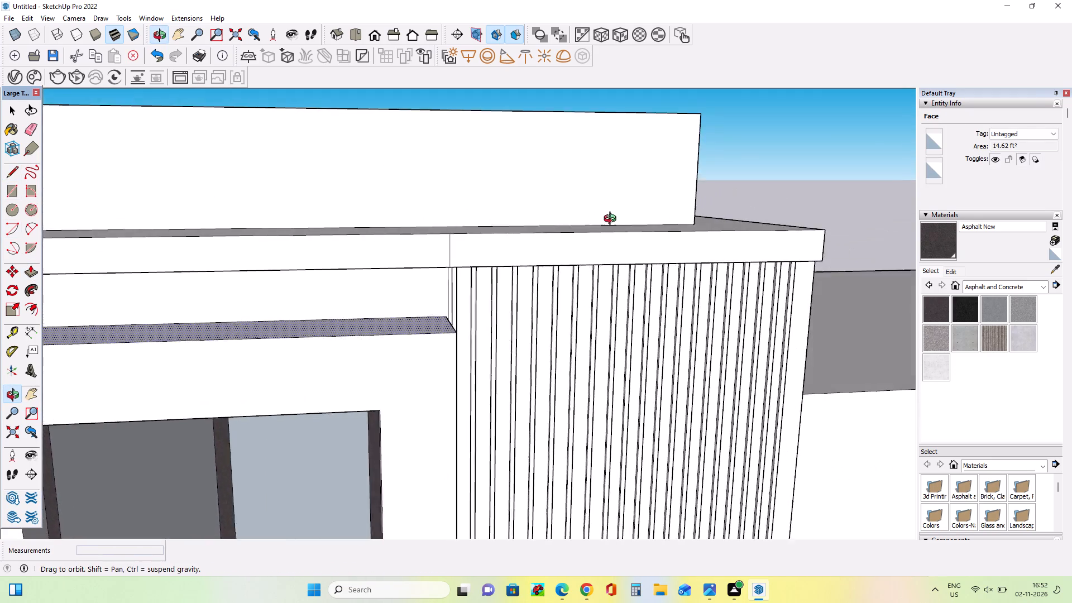
middle_click_drag(612, 220, 613, 220)
scroll(612, 220, "down", 10)
scroll(619, 257, "up", 1)
scroll(615, 275, "down", 1)
scroll(615, 275, "up", 1)
scroll(615, 275, "down", 3)
scroll(615, 278, "up", 1)
scroll(615, 281, "down", 5)
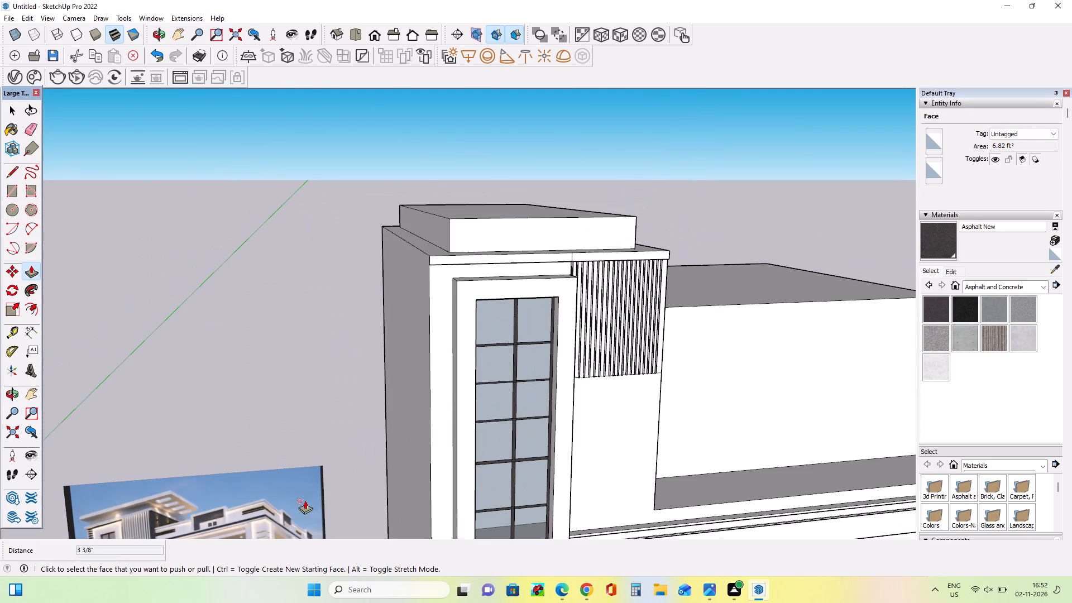
scroll(243, 475, "down", 6)
scroll(149, 542, "up", 19)
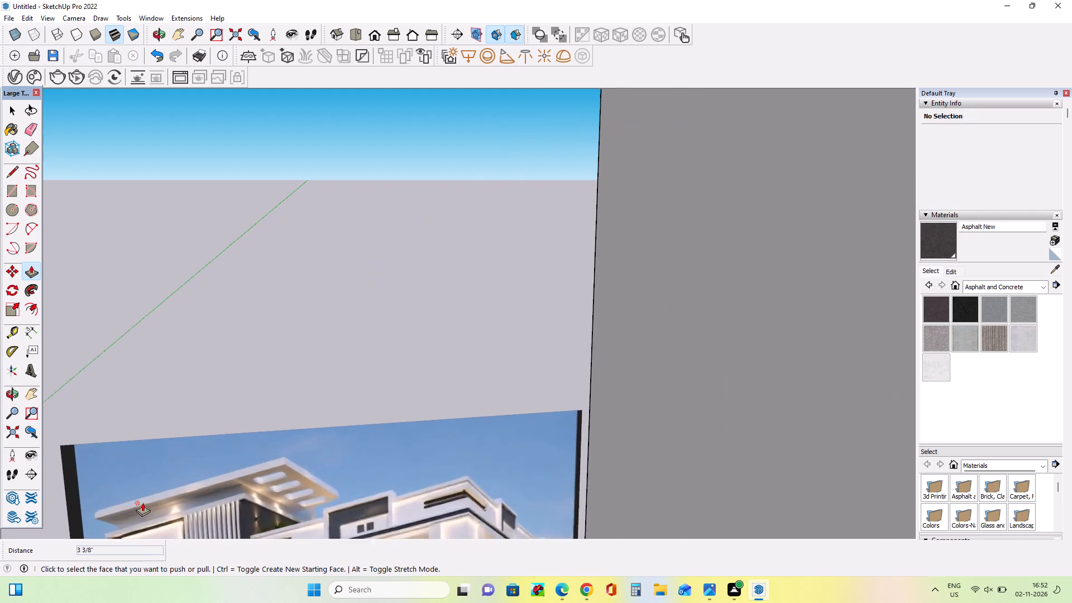
scroll(142, 502, "up", 2)
scroll(156, 485, "down", 20)
scroll(156, 485, "down", 5)
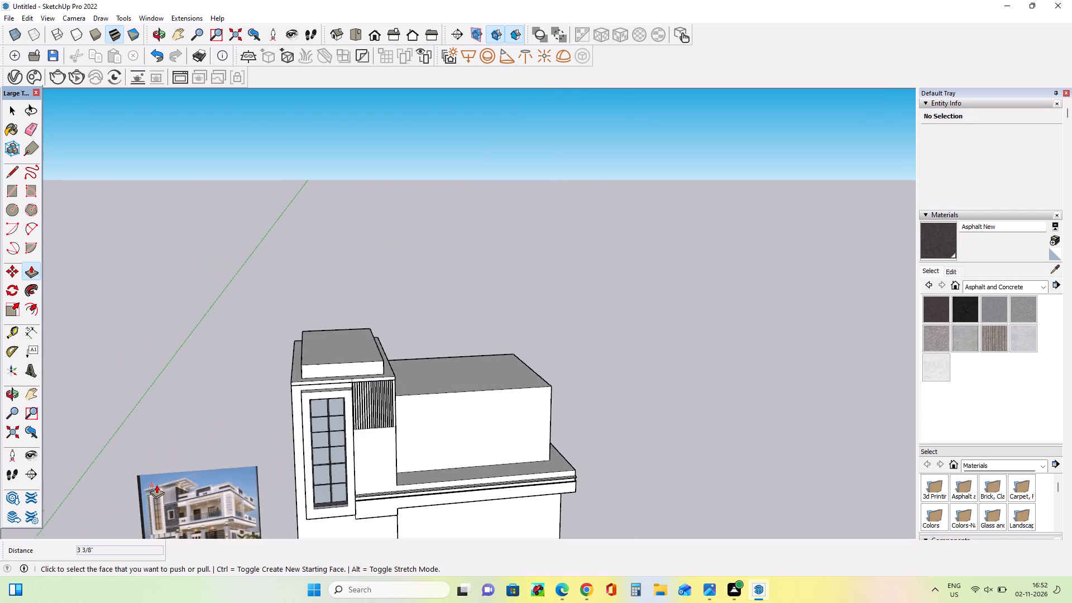
Erase the short vertical dividing line on the front of the tower's roof band.
middle_click_drag(366, 395, 380, 437)
scroll(279, 399, "up", 14)
scroll(406, 410, "up", 4)
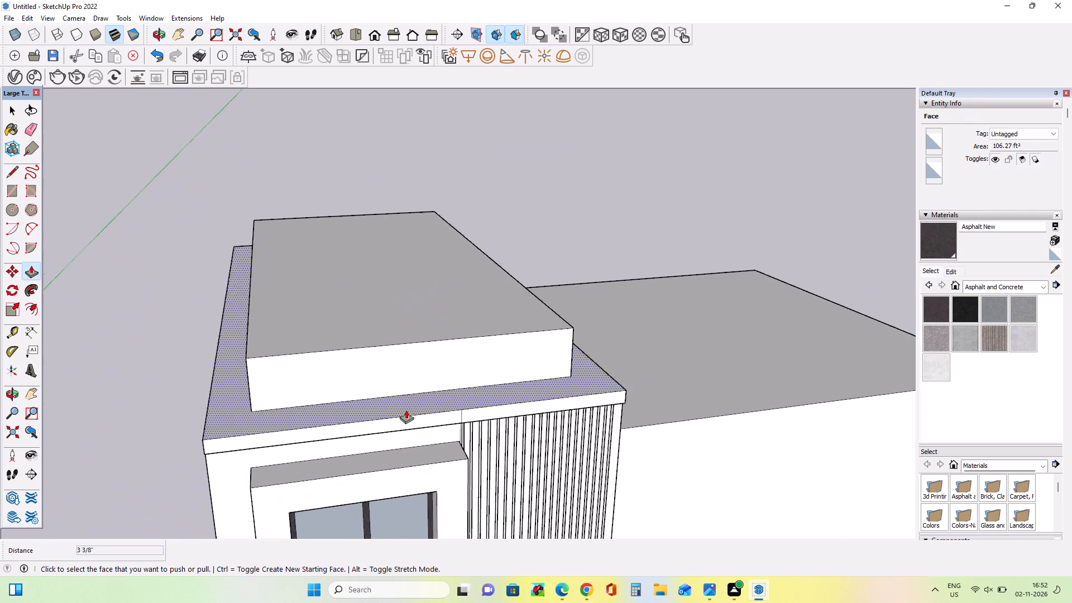
left_click(32, 127)
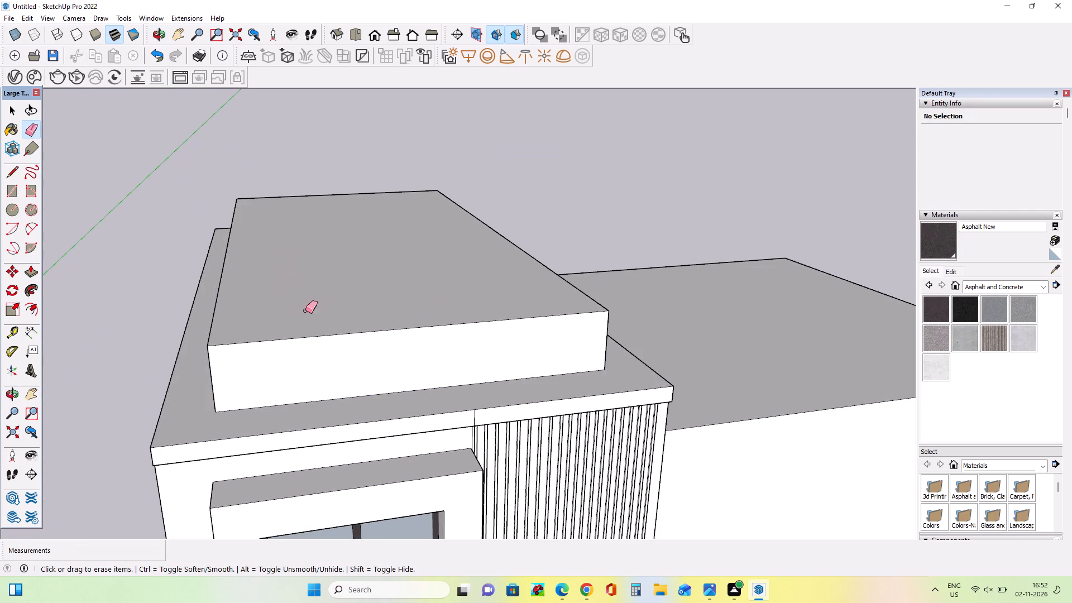
left_click_drag(470, 420, 482, 420)
Examine the tower's front, window frame and outer side strip against the reference house image.
scroll(428, 362, "down", 12)
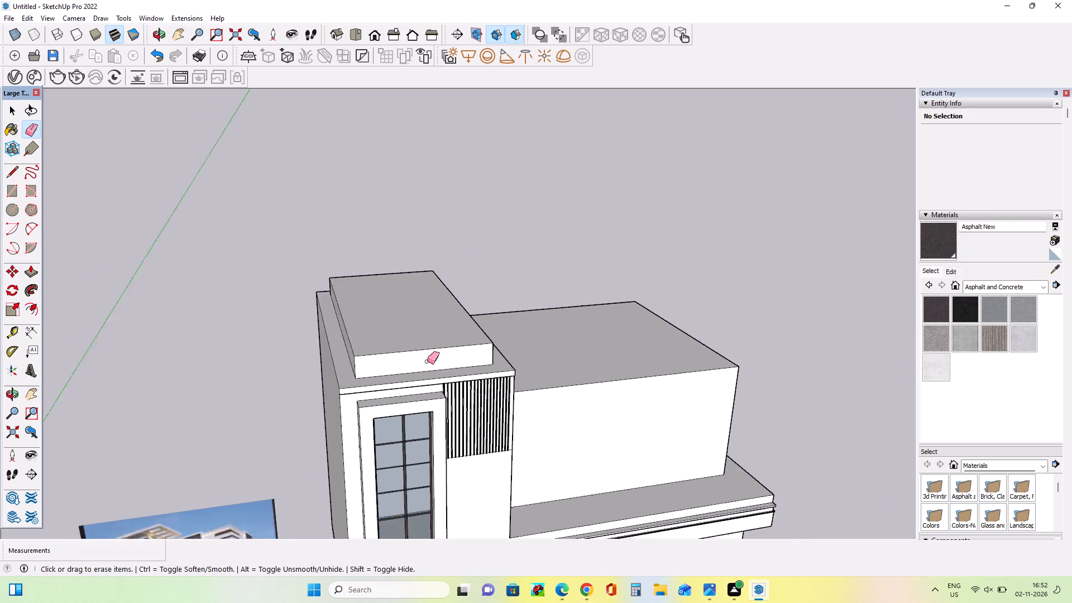
scroll(427, 361, "down", 7)
scroll(416, 502, "up", 11)
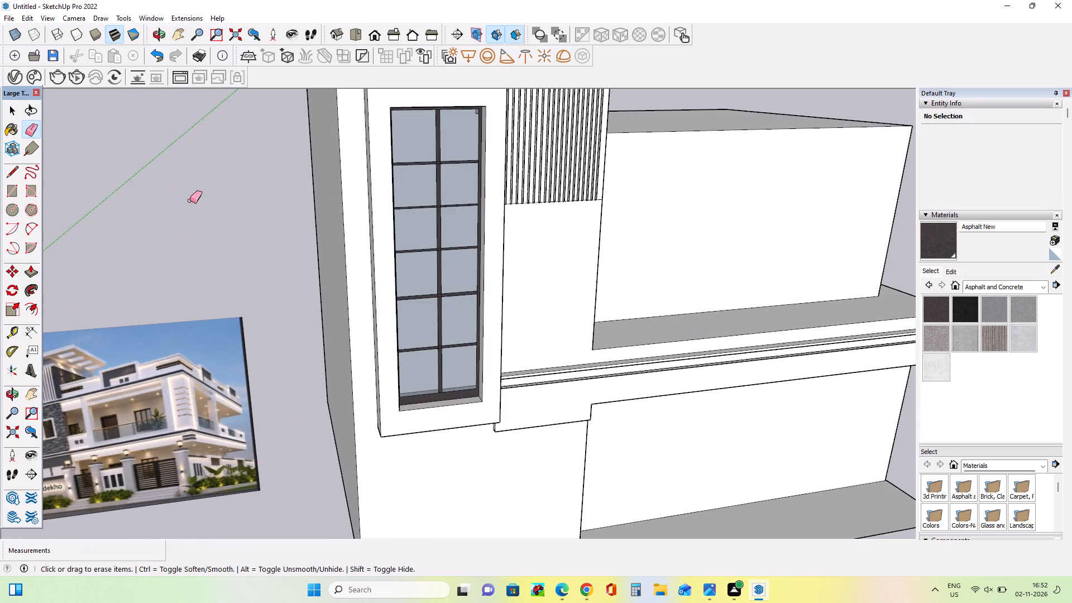
scroll(190, 214, "down", 9)
scroll(260, 116, "up", 8)
middle_click_drag(318, 269, 339, 238)
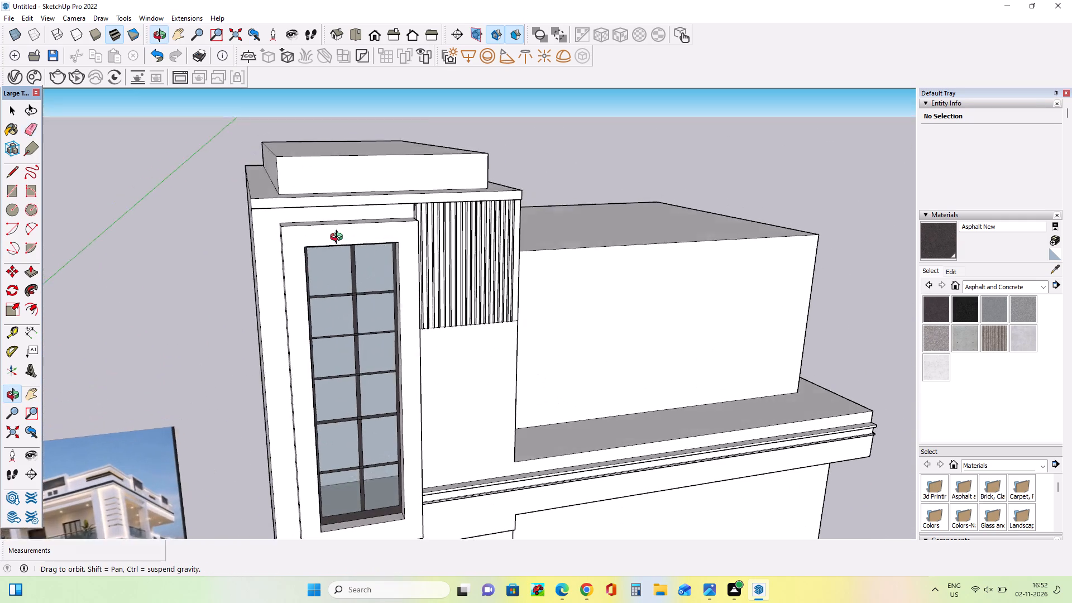
middle_click_drag(339, 238, 348, 229)
scroll(246, 238, "up", 3)
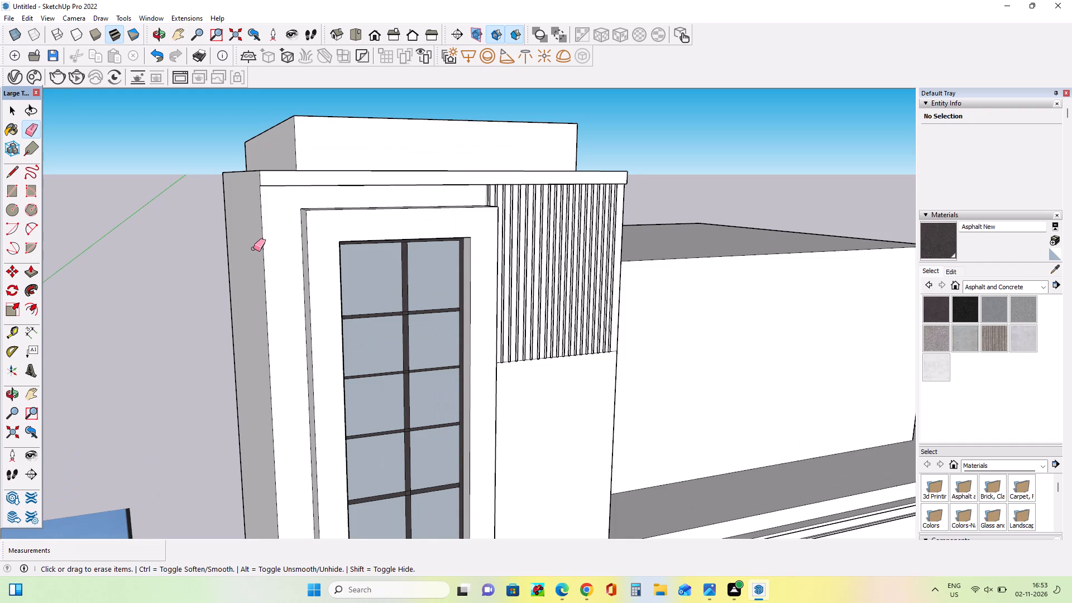
middle_click_drag(253, 248, 254, 250)
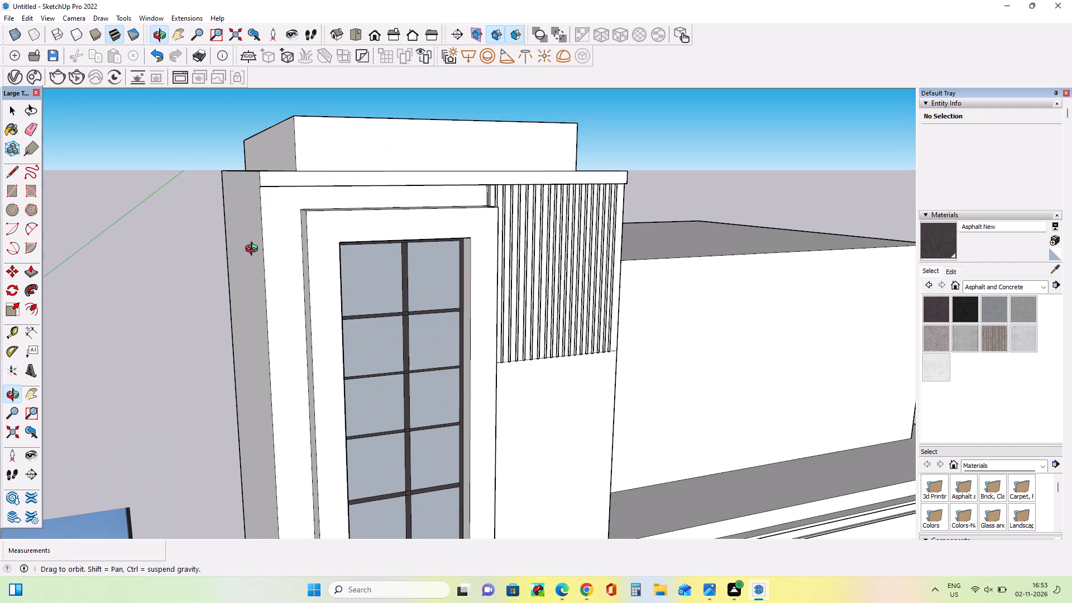
middle_click_drag(254, 250, 257, 261)
Draw a rectangle about 2' 10 13/16" by 10 9/16" on the outer side strip, from the window frame's top corner to the tower's edge.
left_click(9, 186)
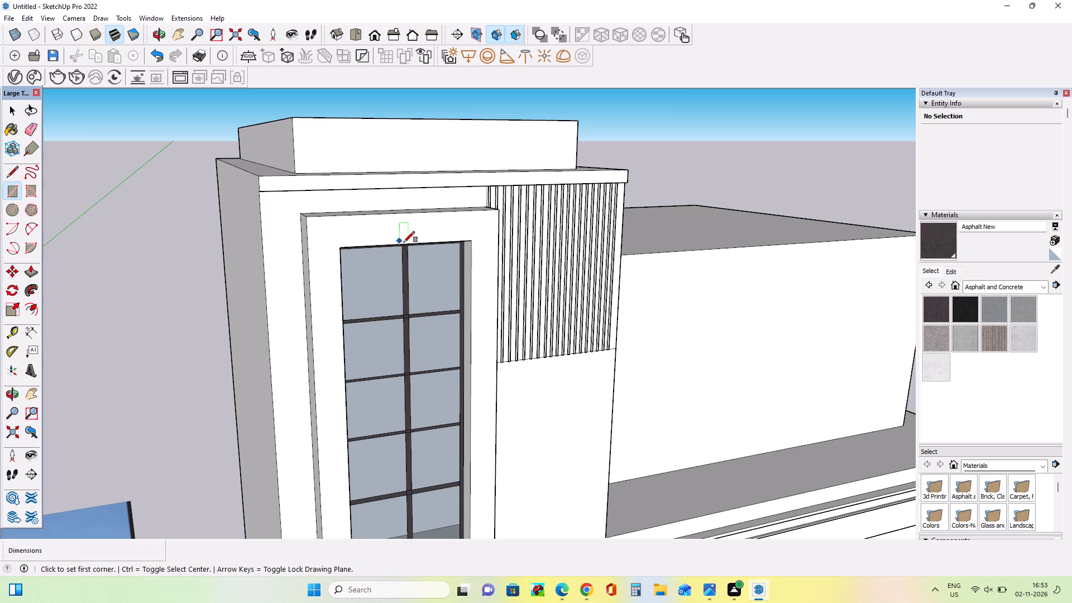
scroll(300, 242, "up", 8)
left_click(300, 179)
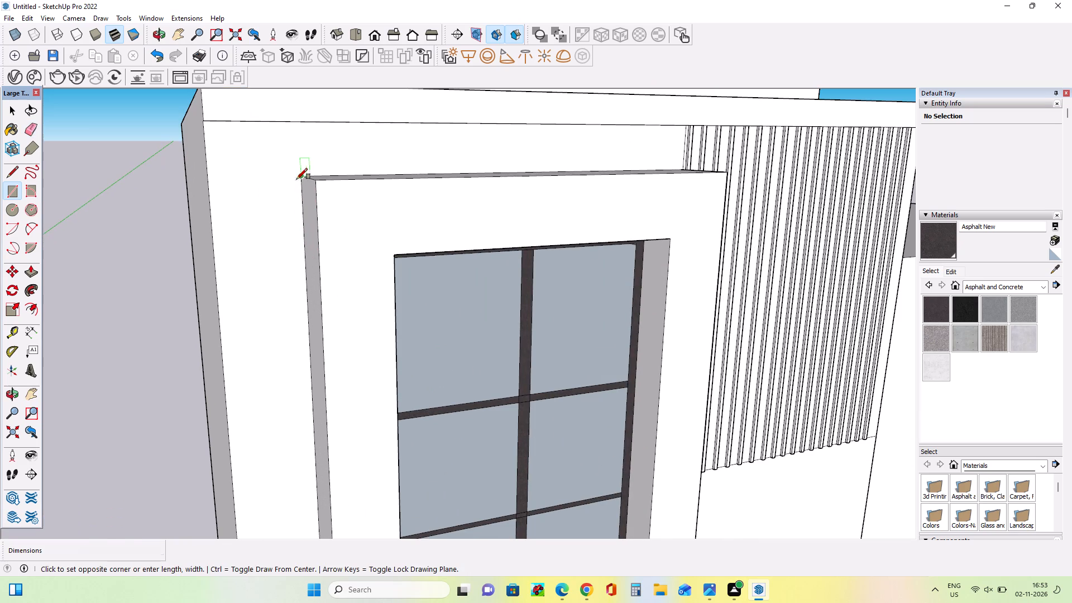
left_click(211, 204)
middle_click_drag(276, 244, 267, 233)
scroll(267, 233, "down", 2)
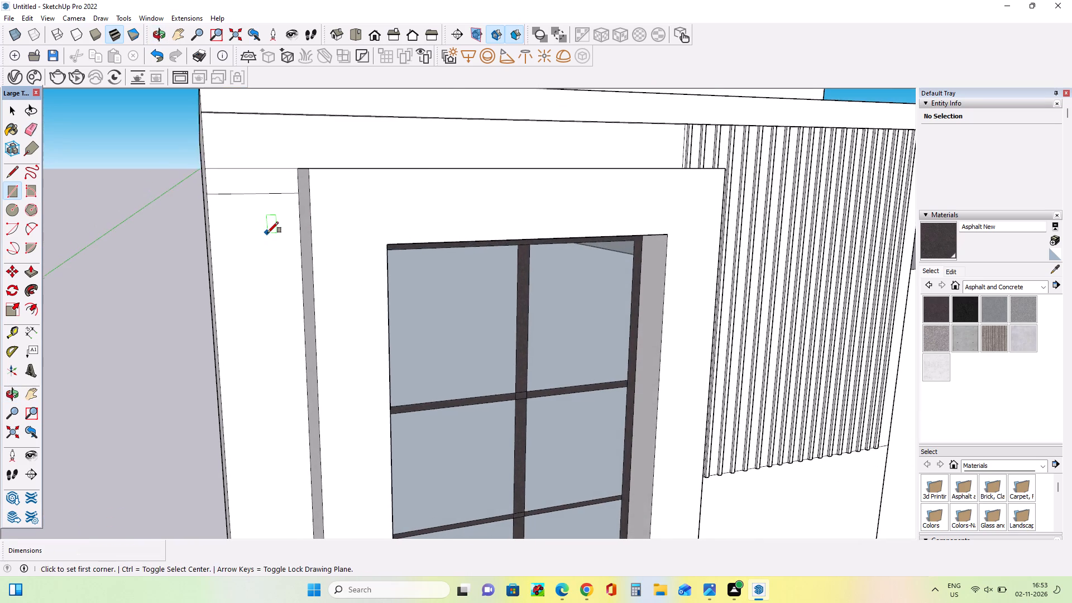
scroll(267, 233, "down", 2)
middle_click_drag(273, 255, 275, 264)
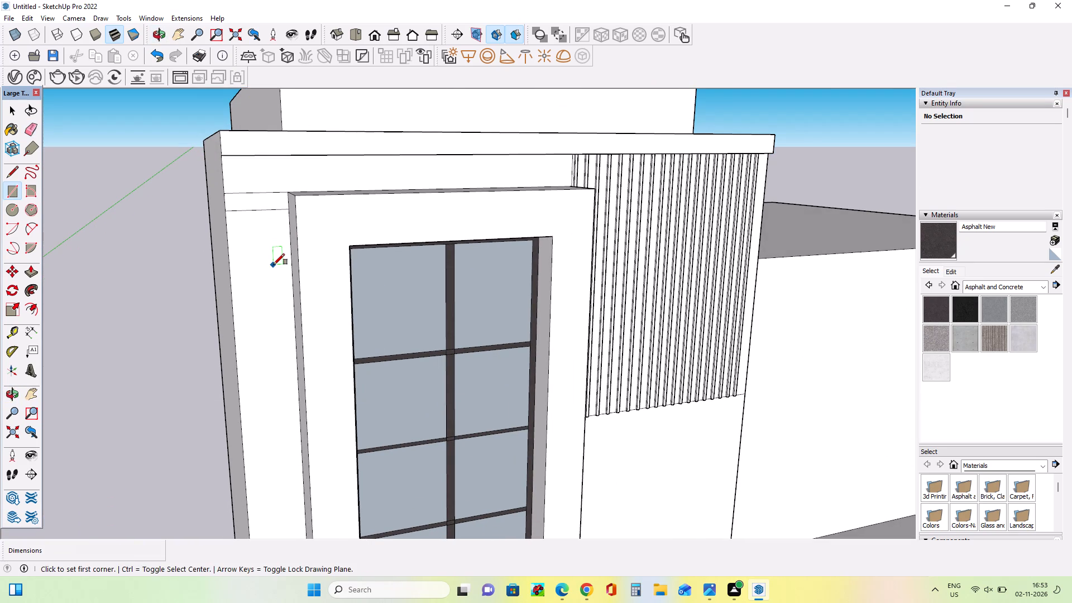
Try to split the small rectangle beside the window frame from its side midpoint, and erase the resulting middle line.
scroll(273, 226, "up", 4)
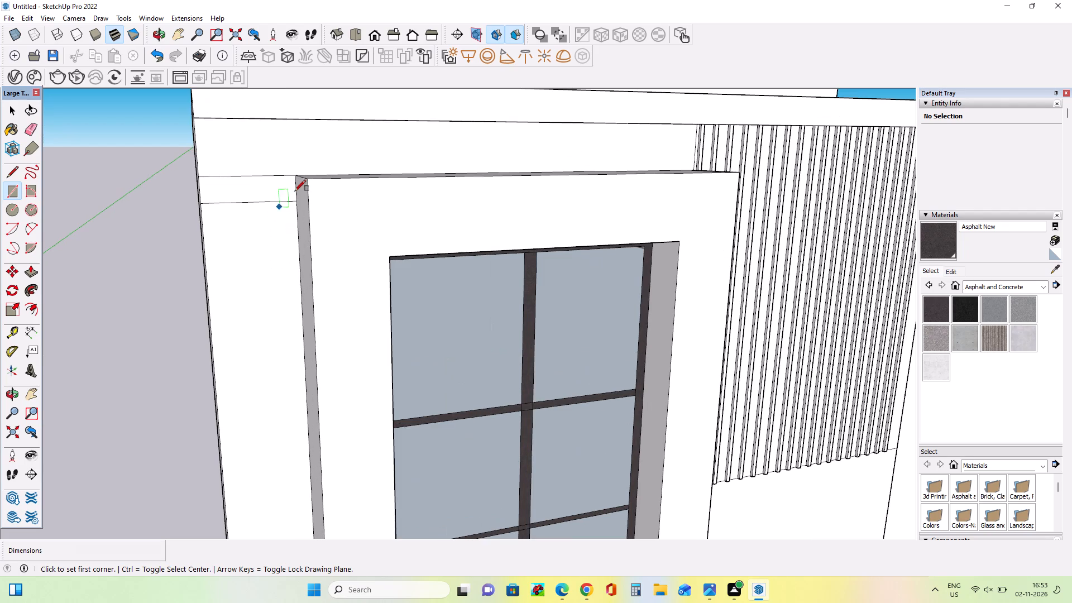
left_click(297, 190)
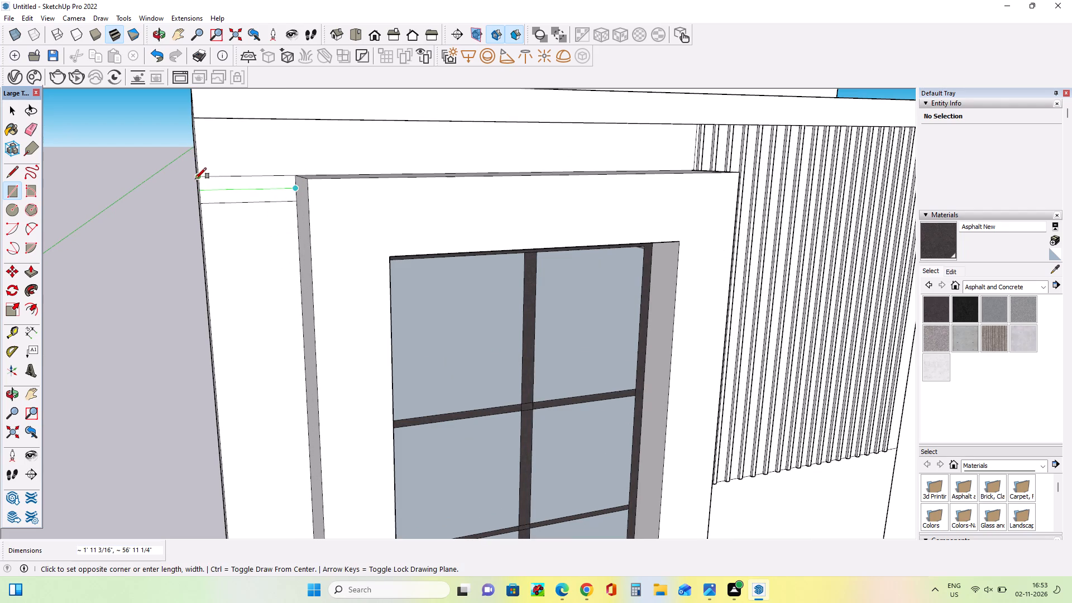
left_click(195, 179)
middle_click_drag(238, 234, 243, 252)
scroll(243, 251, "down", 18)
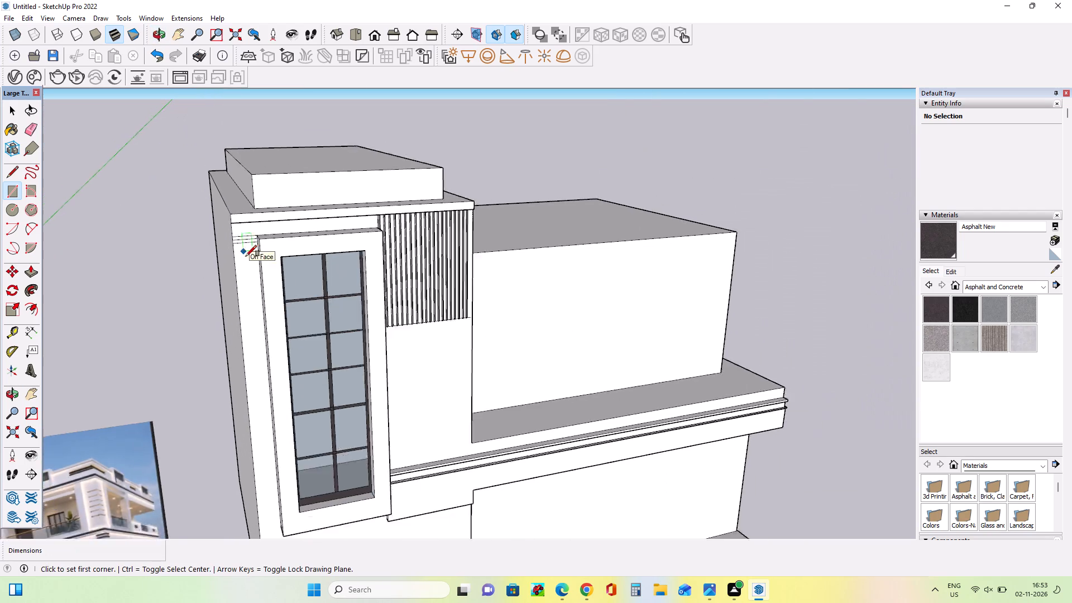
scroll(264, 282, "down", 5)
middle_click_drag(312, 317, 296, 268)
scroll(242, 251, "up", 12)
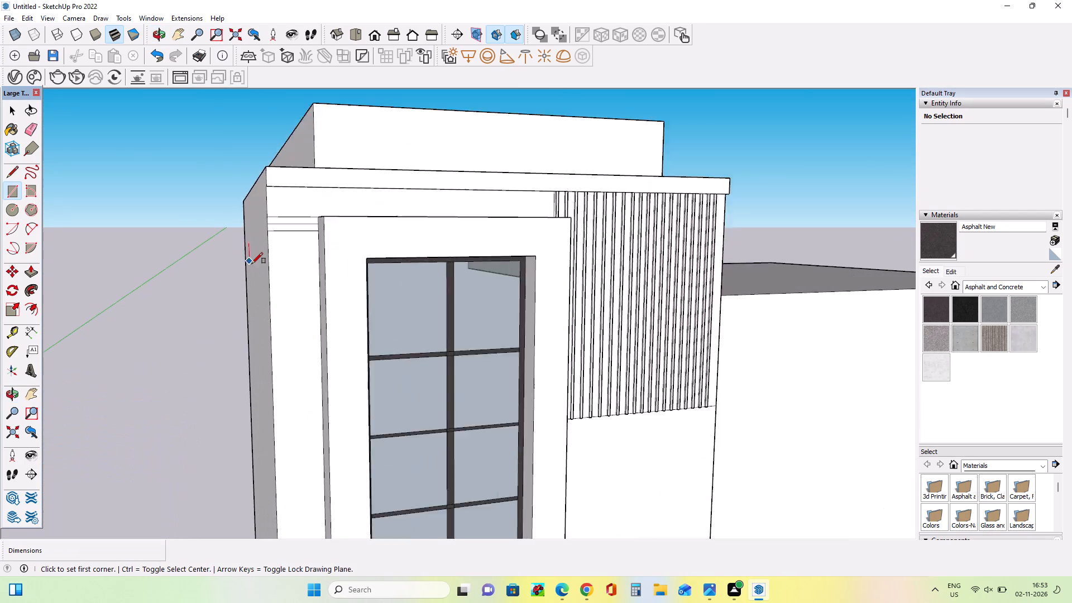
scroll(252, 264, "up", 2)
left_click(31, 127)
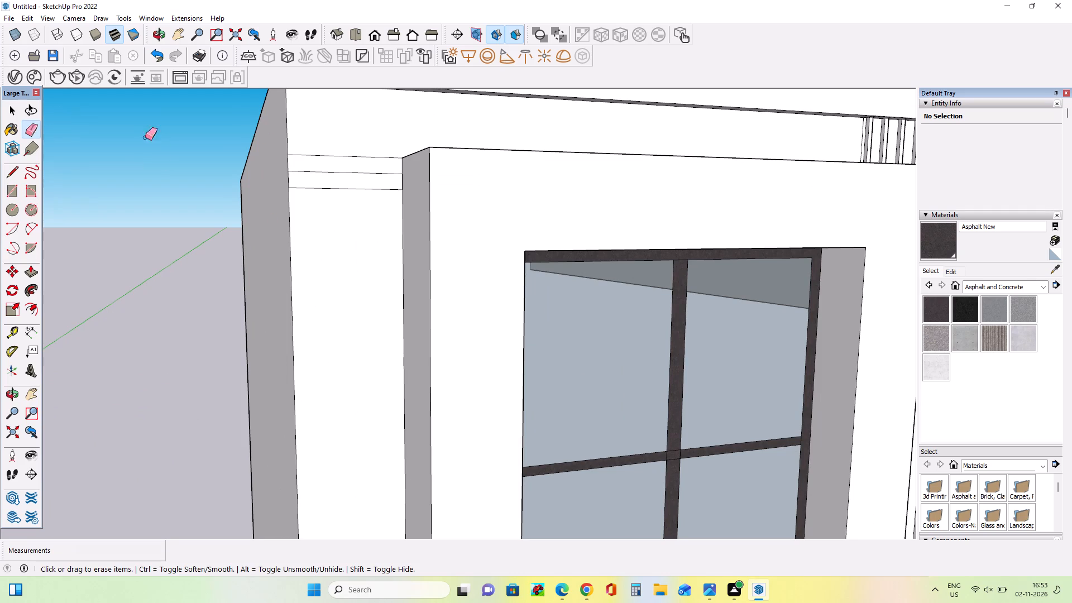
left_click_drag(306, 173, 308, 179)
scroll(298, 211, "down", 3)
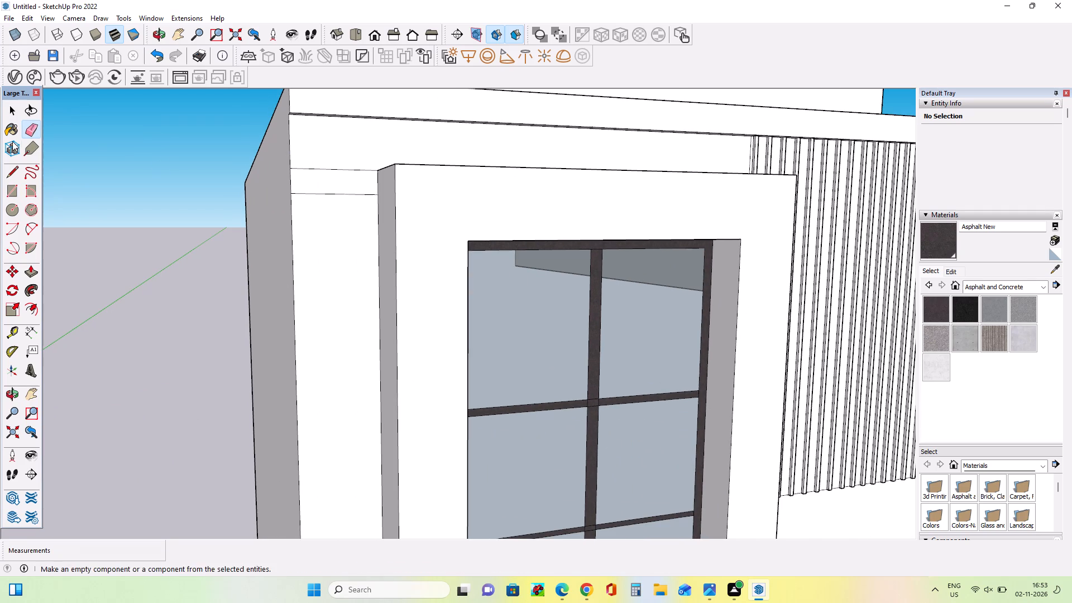
Copy the small rectangle's top and bottom edges about 1' 11 3/8" down the outer side strip beside the window frame.
left_click(12, 108)
left_click(306, 167)
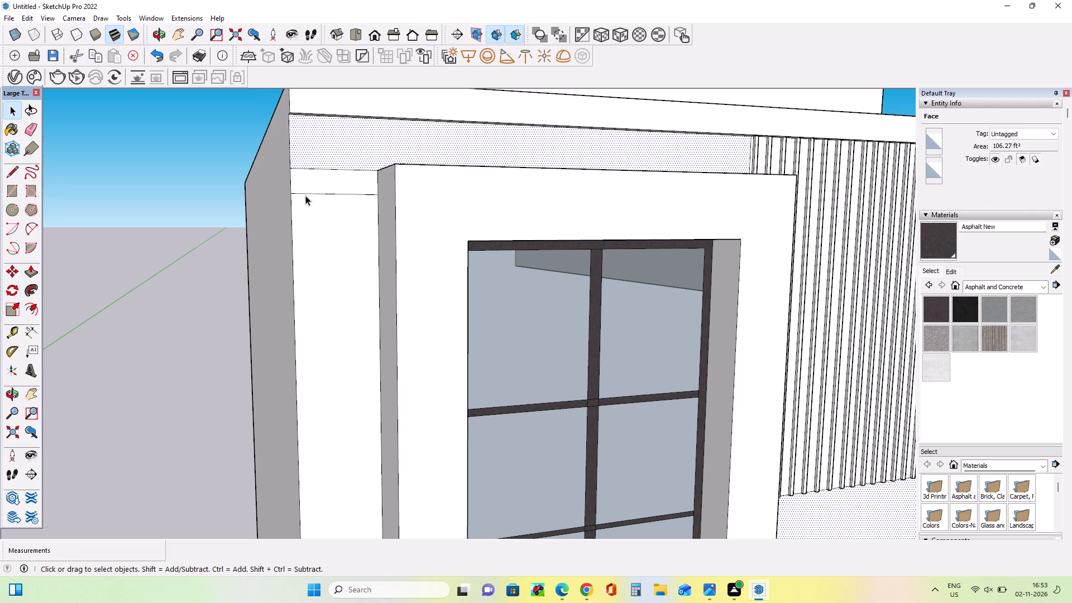
left_click(336, 143, "ctrl")
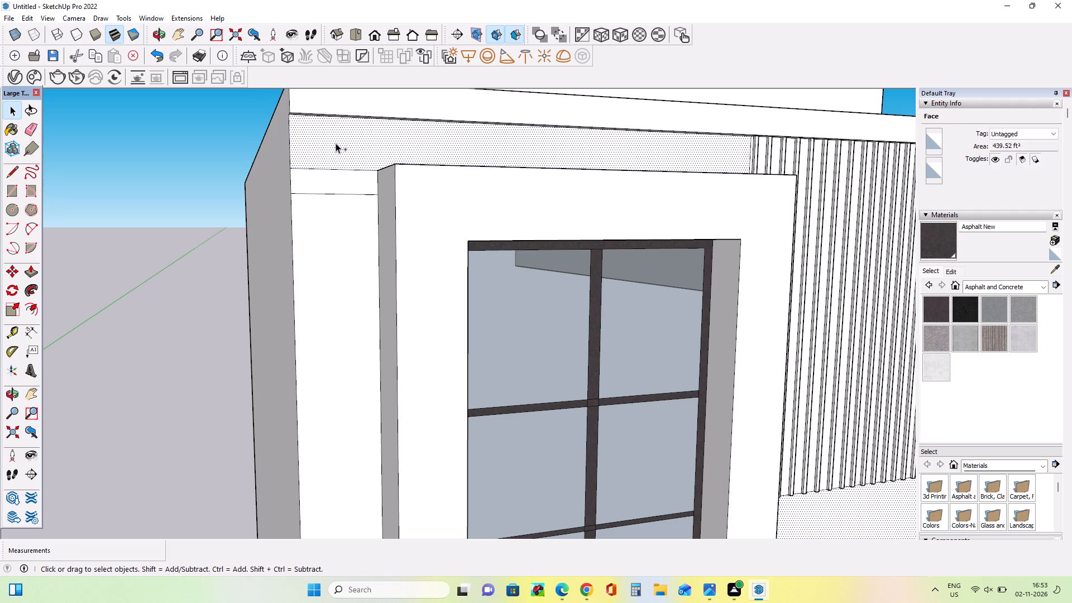
left_click(334, 141, "shift")
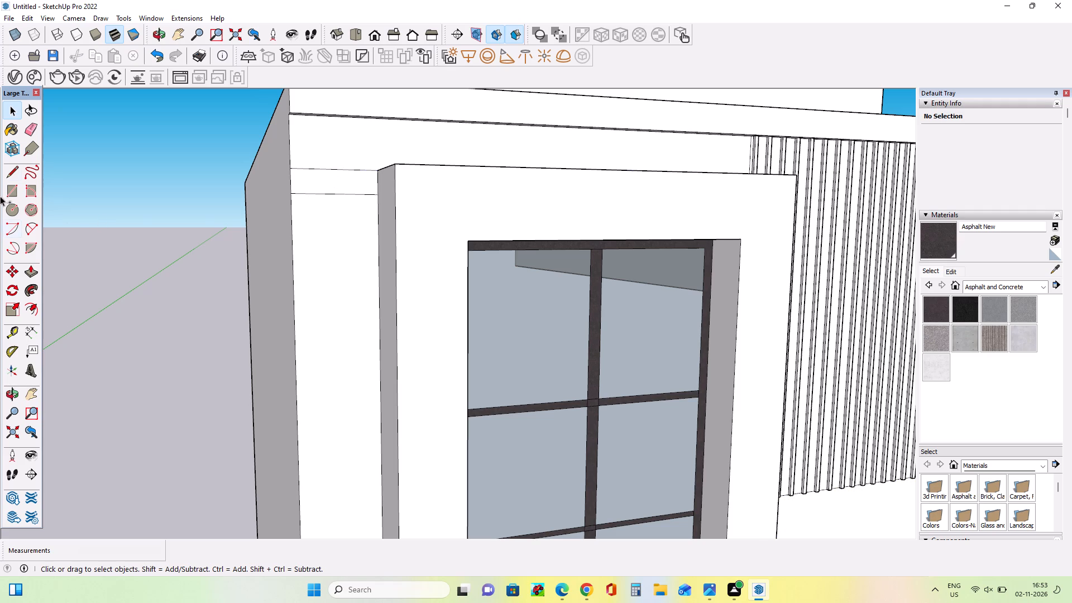
left_click(16, 112)
left_click(342, 169, "ctrl")
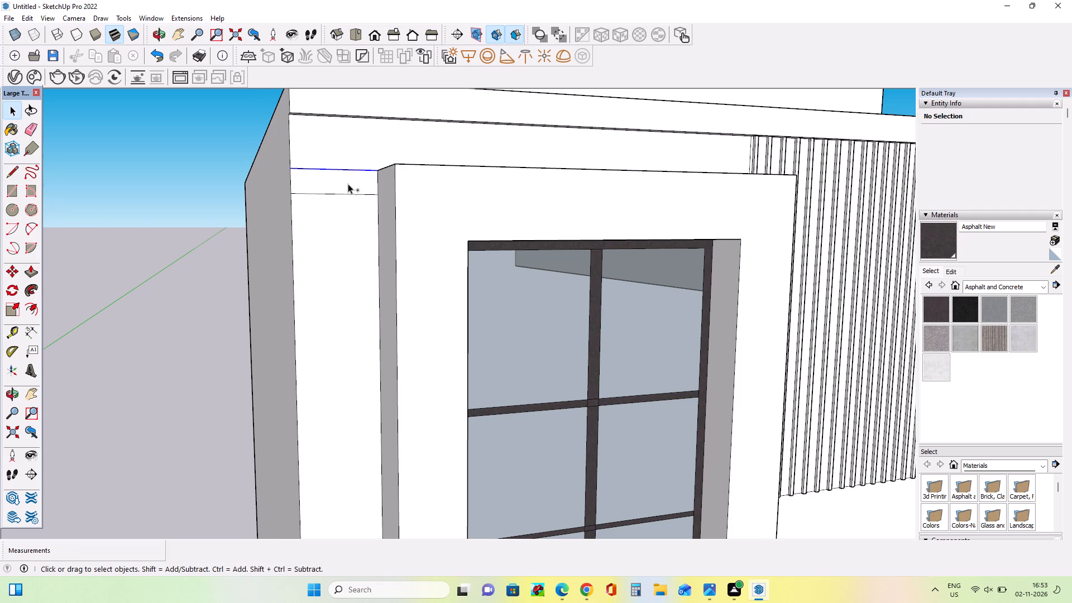
left_click(350, 193, "ctrl")
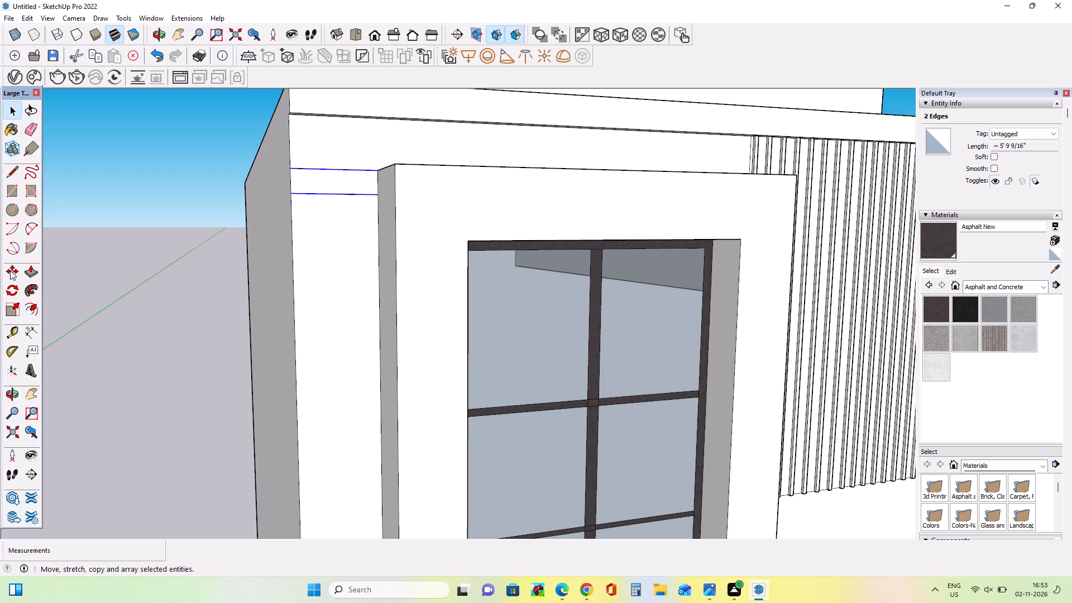
left_click(12, 270)
left_click(291, 195)
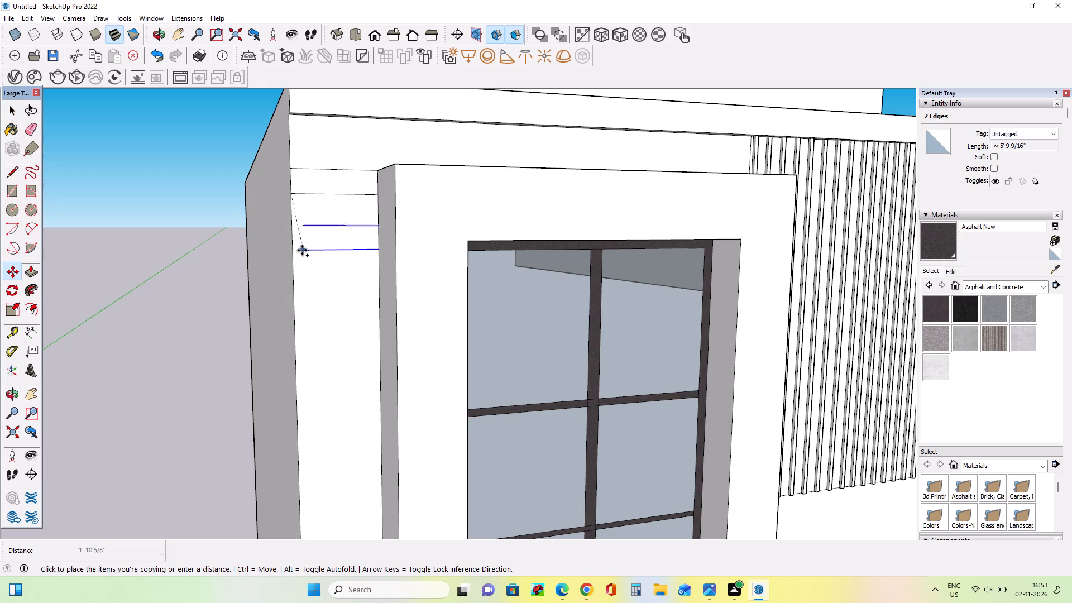
left_click(295, 253)
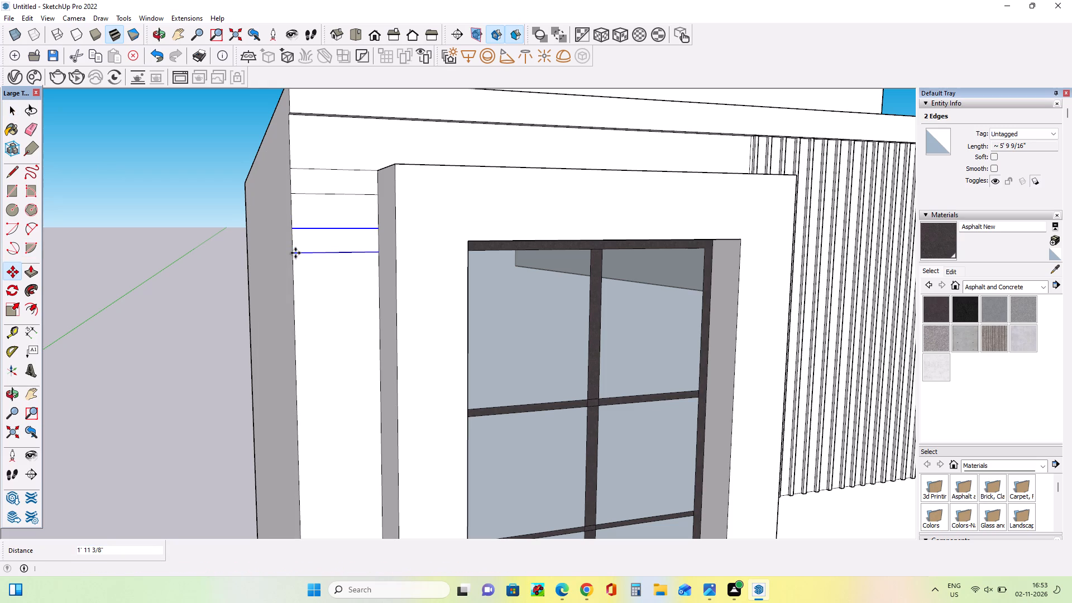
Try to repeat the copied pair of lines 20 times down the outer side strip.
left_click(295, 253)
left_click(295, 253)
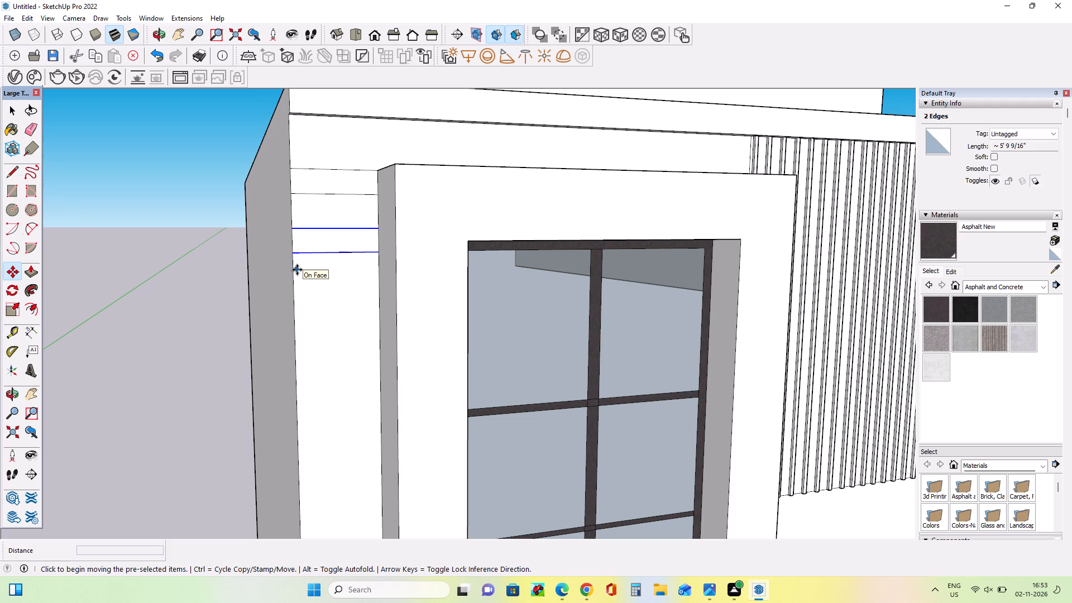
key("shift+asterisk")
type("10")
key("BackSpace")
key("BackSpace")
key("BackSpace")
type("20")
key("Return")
Copy the pair of lines about 2' 1 9/16" further down the strip and array it 25 times.
left_click(295, 254)
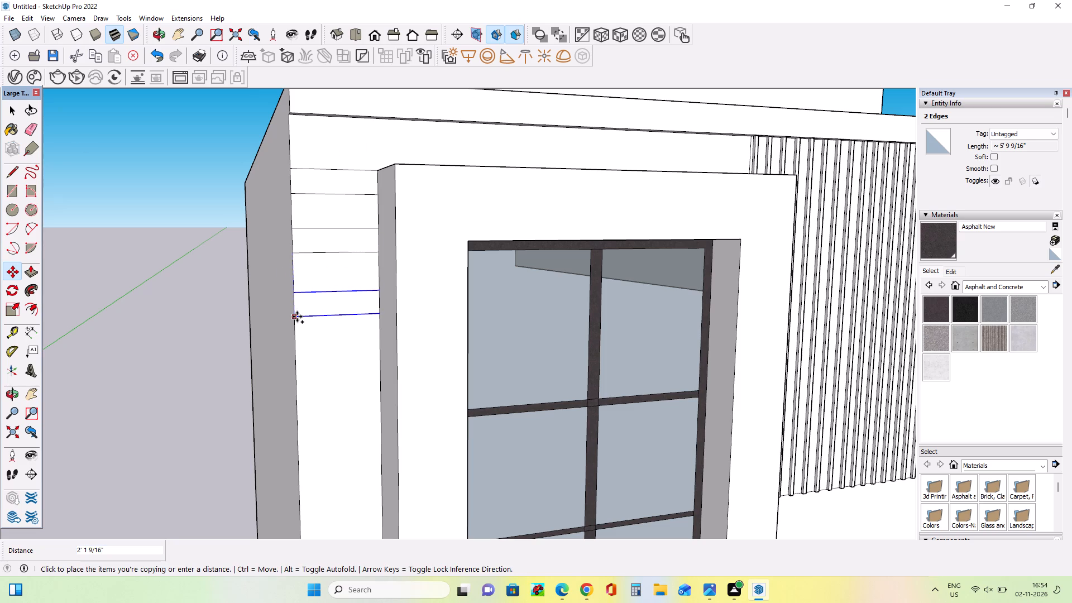
left_click(297, 317)
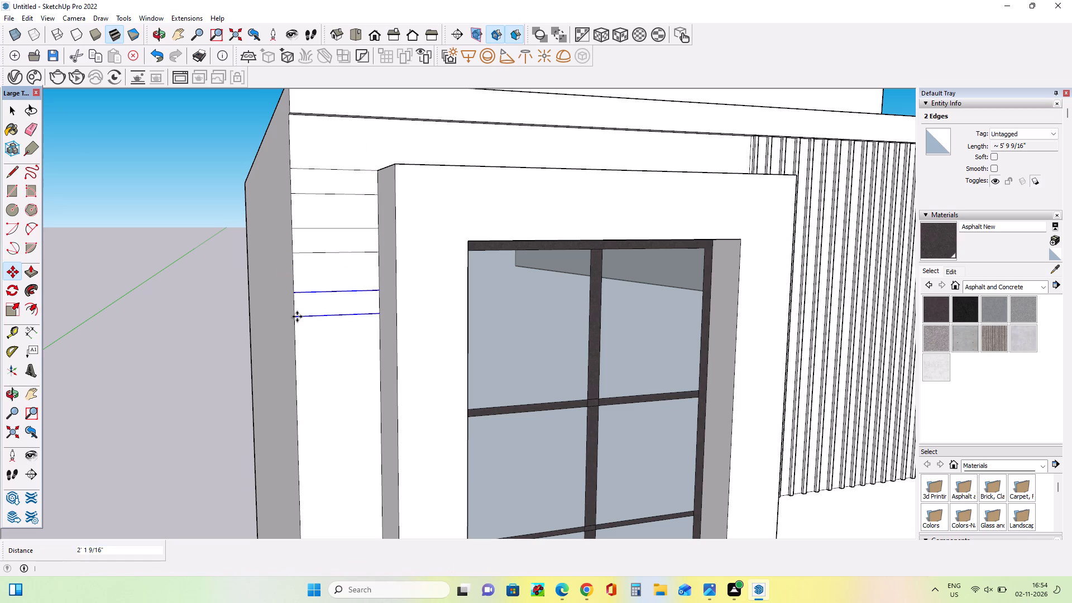
key("shift+asterisk")
type("25")
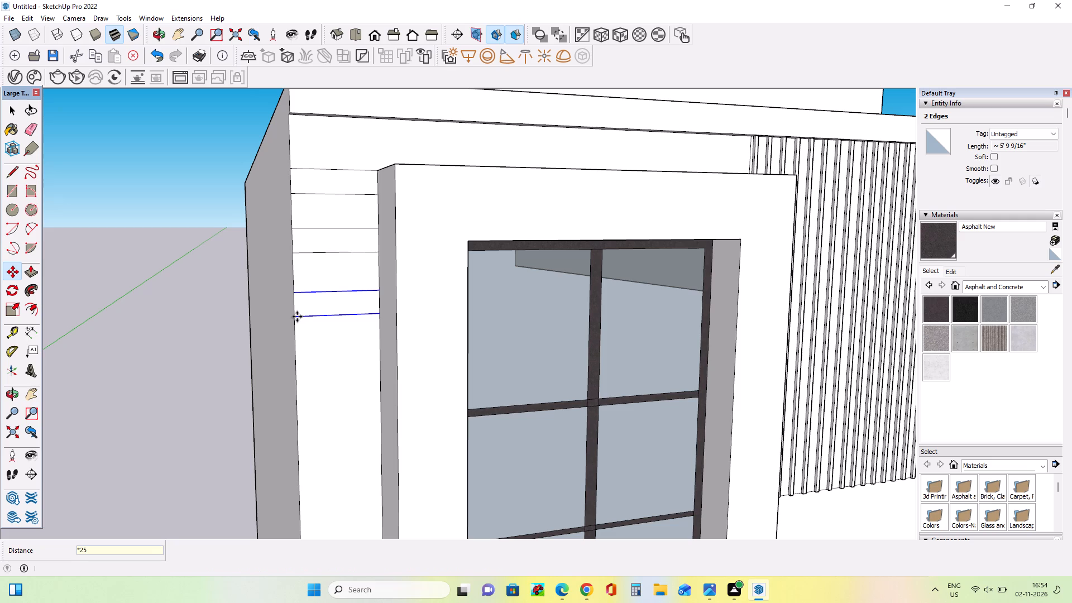
key("Return")
Erase the arrayed lines on the outer side strip that run below the bottom of the window frame.
scroll(310, 259, "down", 14)
scroll(318, 279, "up", 1)
scroll(318, 279, "down", 5)
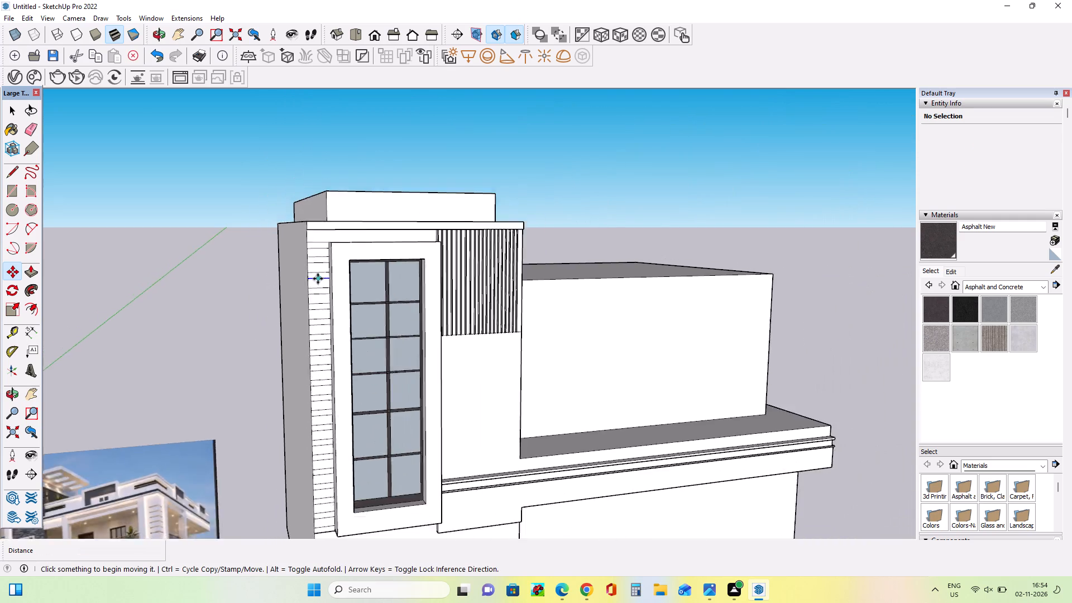
scroll(318, 279, "down", 6)
scroll(218, 458, "up", 5)
scroll(162, 405, "up", 1)
scroll(162, 405, "down", 1)
scroll(162, 405, "up", 10)
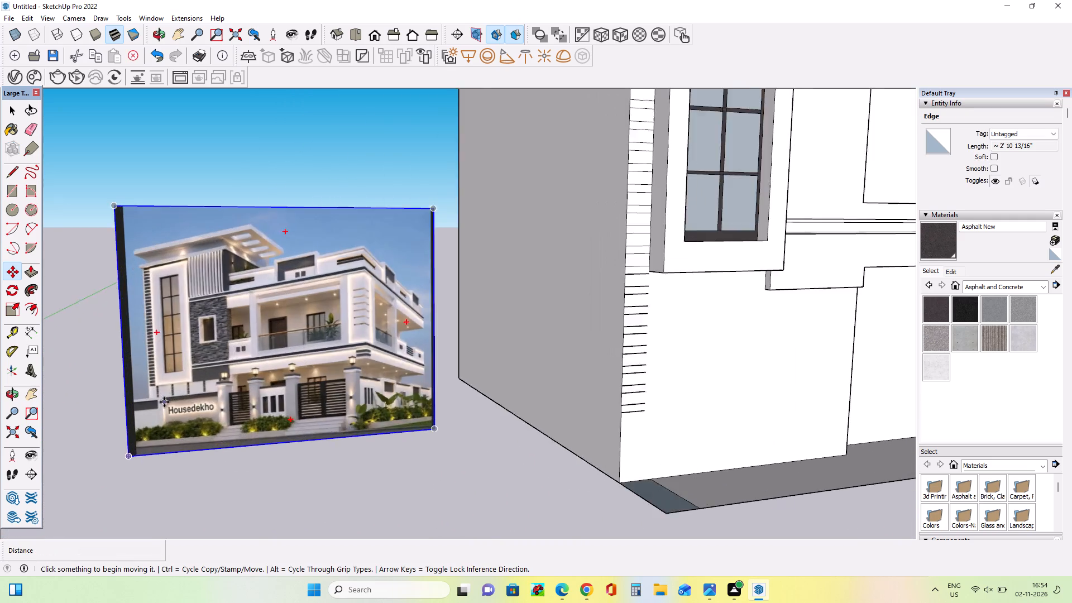
scroll(164, 402, "up", 10)
scroll(169, 400, "down", 16)
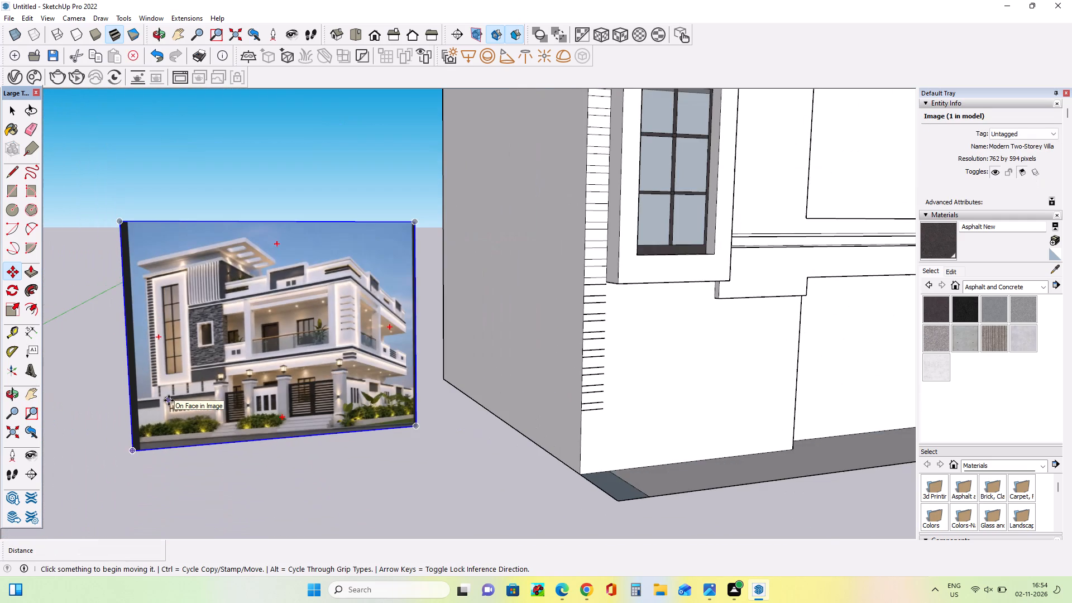
middle_click(518, 430)
scroll(580, 412, "up", 4)
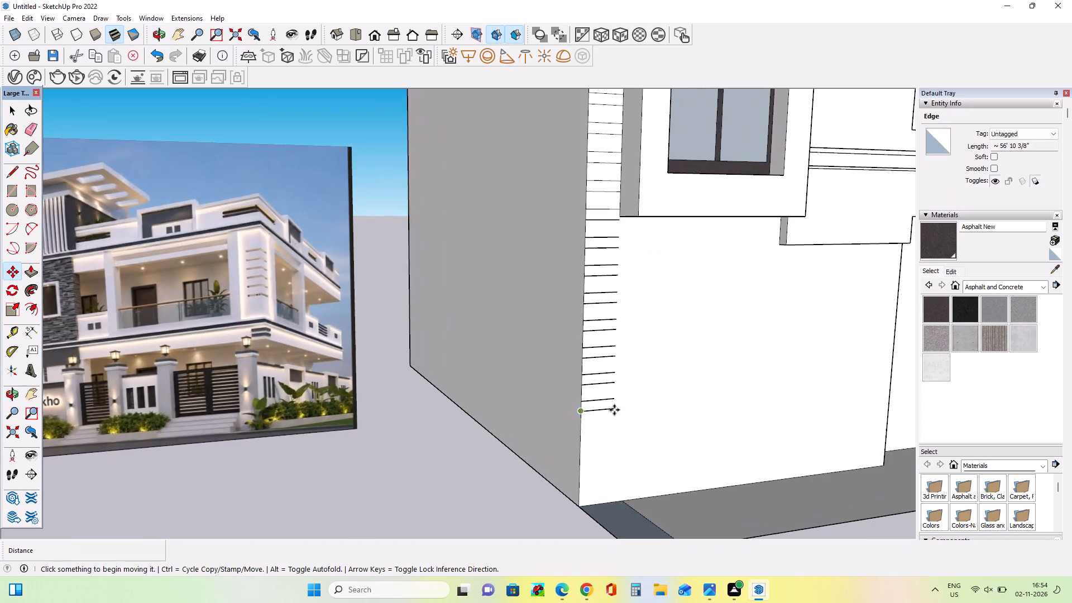
middle_click_drag(681, 390, 582, 395)
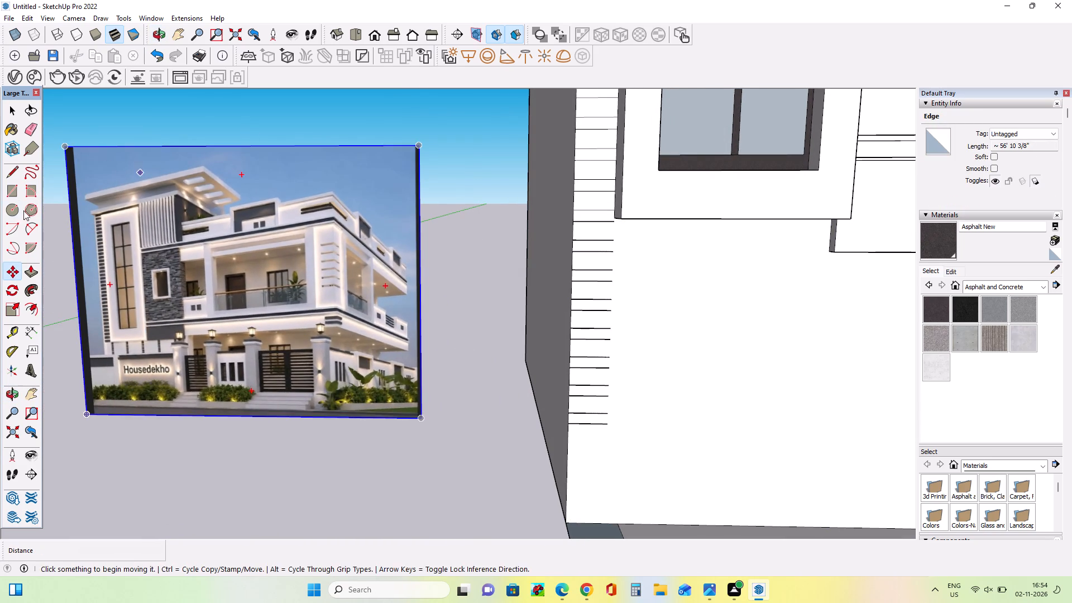
left_click(29, 124)
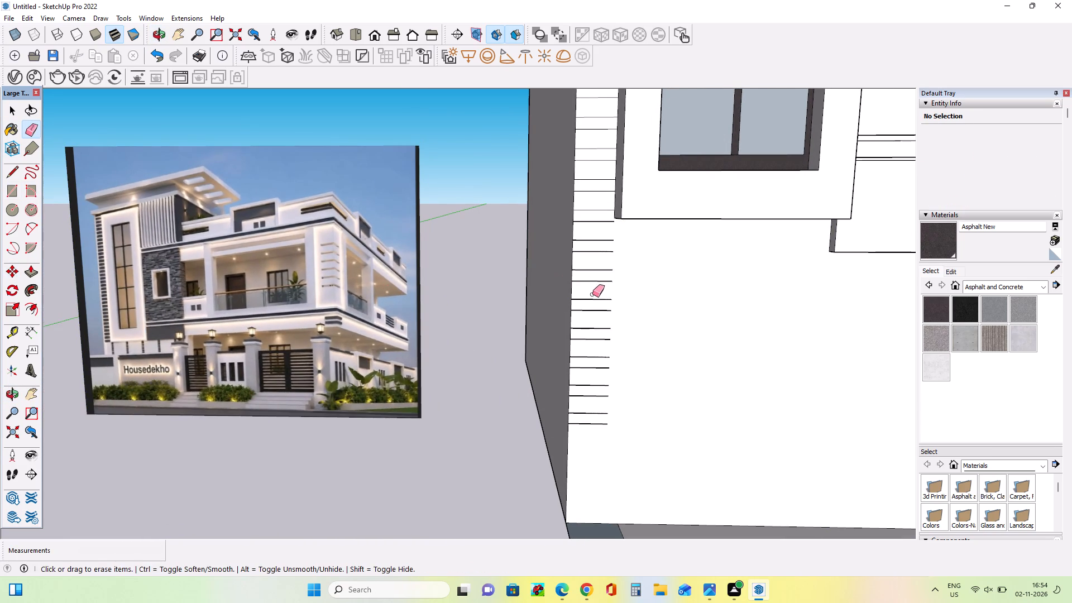
scroll(592, 294, "up", 4)
left_click_drag(606, 206, 610, 363)
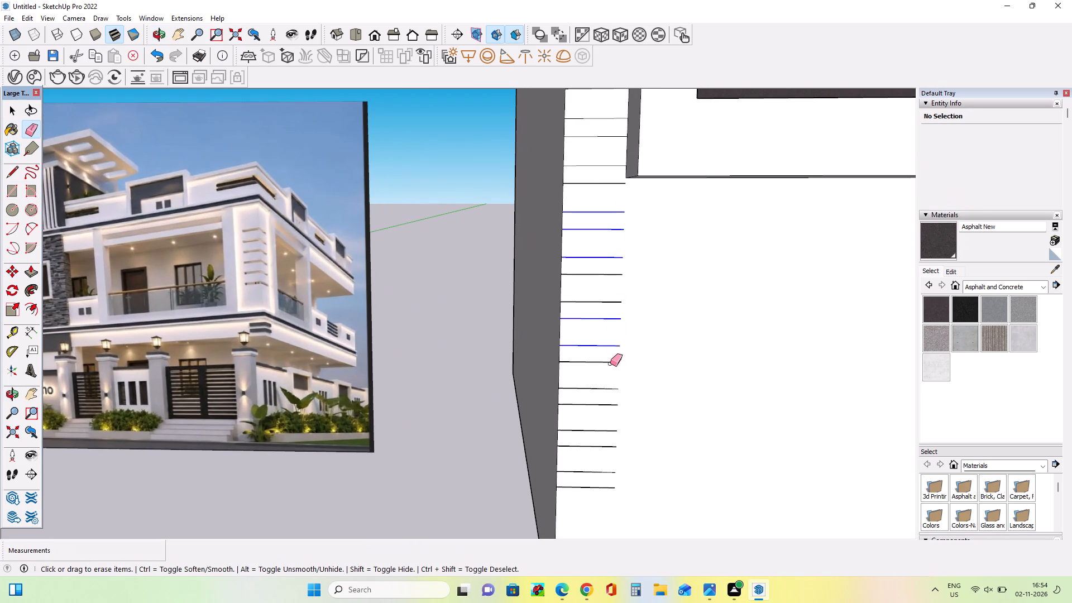
left_click_drag(610, 363, 605, 496)
left_click_drag(601, 233, 619, 454)
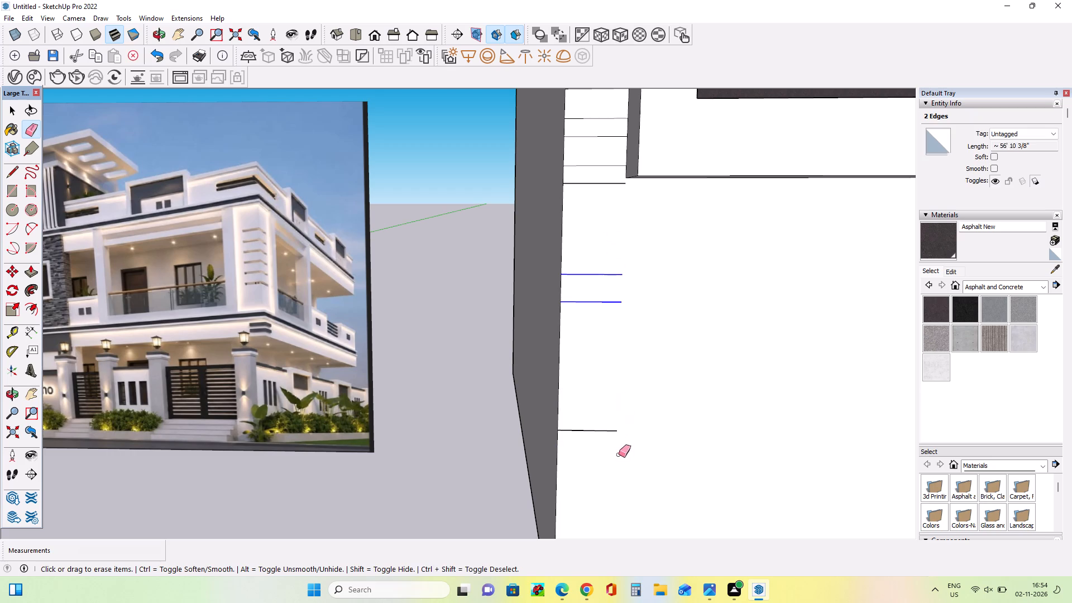
left_click_drag(619, 454, 619, 454)
left_click_drag(612, 416, 609, 458)
scroll(433, 396, "down", 4)
Draw a line about 15' 1 13/16" long under the window frame, from the strip's lowest line to the frame's far side.
middle_click_drag(624, 317, 594, 212)
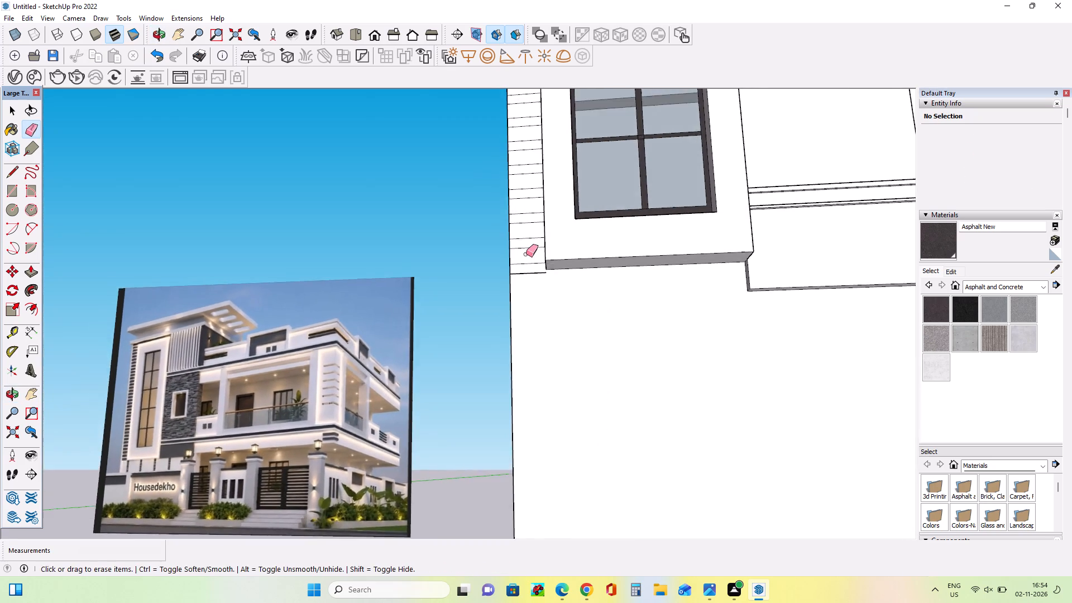
scroll(526, 254, "up", 4)
middle_click_drag(554, 296, 540, 288)
left_click(4, 173)
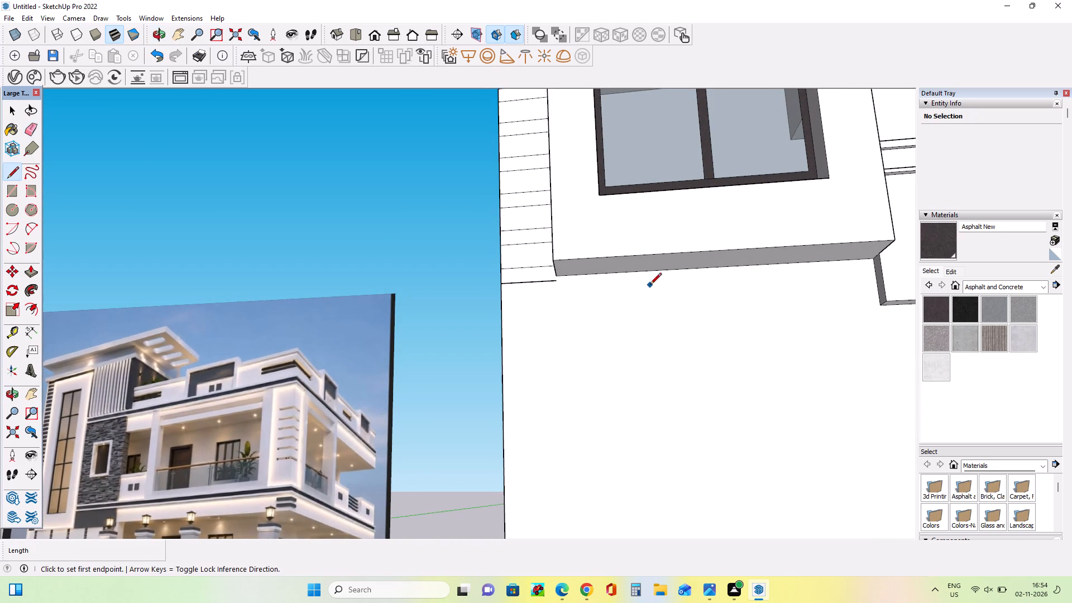
scroll(650, 285, "up", 3)
left_click(524, 281)
scroll(672, 307, "down", 8)
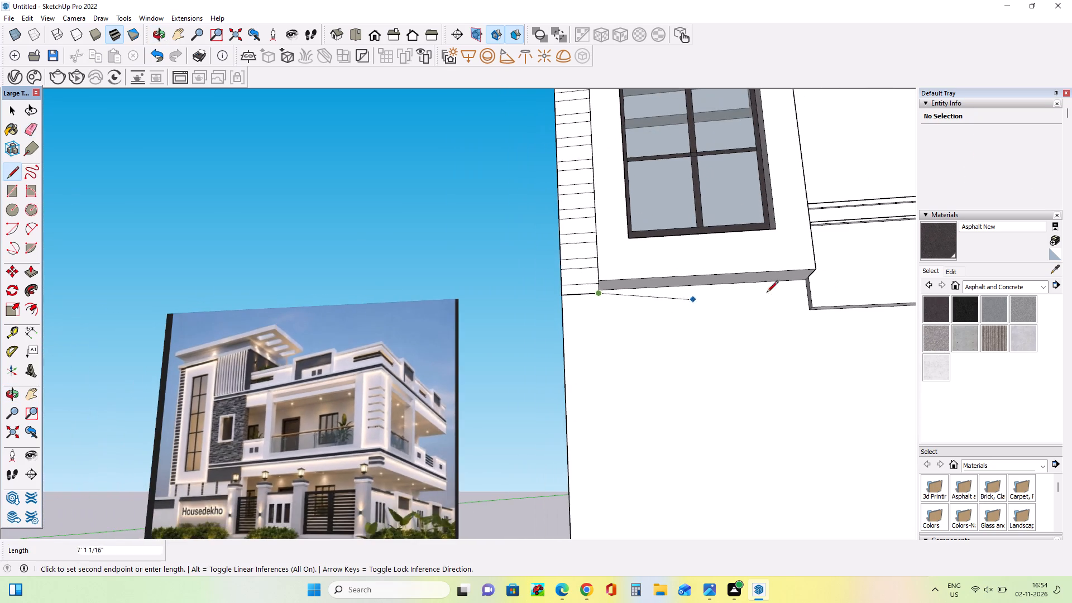
middle_click_drag(802, 291, 829, 257)
scroll(792, 312, "up", 8)
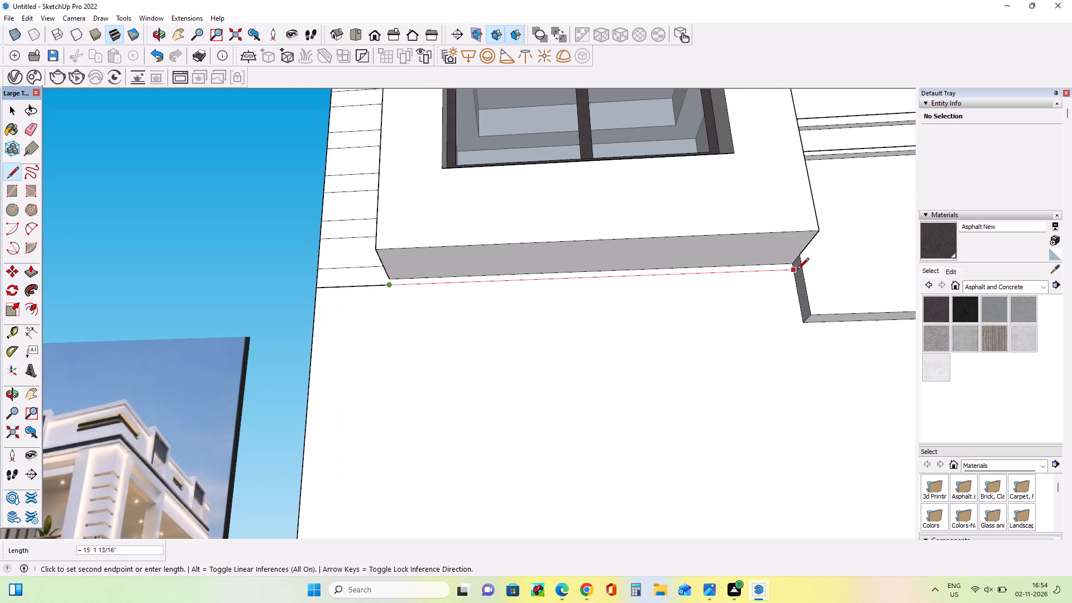
left_click(798, 274)
Examine the tower's banded side strip and the area under the window frame against the reference house image.
middle_click_drag(603, 337, 633, 405)
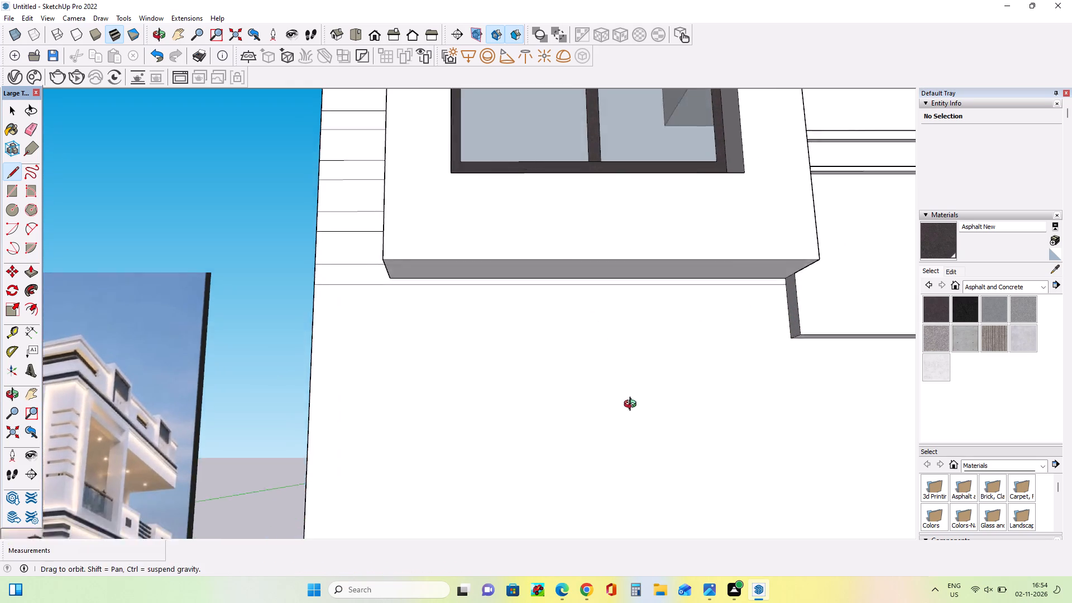
middle_click_drag(633, 405, 633, 410)
scroll(582, 393, "down", 19)
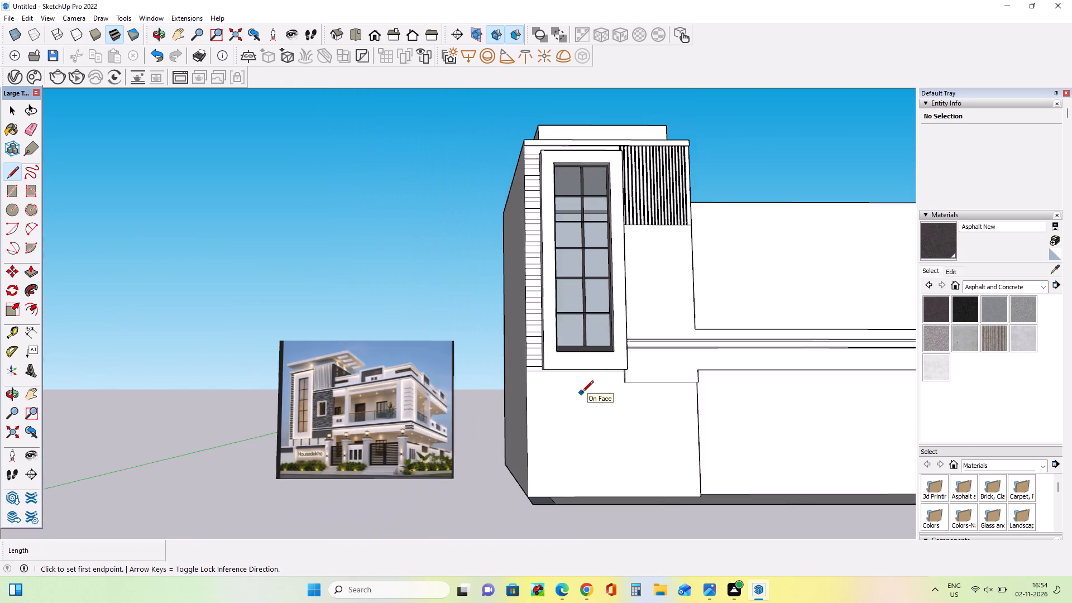
scroll(582, 394, "down", 5)
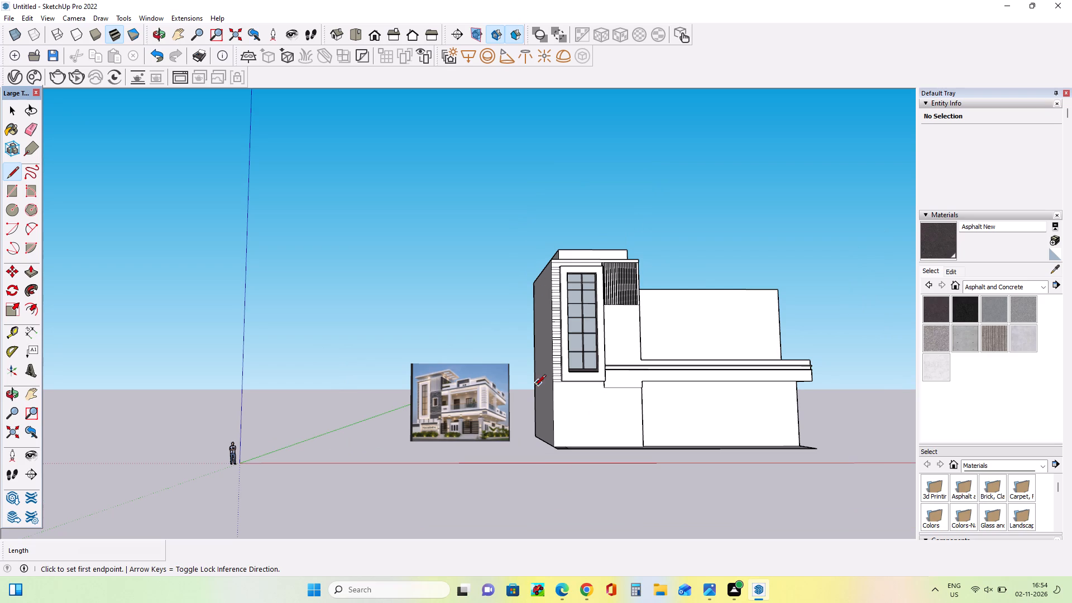
middle_click_drag(633, 349, 637, 386)
scroll(543, 301, "up", 9)
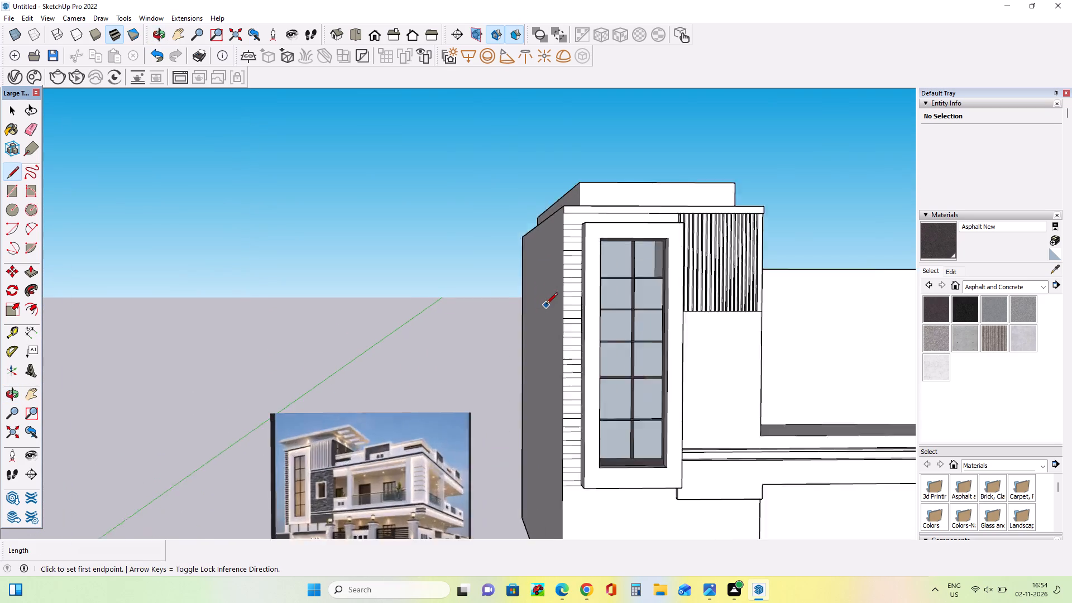
scroll(546, 305, "up", 1)
middle_click_drag(554, 307, 556, 317)
middle_click_drag(554, 302, 558, 338)
middle_click_drag(563, 346, 568, 360)
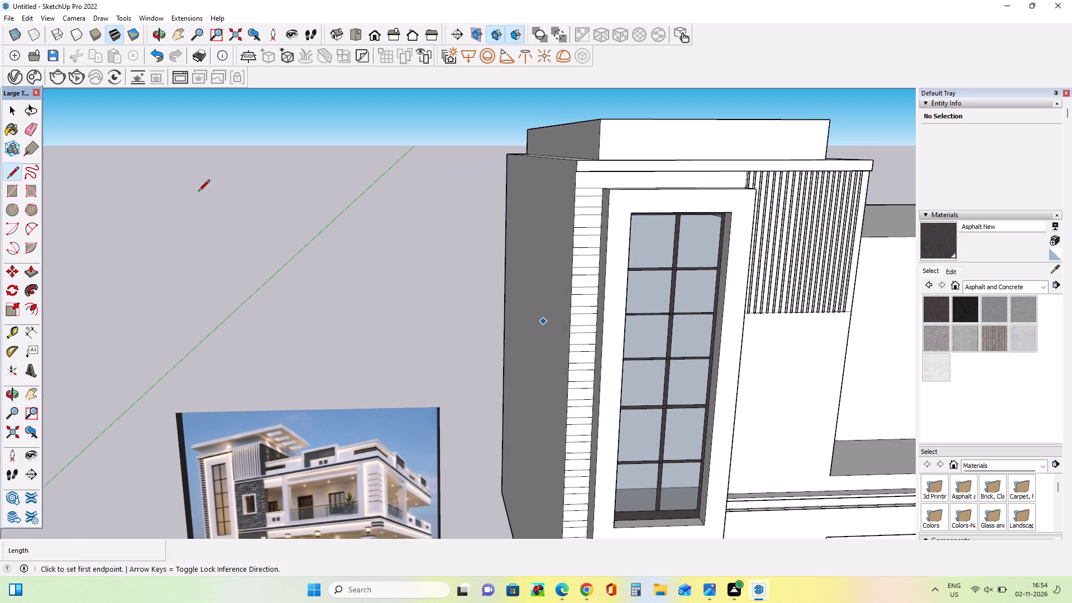
Push/Pull alternate horizontal bands in the upper part of the tower's outer side strip outward by about 10 1/16".
left_click(31, 272)
scroll(597, 193, "up", 4)
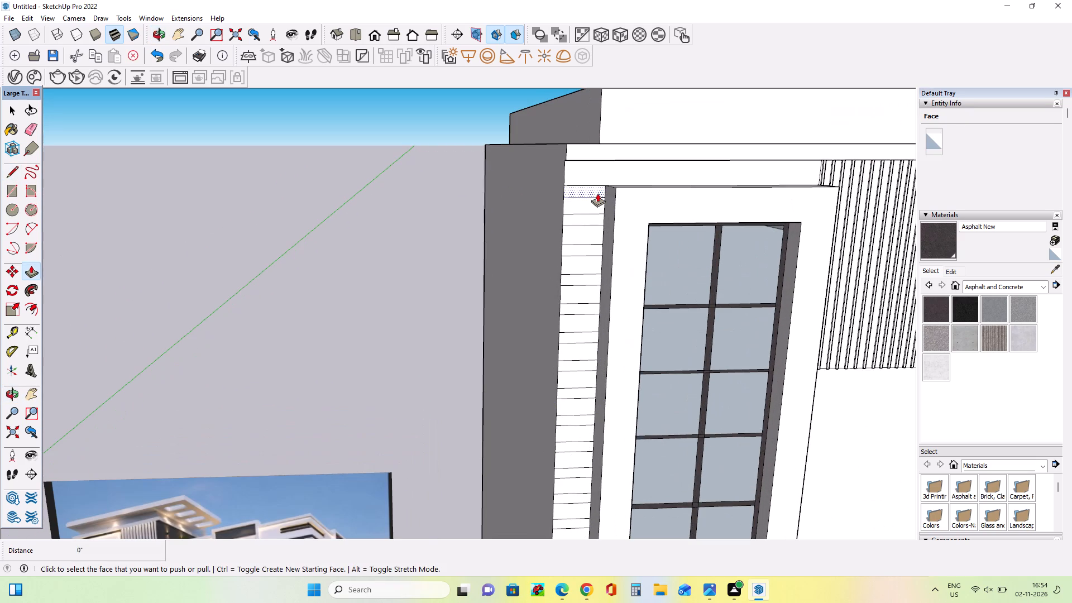
left_click(597, 193)
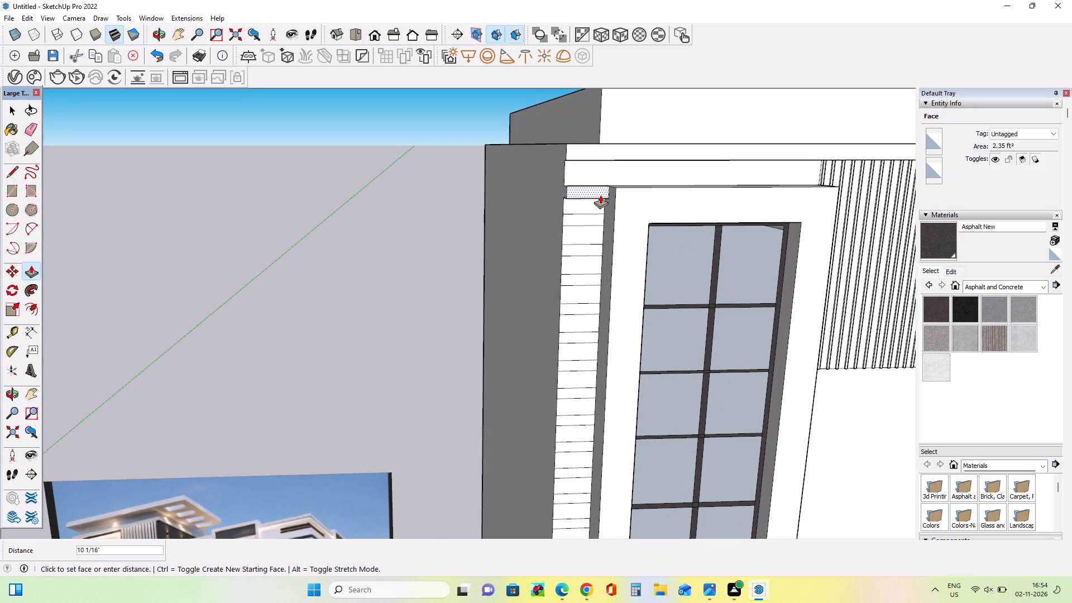
middle_click_drag(578, 267, 596, 245)
left_click_drag(574, 214, 577, 186)
left_click_drag(582, 248, 580, 219)
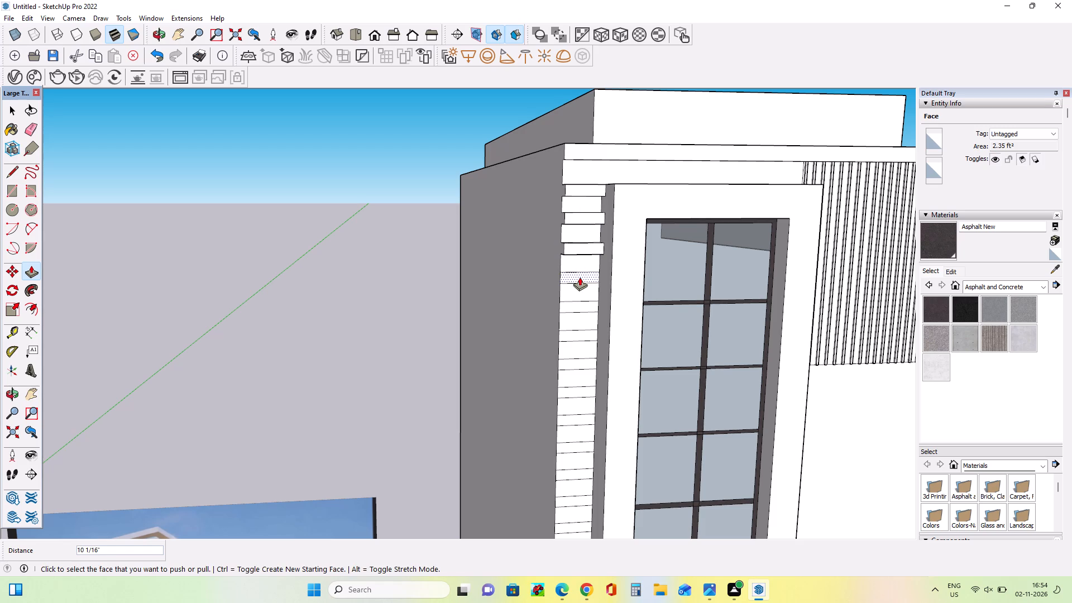
left_click_drag(580, 277, 586, 242)
left_click_drag(582, 306, 593, 267)
middle_click_drag(569, 306, 636, 322)
scroll(584, 304, "up", 7)
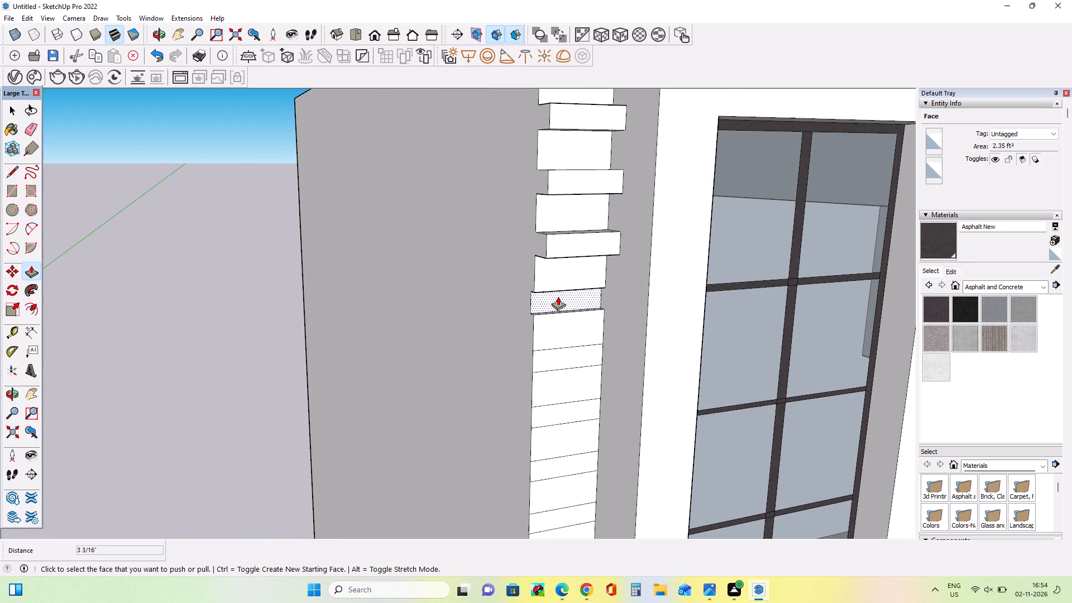
left_click_drag(552, 294, 590, 243)
left_click_drag(573, 360, 582, 333)
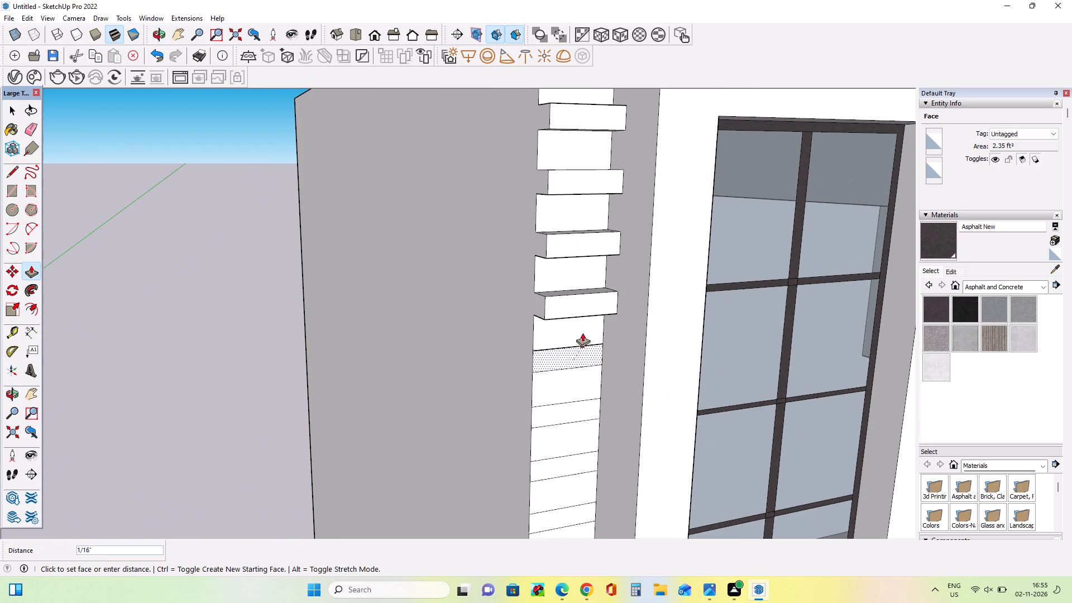
left_click_drag(582, 333, 586, 304)
left_click_drag(578, 412, 587, 366)
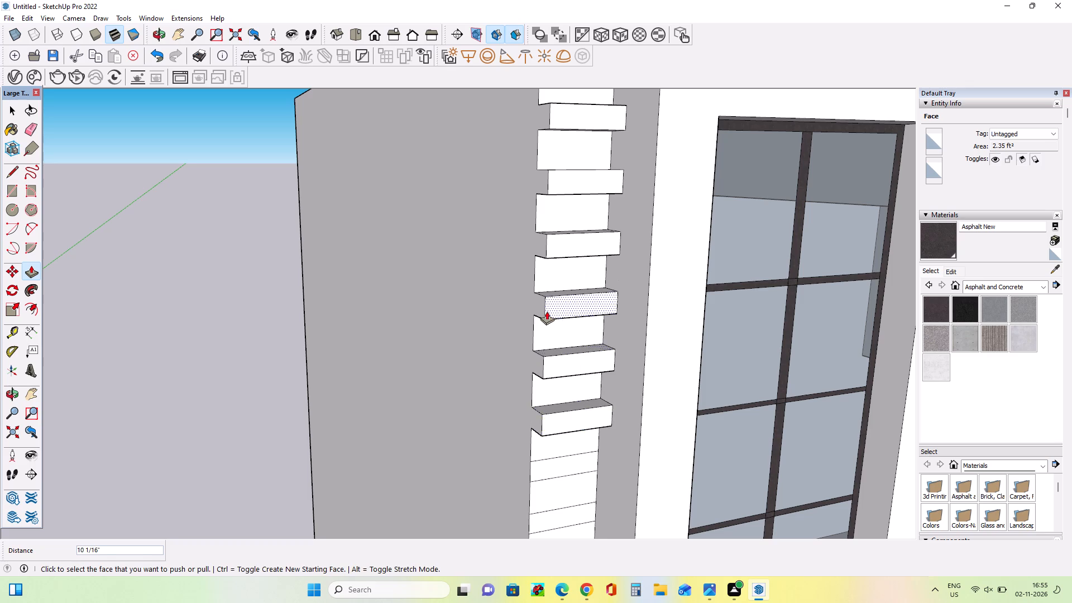
Continue extruding every second band through the middle of the tower's outer side strip by about 10 1/16".
scroll(547, 311, "down", 3)
scroll(547, 311, "up", 1)
scroll(547, 311, "down", 16)
scroll(559, 397, "up", 9)
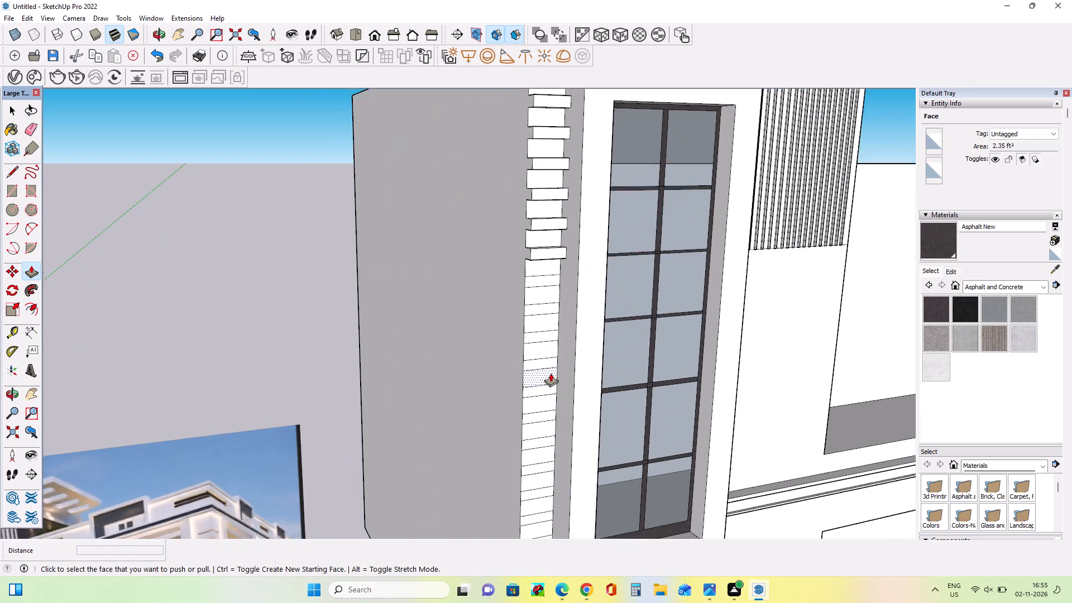
left_click_drag(550, 267, 559, 234)
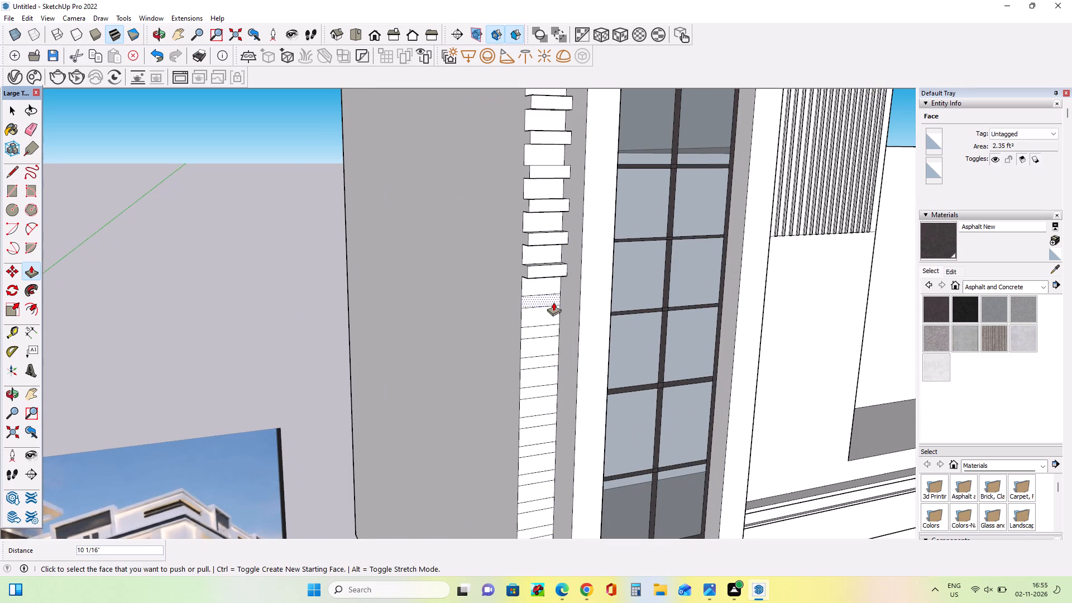
left_click_drag(552, 299, 558, 267)
left_click_drag(543, 333, 555, 295)
left_click_drag(553, 360, 551, 324)
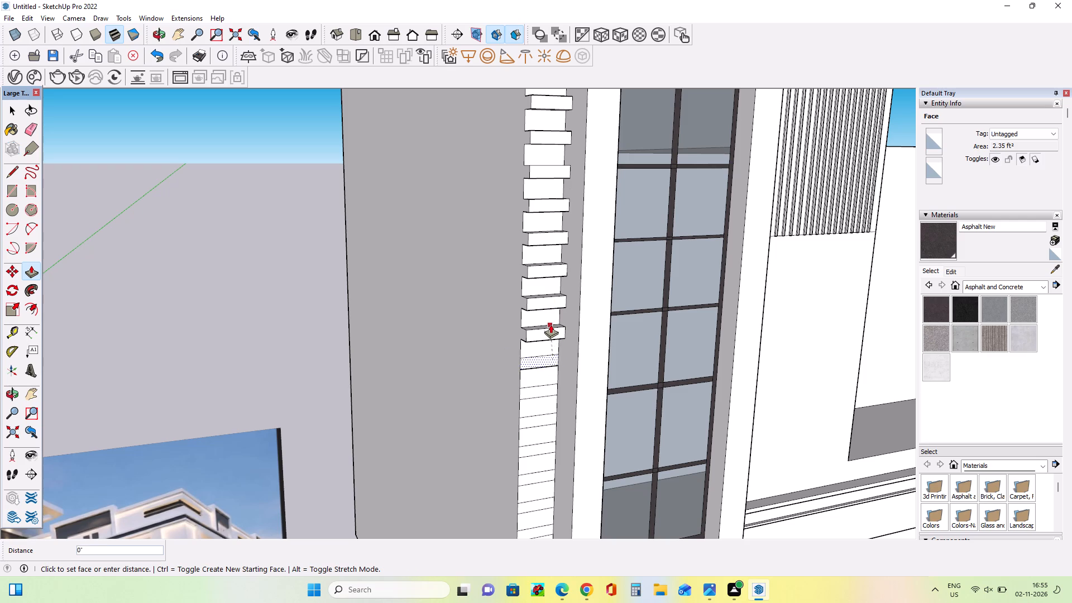
left_click_drag(551, 324, 552, 333)
scroll(552, 333, "down", 9)
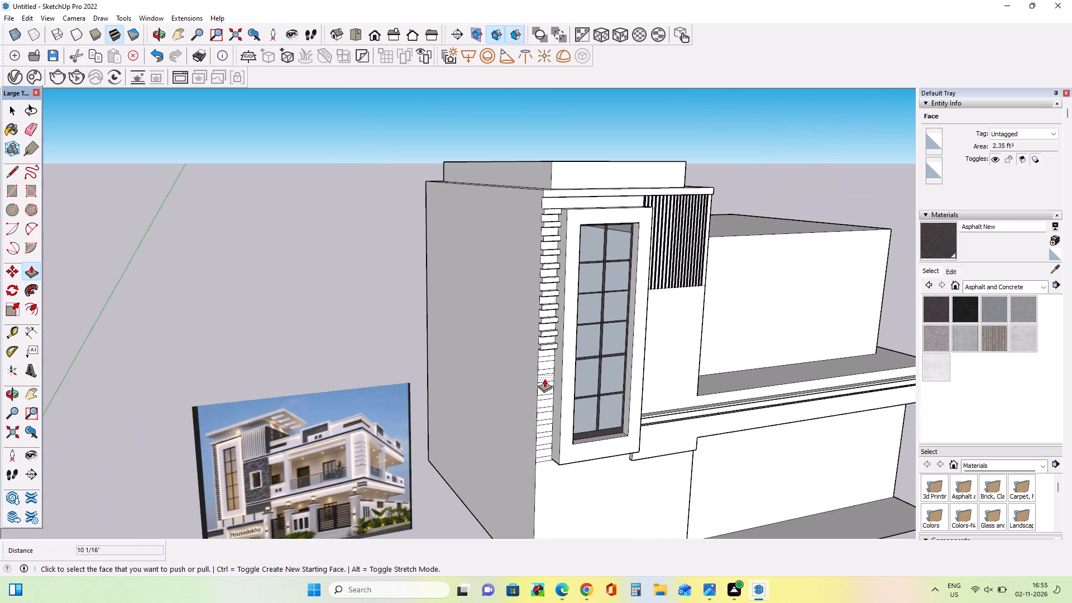
scroll(544, 379, "up", 7)
scroll(545, 364, "down", 1)
scroll(545, 364, "up", 2)
left_click_drag(559, 337, 569, 297)
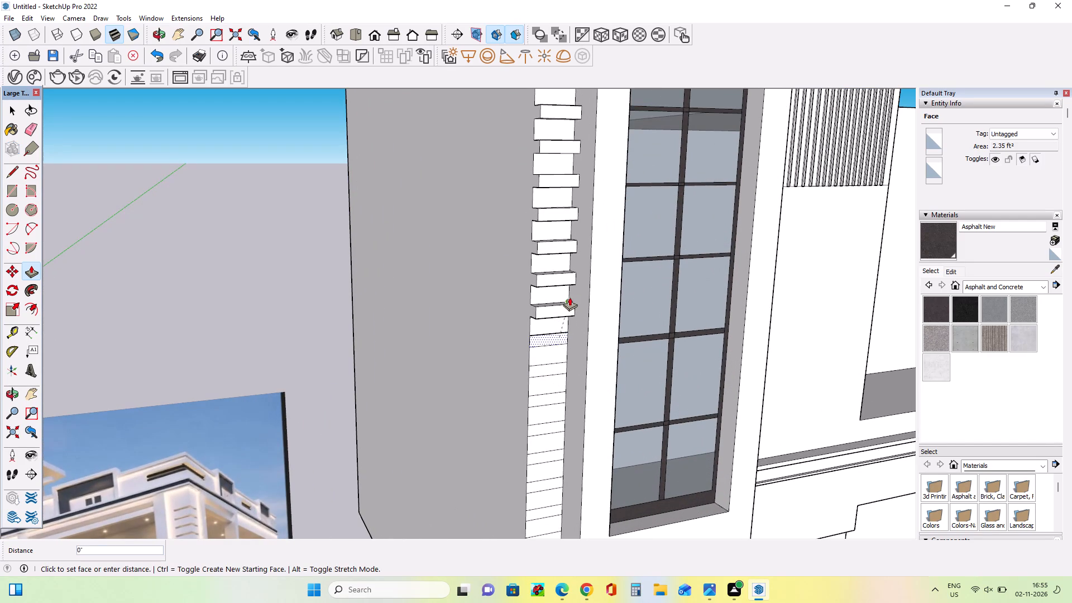
left_click_drag(569, 297, 569, 305)
left_click_drag(554, 366, 568, 329)
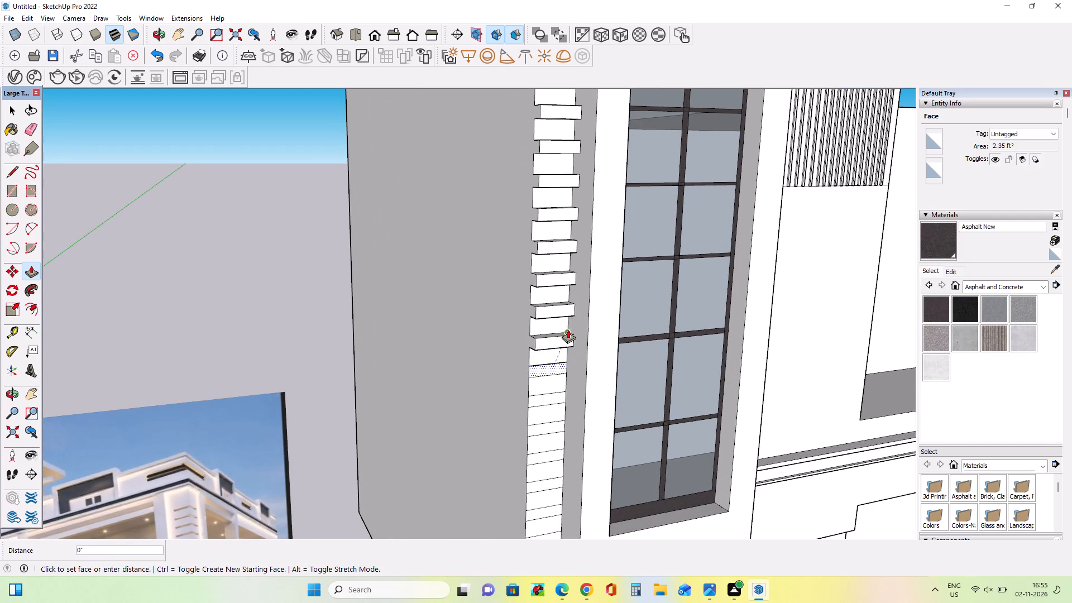
left_click_drag(568, 329, 568, 339)
Extrude the remaining alternate bands down to the bottom of the side strip by about 10 1/16", the lowest one about 9 3/8".
middle_click_drag(557, 404, 568, 355)
scroll(568, 355, "down", 5)
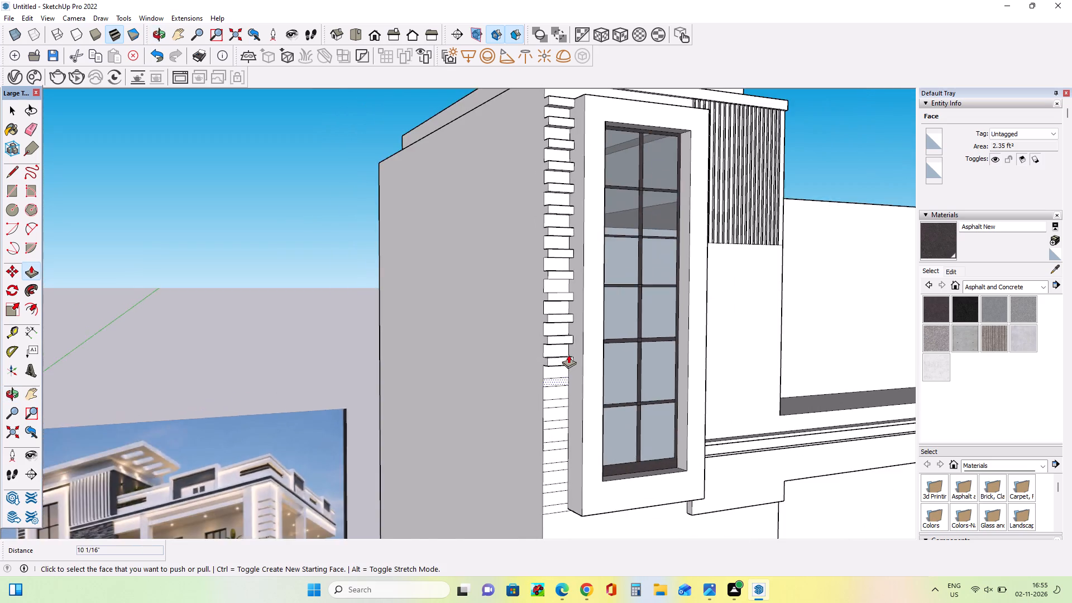
scroll(568, 355, "down", 4)
scroll(563, 387, "up", 9)
left_click_drag(569, 355, 576, 318)
left_click_drag(555, 393, 569, 350)
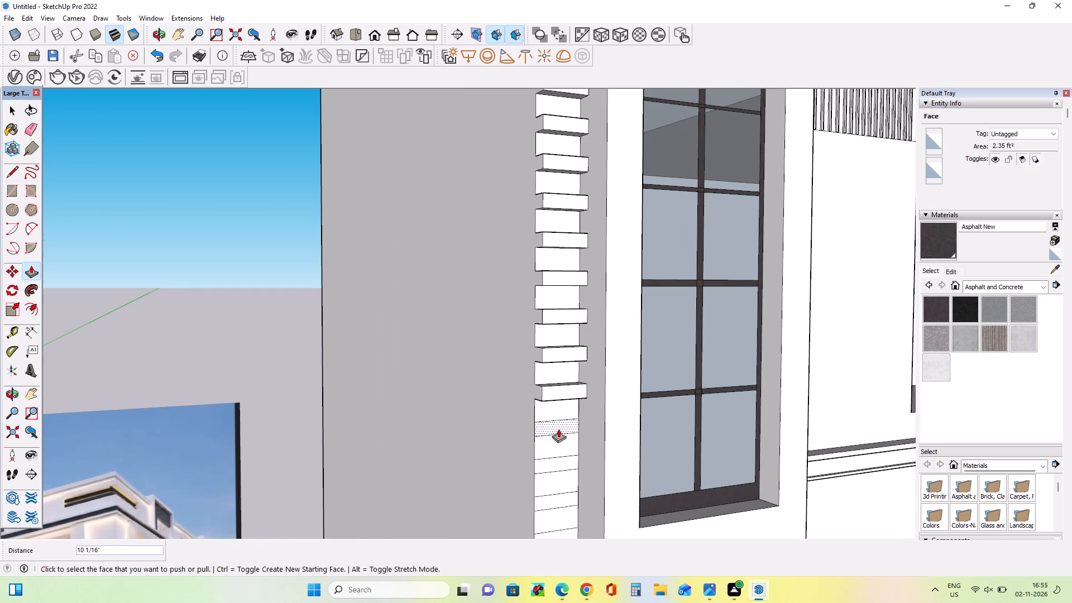
left_click_drag(558, 430, 574, 384)
left_click_drag(559, 461, 571, 417)
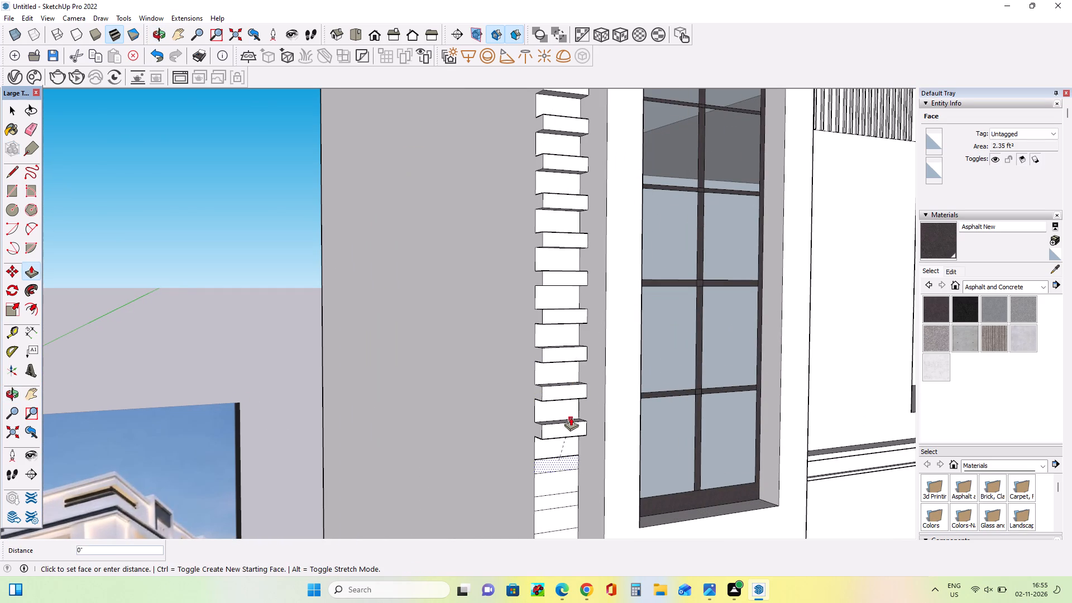
left_click_drag(571, 417, 572, 427)
scroll(567, 433, "down", 12)
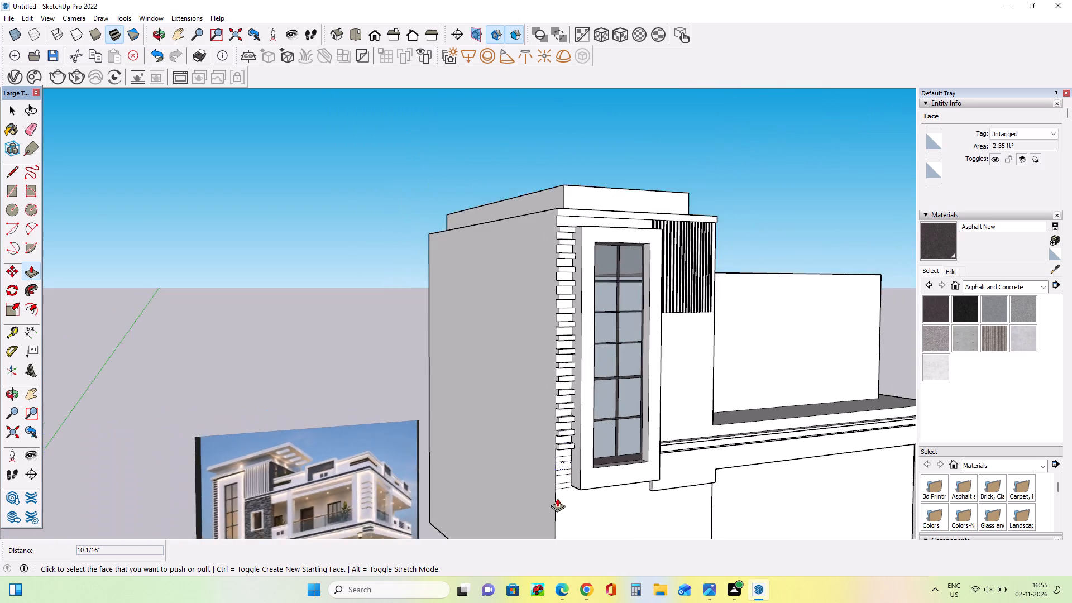
scroll(555, 499, "up", 8)
left_click_drag(577, 423, 587, 391)
left_click_drag(578, 452, 590, 415)
scroll(575, 477, "up", 7)
left_click_drag(578, 479, 592, 420)
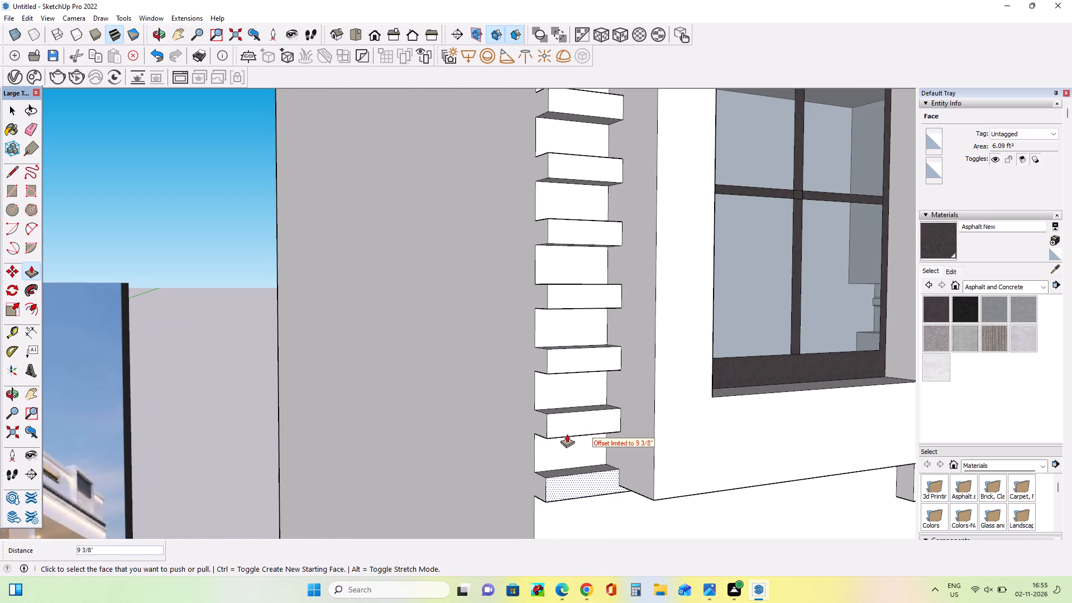
Examine the banded strip, the tower and the whole facade from several angles against the reference house image.
scroll(537, 444, "down", 20)
scroll(537, 444, "down", 4)
middle_click_drag(617, 454, 549, 505)
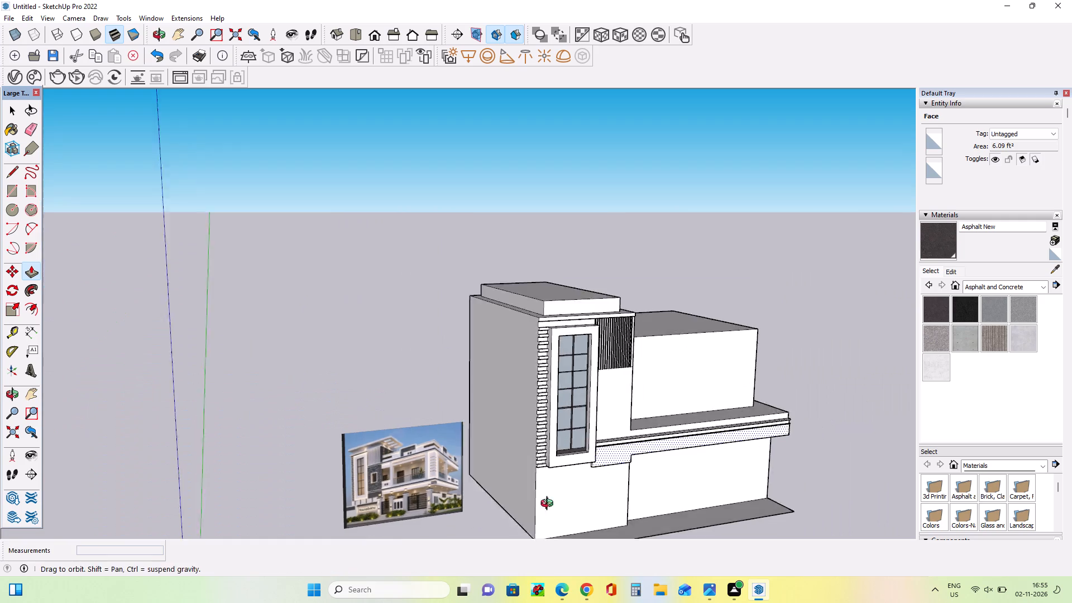
middle_click_drag(549, 505, 528, 506)
scroll(540, 481, "up", 2)
scroll(540, 481, "down", 1)
scroll(540, 481, "up", 6)
scroll(329, 417, "down", 11)
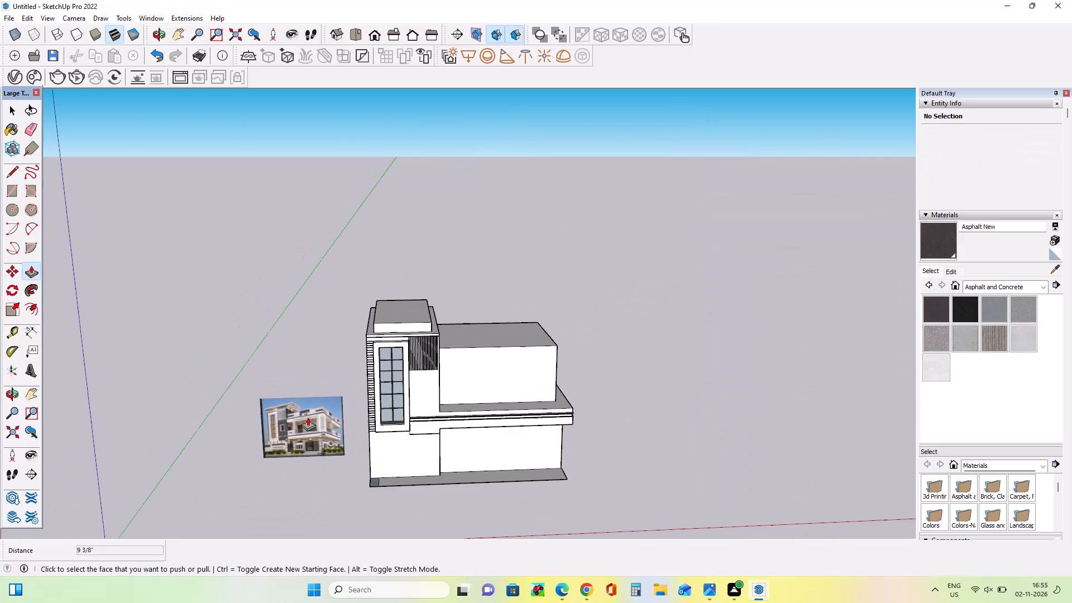
scroll(430, 438, "up", 8)
middle_click_drag(420, 440, 446, 413)
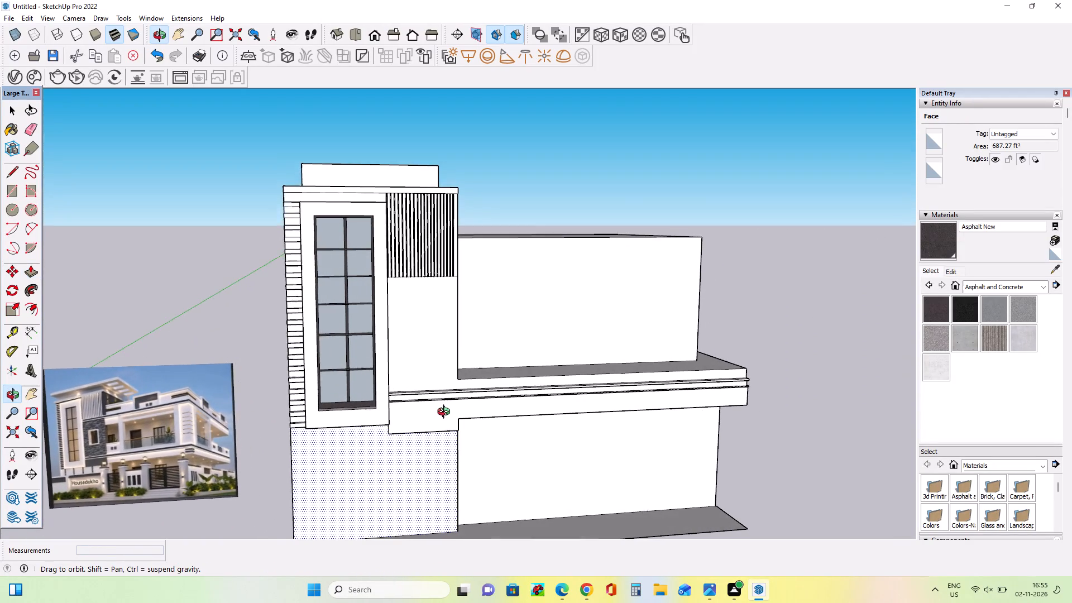
middle_click_drag(446, 413, 452, 418)
middle_click_drag(620, 434, 461, 445)
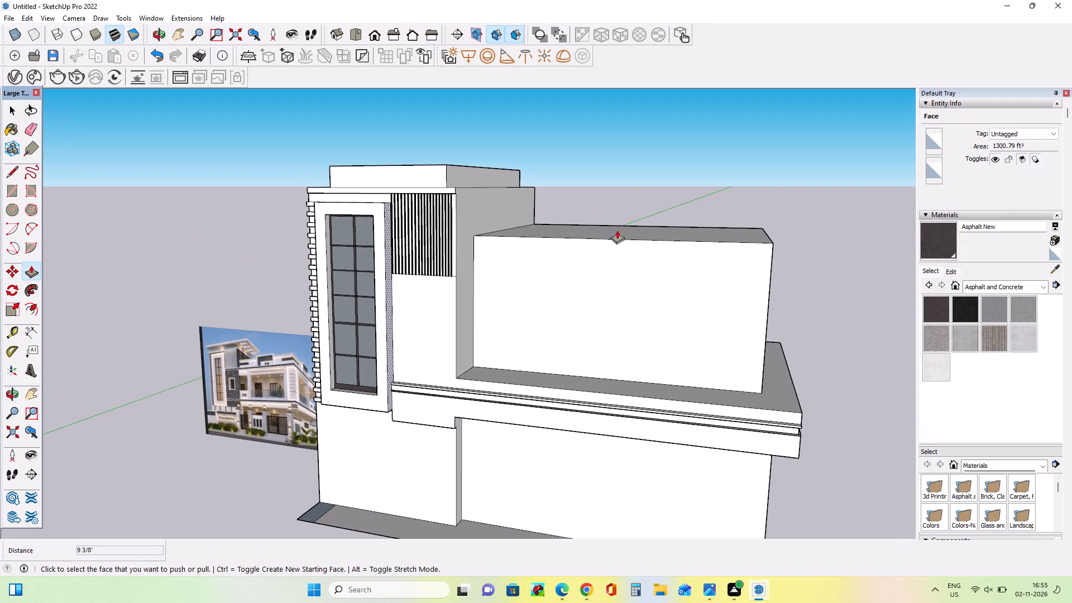
middle_click_drag(473, 383, 477, 388)
middle_click_drag(415, 404, 429, 406)
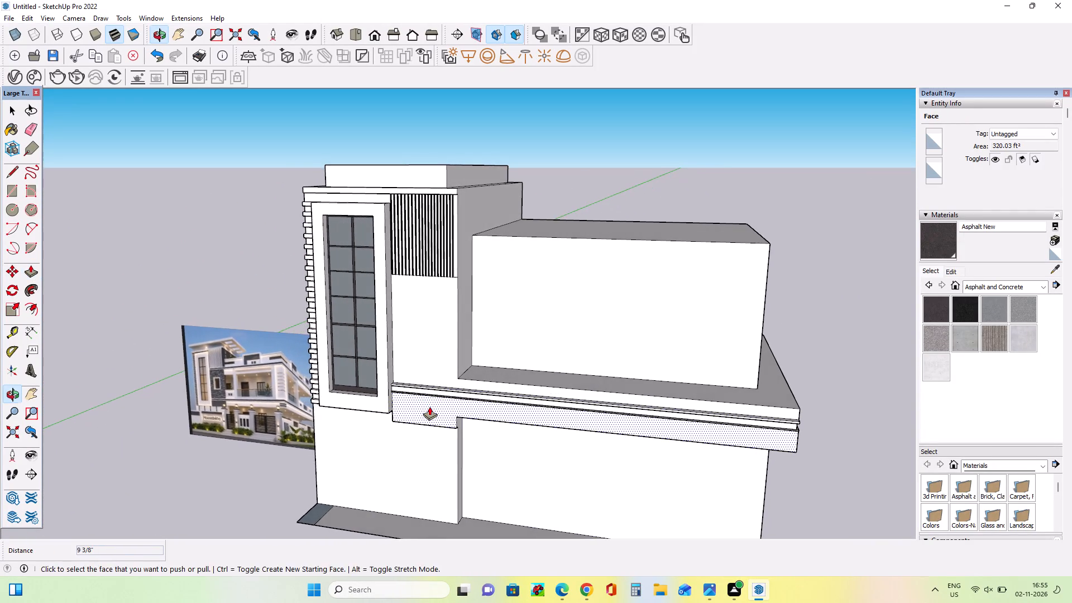
middle_click_drag(430, 406, 453, 387)
middle_click_drag(451, 398, 457, 409)
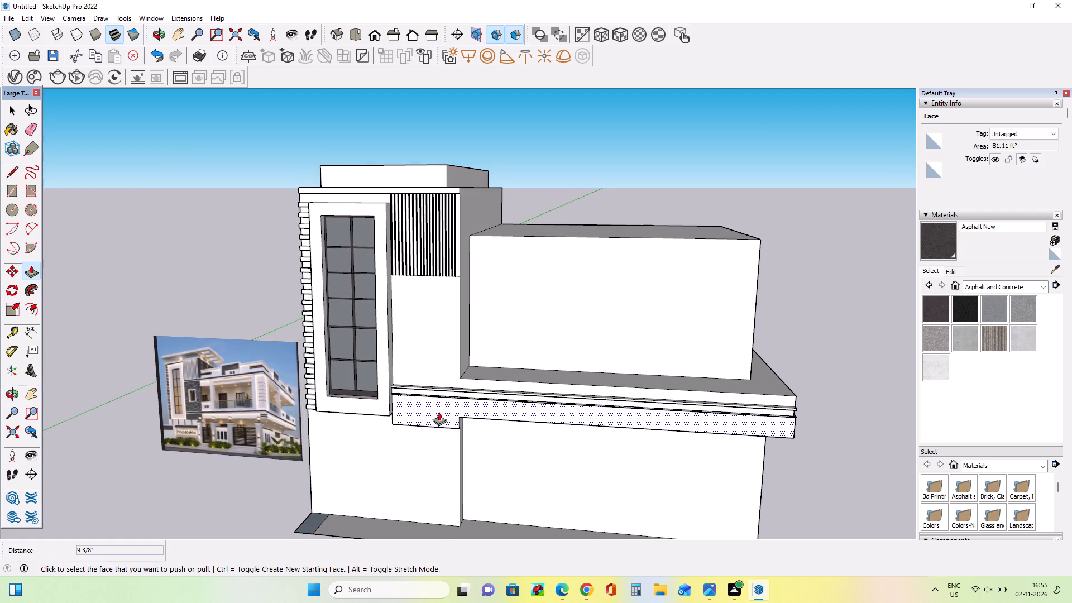
middle_click_drag(406, 400, 413, 405)
scroll(538, 362, "down", 3)
middle_click_drag(539, 362, 545, 363)
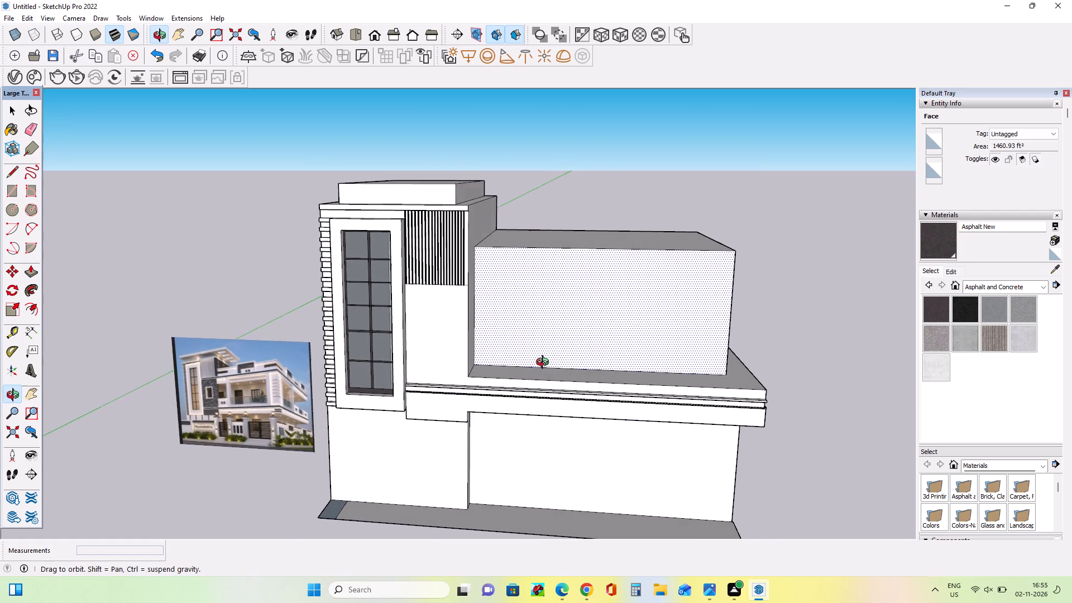
middle_click_drag(545, 363, 552, 372)
middle_click_drag(428, 388, 446, 377)
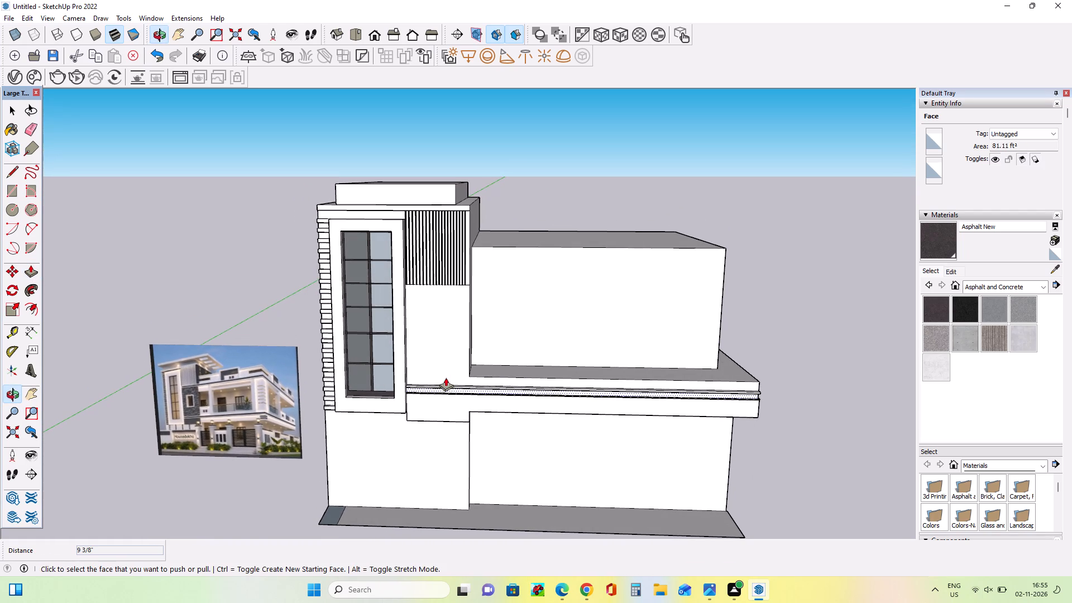
scroll(445, 380, "down", 1)
middle_click_drag(446, 383, 452, 376)
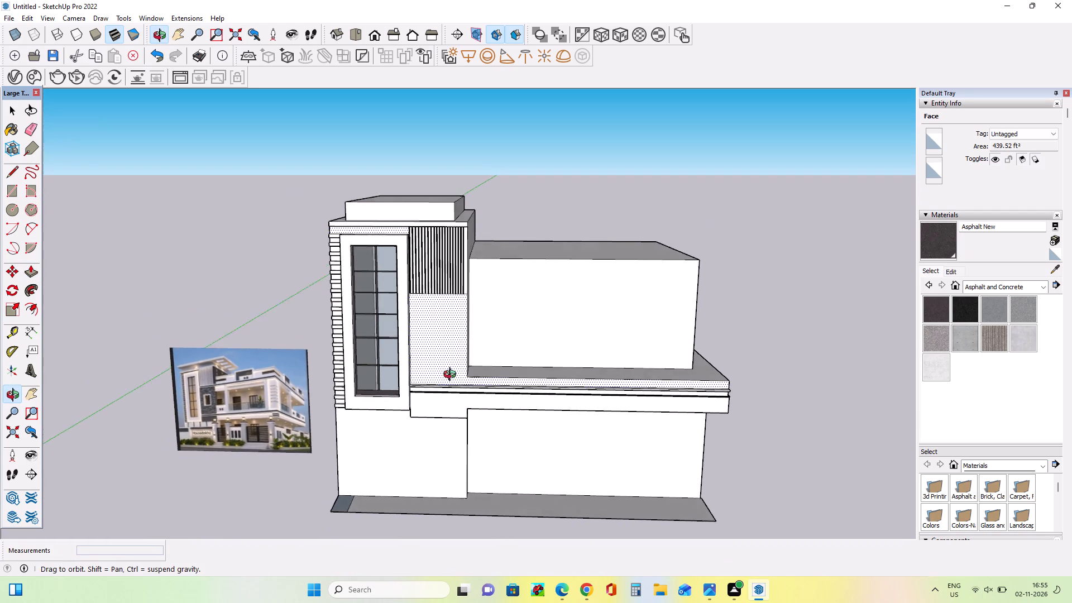
middle_click_drag(452, 376, 486, 324)
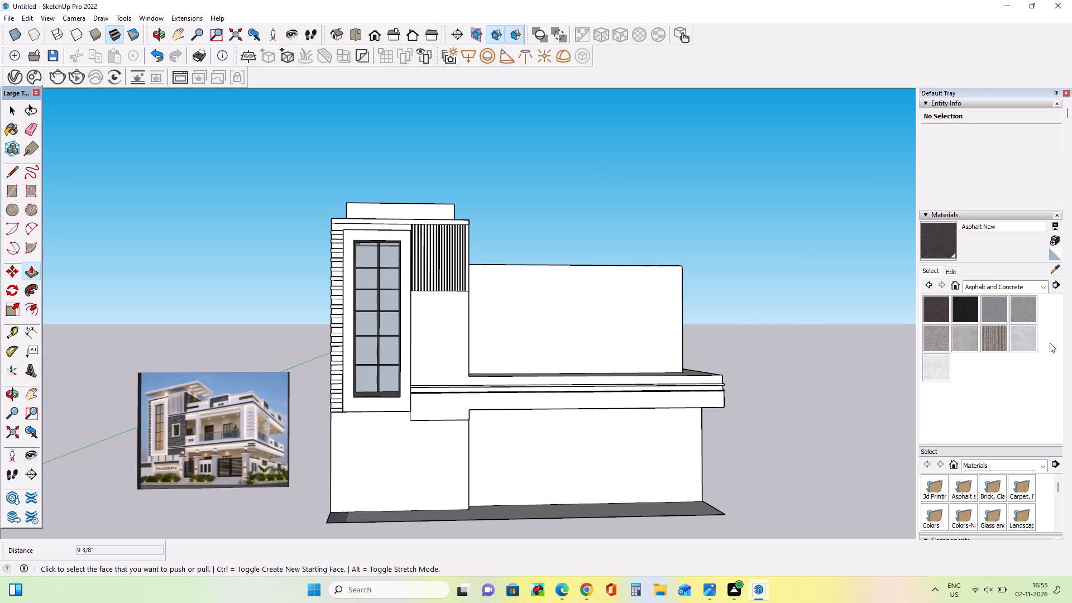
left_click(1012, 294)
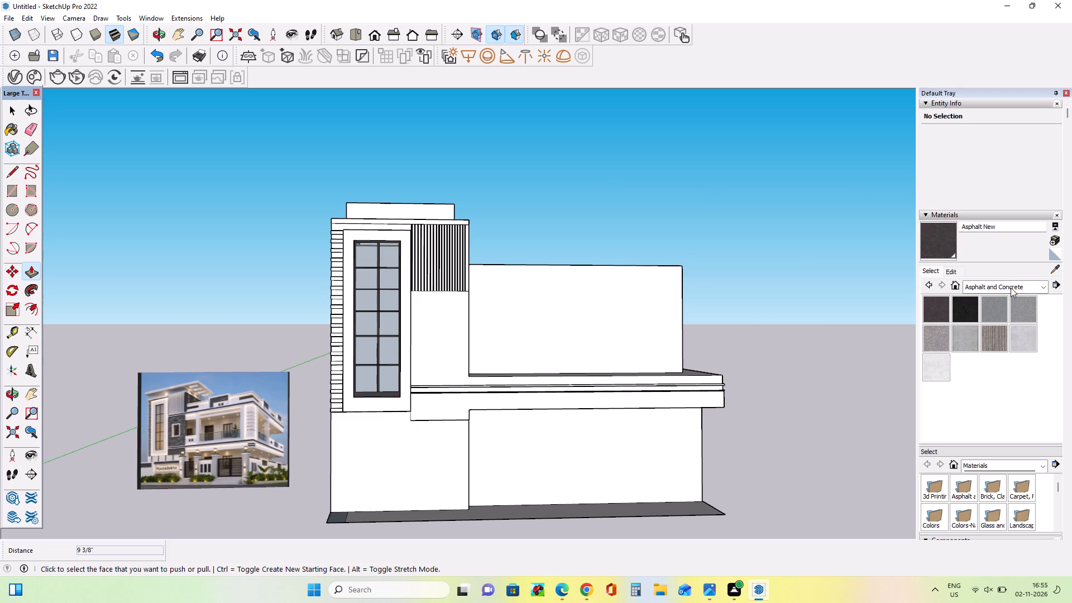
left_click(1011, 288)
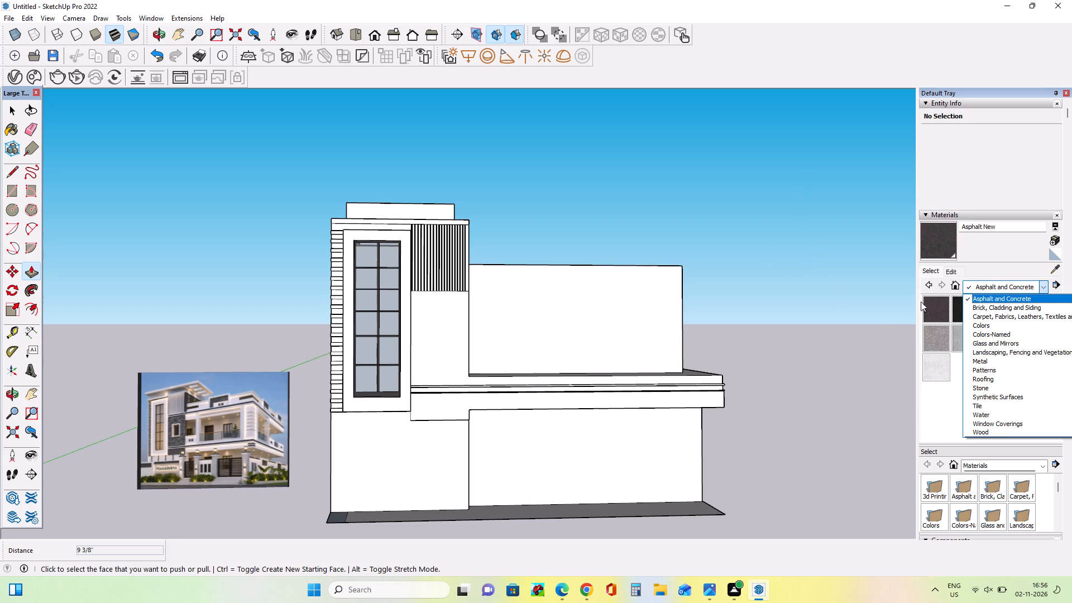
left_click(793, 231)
Examine the overall massing of the house model from the front and sides beside the reference image.
middle_click_drag(788, 291, 793, 307)
middle_click_drag(808, 289, 811, 332)
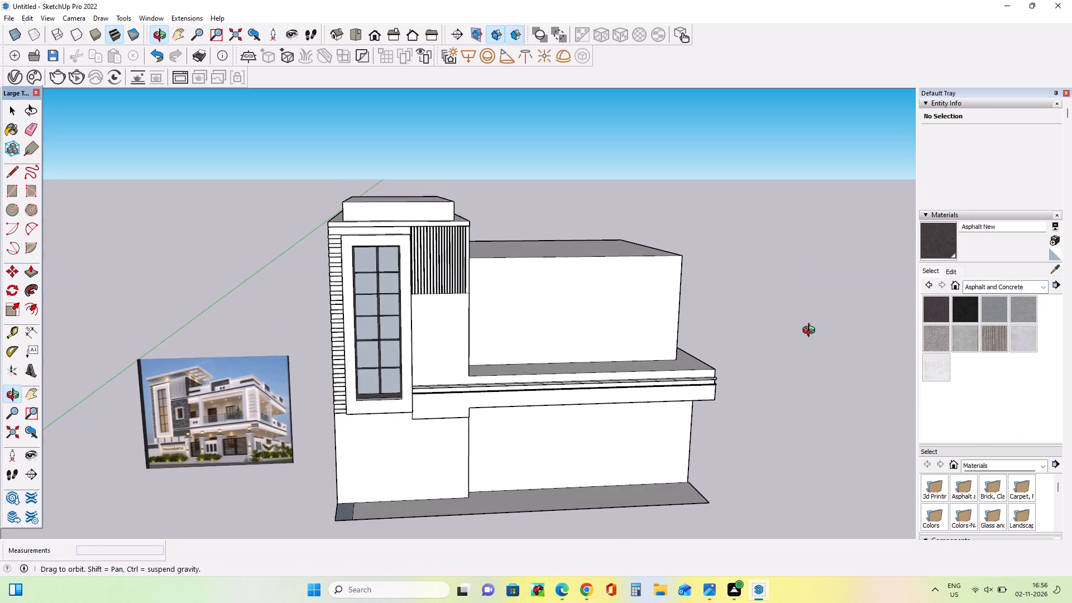
middle_click_drag(811, 332, 836, 277)
middle_click_drag(759, 271, 672, 306)
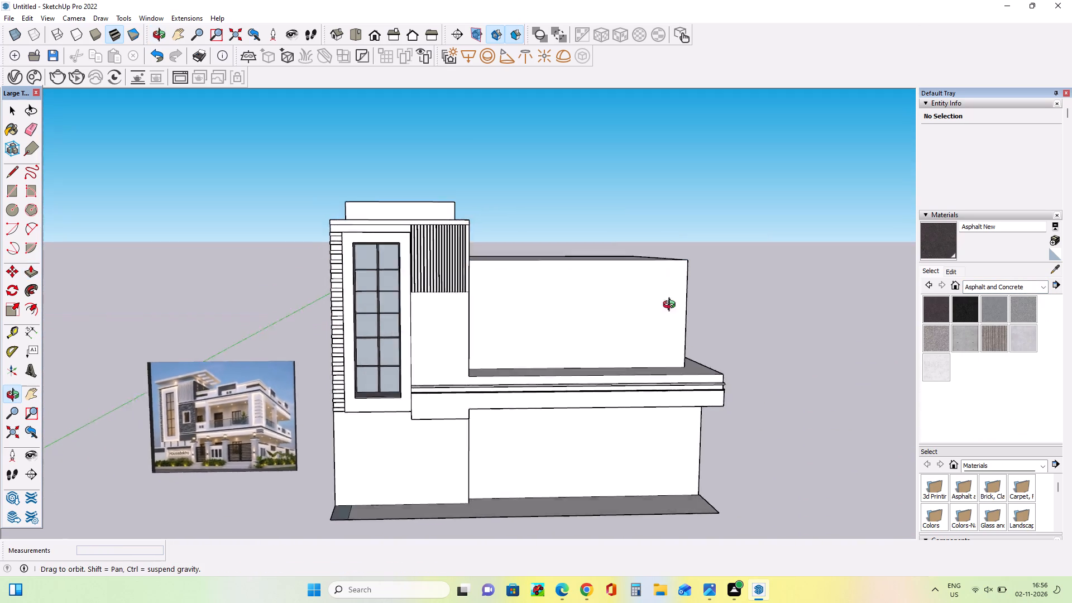
middle_click_drag(672, 306, 781, 316)
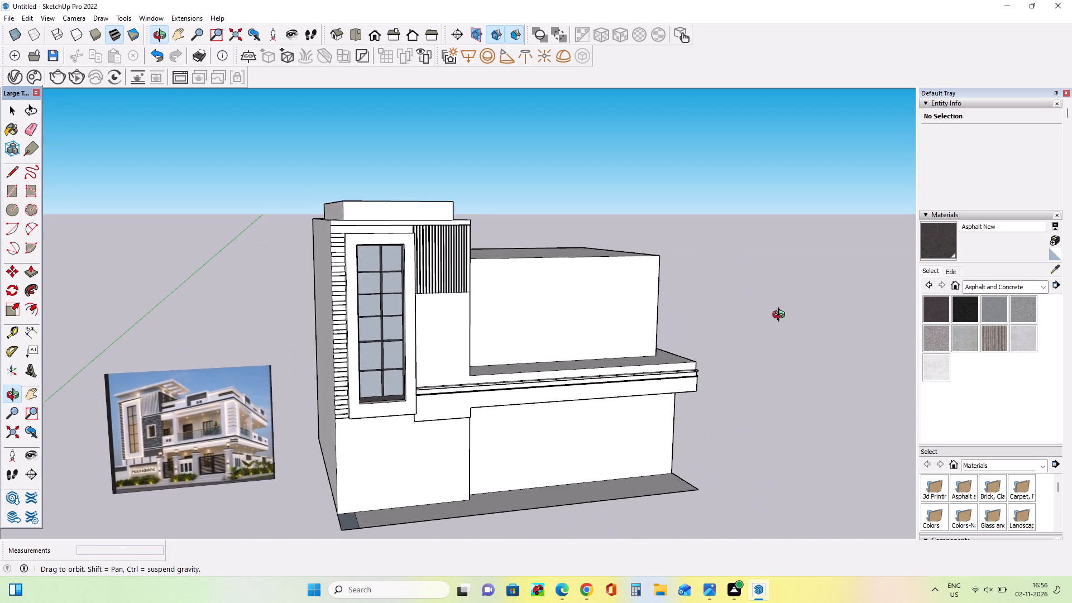
middle_click_drag(781, 316, 711, 306)
scroll(699, 291, "down", 2)
middle_click_drag(709, 322, 711, 330)
Choose the 0134_DimGray material from the Colors-Named collection for painting.
left_click(982, 284)
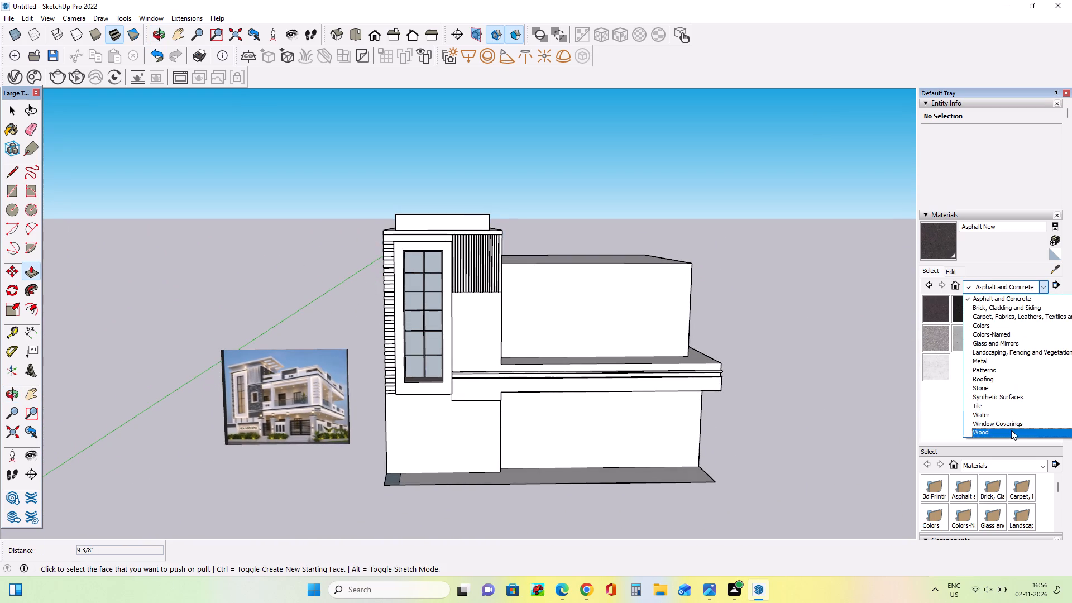
scroll(1011, 430, "up", 2)
left_click(1003, 364)
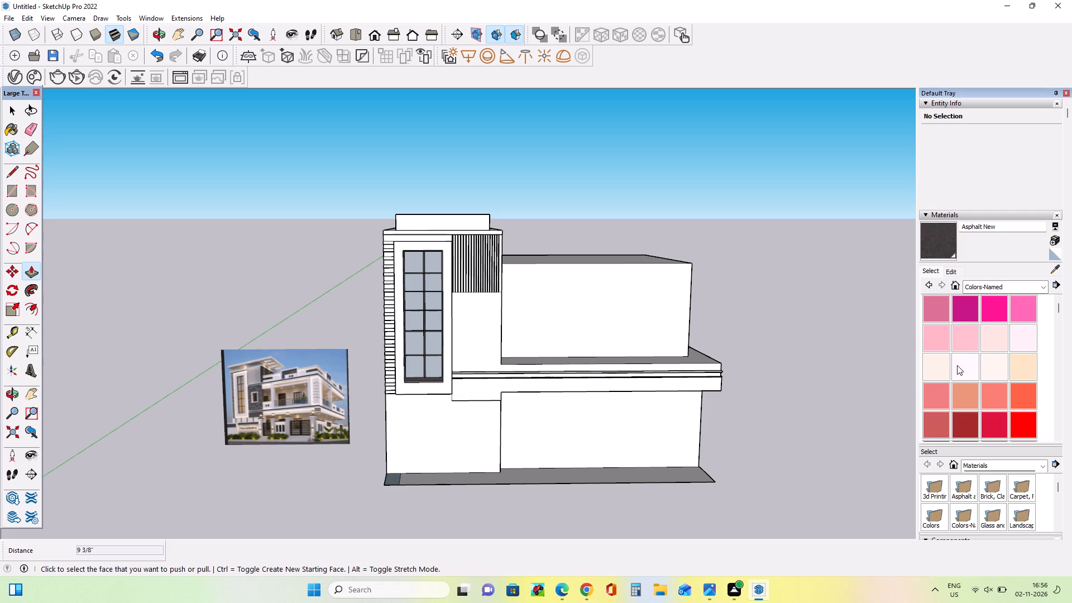
scroll(957, 365, "down", 10)
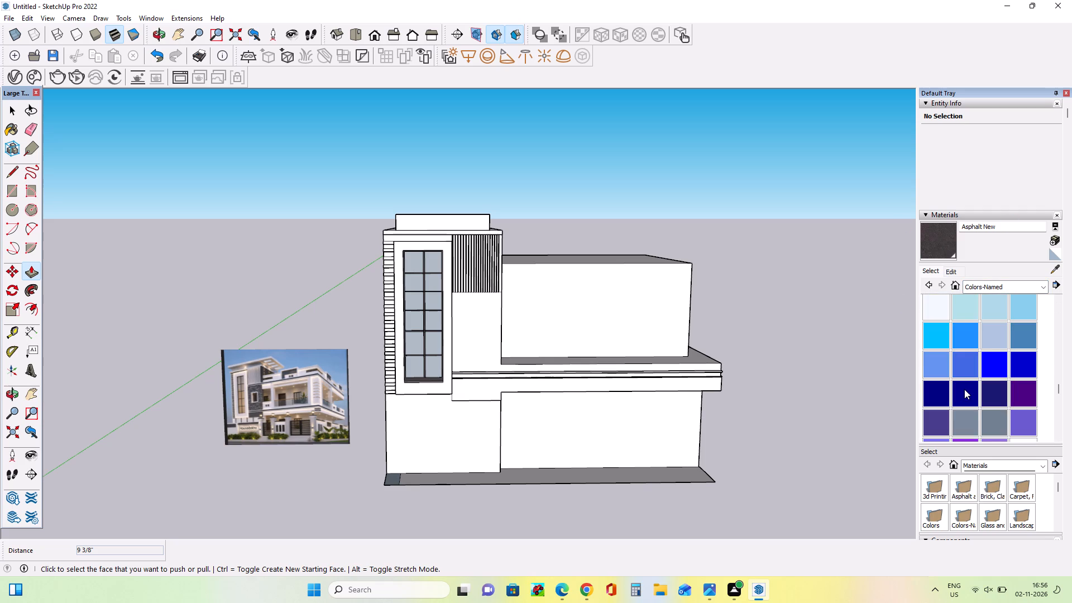
scroll(964, 389, "down", 3)
scroll(964, 389, "up", 1)
scroll(964, 389, "down", 1)
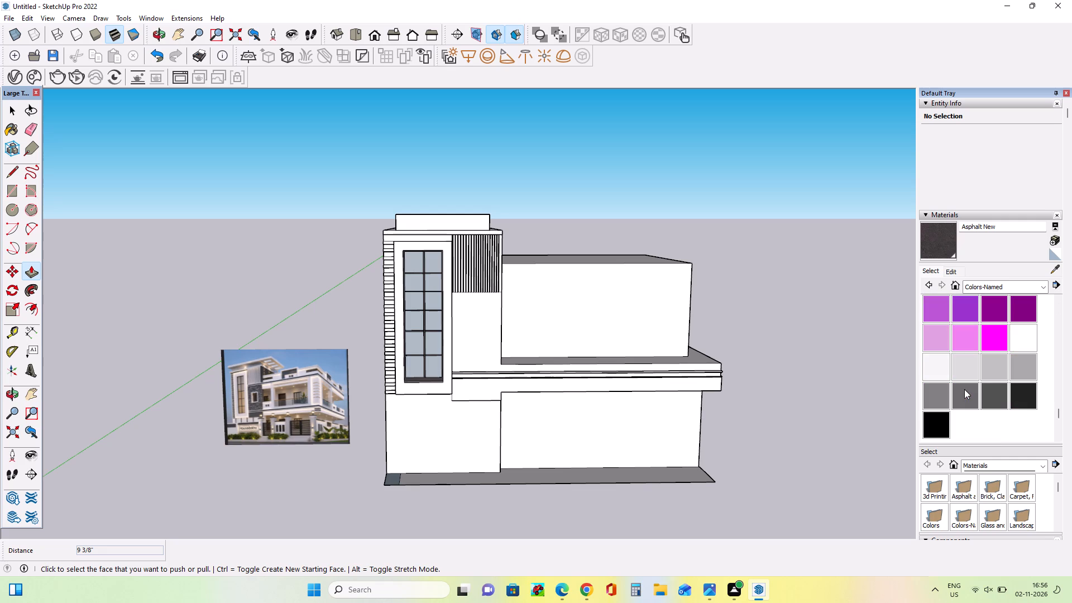
left_click(970, 399)
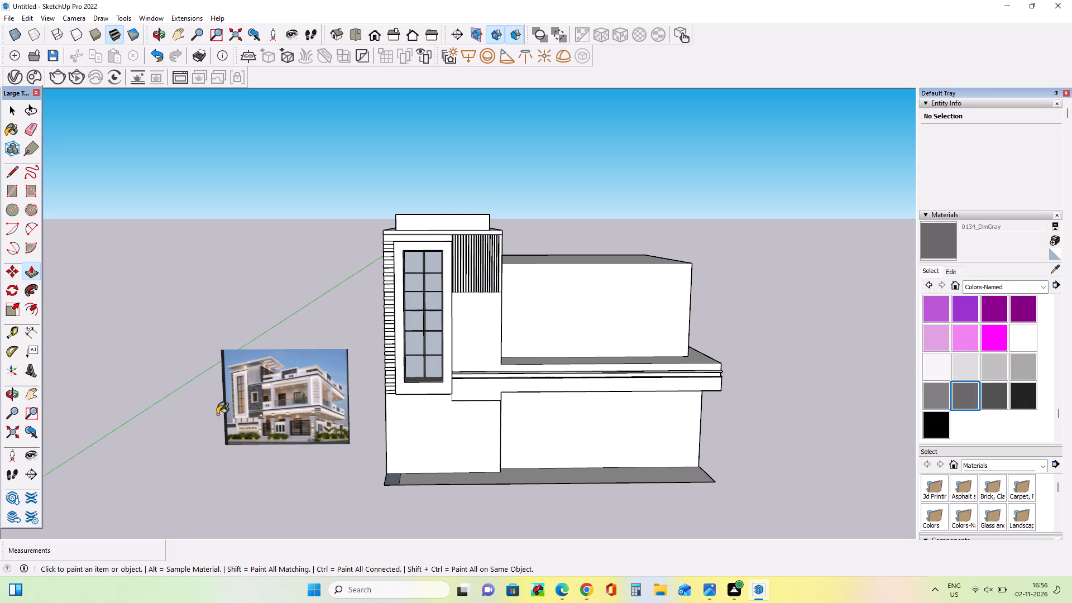
Examine the tower and its banded side strip in the reference image and compare their colours with the house model.
scroll(216, 414, "up", 20)
scroll(216, 414, "up", 2)
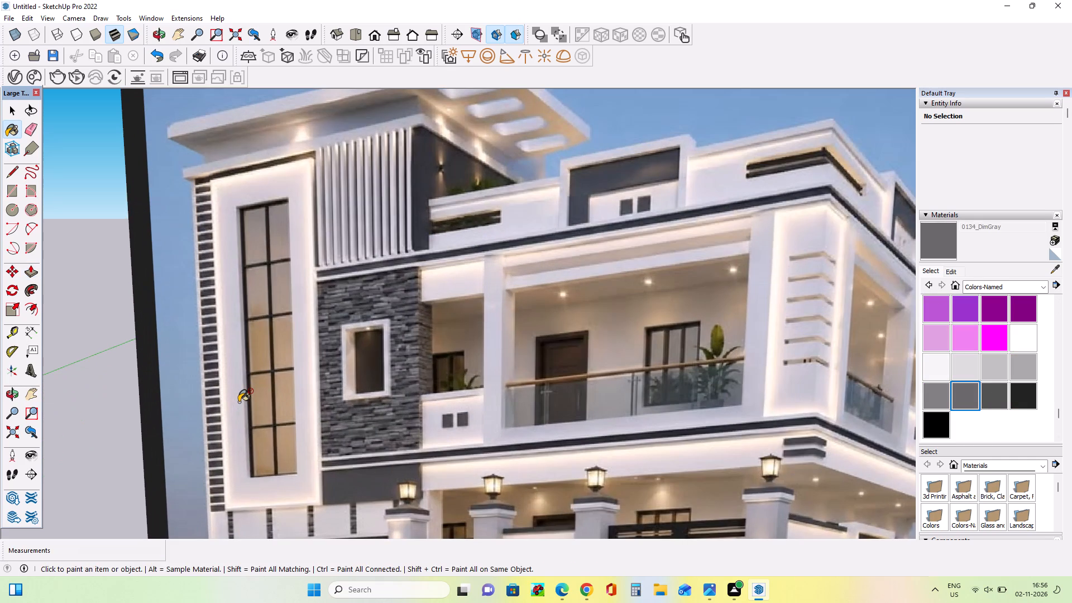
scroll(240, 401, "down", 7)
scroll(240, 401, "up", 1)
scroll(240, 401, "down", 9)
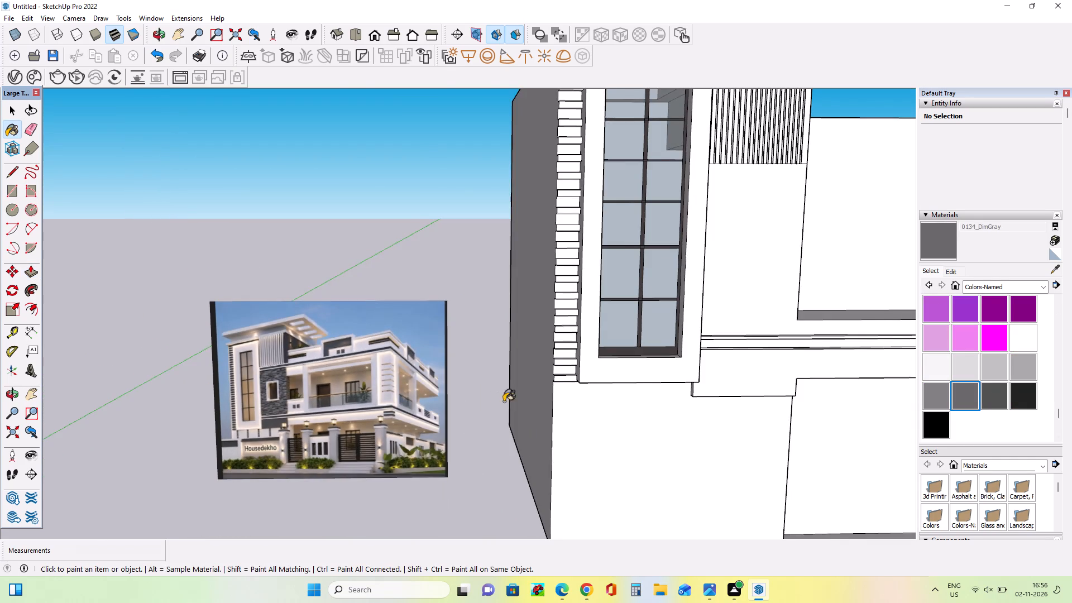
middle_click_drag(504, 401, 504, 410)
scroll(251, 409, "up", 10)
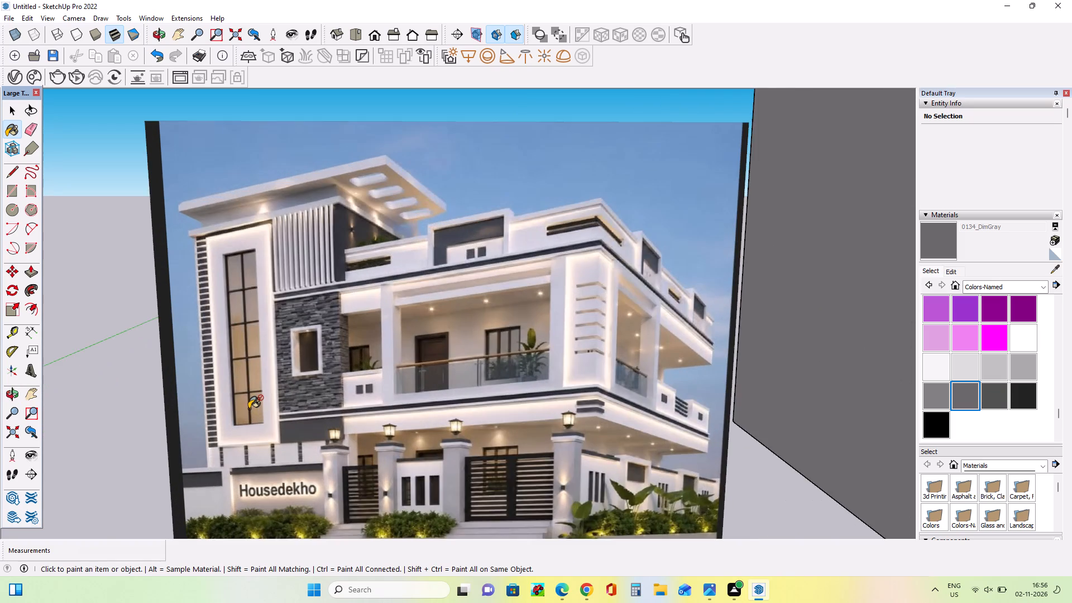
scroll(252, 407, "up", 5)
scroll(253, 406, "down", 12)
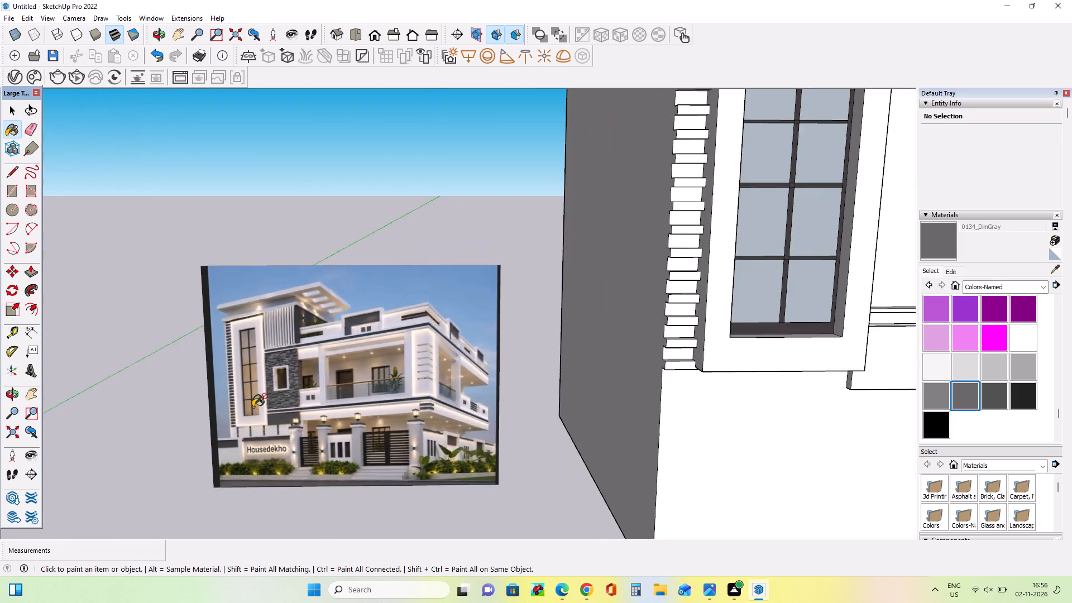
scroll(254, 406, "down", 11)
middle_click_drag(519, 389, 375, 431)
scroll(377, 417, "down", 1)
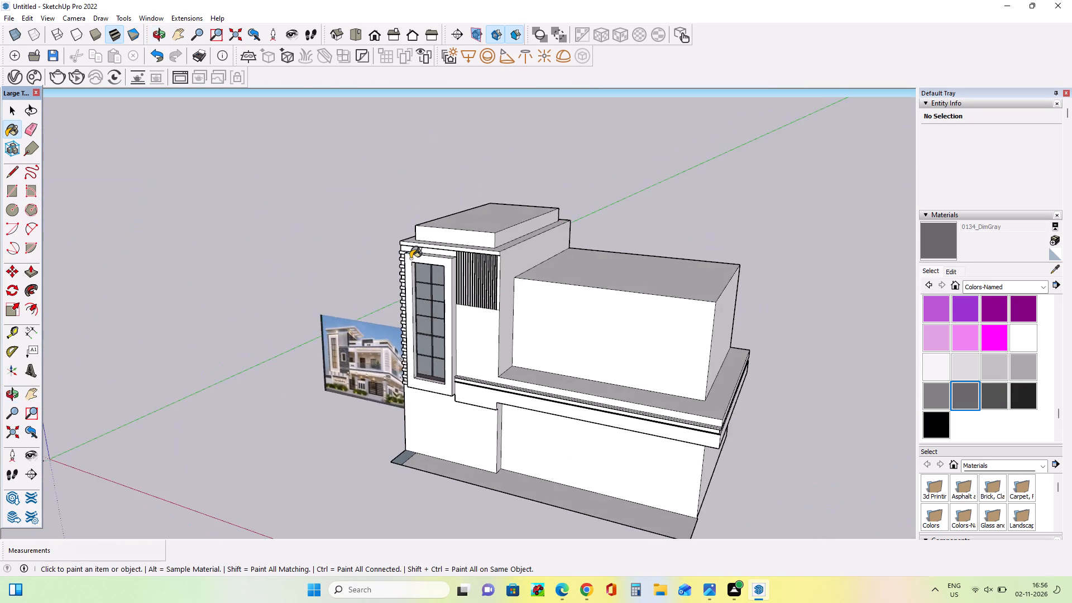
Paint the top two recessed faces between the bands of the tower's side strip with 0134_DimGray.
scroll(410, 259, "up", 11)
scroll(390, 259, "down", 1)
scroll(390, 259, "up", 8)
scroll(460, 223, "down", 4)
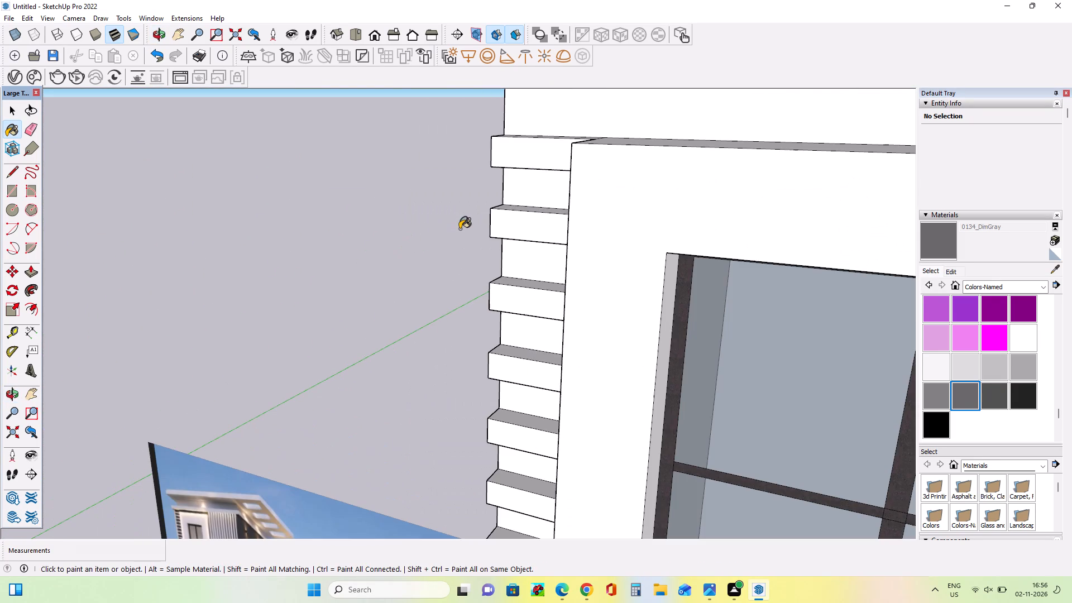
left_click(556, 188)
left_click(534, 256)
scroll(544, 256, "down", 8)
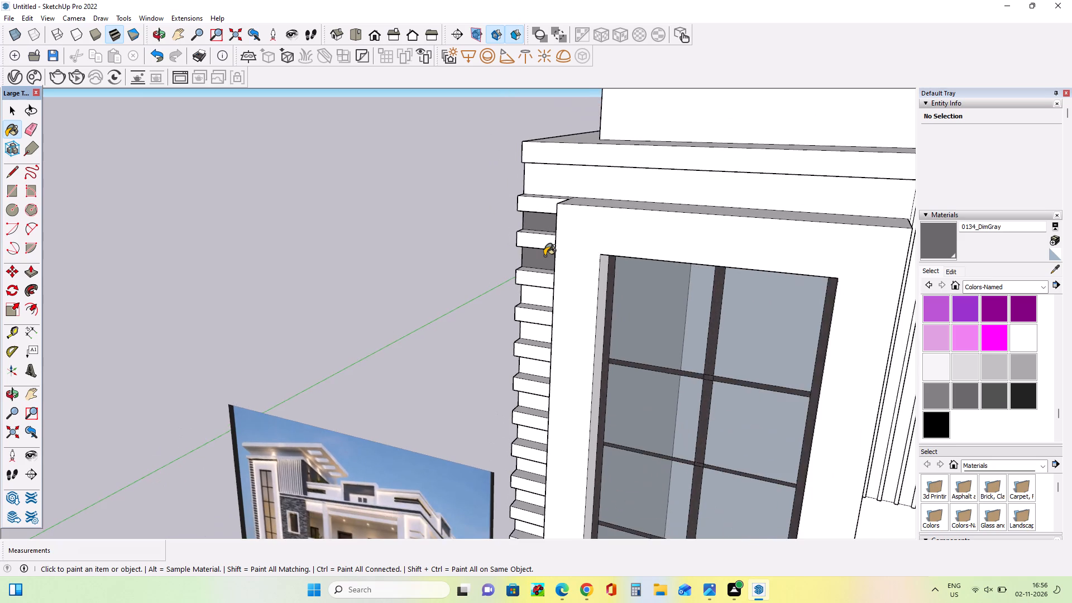
Repaint the top two recessed faces of the tower's side strip with the 0135_DarkGray material.
left_click(988, 397)
scroll(495, 249, "up", 2)
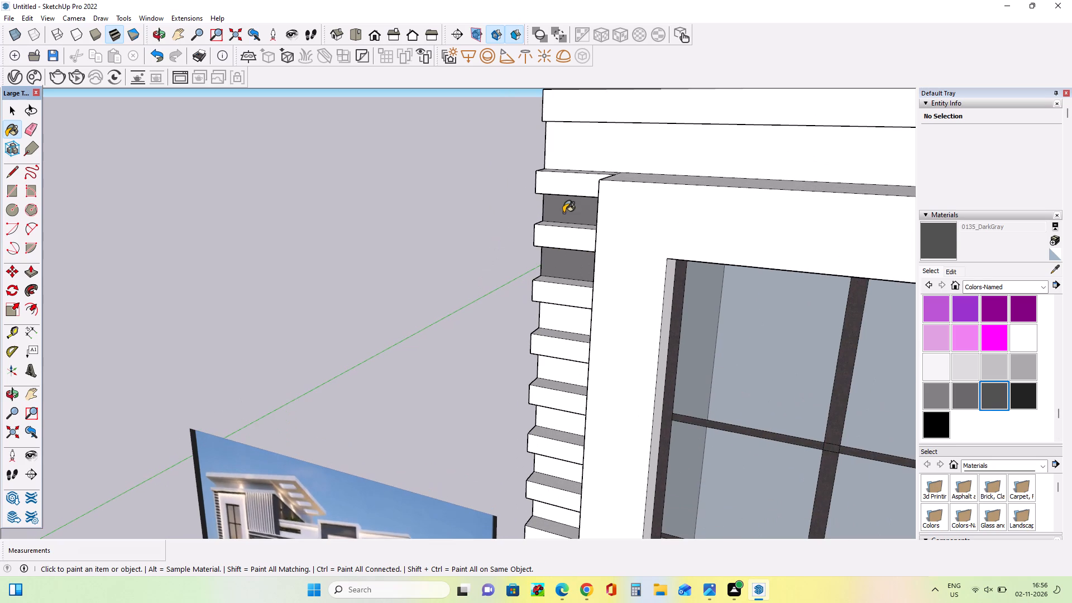
left_click(564, 212)
left_click(558, 272)
Paint the next five recessed faces down the tower's side strip with 0135_DarkGray, keeping the projecting bands white.
scroll(594, 250, "down", 6)
scroll(563, 308, "up", 4)
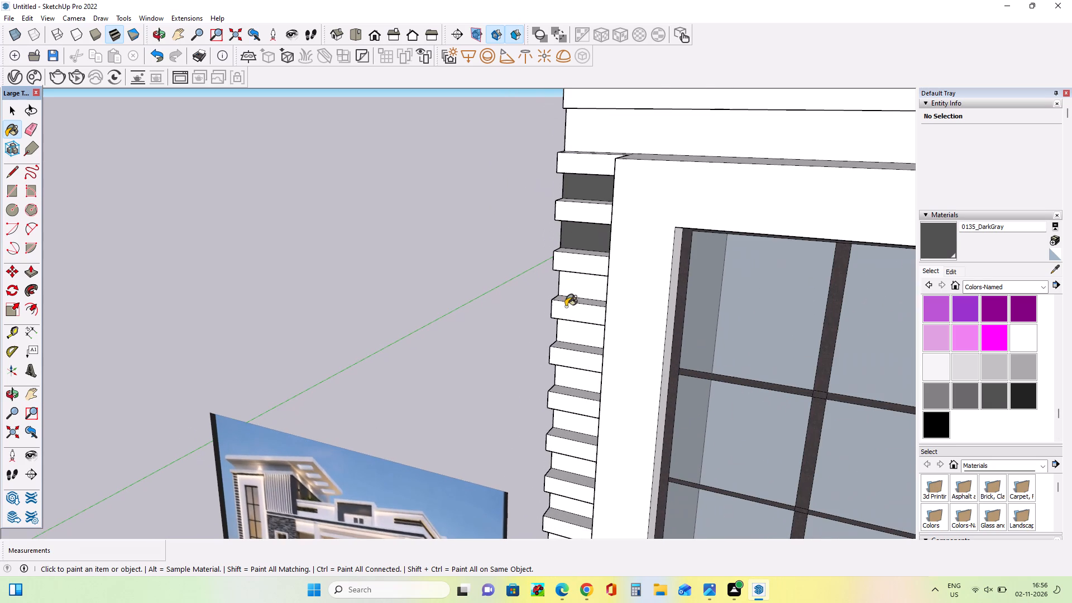
left_click(577, 291)
left_click(578, 335)
left_click(581, 381)
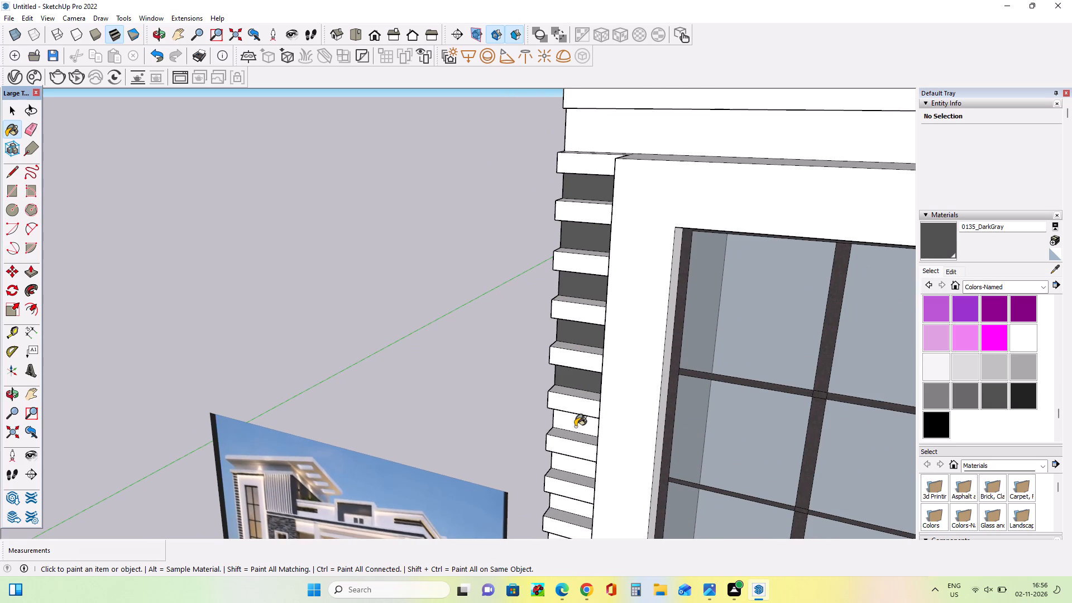
left_click(576, 427)
left_click(575, 476)
scroll(581, 387, "down", 1)
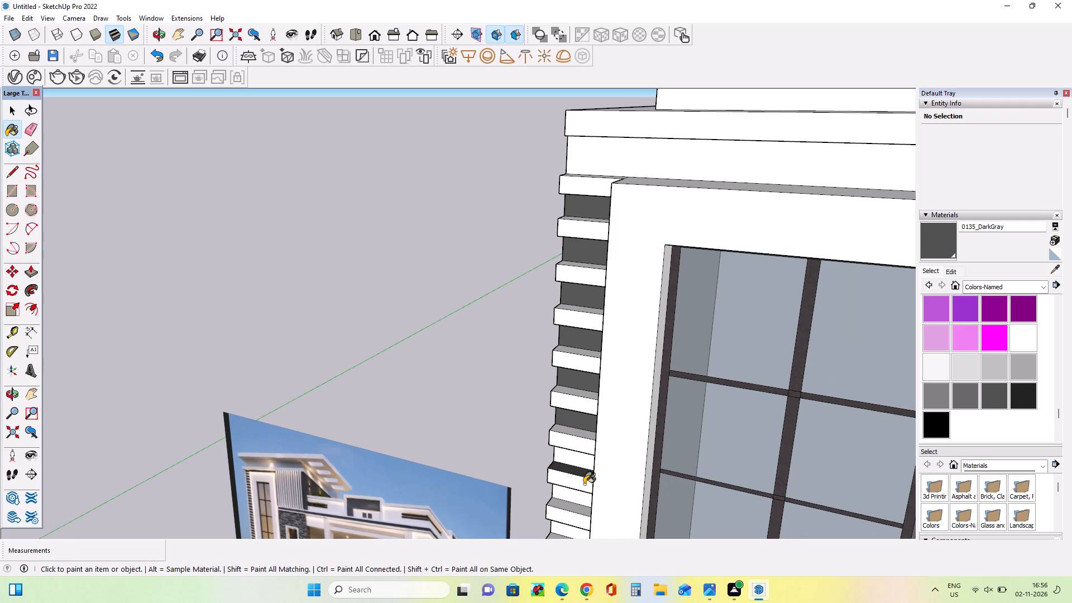
key("ctrl+z")
scroll(580, 476, "up", 5)
left_click(578, 444)
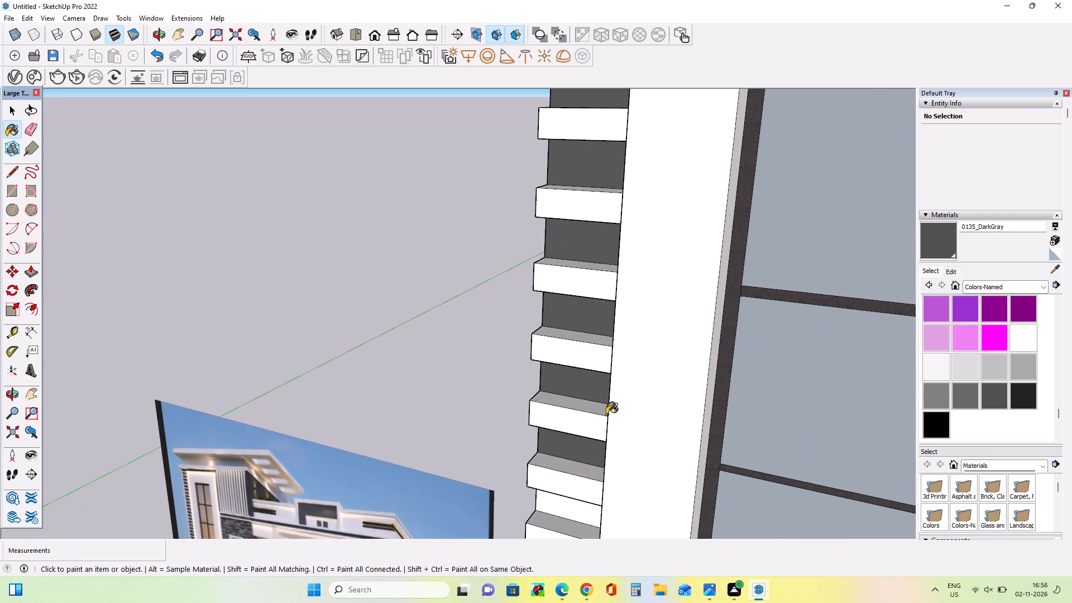
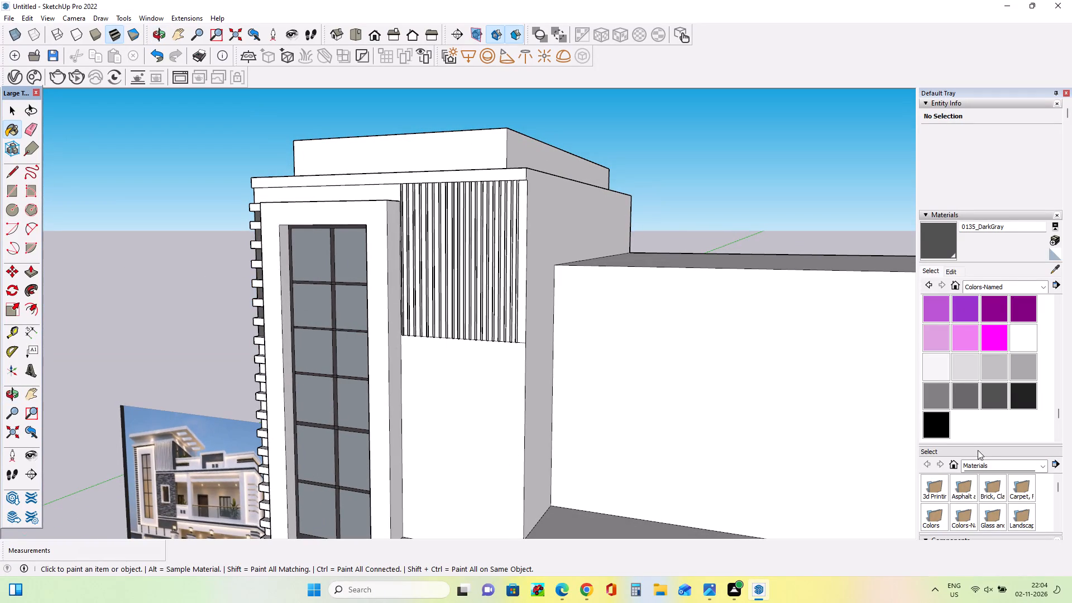
Paint the first thirteen recessed faces between the vertical slats beside the tower window with 0135_DarkGray, keeping the slats white.
left_click(996, 398)
scroll(403, 334, "up", 8)
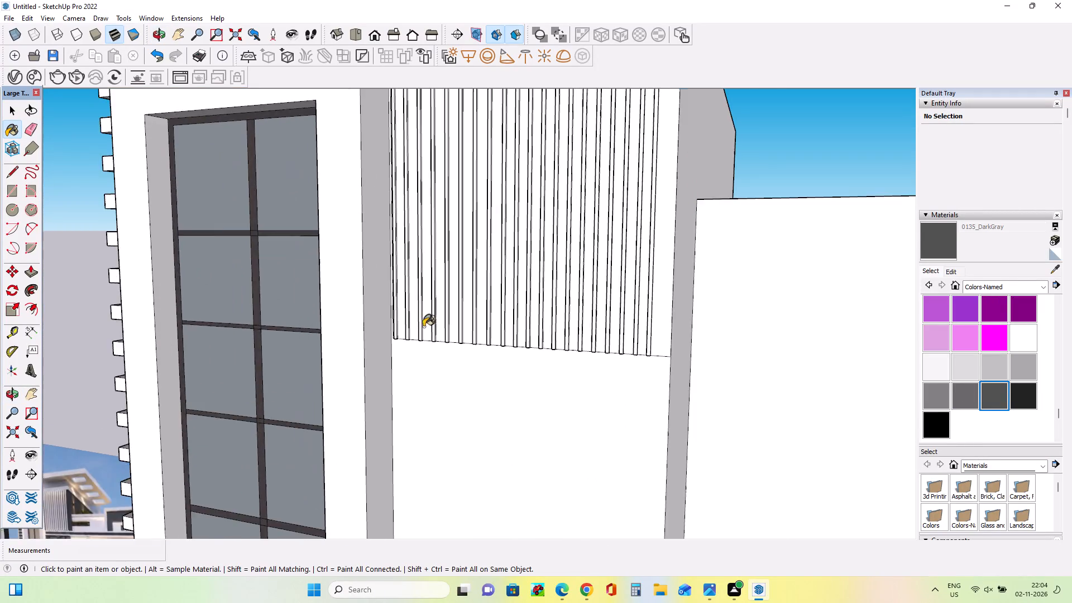
scroll(423, 327, "up", 9)
middle_click_drag(425, 323, 435, 346)
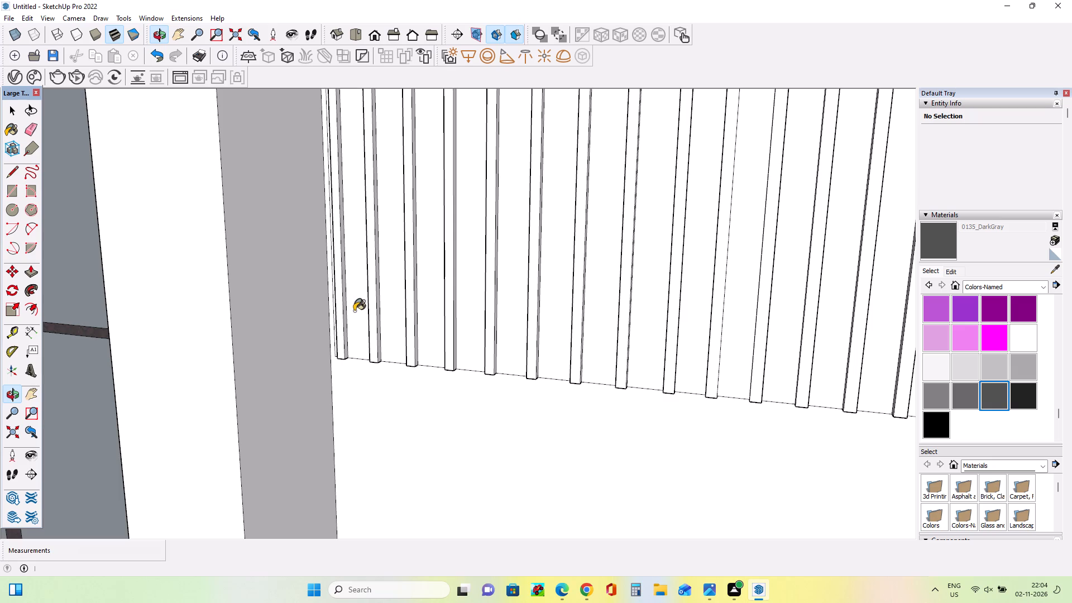
left_click(354, 311)
left_click(391, 311)
left_click(430, 317)
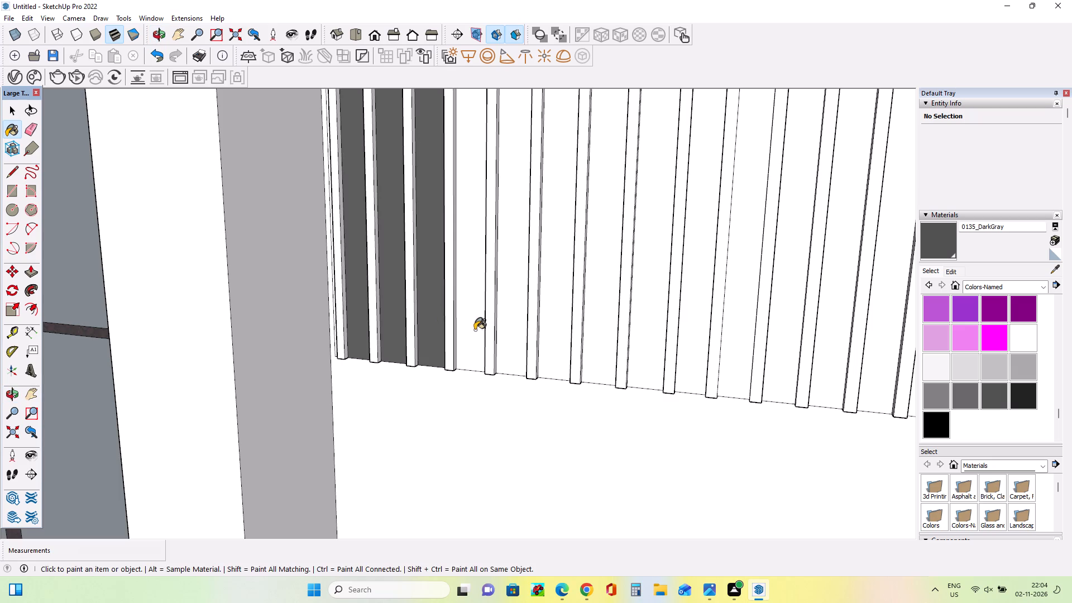
left_click(475, 330)
left_click(520, 336)
left_click(556, 343)
left_click(609, 364)
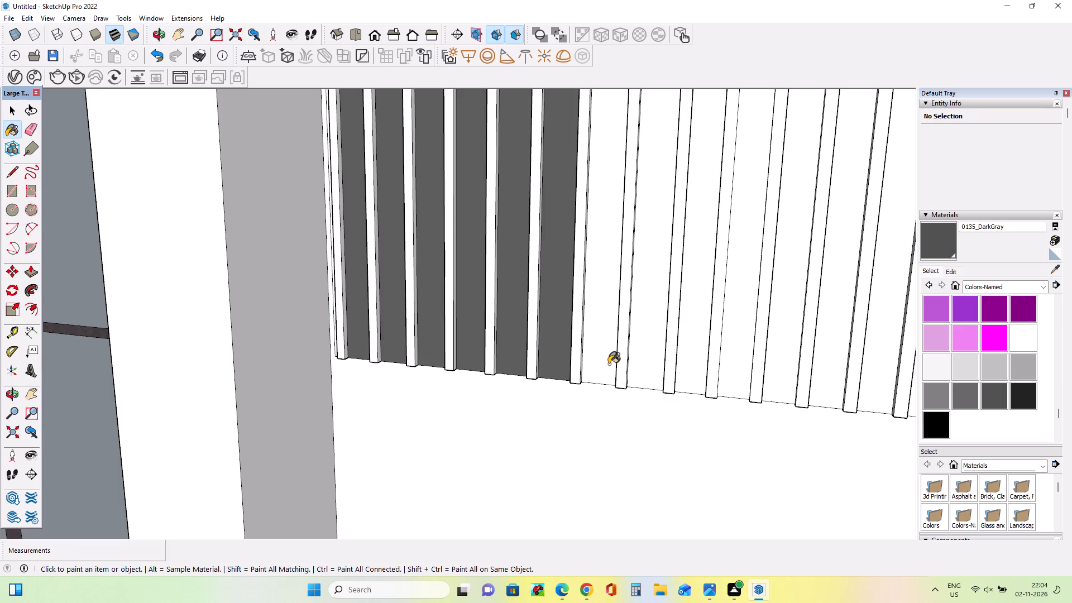
left_click(636, 360)
left_click(682, 368)
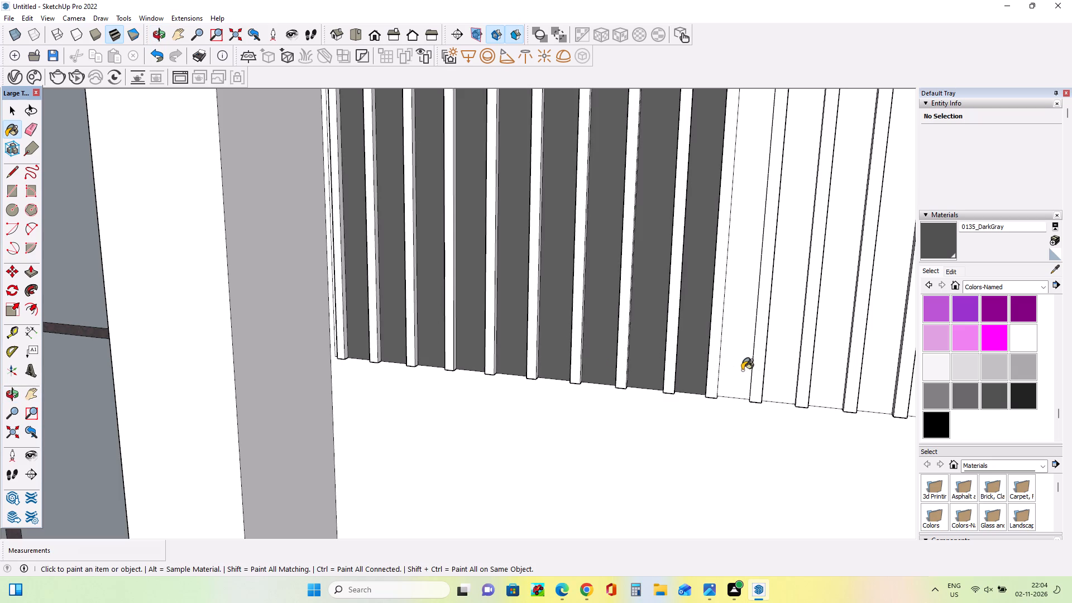
left_click(742, 370)
left_click(783, 372)
left_click(839, 383)
left_click(877, 384)
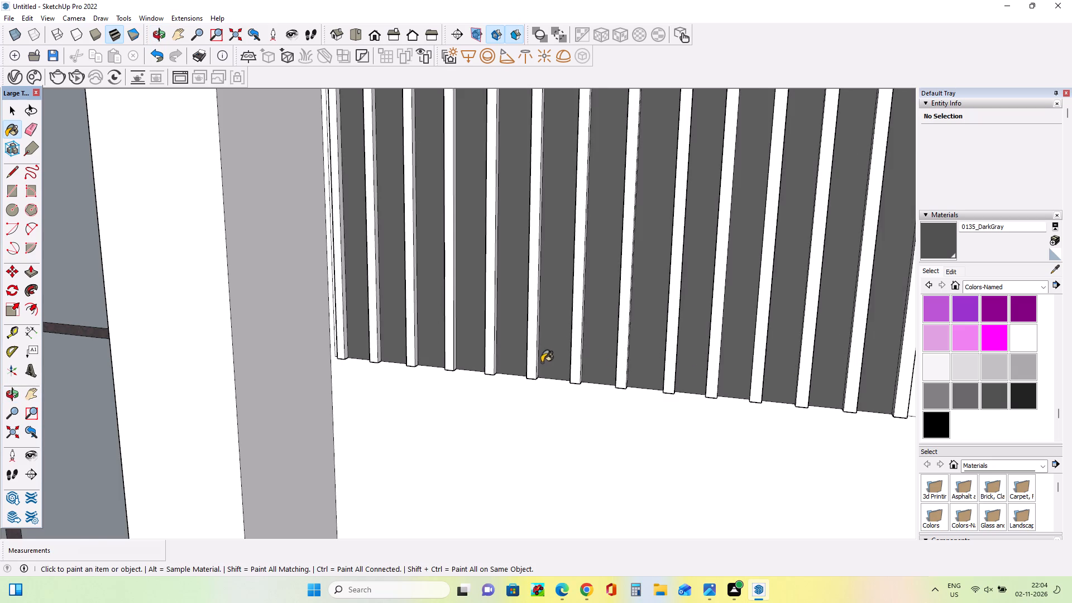
Paint the remaining recessed faces of the slatted panel, including the strip at the wall corner, with 0135_DarkGray.
scroll(534, 359, "down", 13)
scroll(690, 372, "up", 3)
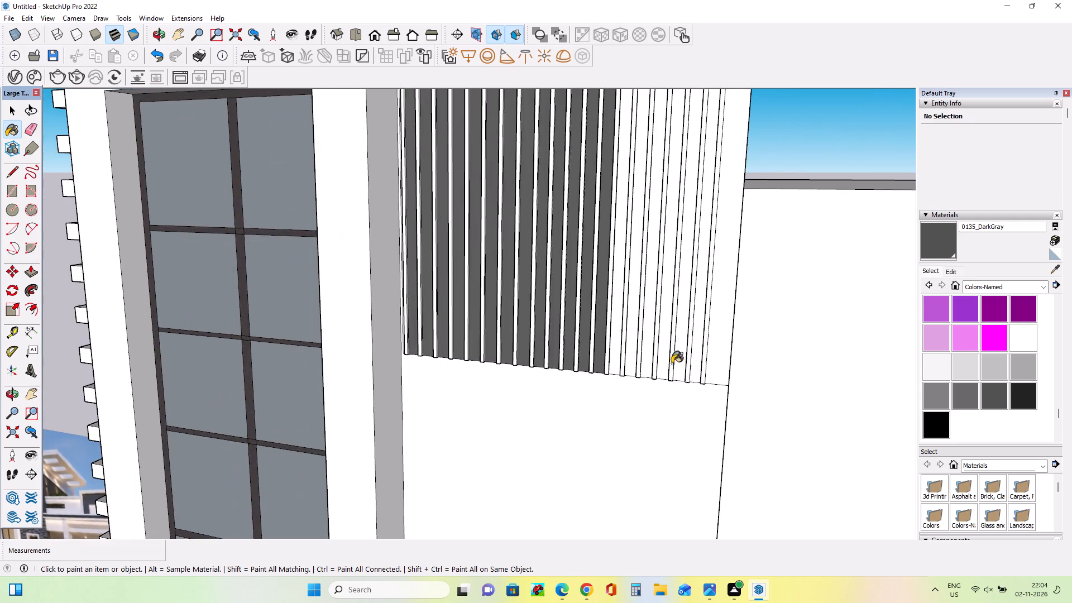
scroll(662, 369, "up", 7)
left_click(575, 344)
left_click(611, 347)
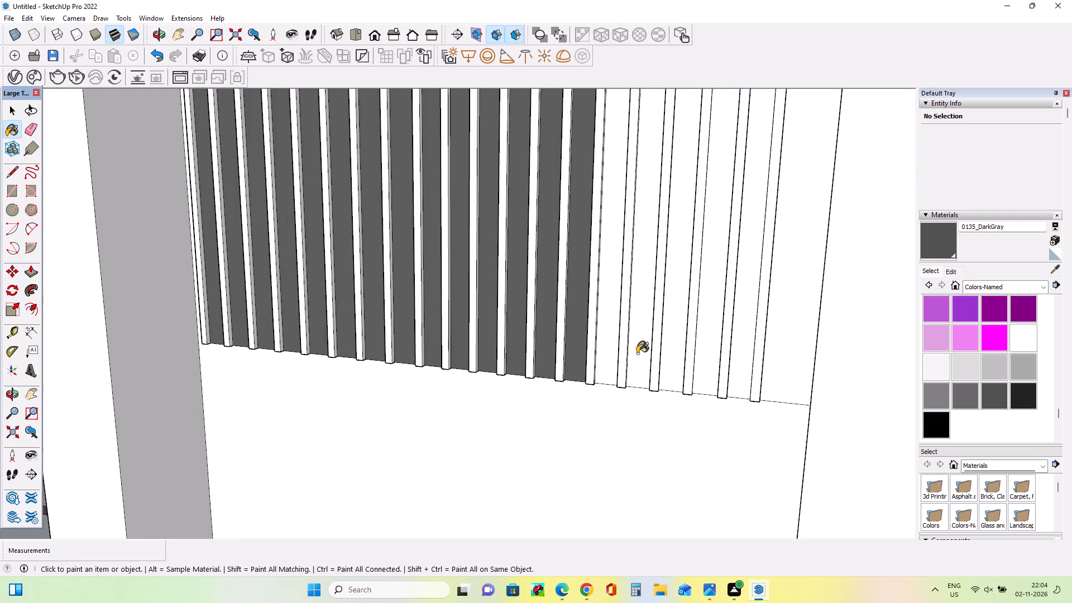
left_click(637, 353)
left_click(668, 360)
left_click(714, 365)
left_click(738, 368)
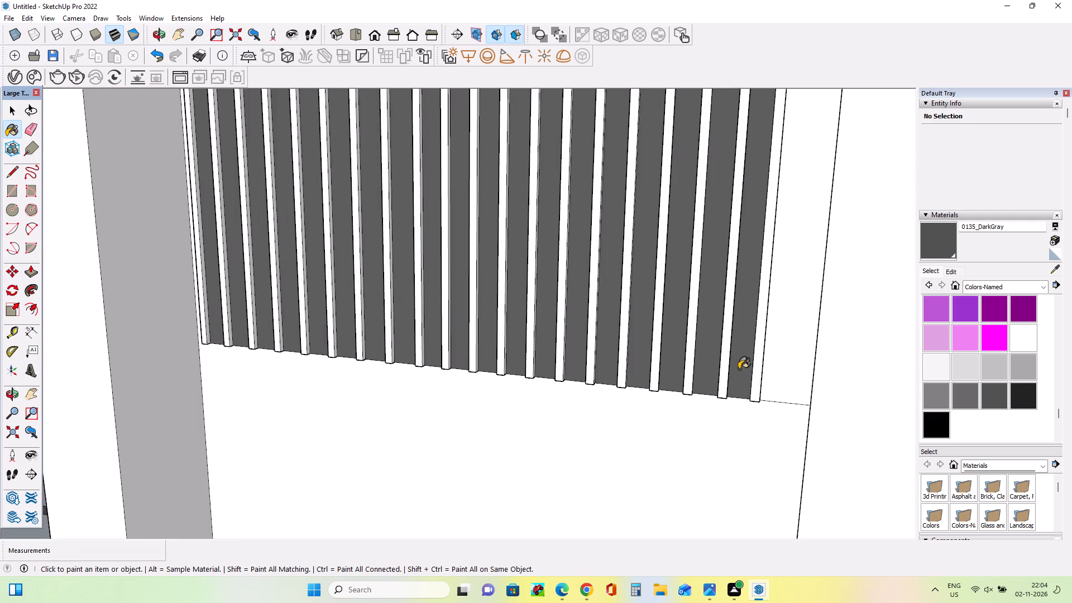
middle_click_drag(806, 387, 728, 389)
left_click(771, 396)
Examine the slatted panel, roof parapet and upper-floor cornice in the reference image and compare them with the model.
middle_click_drag(636, 397, 496, 378)
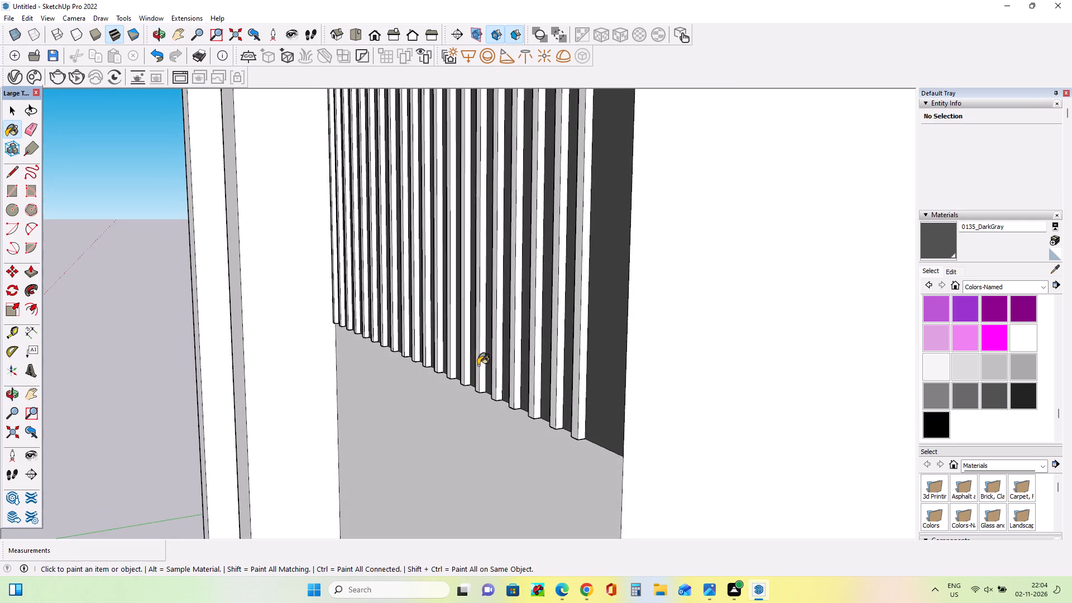
scroll(477, 364, "down", 18)
middle_click_drag(536, 366, 580, 377)
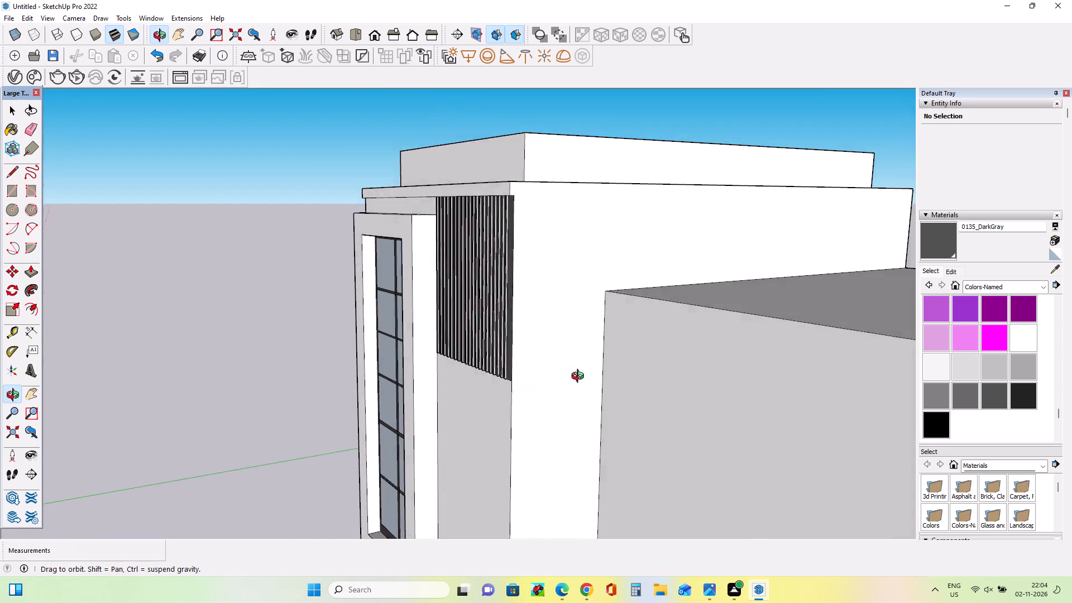
middle_click_drag(580, 377, 834, 369)
scroll(798, 367, "down", 4)
scroll(386, 468, "up", 4)
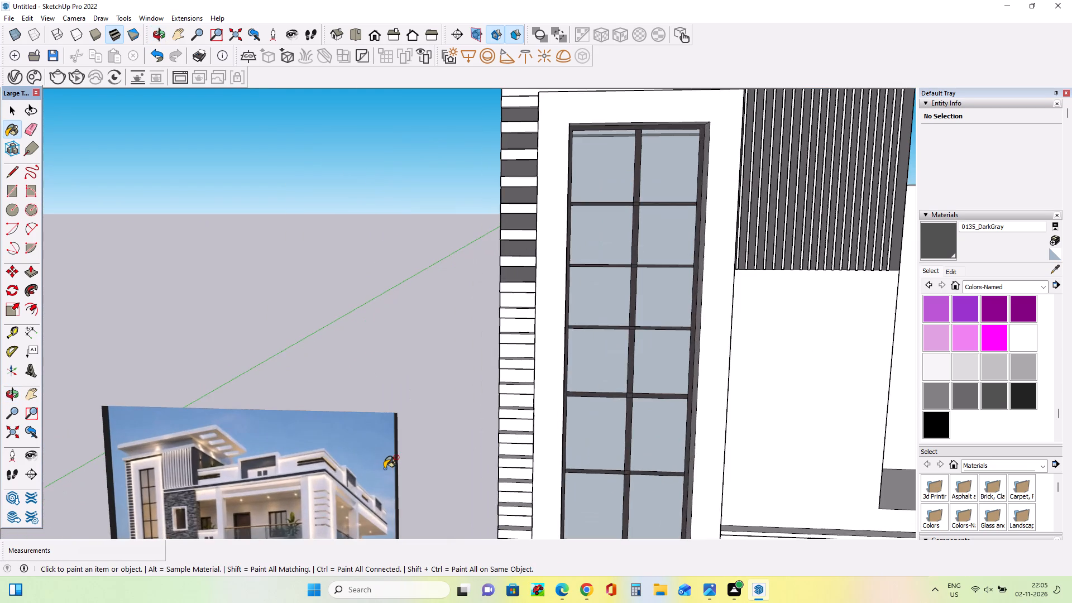
scroll(256, 443, "down", 8)
middle_click_drag(307, 426, 128, 467)
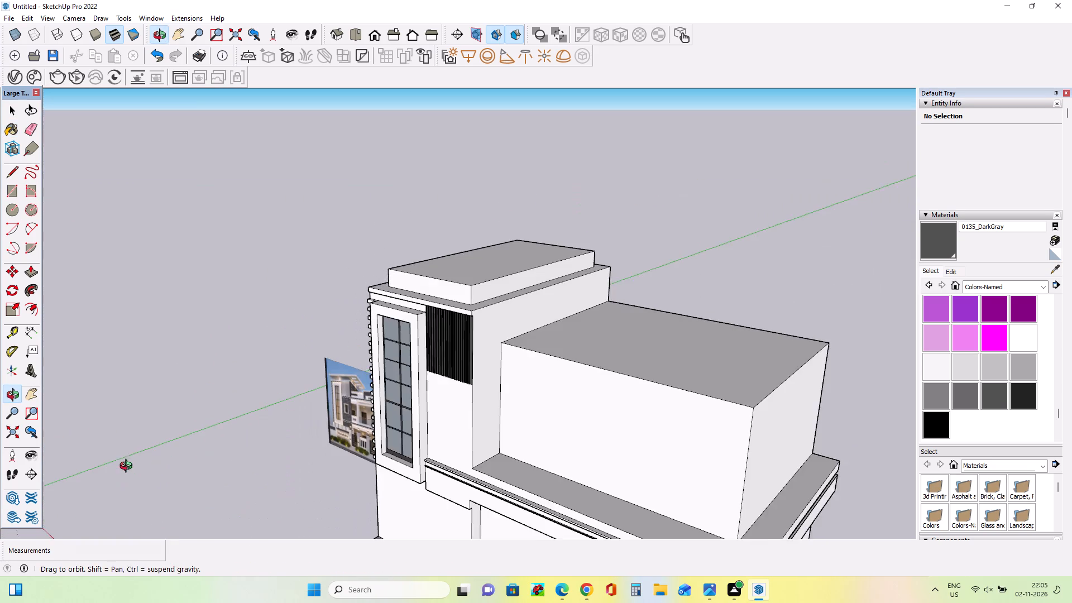
middle_click_drag(128, 467, 119, 467)
scroll(487, 432, "up", 3)
middle_click_drag(652, 403, 823, 356)
scroll(343, 436, "up", 4)
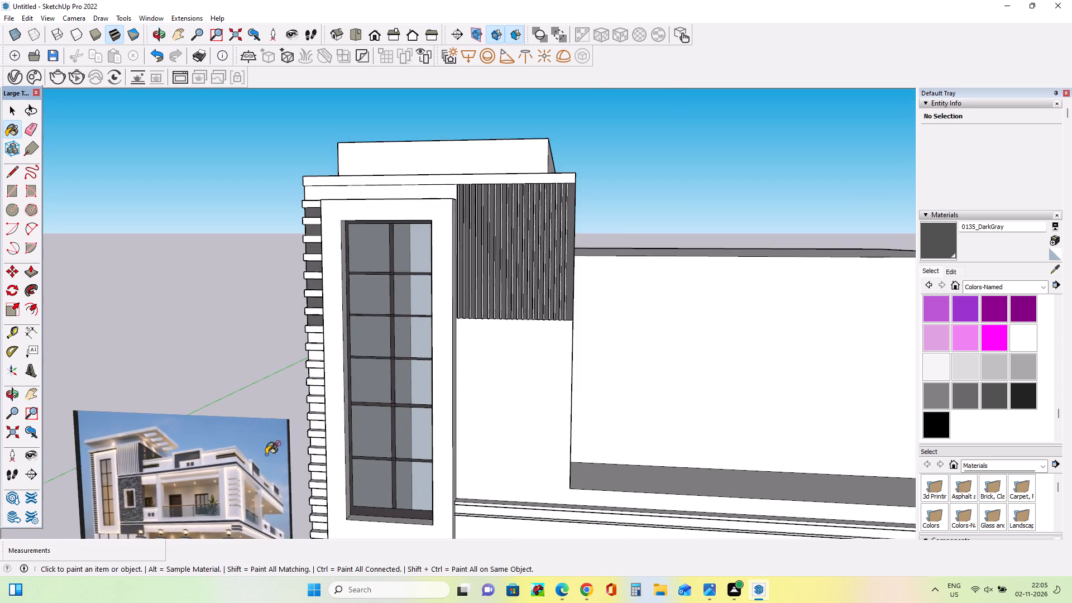
scroll(232, 454, "up", 1)
scroll(232, 454, "down", 1)
scroll(232, 454, "up", 11)
scroll(288, 477, "down", 7)
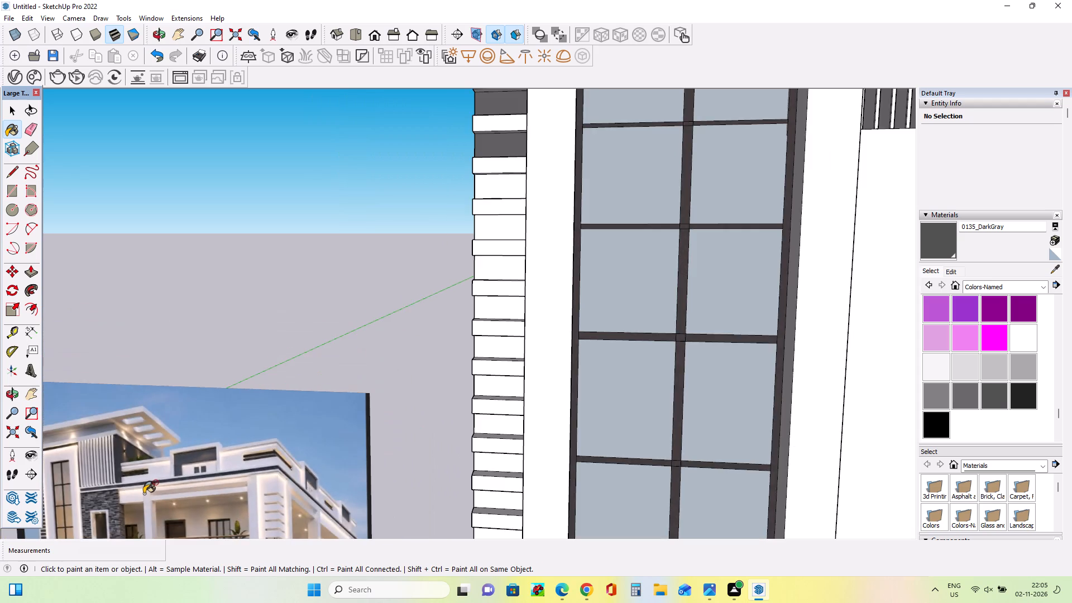
scroll(145, 493, "up", 5)
scroll(217, 479, "down", 17)
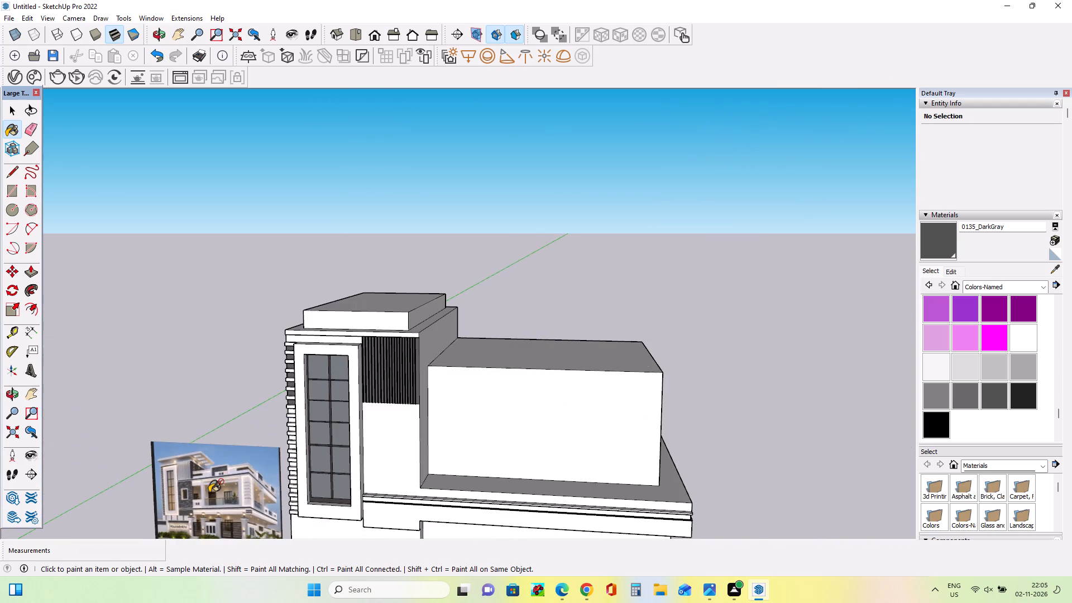
scroll(194, 495, "up", 11)
scroll(232, 501, "down", 1)
scroll(232, 501, "up", 8)
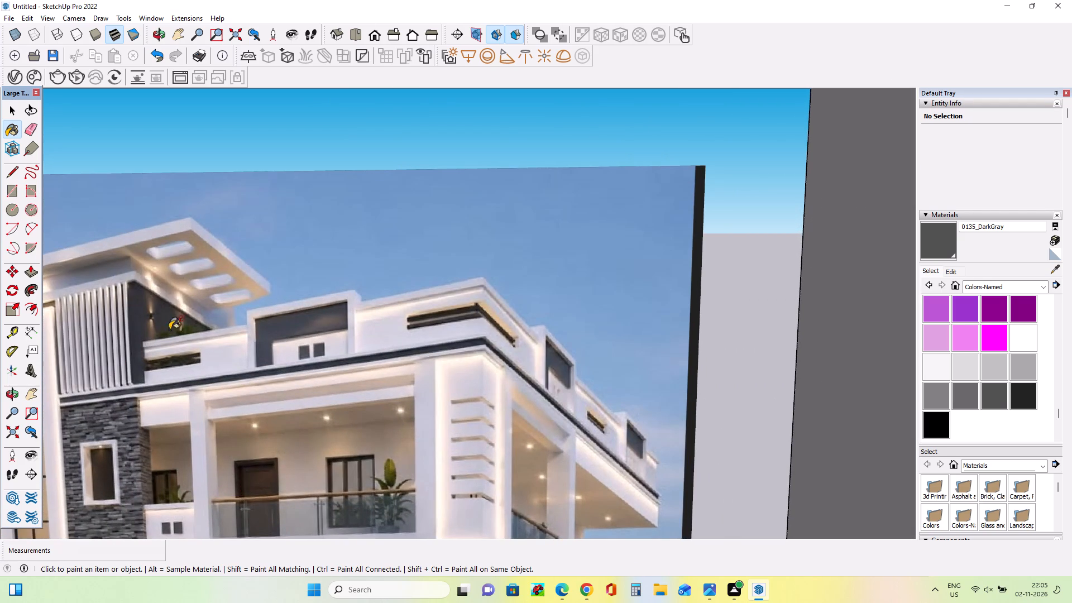
middle_click_drag(266, 339, 268, 351)
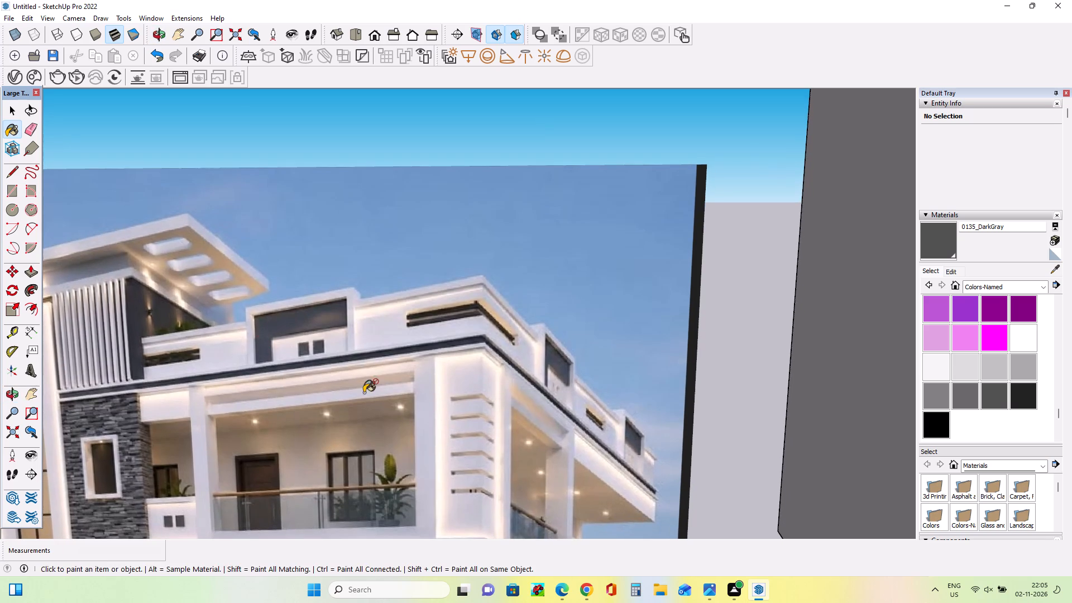
scroll(387, 412, "up", 4)
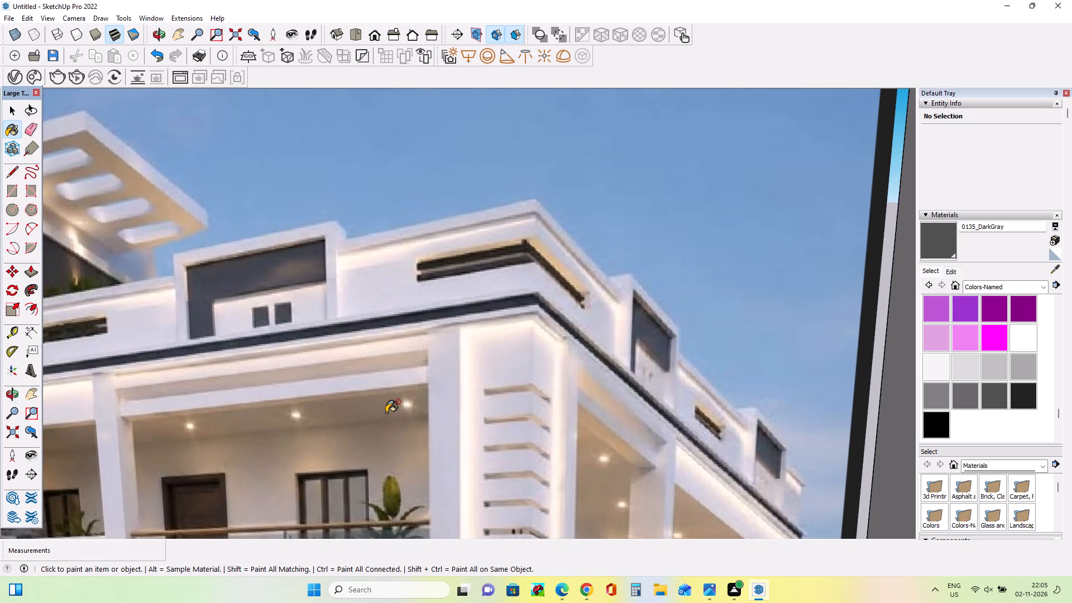
middle_click(387, 412)
scroll(332, 343, "up", 1)
scroll(328, 339, "down", 8)
scroll(327, 339, "up", 1)
scroll(327, 339, "down", 1)
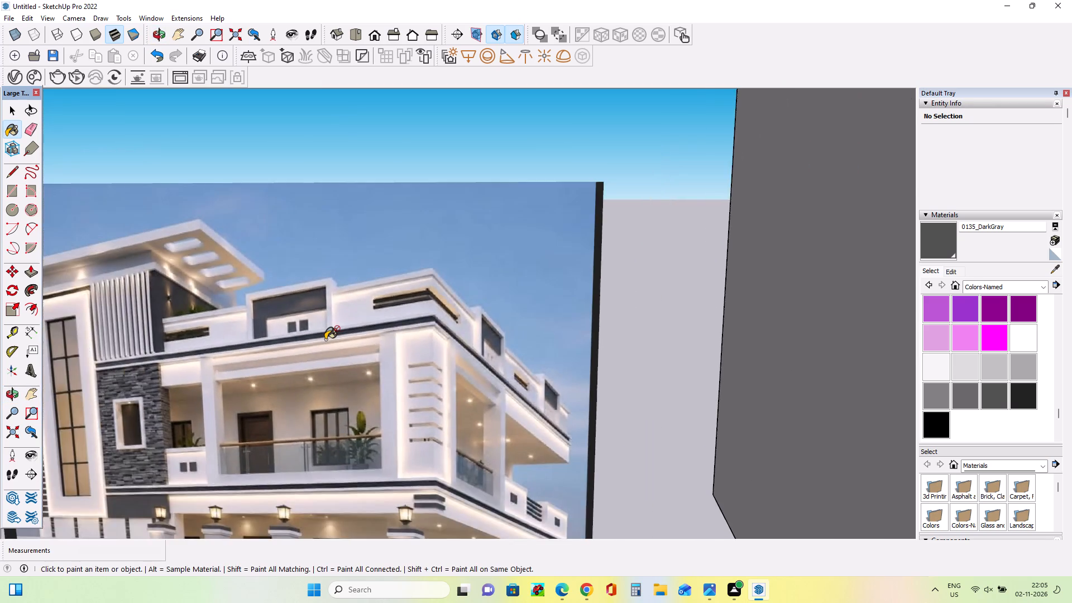
scroll(327, 339, "down", 12)
scroll(328, 362, "up", 4)
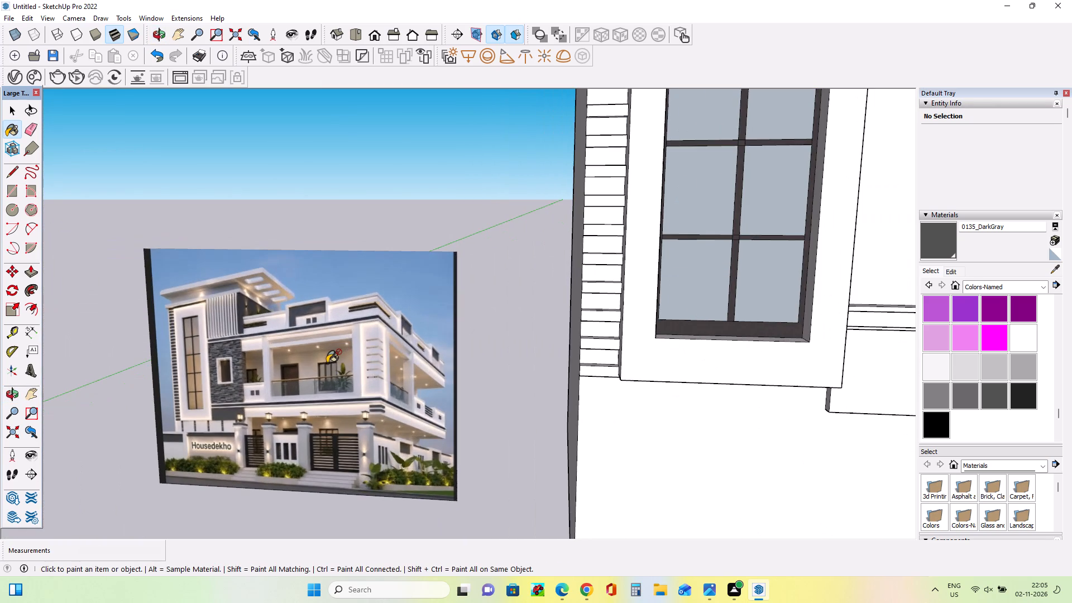
scroll(155, 381, "down", 7)
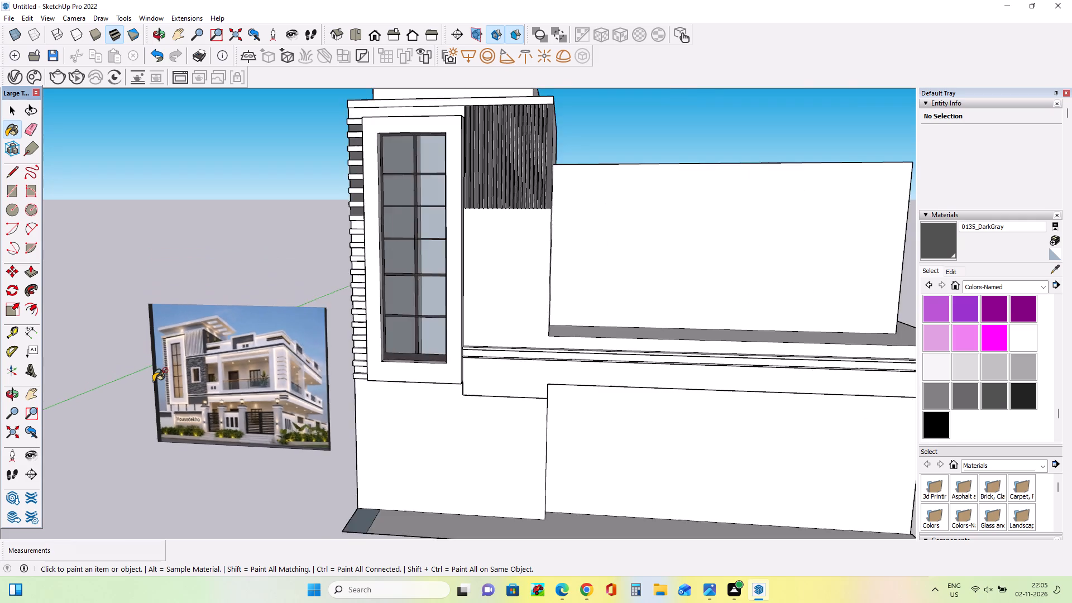
Examine the upper-floor balcony and the stone-clad wall in the reference image against the model's upper-floor block.
scroll(155, 381, "down", 5)
middle_click_drag(441, 395, 435, 426)
scroll(303, 347, "up", 1)
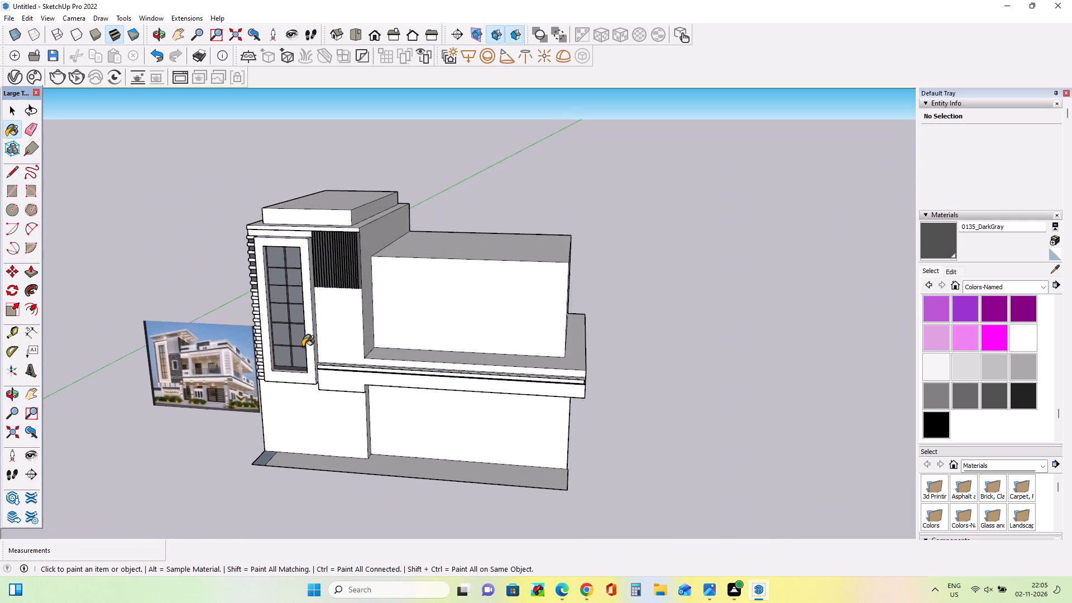
scroll(303, 347, "up", 1)
middle_click_drag(305, 345, 363, 300)
scroll(110, 388, "up", 4)
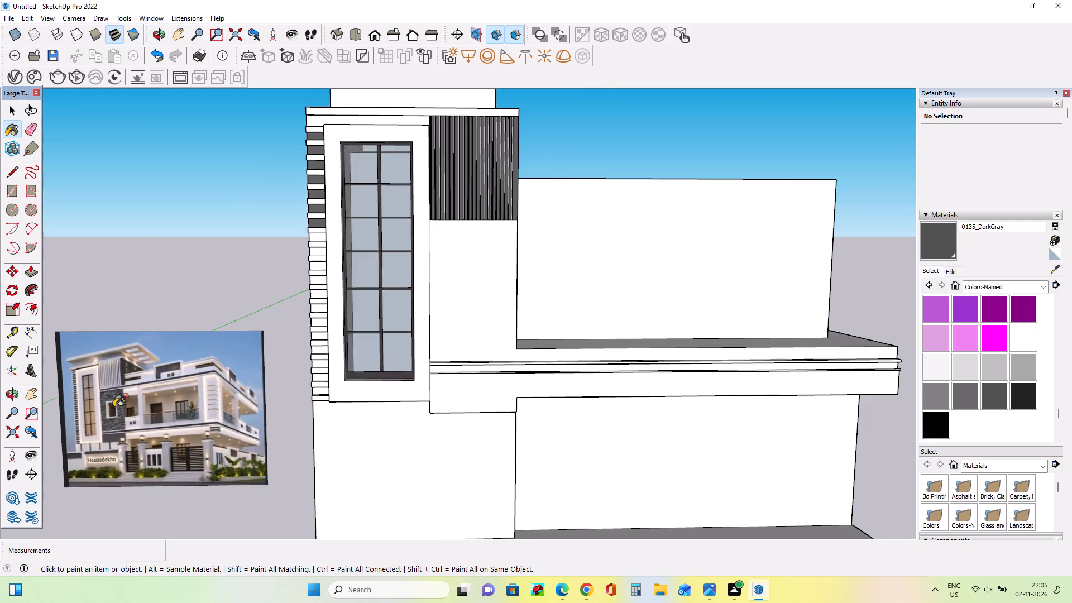
scroll(115, 406, "up", 9)
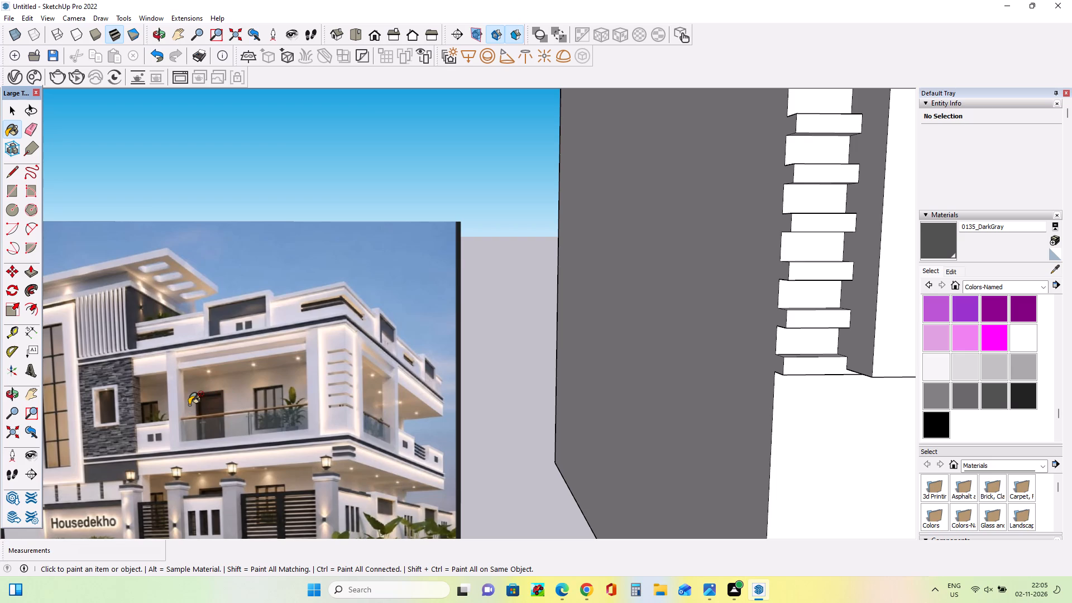
middle_click_drag(170, 394, 183, 396)
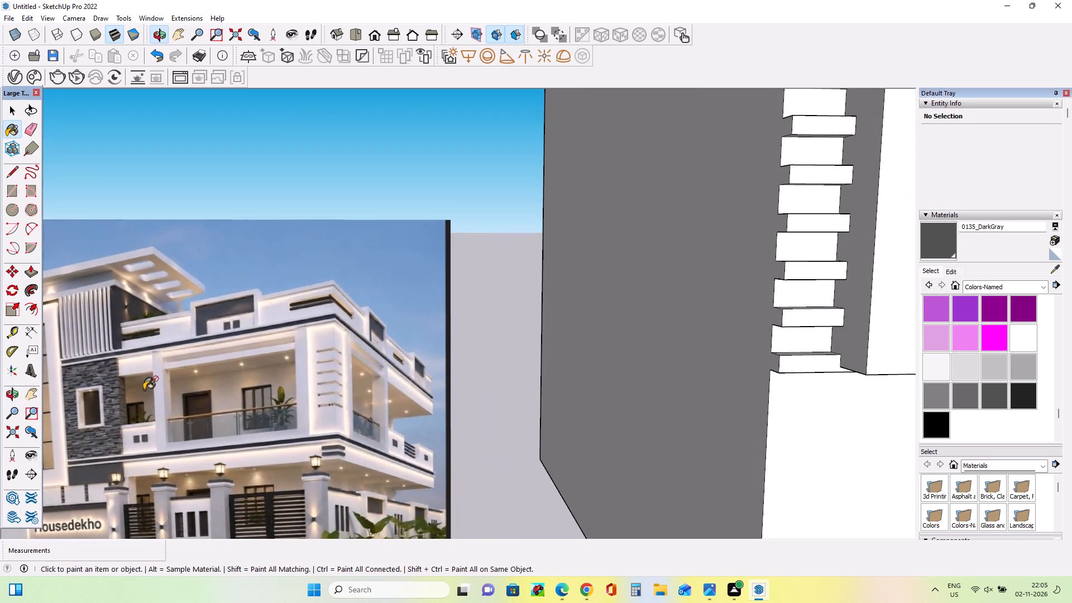
scroll(47, 377, "down", 12)
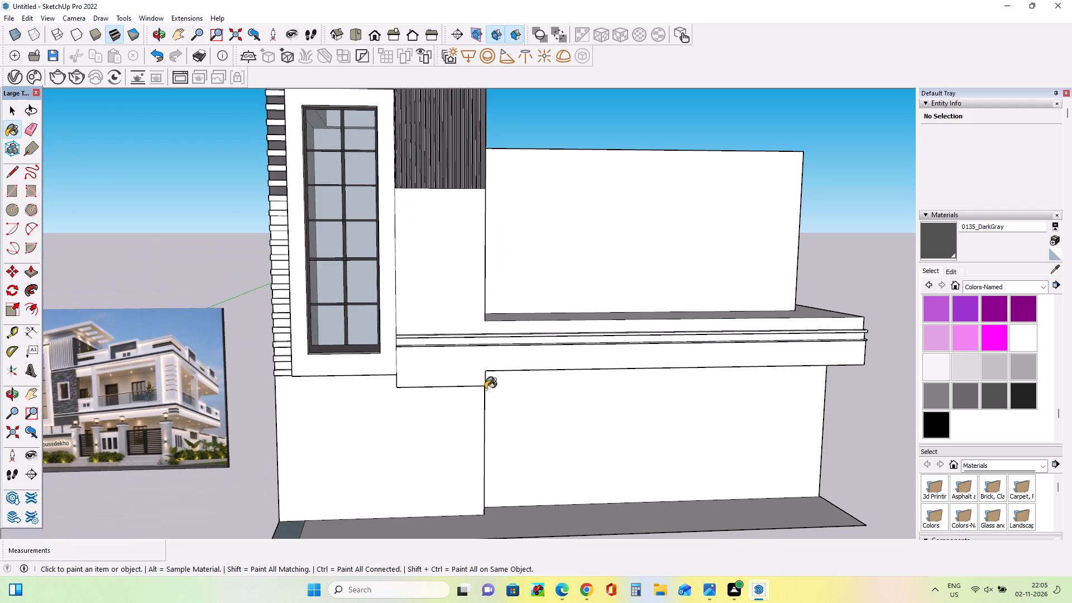
middle_click_drag(486, 400, 477, 440)
scroll(535, 264, "up", 4)
middle_click_drag(535, 270, 510, 284)
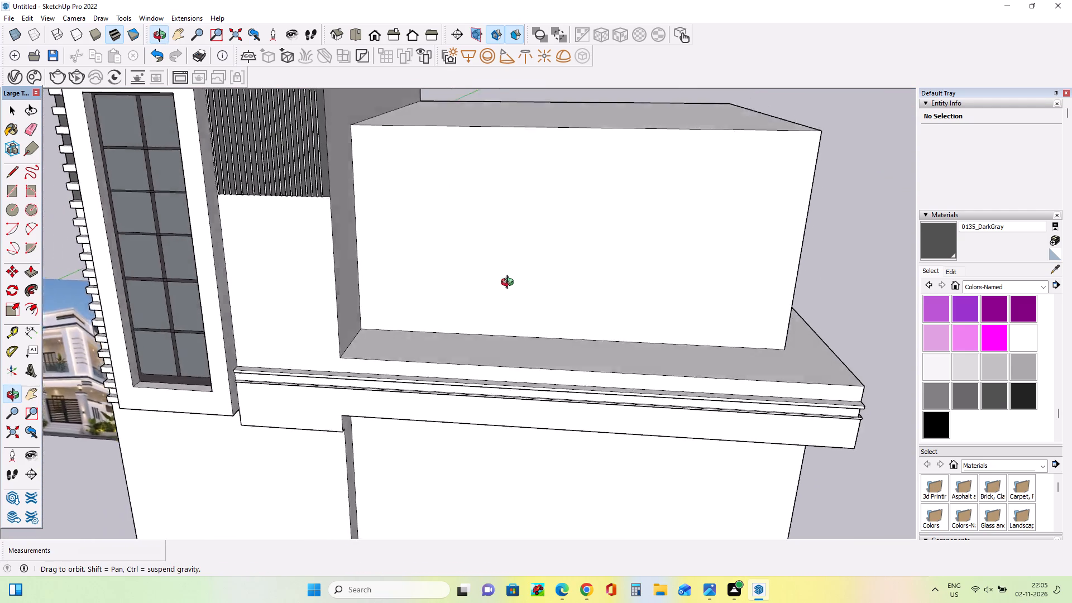
middle_click_drag(510, 284, 557, 301)
scroll(557, 301, "down", 4)
scroll(88, 370, "up", 4)
scroll(267, 364, "down", 5)
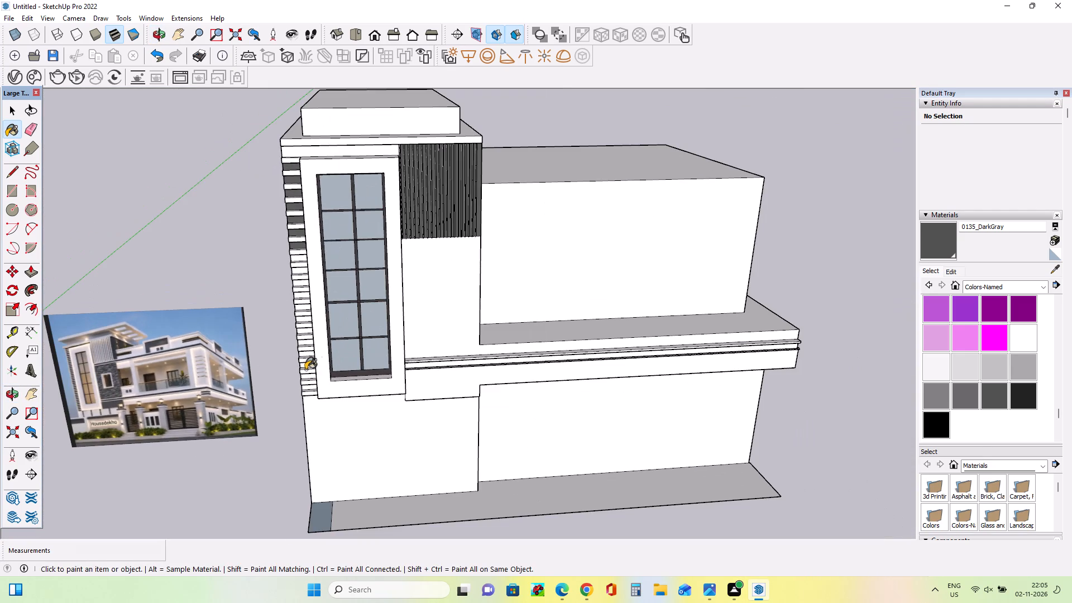
scroll(99, 368, "up", 15)
middle_click_drag(112, 373, 134, 319)
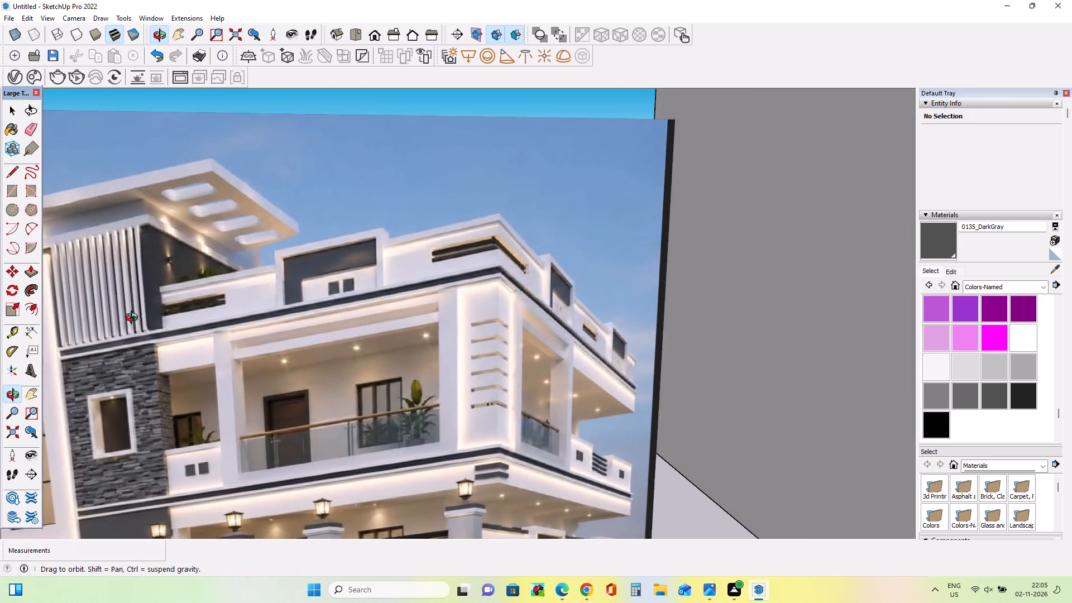
middle_click_drag(134, 319, 124, 357)
scroll(124, 356, "down", 7)
scroll(114, 363, "up", 1)
scroll(114, 363, "down", 7)
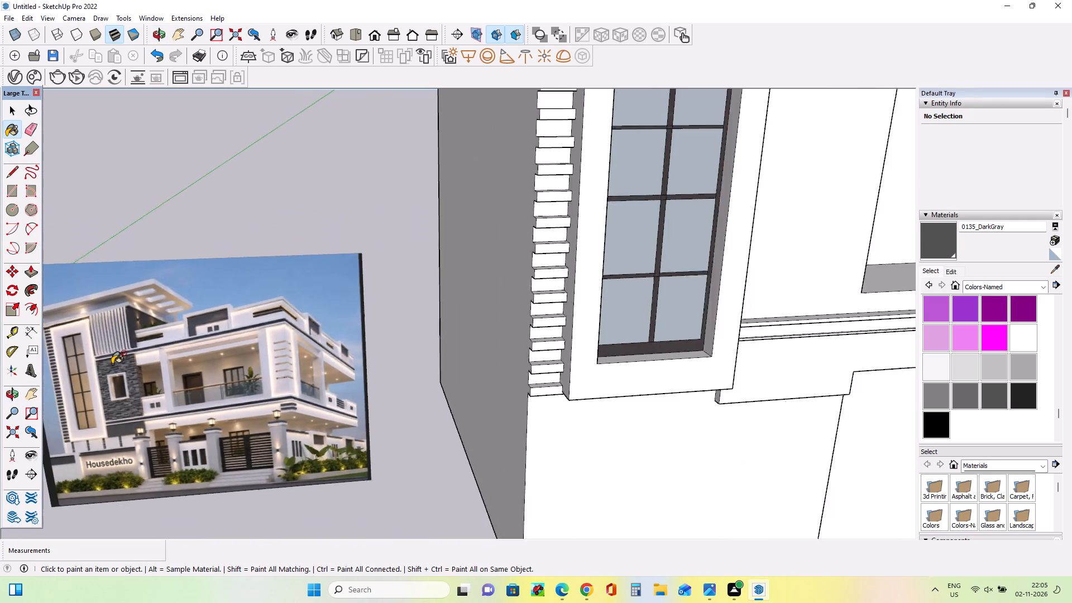
scroll(113, 363, "down", 6)
Push/Pull the front face of the upper-floor block outward by about 8' 1" toward the slab edge.
middle_click_drag(606, 327, 427, 356)
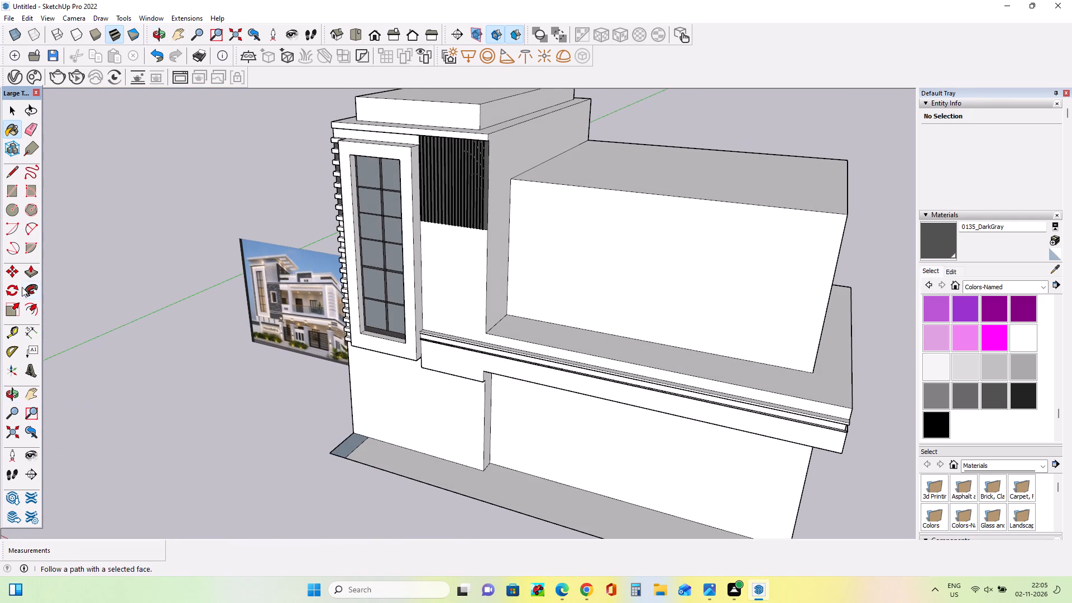
left_click(31, 273)
left_click_drag(601, 290, 590, 303)
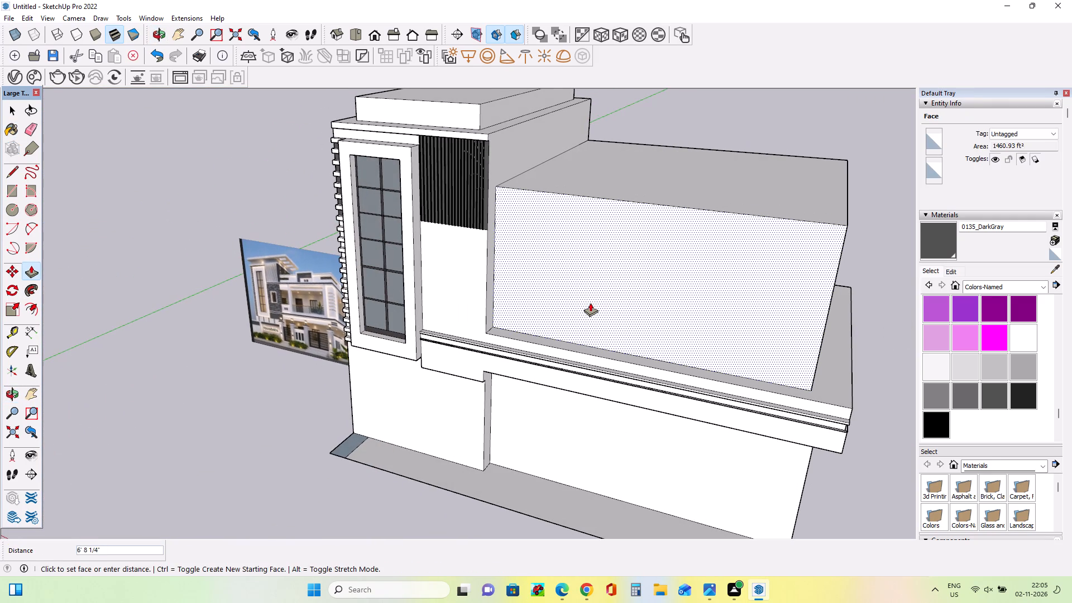
left_click_drag(590, 303, 588, 306)
Examine the upper-floor balcony, stone-clad wall and slatted panel in the reference image and compare them with the model's upper-floor block.
scroll(277, 290, "up", 13)
scroll(260, 307, "down", 2)
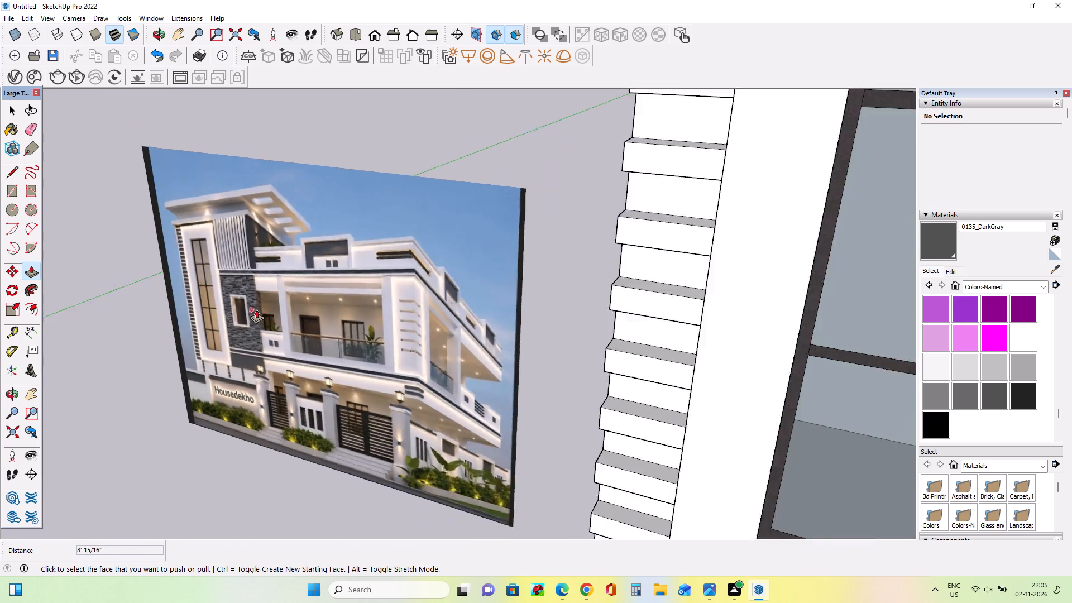
scroll(256, 309, "down", 16)
middle_click_drag(469, 287, 603, 181)
scroll(438, 267, "up", 4)
middle_click_drag(437, 272, 374, 329)
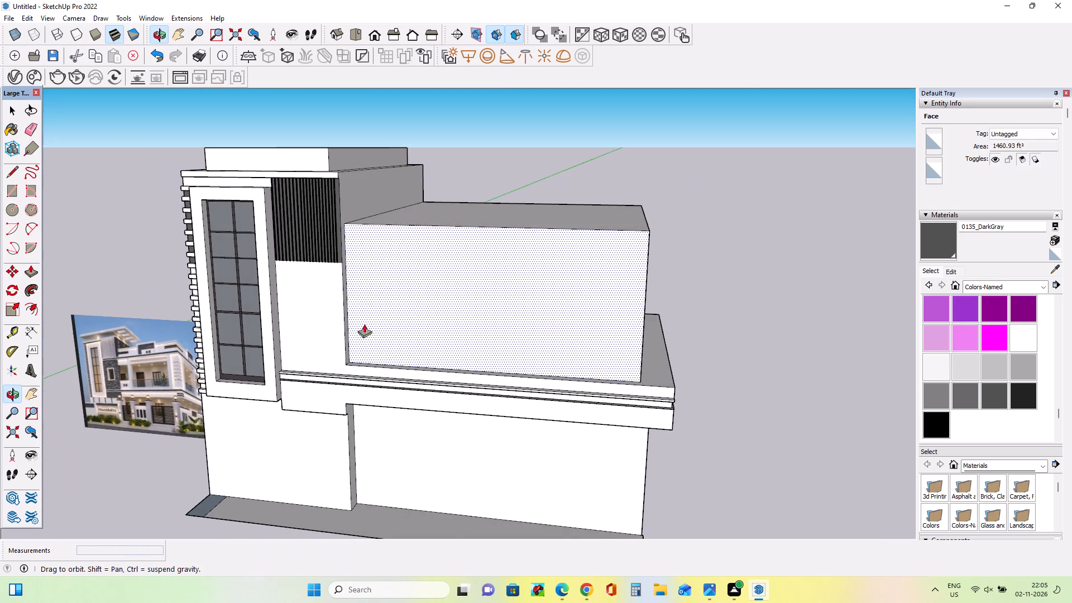
scroll(329, 284, "up", 4)
middle_click_drag(396, 293, 396, 302)
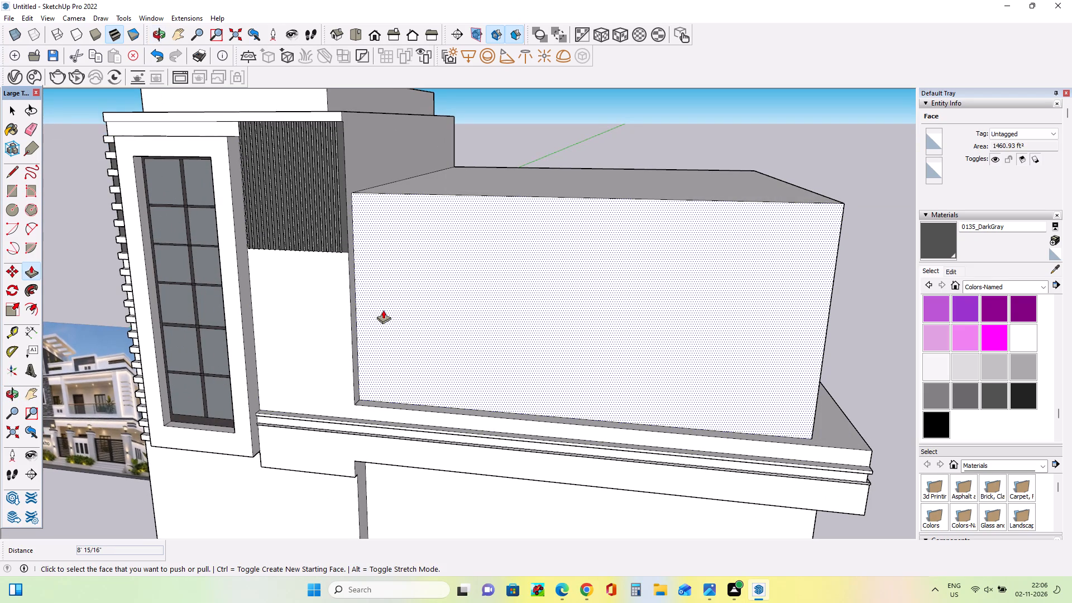
scroll(451, 311, "down", 5)
middle_click_drag(193, 379, 183, 386)
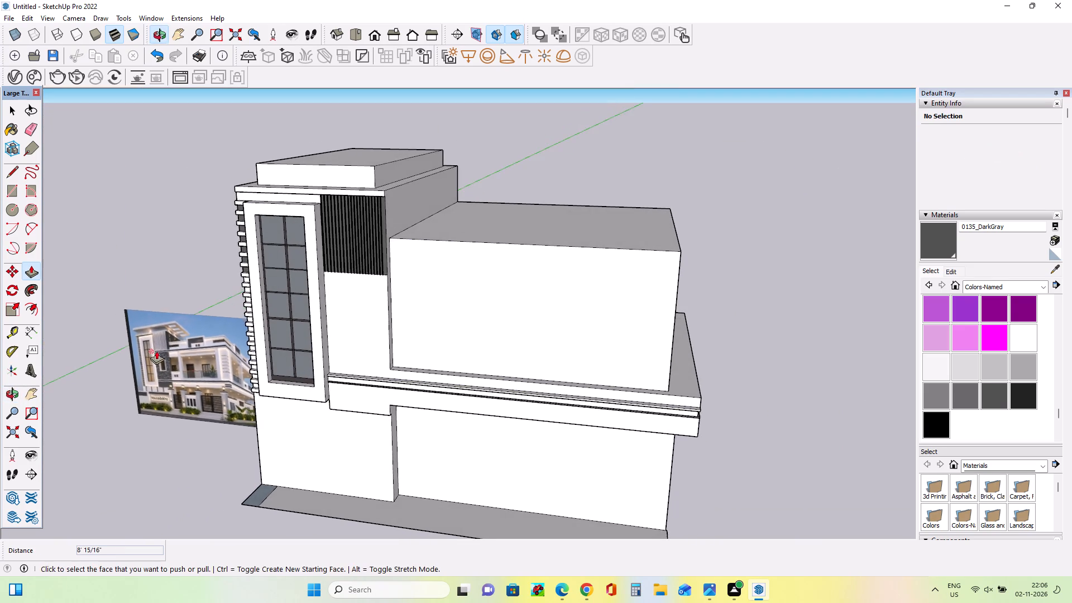
scroll(157, 349, "up", 12)
scroll(185, 361, "down", 1)
scroll(185, 361, "up", 2)
scroll(185, 361, "down", 3)
scroll(185, 361, "up", 1)
scroll(185, 363, "down", 8)
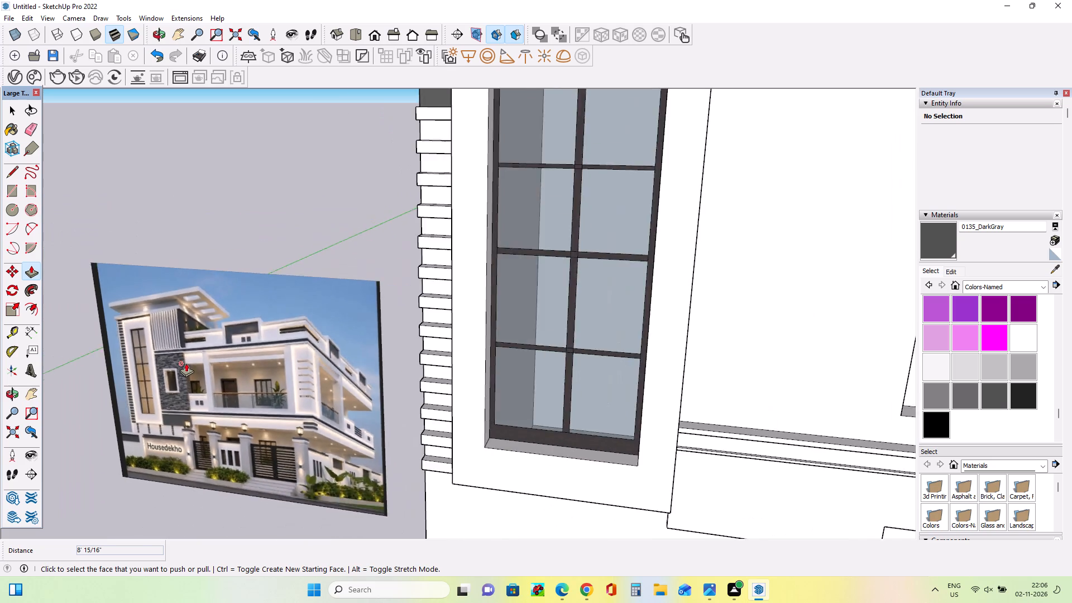
scroll(186, 363, "down", 4)
Draw a band about 13' 4 13/16" wide and 5 1/8" high directly beneath the slatted panel, spanning the wall's full width.
middle_click_drag(690, 280, 665, 327)
scroll(420, 269, "up", 5)
middle_click_drag(439, 282, 491, 194)
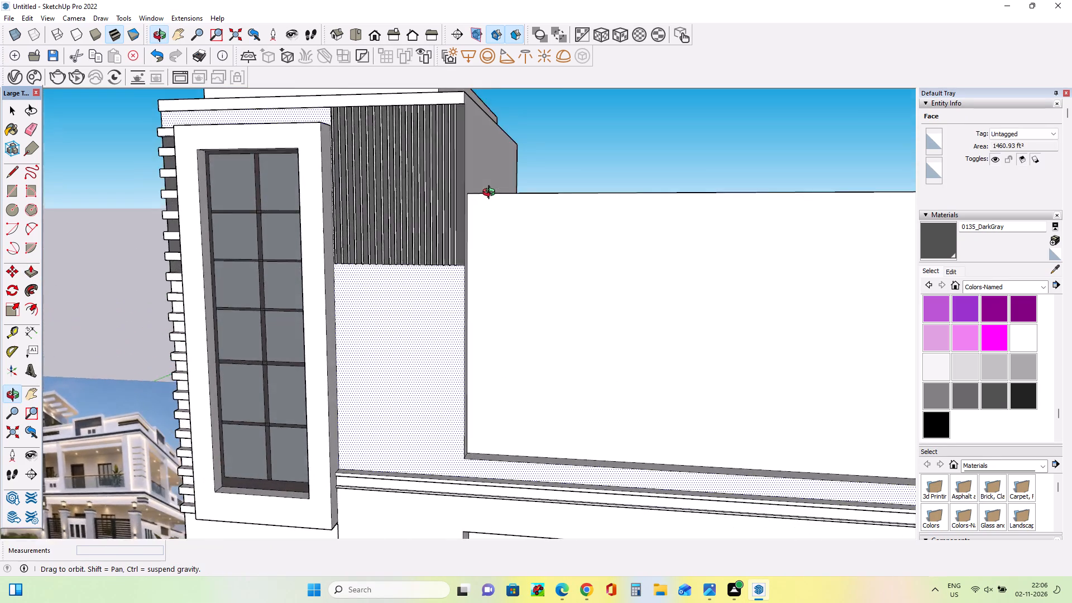
middle_click_drag(491, 194, 513, 227)
scroll(511, 237, "down", 2)
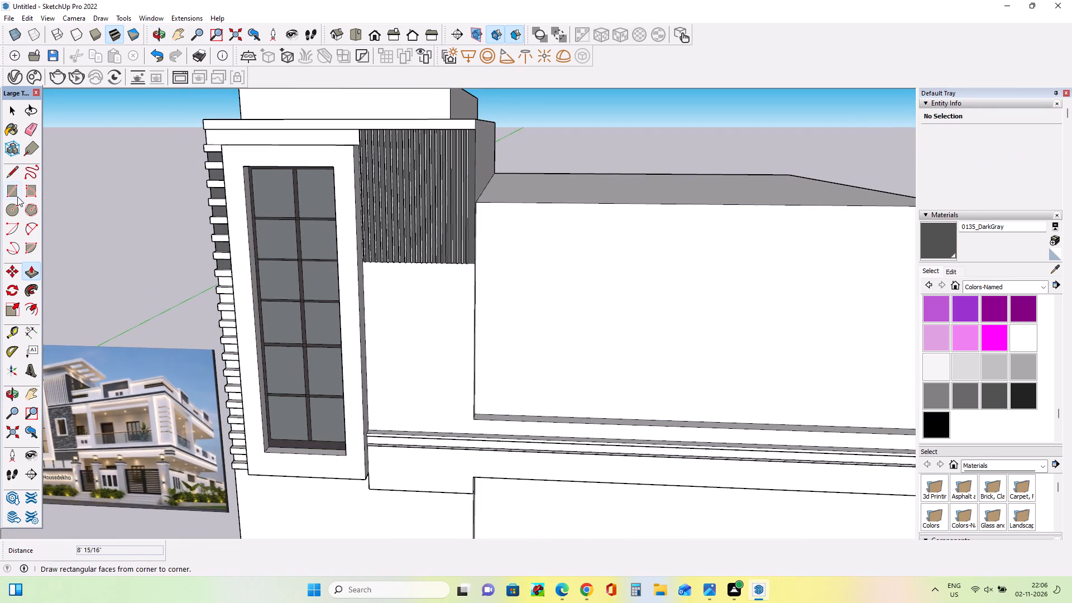
left_click(17, 197)
scroll(343, 264, "up", 9)
middle_click_drag(429, 314, 427, 234)
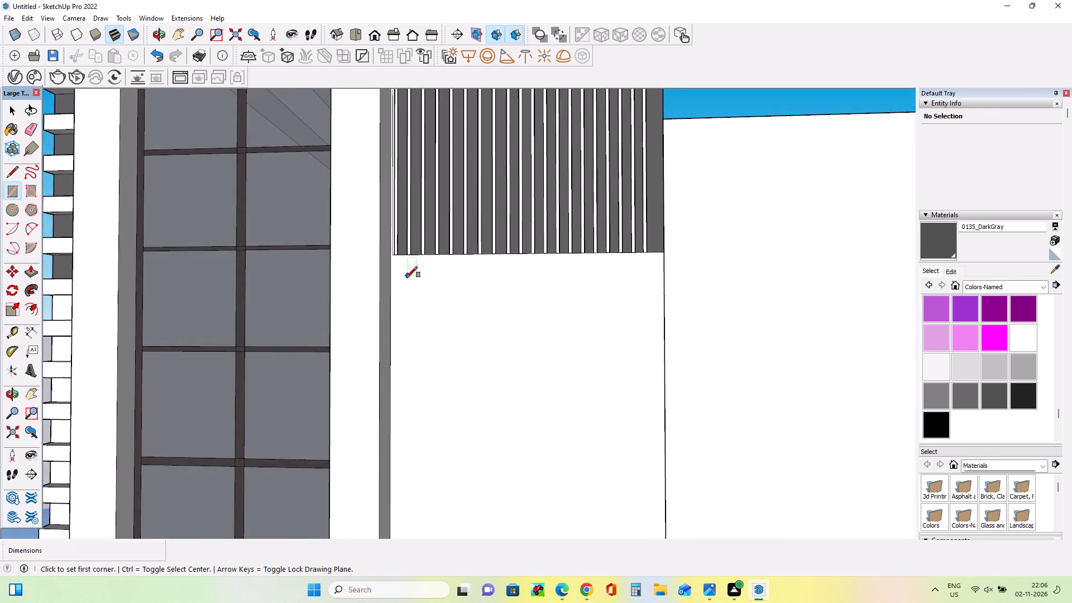
scroll(406, 277, "up", 9)
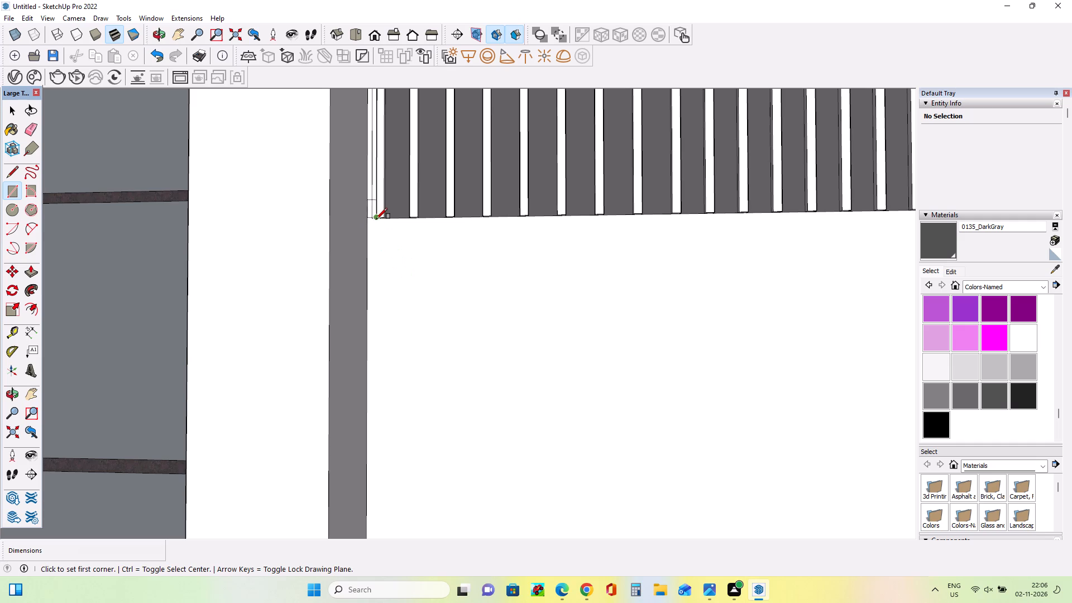
left_click(368, 221)
scroll(490, 266, "down", 9)
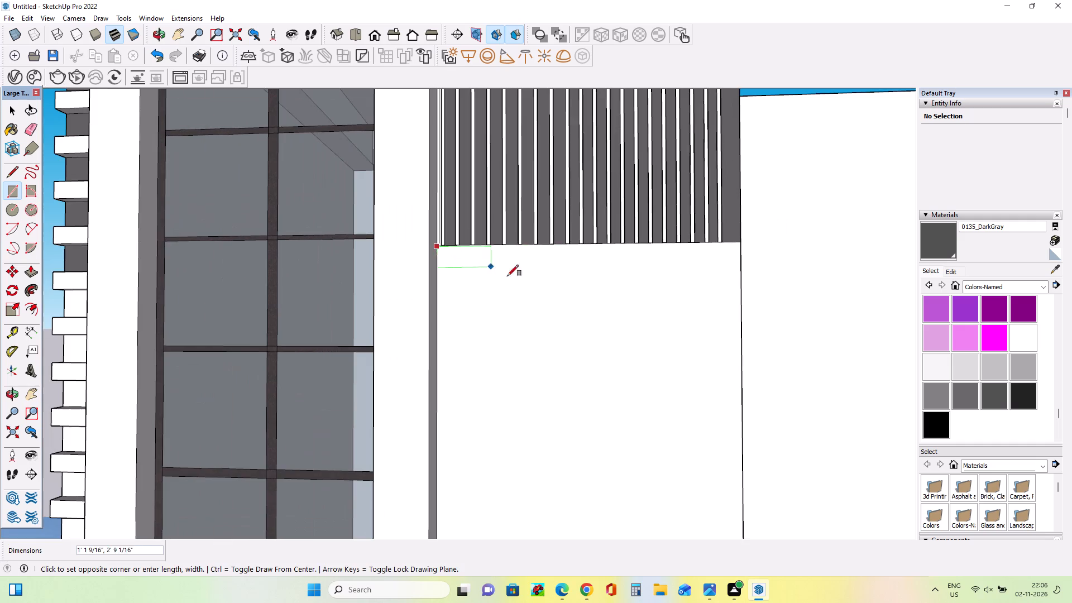
left_click(739, 253)
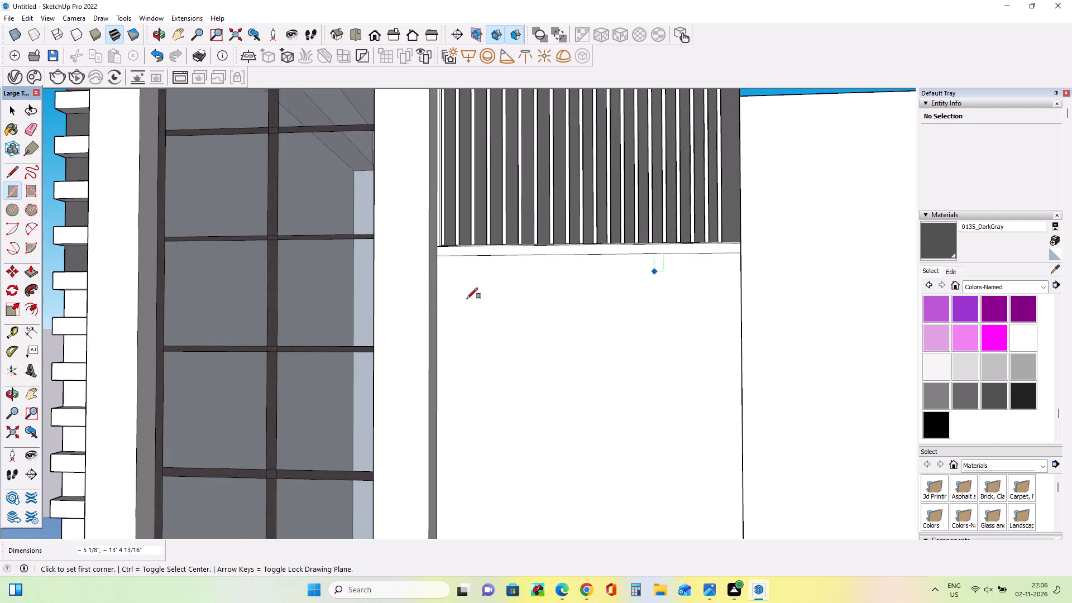
Continue the band with a rectangle about 1' 9 5/16" wide around the wall corner onto the narrow side face.
scroll(418, 303, "down", 13)
middle_click_drag(708, 350, 505, 403)
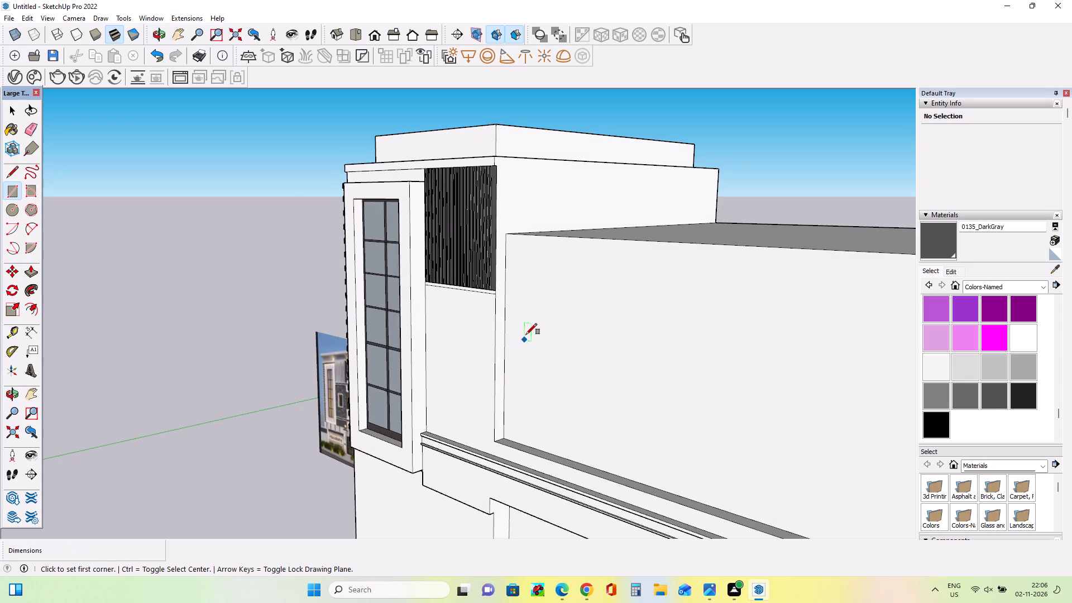
scroll(526, 332, "up", 9)
middle_click_drag(530, 332, 552, 346)
scroll(461, 332, "down", 3)
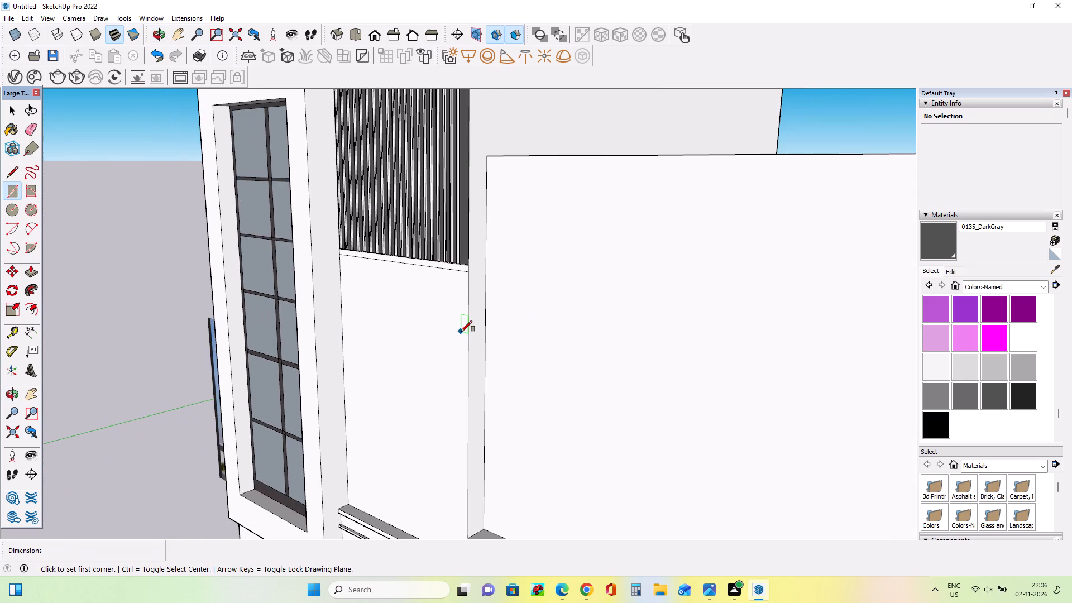
middle_click_drag(461, 332, 474, 334)
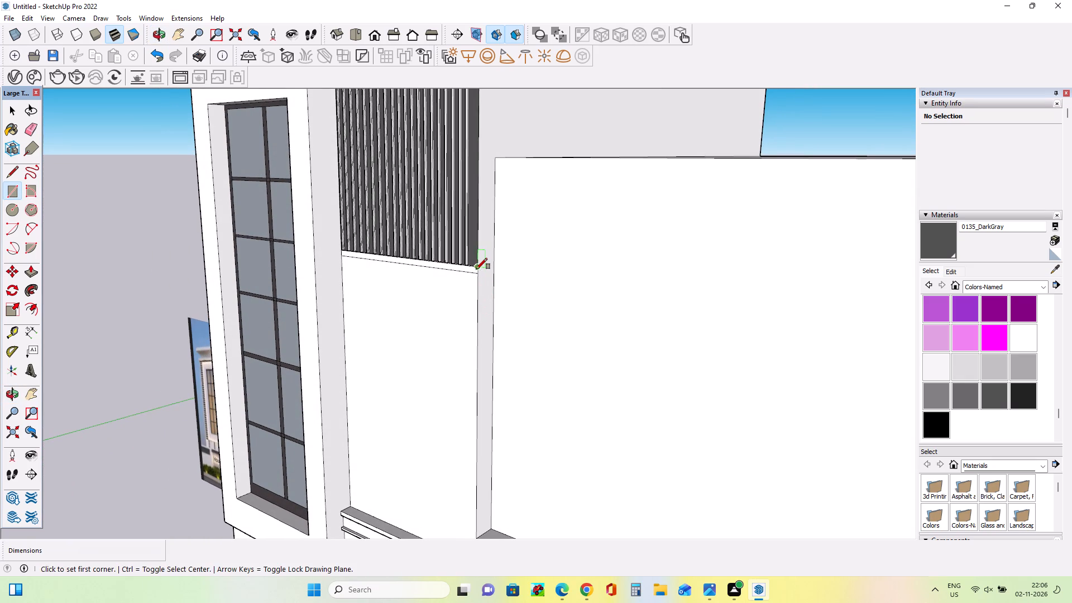
middle_click_drag(529, 287, 557, 286)
scroll(481, 274, "up", 6)
middle_click_drag(554, 288, 492, 298)
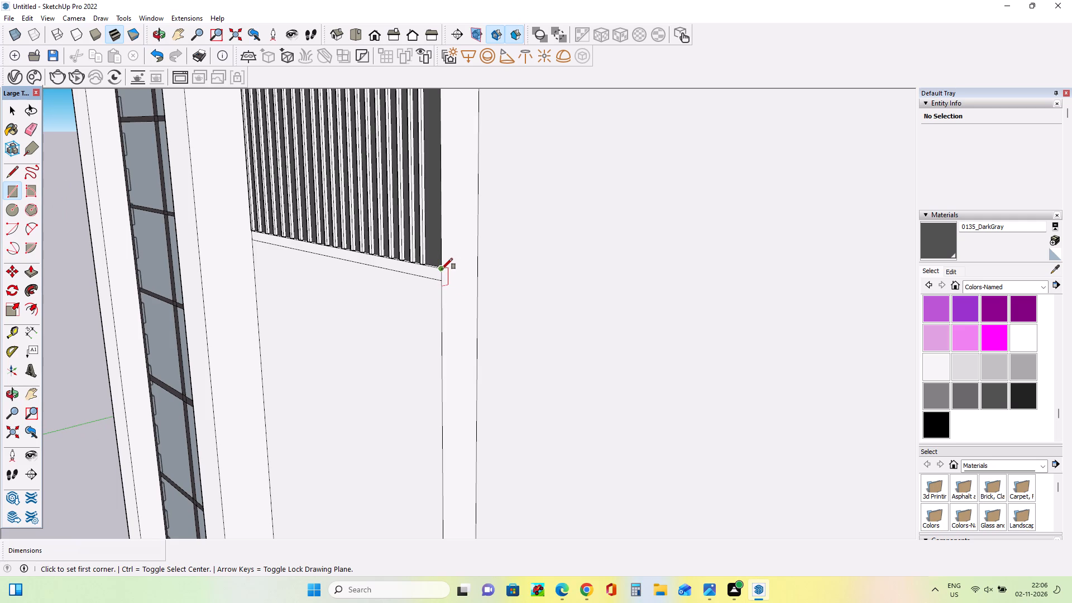
left_click(442, 267)
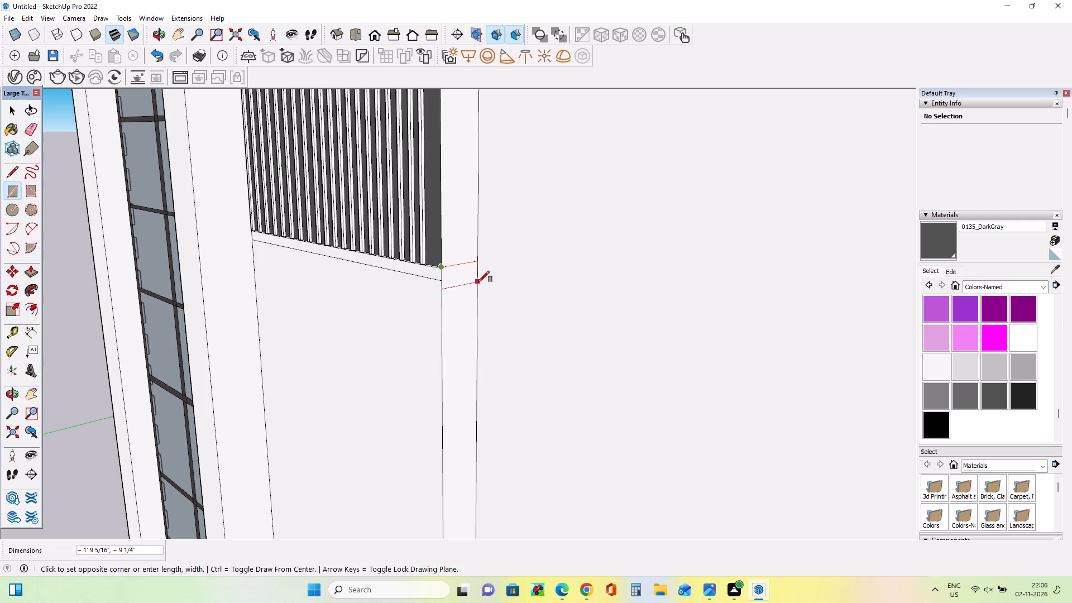
left_click(444, 279)
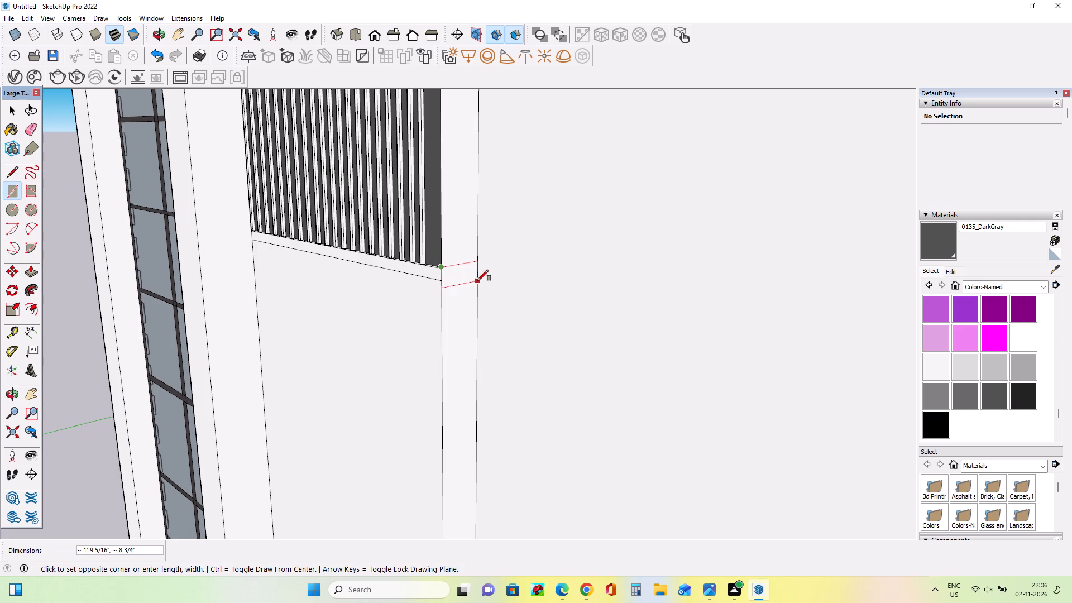
left_click(477, 279)
Extend the band as a thin rectangle about 54' 7 3/8" long across the upper-floor block's front face to its far edge.
middle_click_drag(468, 299, 470, 284)
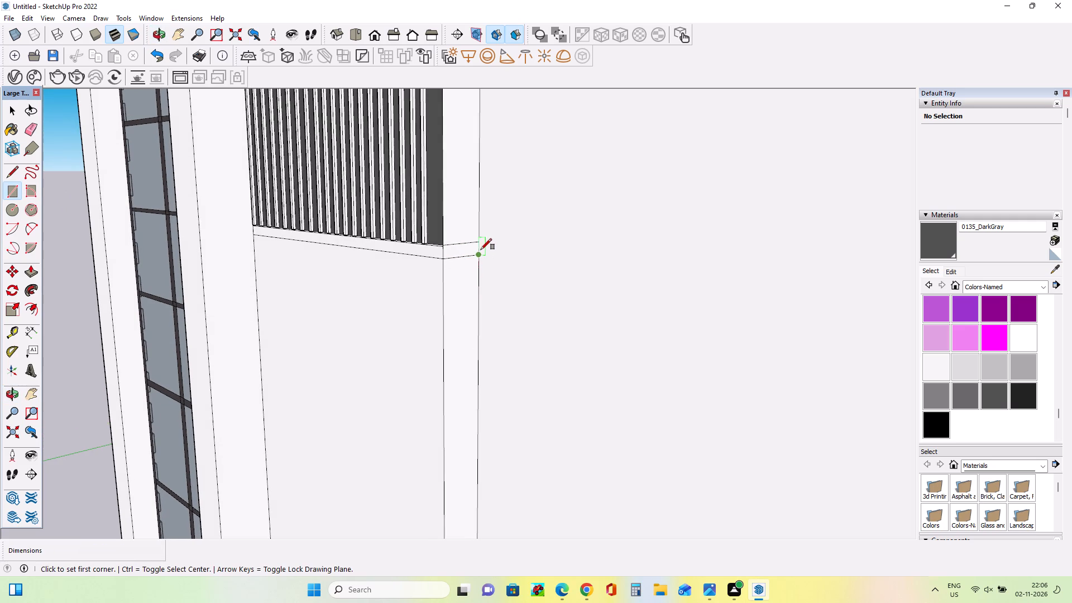
left_click_drag(479, 242, 486, 245)
scroll(494, 281, "down", 3)
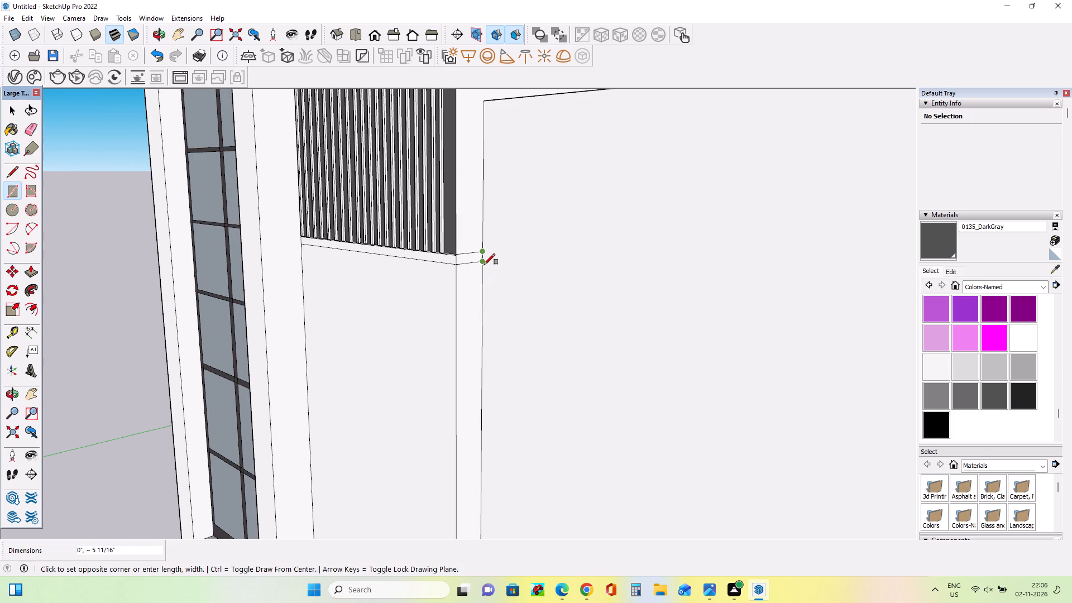
left_click_drag(484, 265, 489, 264)
scroll(540, 274, "down", 18)
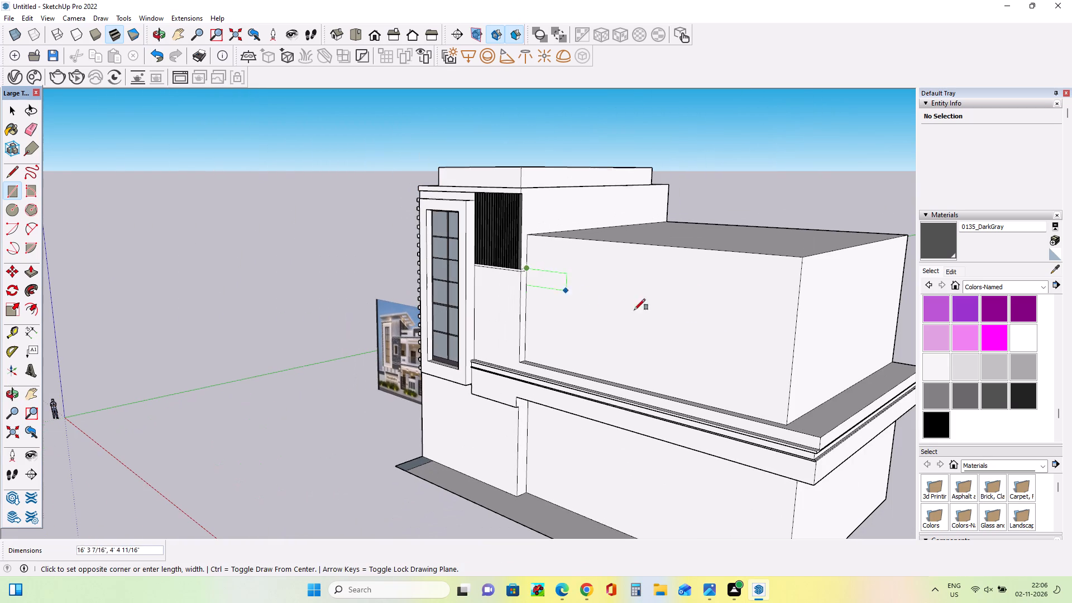
scroll(798, 308, "up", 4)
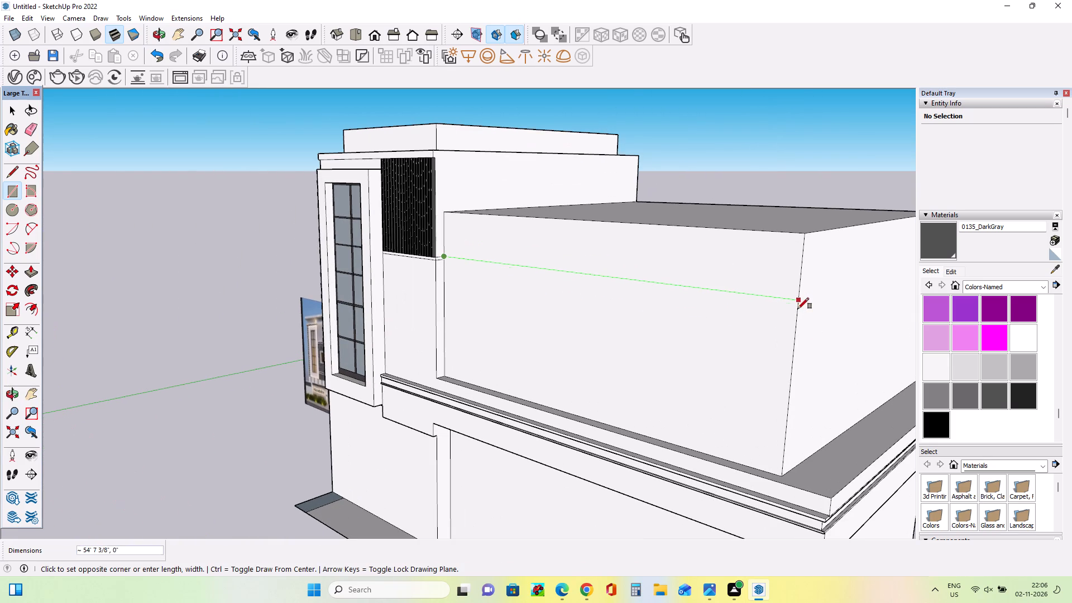
left_click(796, 310)
Examine the dark cornice band, slatted panel base and roof parapet above the balcony in the reference image.
middle_click_drag(655, 367, 781, 353)
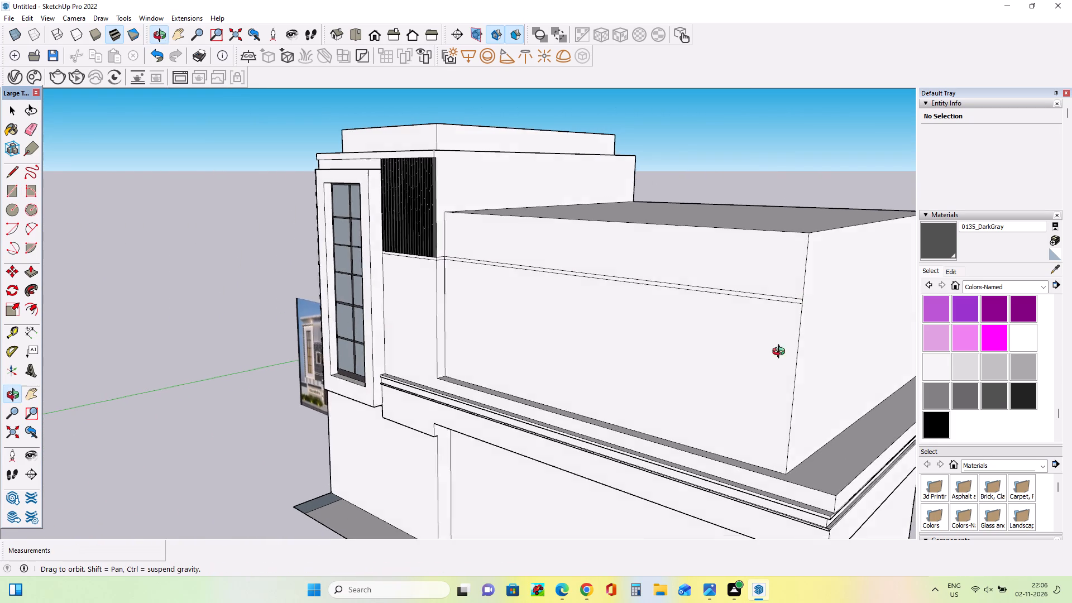
middle_click_drag(781, 353, 894, 341)
scroll(163, 419, "up", 11)
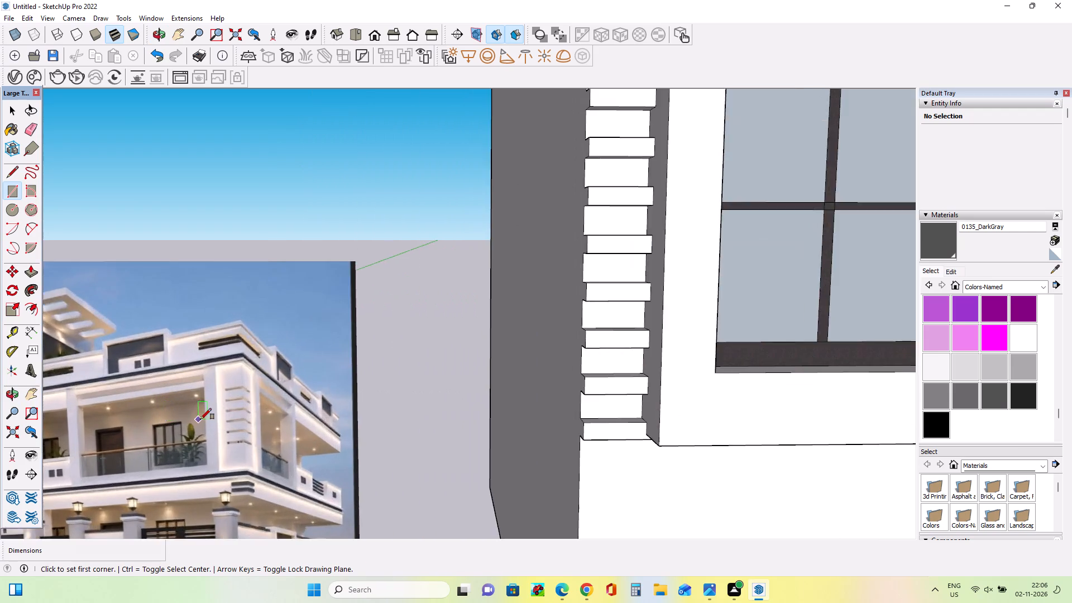
scroll(200, 419, "up", 2)
scroll(328, 423, "down", 9)
scroll(183, 430, "up", 9)
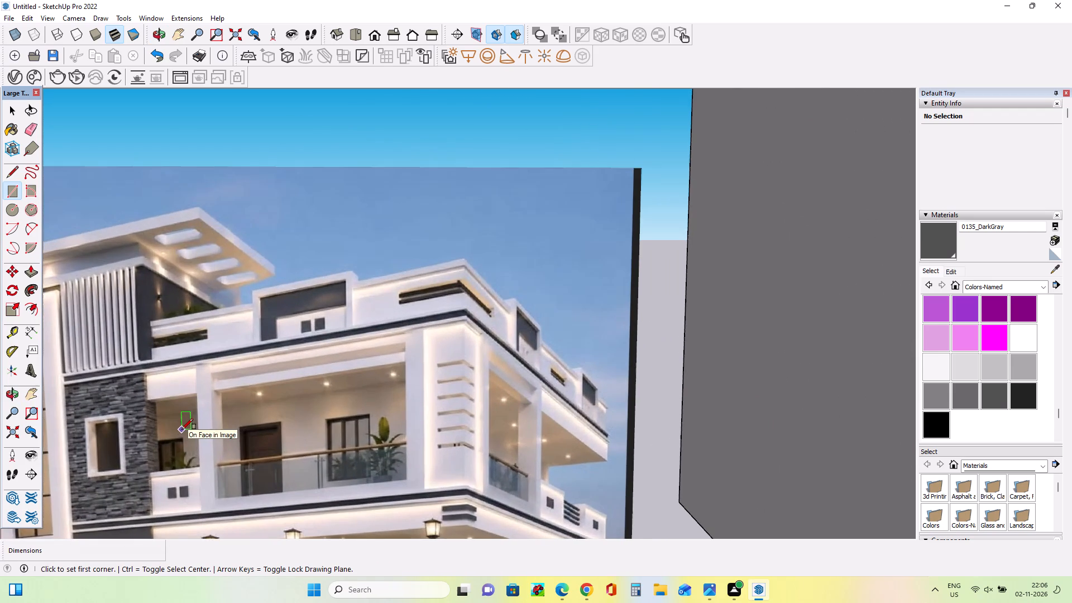
middle_click_drag(182, 429, 185, 435)
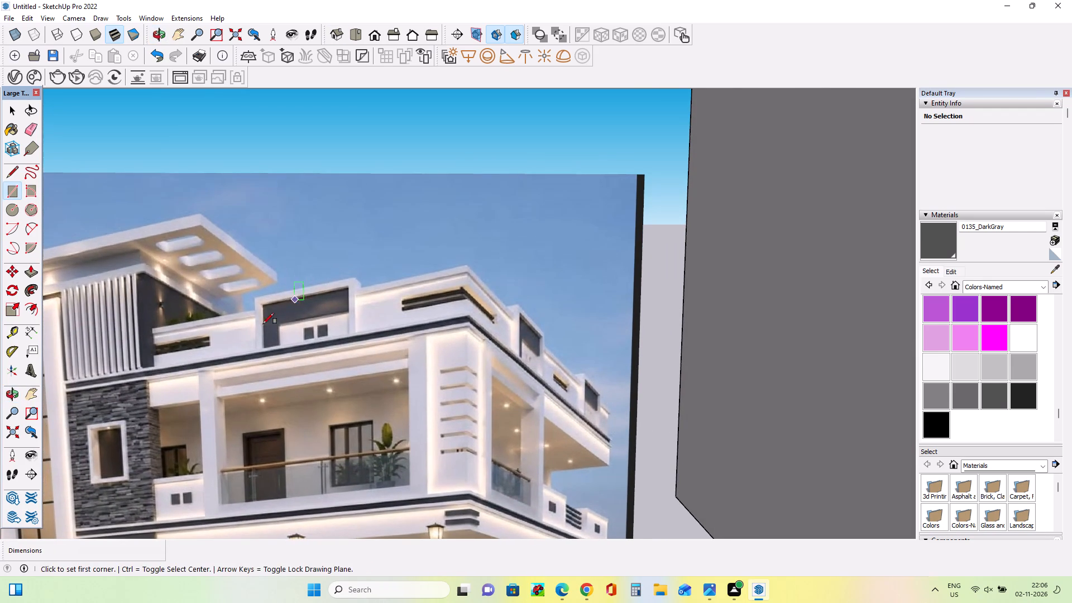
middle_click_drag(203, 344, 187, 379)
scroll(107, 437, "up", 4)
middle_click_drag(147, 435, 148, 389)
middle_click_drag(96, 377, 108, 393)
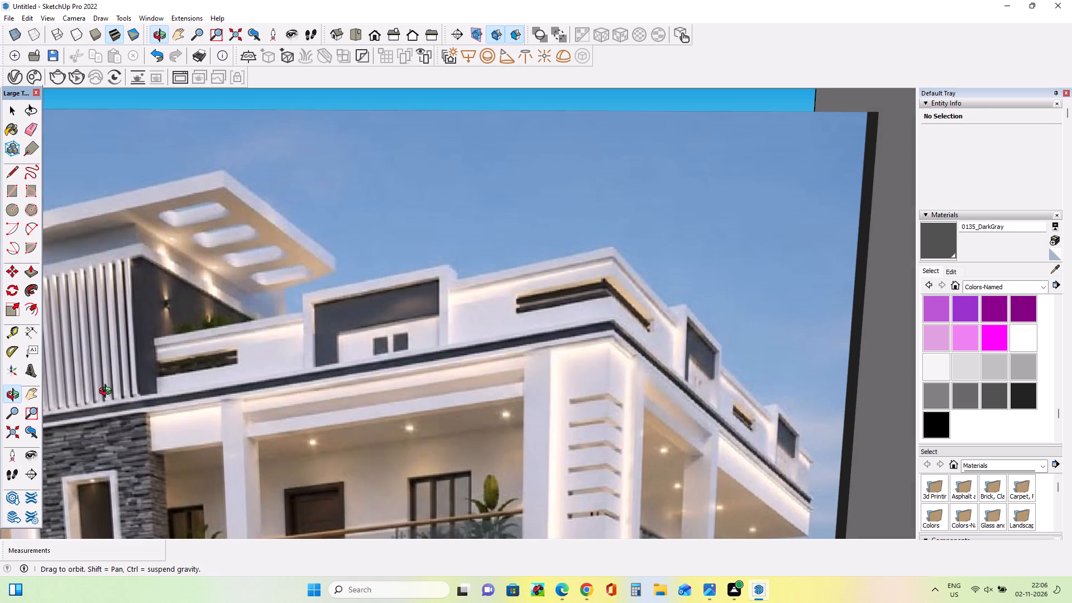
middle_click_drag(108, 393, 104, 389)
scroll(94, 371, "down", 18)
middle_click_drag(395, 413, 330, 435)
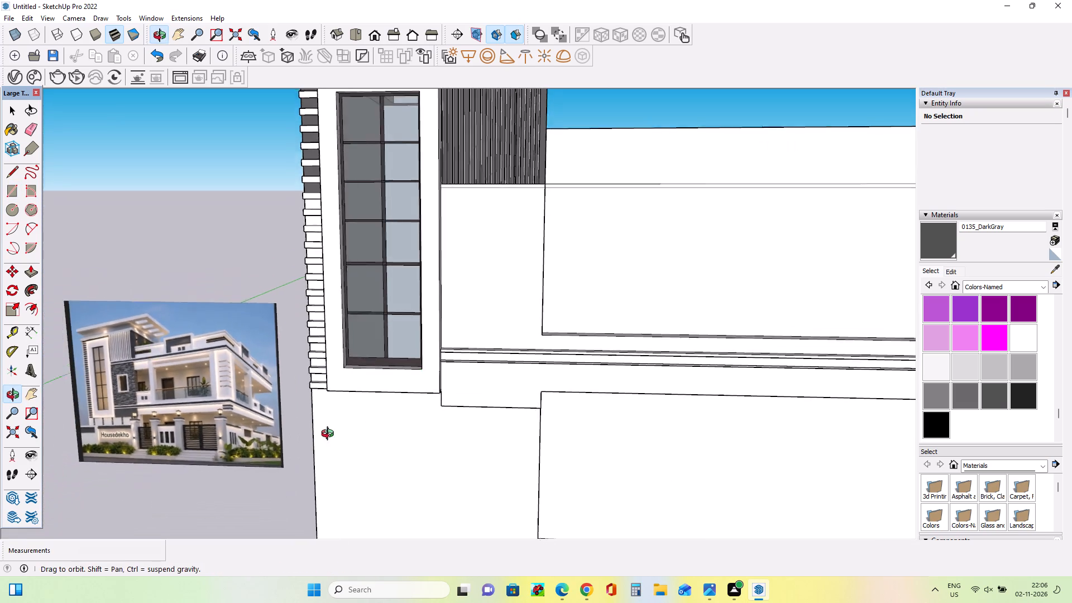
Push/Pull the upper-floor block's front face below the band outward about 1' 9 5/16", flush with the wall beneath the slatted panel.
middle_click_drag(330, 435, 231, 443)
scroll(602, 301, "up", 2)
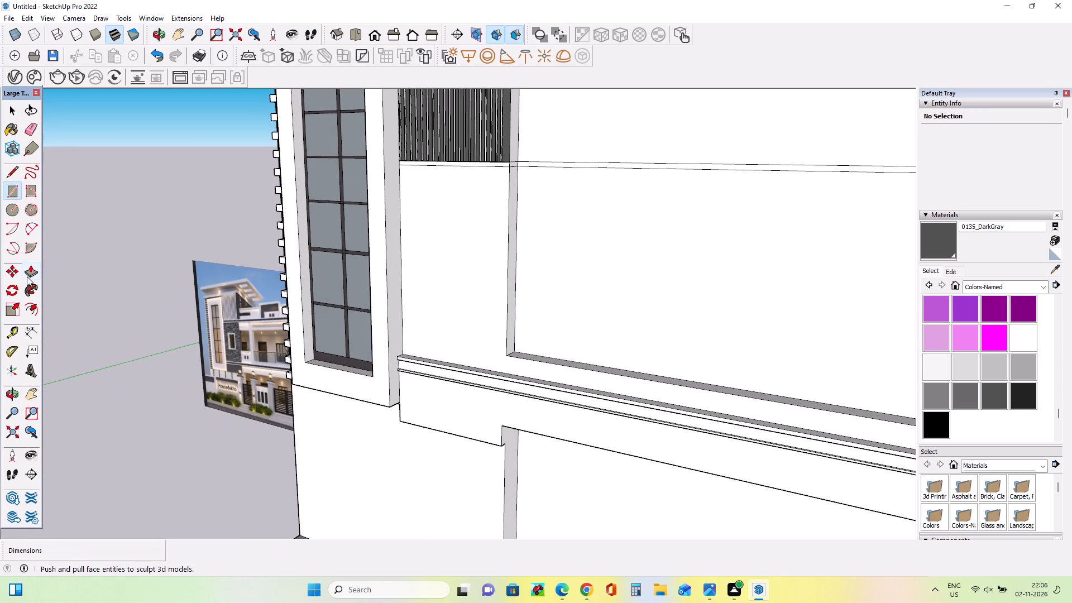
left_click(27, 276)
left_click_drag(602, 275, 595, 285)
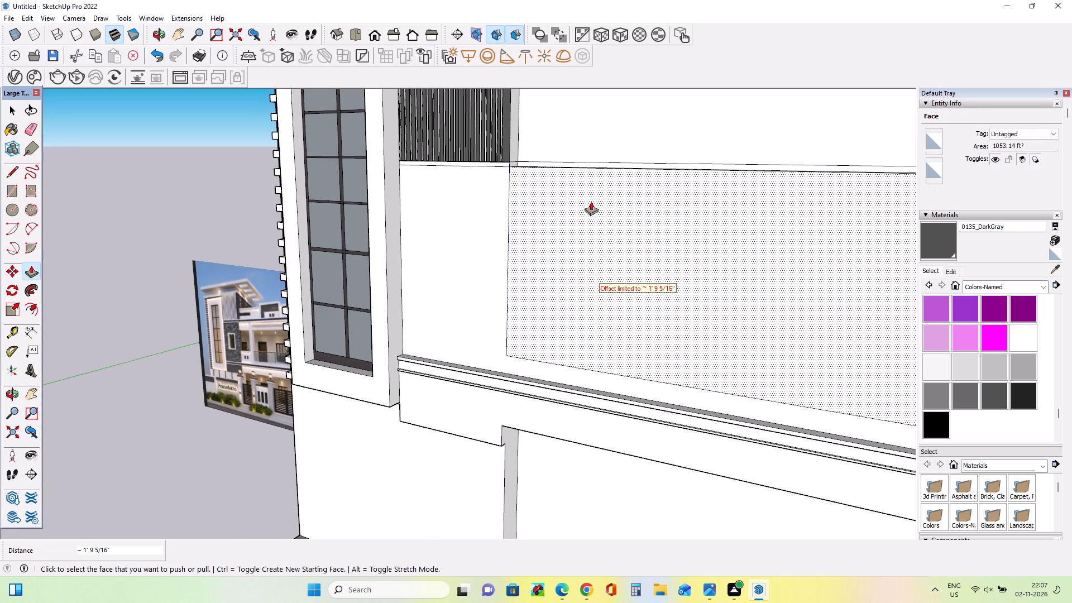
Push/Pull the narrow band face on the upper-floor block's front outward, leaving it behind the plane of the slatted wall.
scroll(587, 131, "up", 3)
scroll(530, 170, "up", 4)
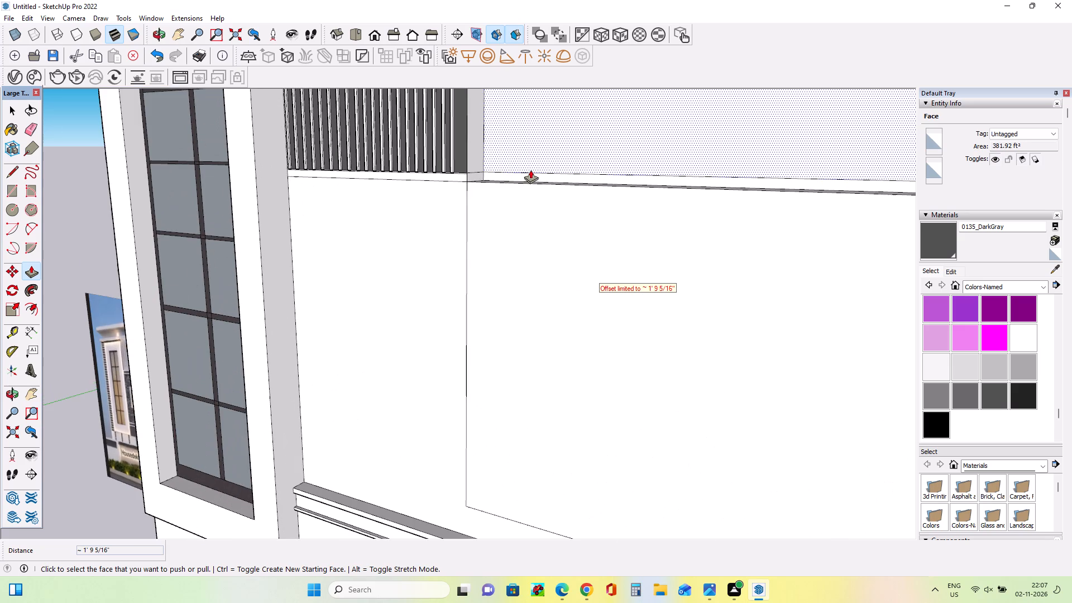
left_click_drag(524, 174, 520, 175)
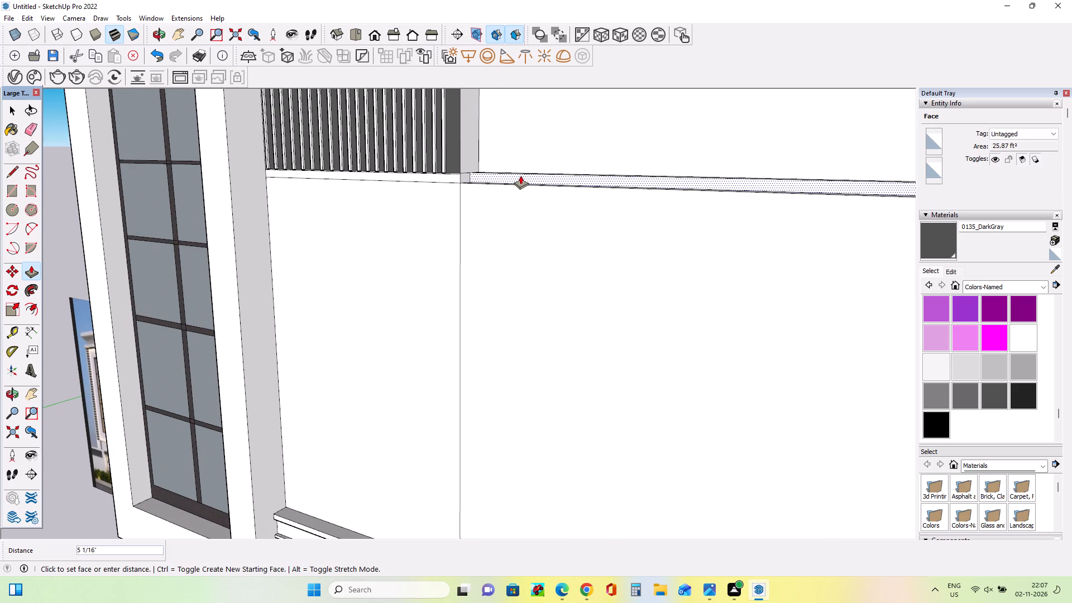
left_click_drag(520, 175, 515, 178)
Align the block's front faces with the band, pushing the lower one in about 9 1/16" and pulling the upper one out 1' 1/4".
left_click_drag(520, 219, 525, 181)
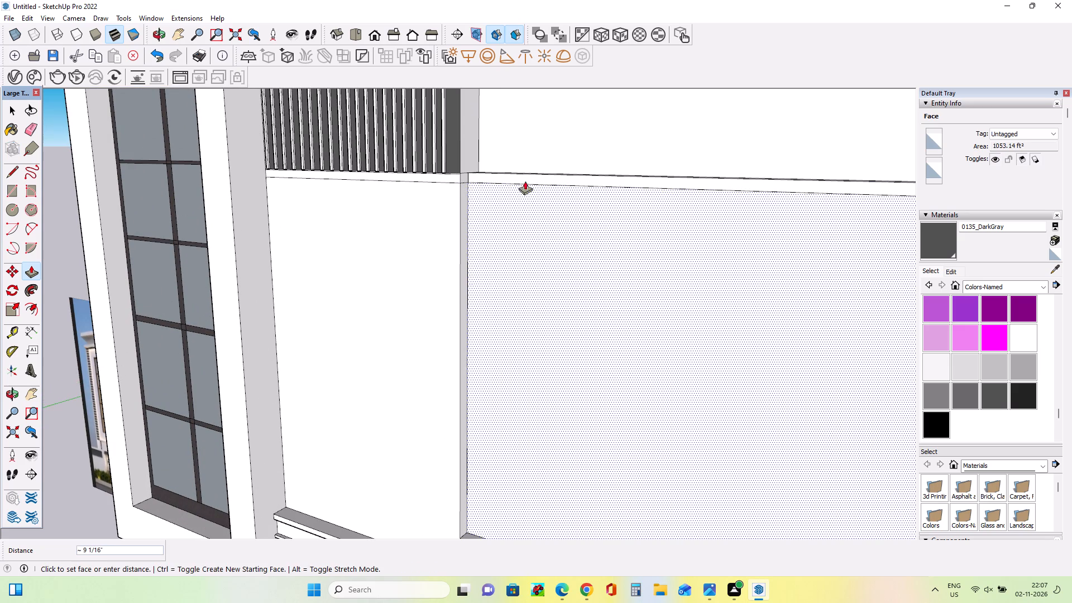
left_click_drag(525, 181, 525, 178)
left_click_drag(534, 122, 548, 190)
Push/Pull the block's narrow band outward about 9 1/16", flush with the band beneath the slatted panel.
scroll(497, 203, "down", 11)
middle_click_drag(509, 219, 553, 264)
scroll(515, 202, "up", 7)
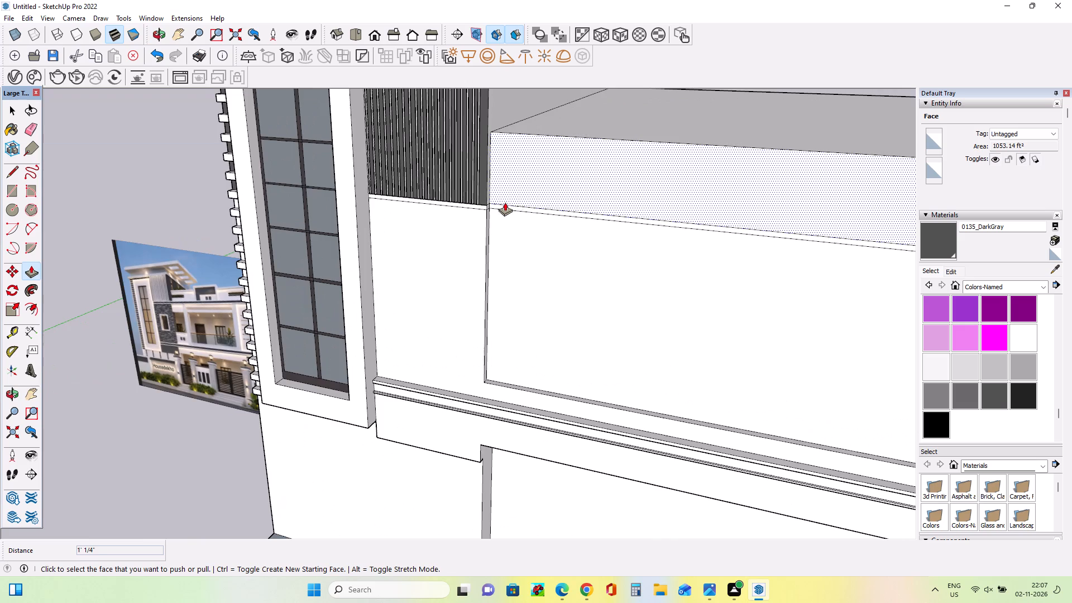
scroll(505, 202, "up", 8)
left_click_drag(501, 210, 494, 207)
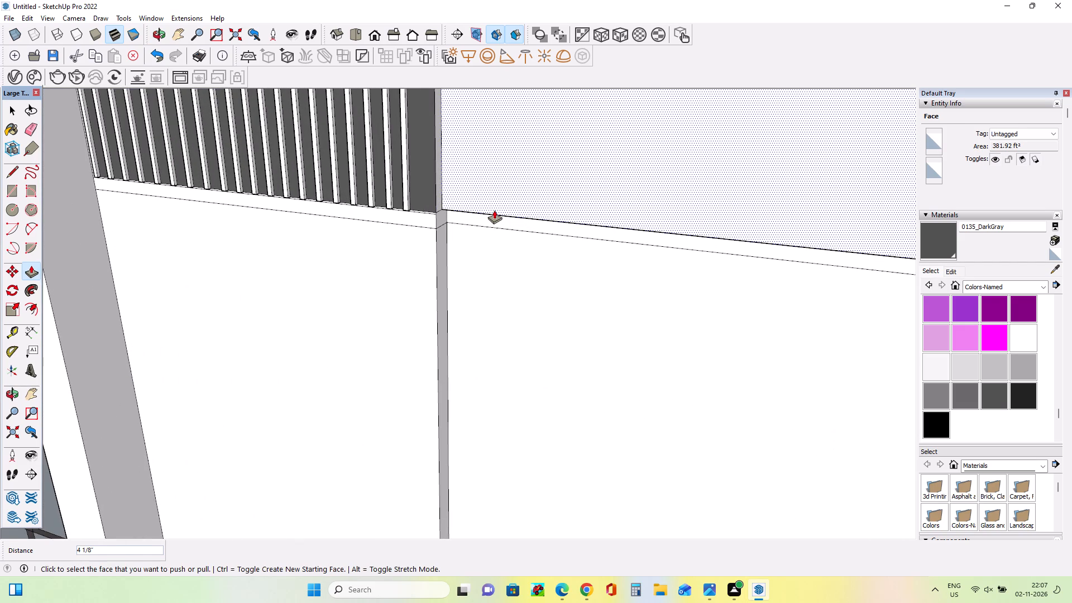
key("ctrl+z")
left_click_drag(492, 214, 438, 218)
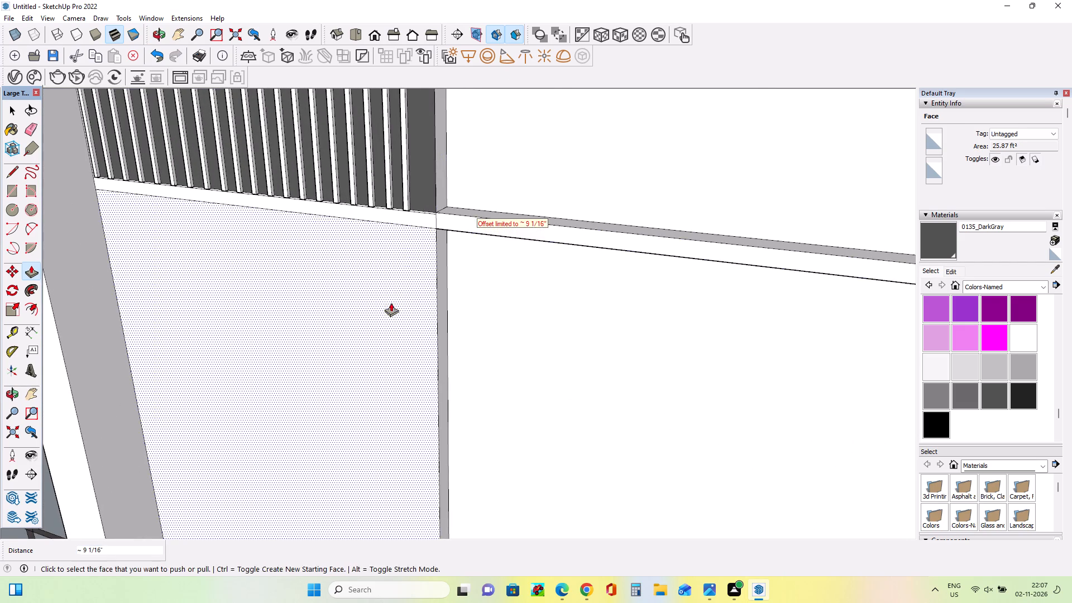
Push/Pull the band beneath the slatted panel outward 6 7/16" and bring the upper-floor block's narrow band flush with it.
middle_click_drag(391, 303, 429, 194)
scroll(425, 194, "up", 4)
left_click_drag(432, 204, 420, 207)
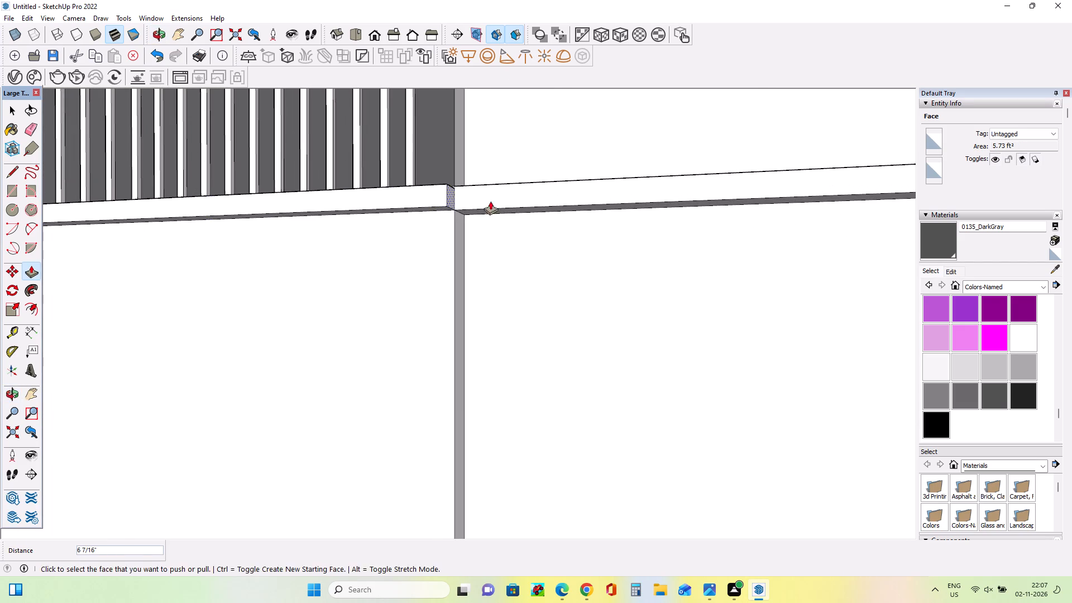
left_click_drag(490, 200, 420, 199)
Push/Pull the top face of the block's narrow band about 9/16", level with the band beneath the slatted panel.
middle_click_drag(443, 234, 563, 424)
scroll(586, 438, "up", 1)
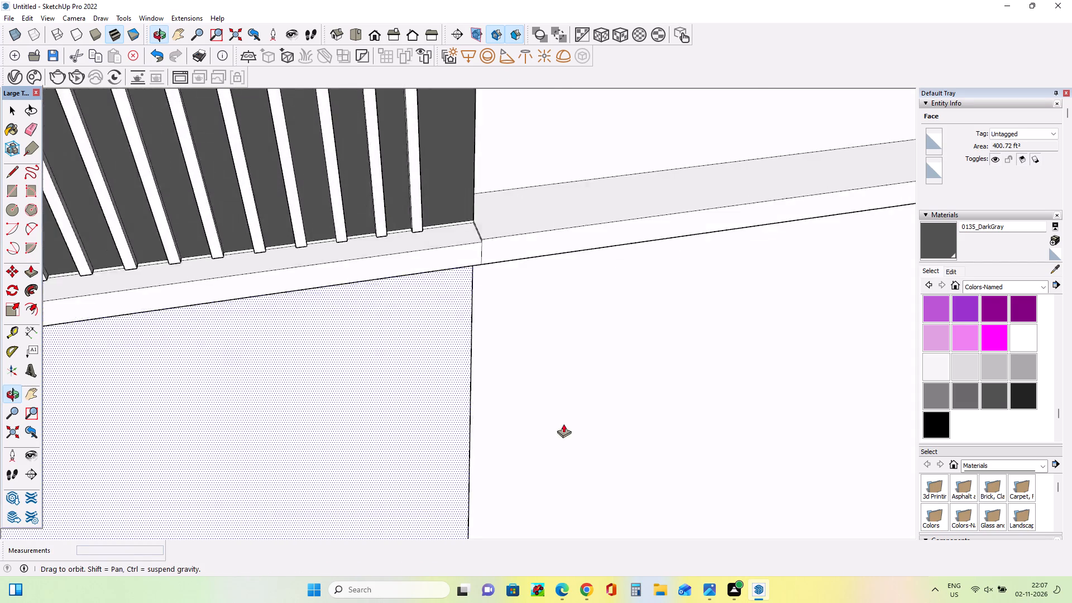
middle_click_drag(563, 424, 582, 438)
scroll(498, 239, "up", 9)
left_click_drag(465, 222, 435, 237)
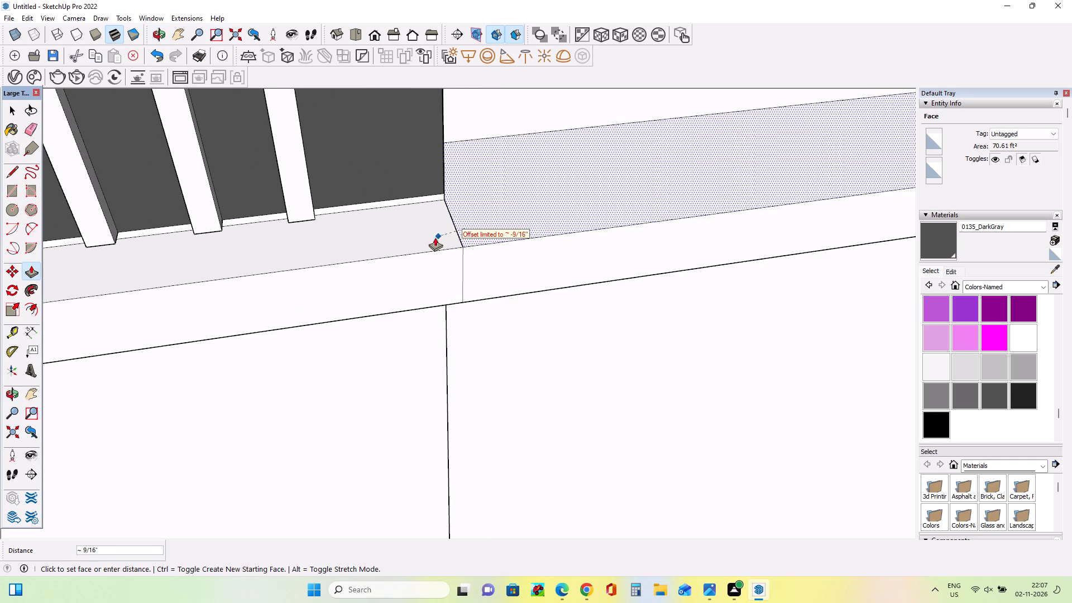
left_click_drag(435, 237, 432, 239)
Examine the reference image for the cornice line and parapet around the slatted panel and balcony.
middle_click_drag(470, 247, 351, 242)
scroll(344, 233, "down", 14)
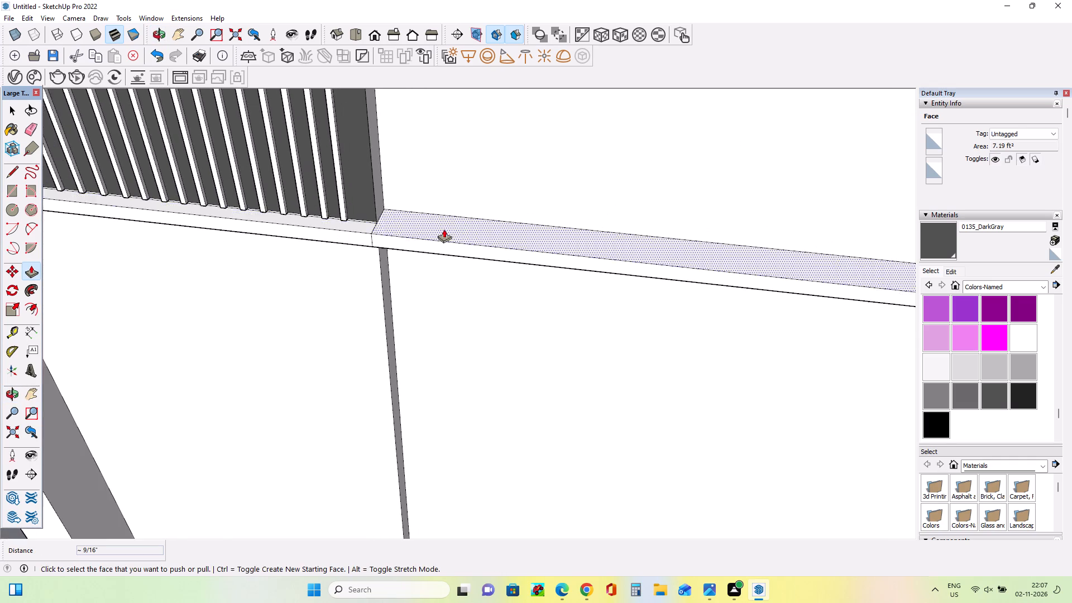
scroll(444, 229, "down", 13)
scroll(471, 234, "up", 1)
scroll(471, 234, "down", 13)
middle_click_drag(508, 244, 653, 130)
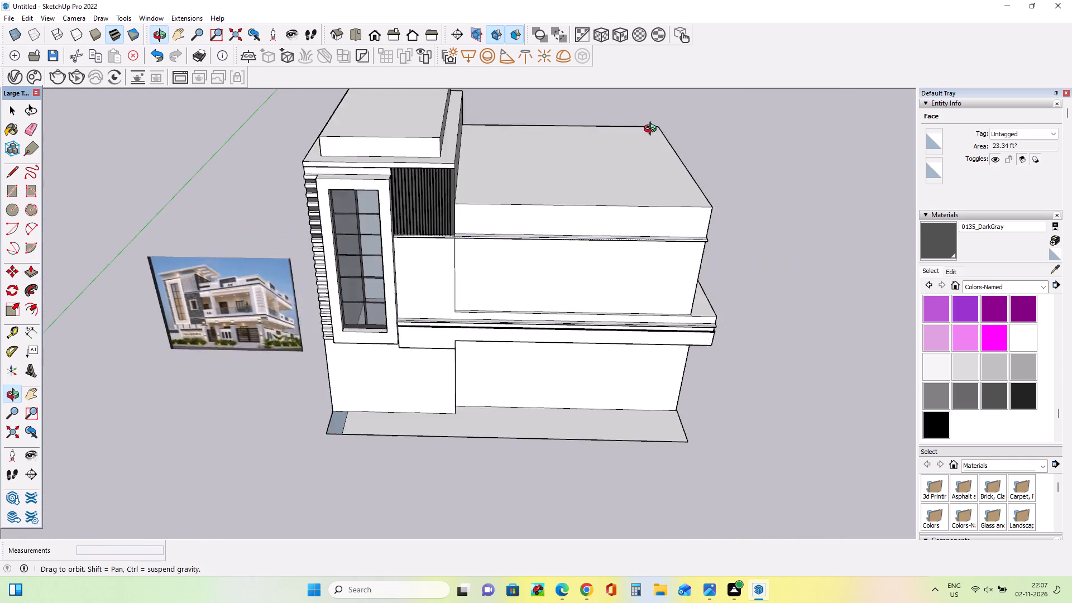
middle_click_drag(653, 130, 699, 81)
scroll(89, 381, "up", 13)
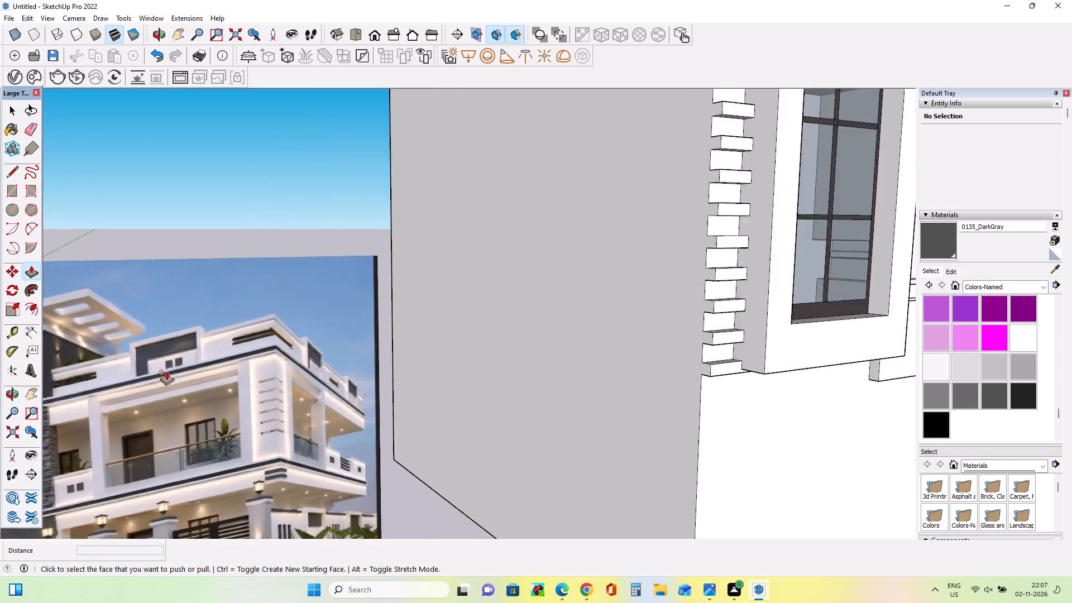
scroll(166, 371, "up", 6)
scroll(434, 370, "down", 11)
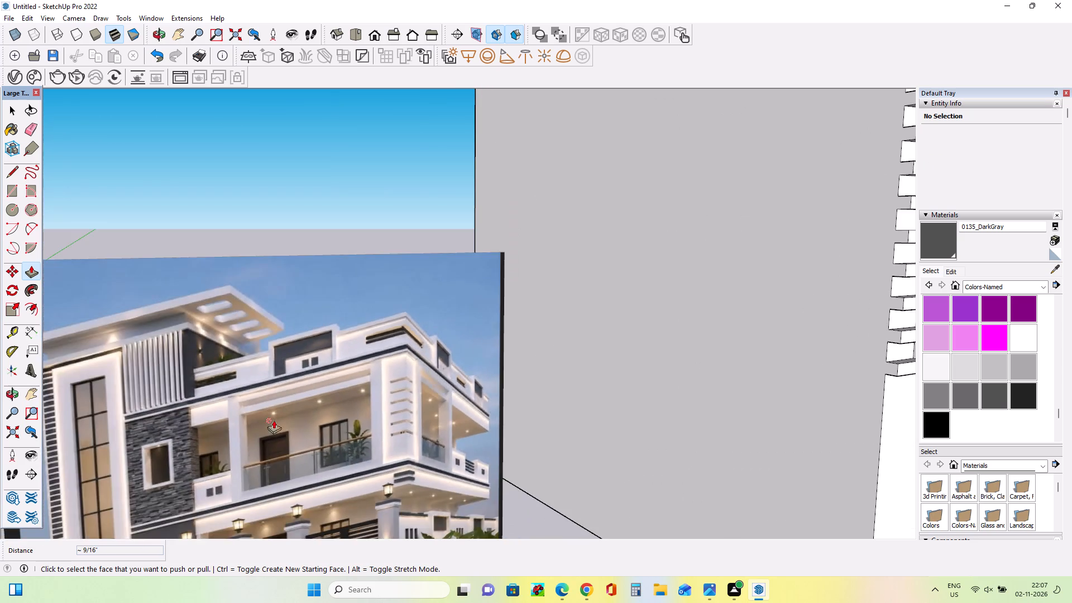
scroll(254, 423, "up", 11)
scroll(286, 383, "down", 5)
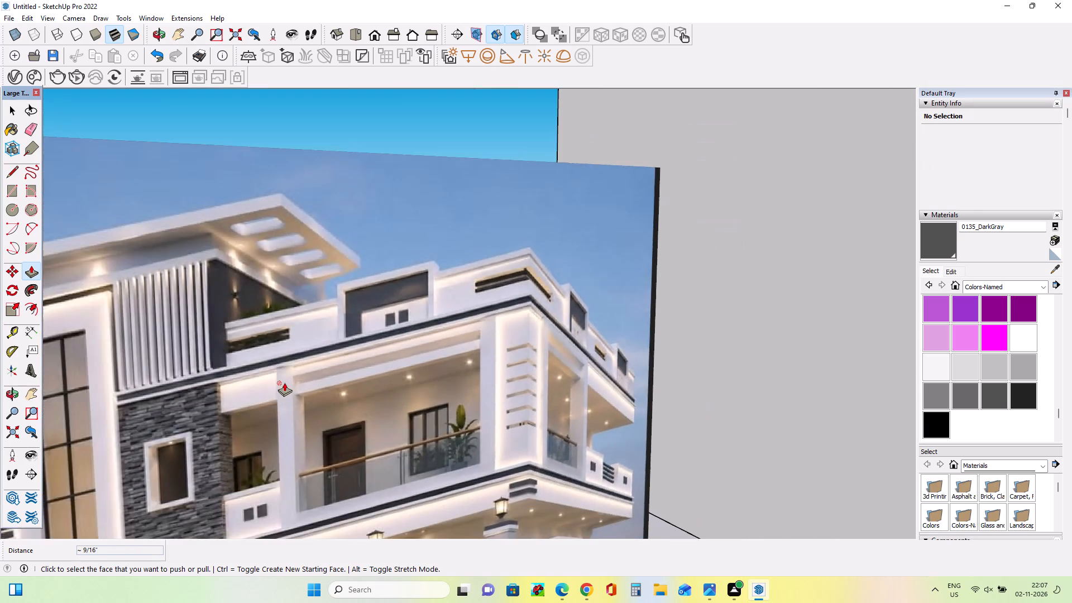
scroll(284, 382, "down", 11)
scroll(284, 382, "up", 1)
scroll(284, 382, "down", 5)
scroll(284, 382, "up", 2)
scroll(284, 382, "down", 5)
scroll(629, 251, "down", 5)
Push/Pull the roof face of the upper-floor block upward 2' 9 1/2".
middle_click_drag(643, 259, 371, 284)
scroll(672, 232, "up", 5)
scroll(591, 263, "up", 1)
middle_click_drag(595, 264, 685, 212)
middle_click_drag(667, 332, 578, 468)
left_click_drag(645, 248, 652, 231)
Compare the facade's overall proportions and band level with the reference image.
middle_click_drag(471, 319, 655, 94)
scroll(472, 274, "up", 3)
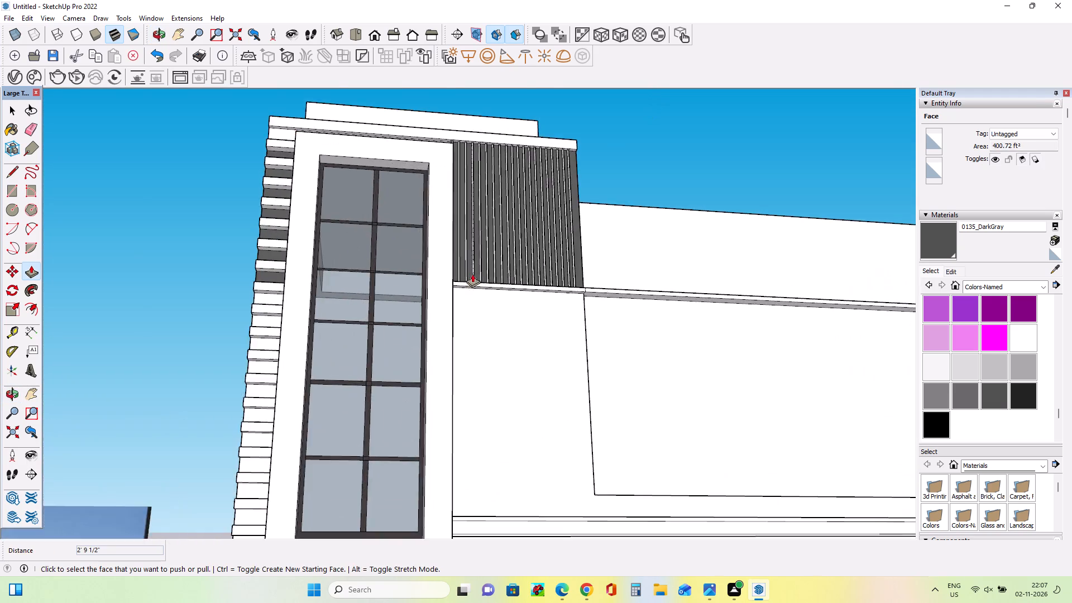
scroll(472, 274, "up", 6)
middle_click_drag(505, 301, 431, 379)
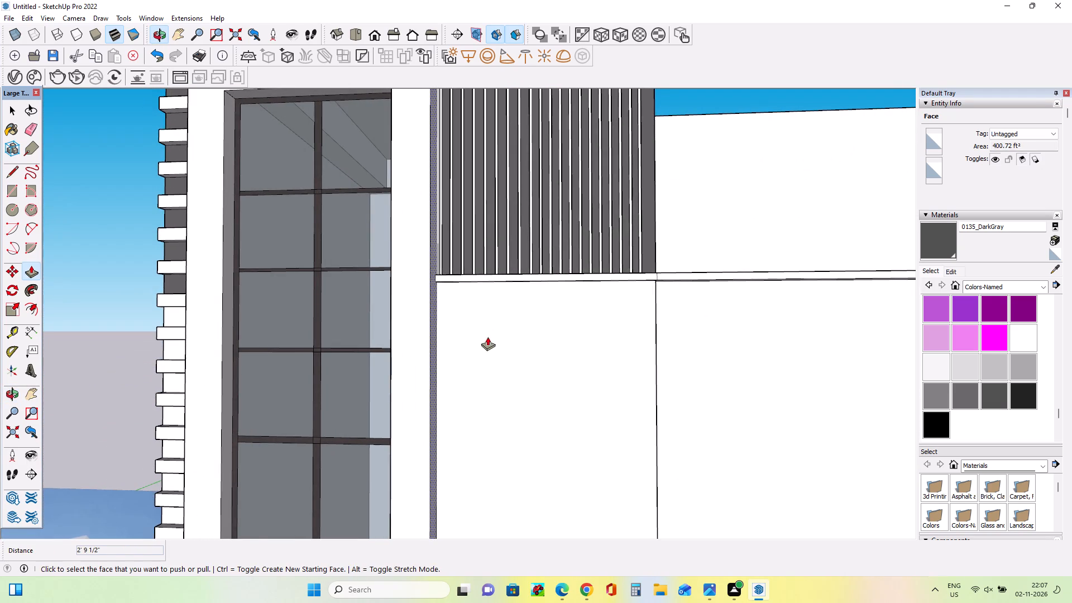
scroll(447, 305, "down", 7)
scroll(447, 305, "up", 1)
scroll(523, 291, "down", 11)
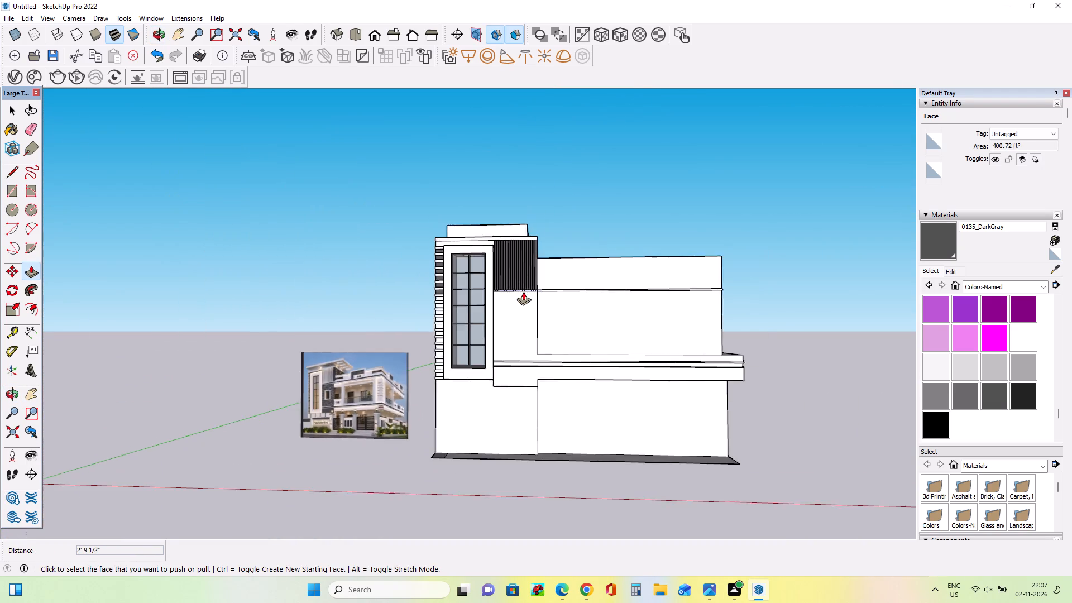
scroll(523, 291, "down", 3)
middle_click_drag(687, 349, 671, 395)
scroll(568, 358, "up", 4)
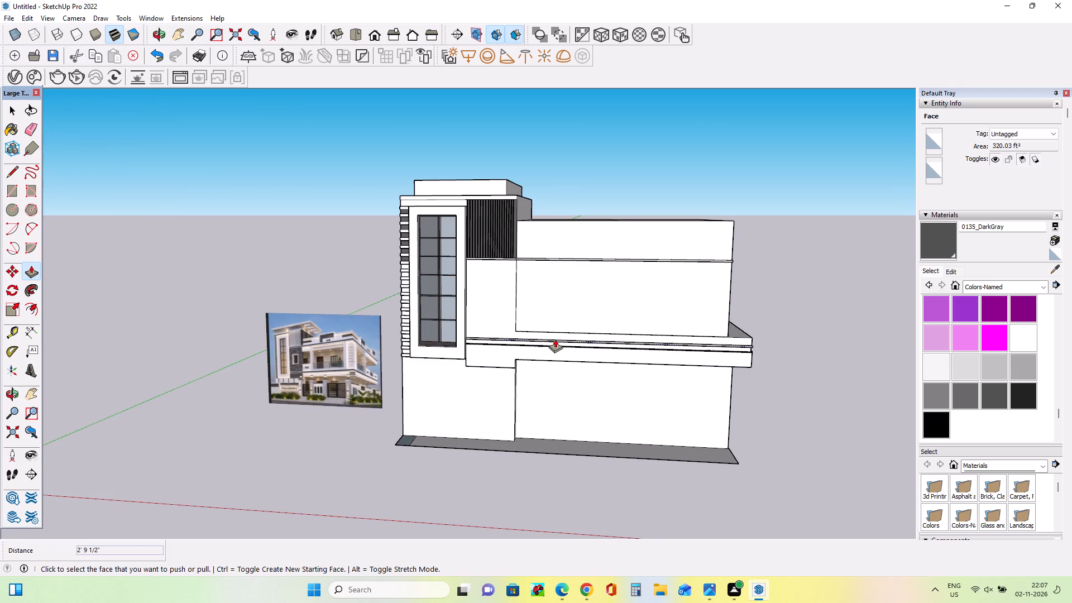
middle_click_drag(564, 326, 576, 333)
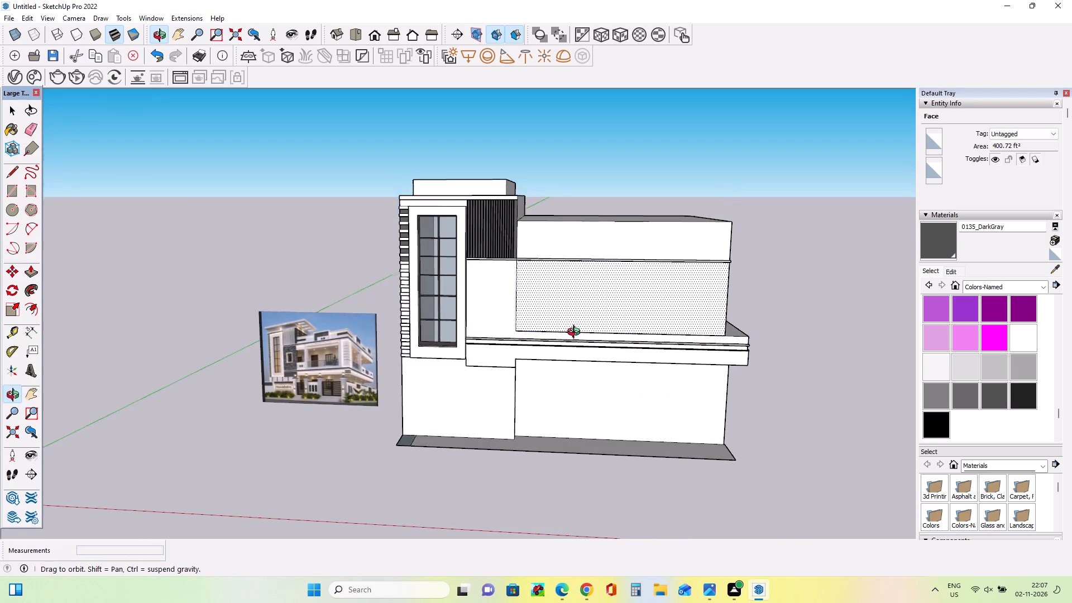
middle_click_drag(576, 333, 384, 315)
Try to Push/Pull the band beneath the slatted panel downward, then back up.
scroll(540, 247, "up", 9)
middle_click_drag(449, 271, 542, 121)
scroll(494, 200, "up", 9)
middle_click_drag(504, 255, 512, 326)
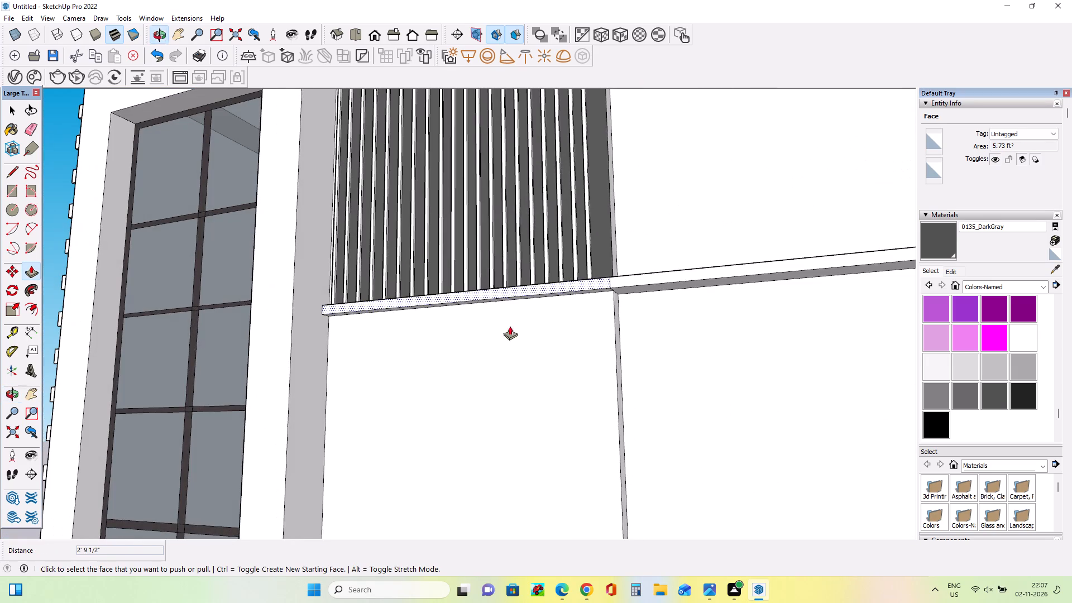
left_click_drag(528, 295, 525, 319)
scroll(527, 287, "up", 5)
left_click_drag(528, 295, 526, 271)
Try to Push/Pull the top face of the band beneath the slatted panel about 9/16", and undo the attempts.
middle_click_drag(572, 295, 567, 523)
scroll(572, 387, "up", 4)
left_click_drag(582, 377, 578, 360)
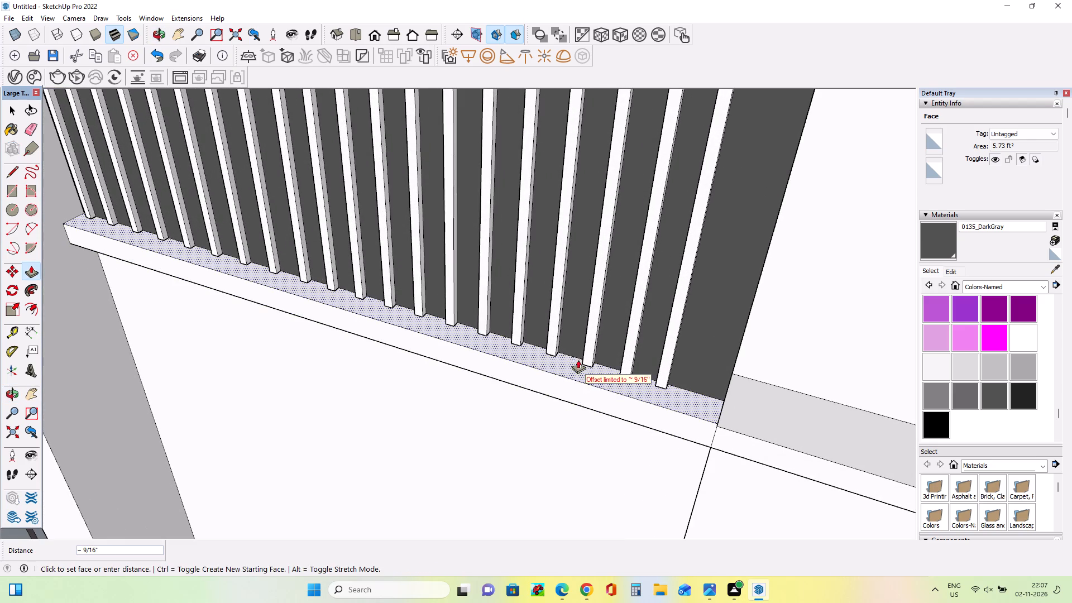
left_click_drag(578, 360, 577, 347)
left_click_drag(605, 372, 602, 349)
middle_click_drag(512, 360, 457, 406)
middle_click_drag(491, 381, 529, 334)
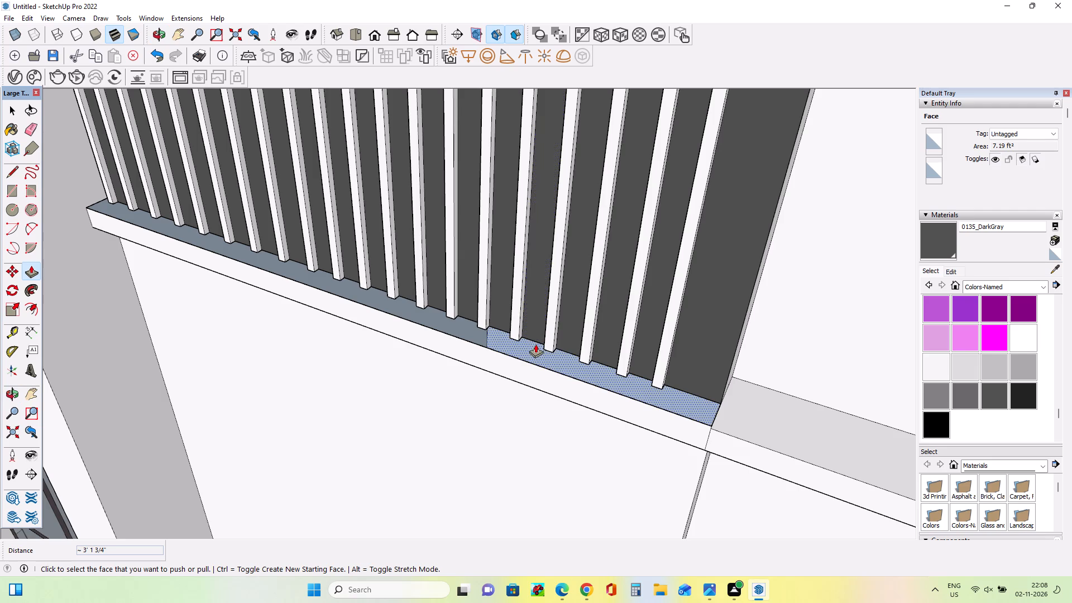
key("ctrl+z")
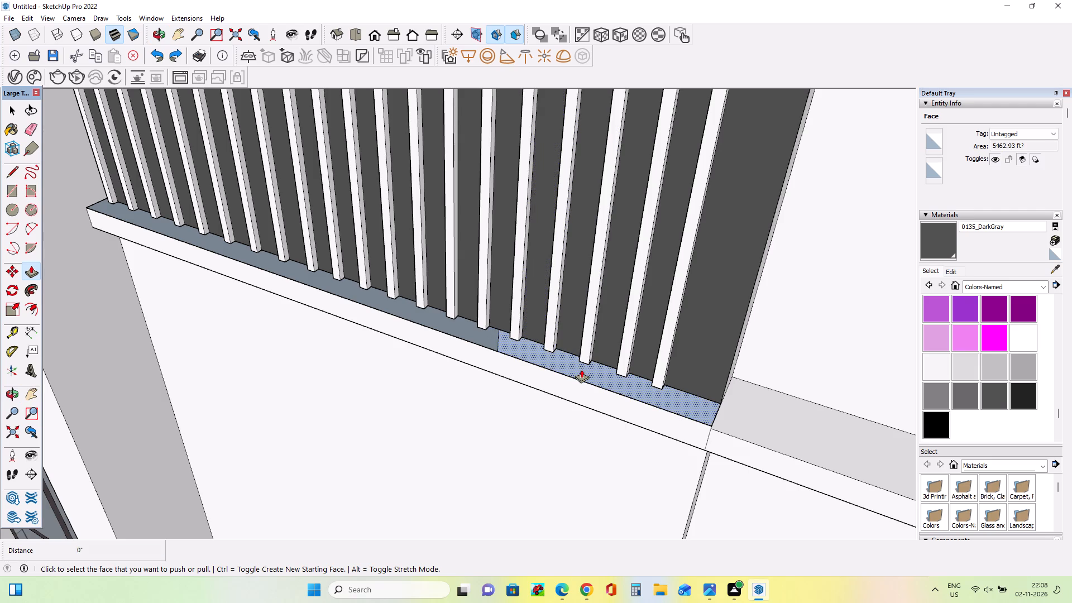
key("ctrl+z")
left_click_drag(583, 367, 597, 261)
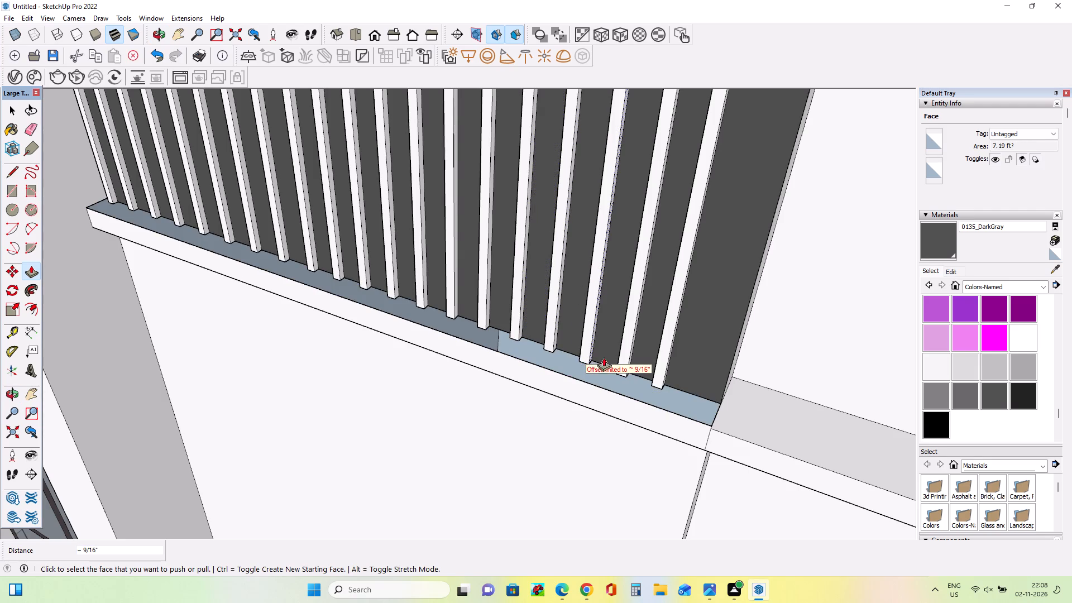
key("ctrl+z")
Push/Pull the top face of the band beneath the slatted panel upward about 9/16".
left_click_drag(604, 378, 604, 366)
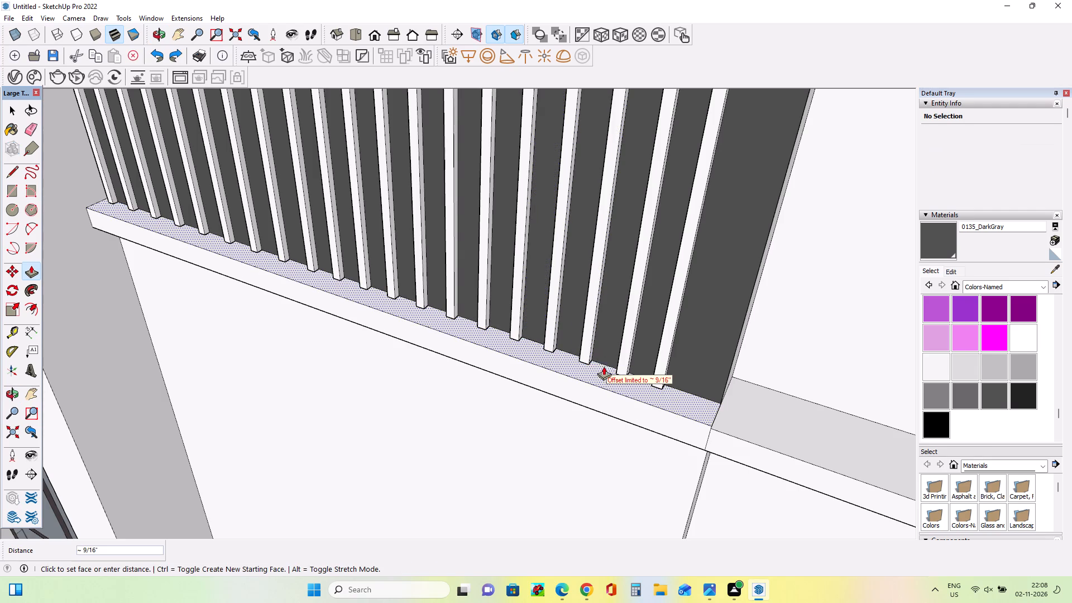
left_click_drag(604, 366, 767, 308)
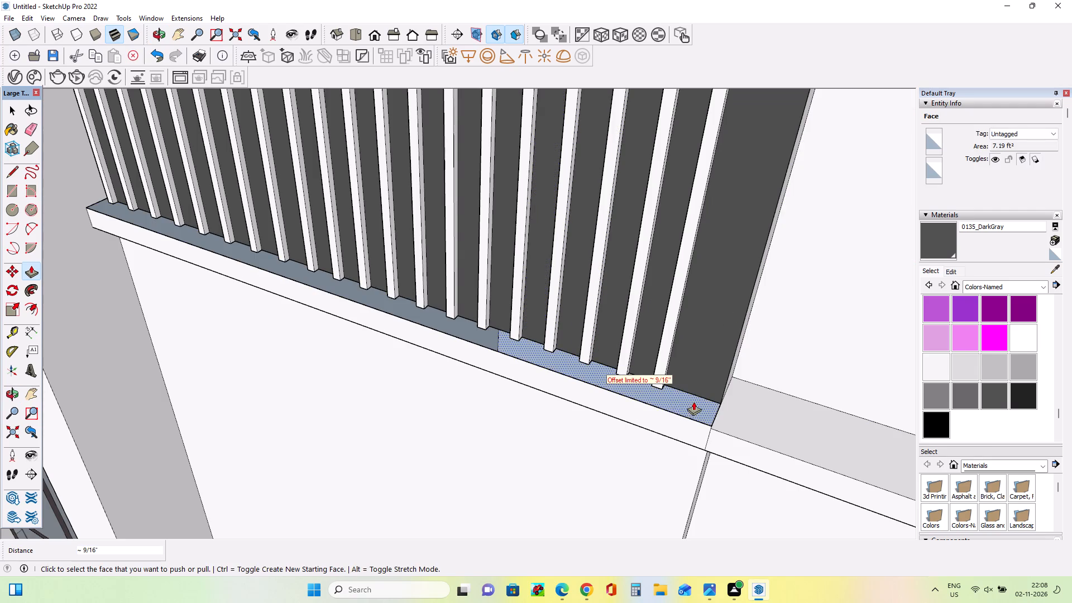
Raise the block's narrow band by pulling its top face up 1' 10 7/16" and pushing its underside up 1' 5 11/16".
middle_click_drag(683, 401, 693, 420)
scroll(693, 420, "down", 8)
middle_click_drag(668, 407, 680, 310)
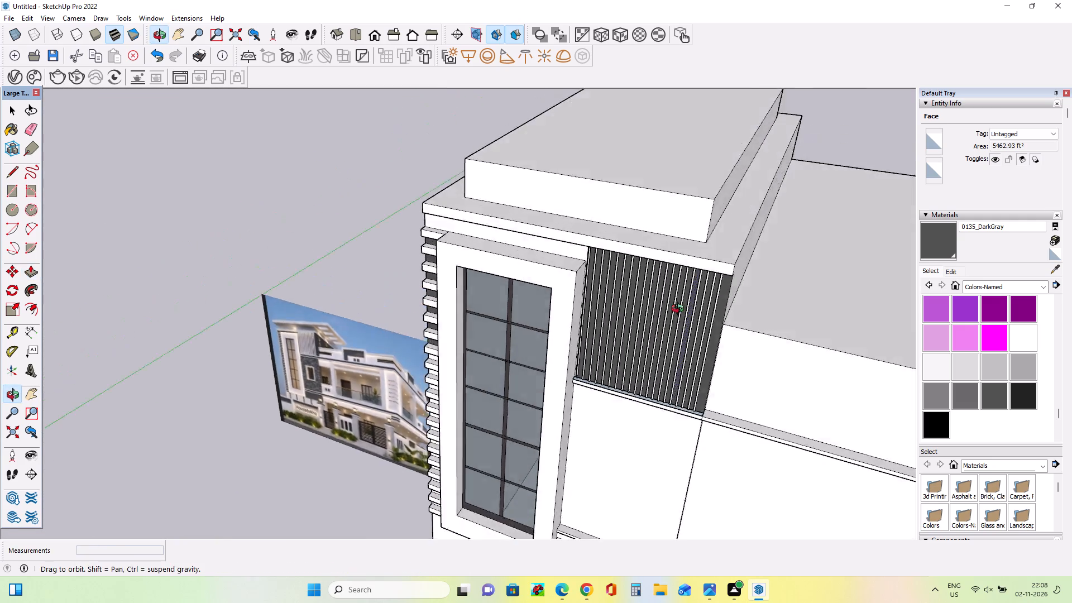
middle_click_drag(680, 310, 697, 222)
scroll(514, 295, "up", 7)
middle_click_drag(427, 312, 293, 294)
scroll(259, 281, "down", 7)
middle_click_drag(552, 336, 593, 411)
scroll(565, 405, "down", 1)
scroll(339, 333, "up", 10)
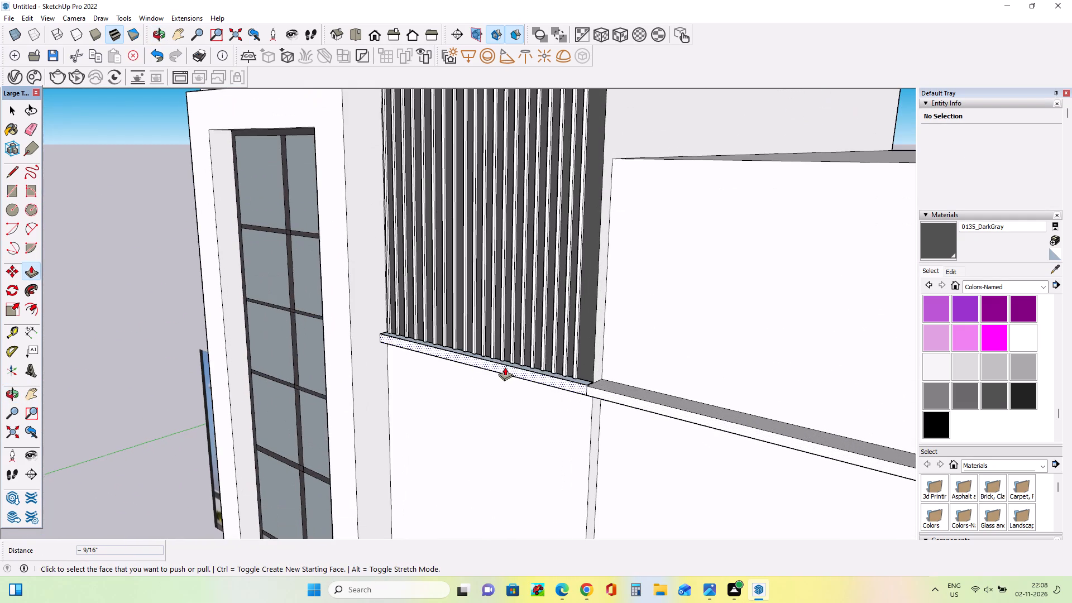
left_click_drag(643, 397, 644, 355)
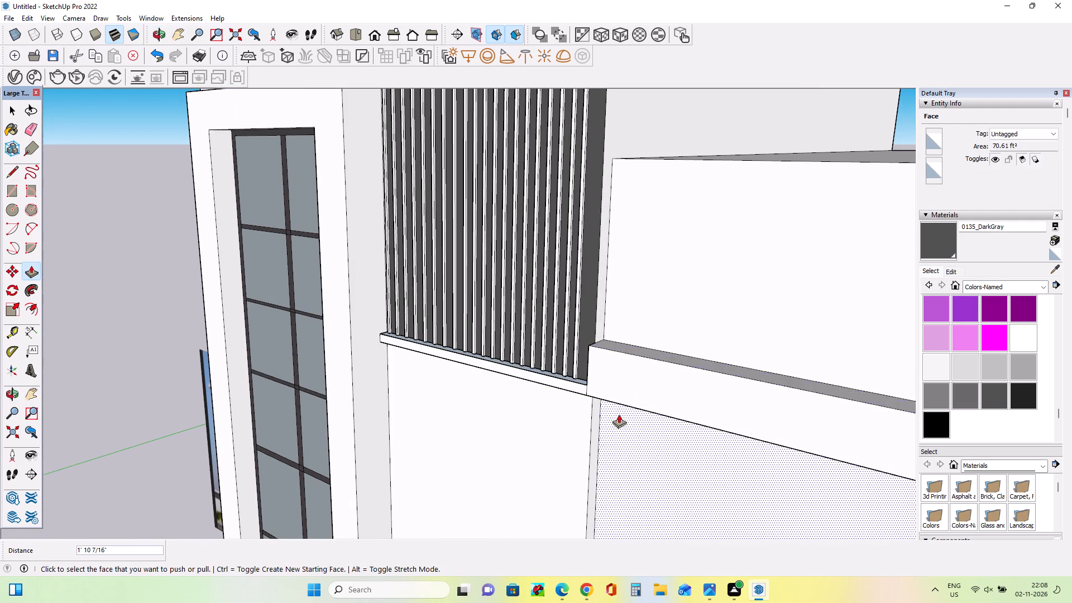
middle_click_drag(619, 414, 701, 239)
left_click_drag(701, 232, 700, 204)
Raise the block's band further, moving its top face up 7 7/8" and its underside up 8 15/16".
scroll(369, 238, "down", 13)
middle_click_drag(691, 306, 799, 465)
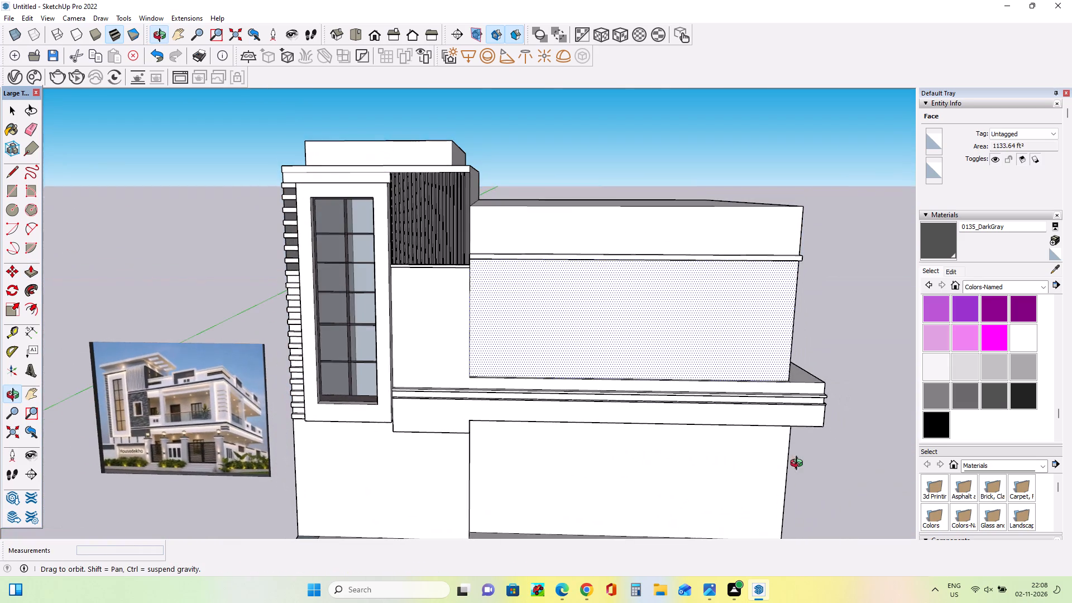
middle_click_drag(799, 465, 798, 464)
scroll(696, 411, "up", 3)
middle_click_drag(703, 432, 714, 576)
scroll(557, 219, "up", 4)
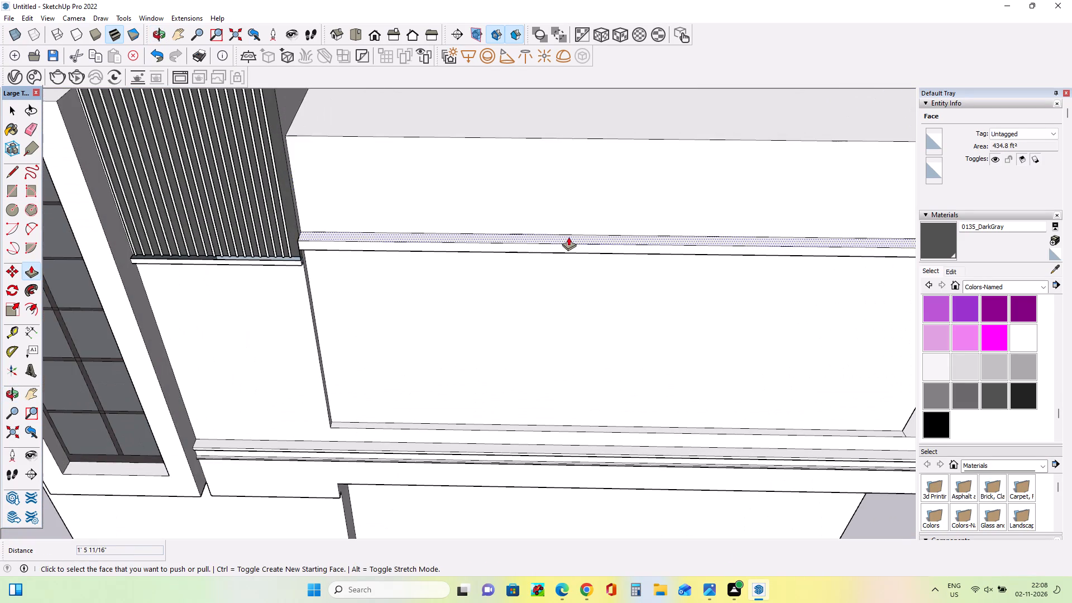
left_click_drag(568, 237, 569, 229)
middle_click_drag(573, 292, 592, 79)
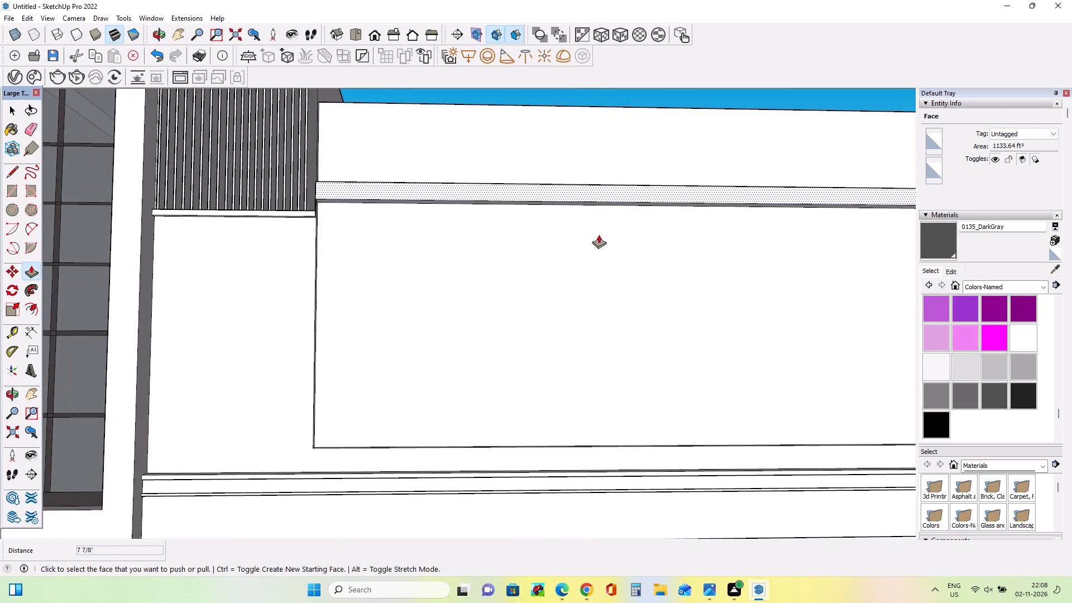
scroll(599, 234, "up", 4)
middle_click_drag(597, 236, 601, 151)
left_click_drag(592, 205, 594, 194)
Extend the end of the raised band 9 15/16" and a further 12' 2 1/4" across the slatted panel, to the tall window frame.
middle_click_drag(651, 208, 704, 388)
scroll(704, 388, "down", 8)
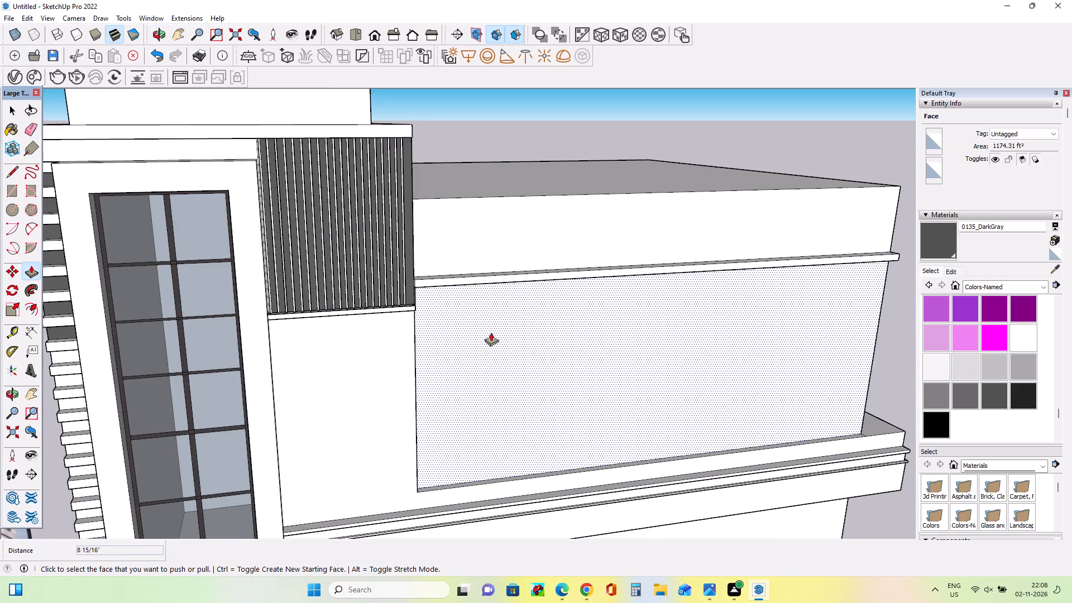
scroll(465, 310, "up", 10)
middle_click_drag(465, 310, 631, 317)
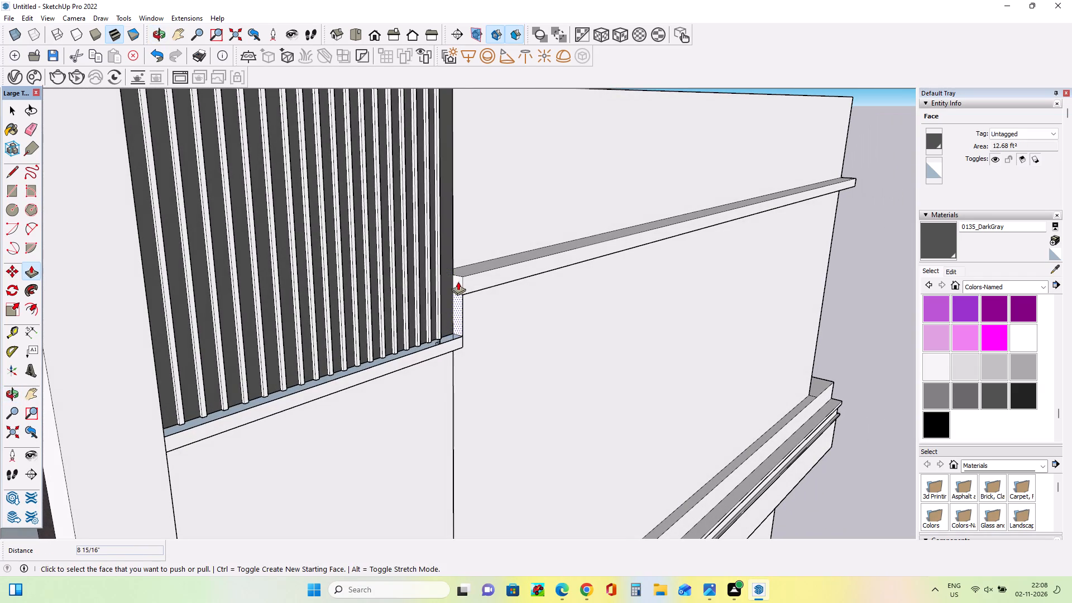
left_click_drag(458, 281, 307, 302)
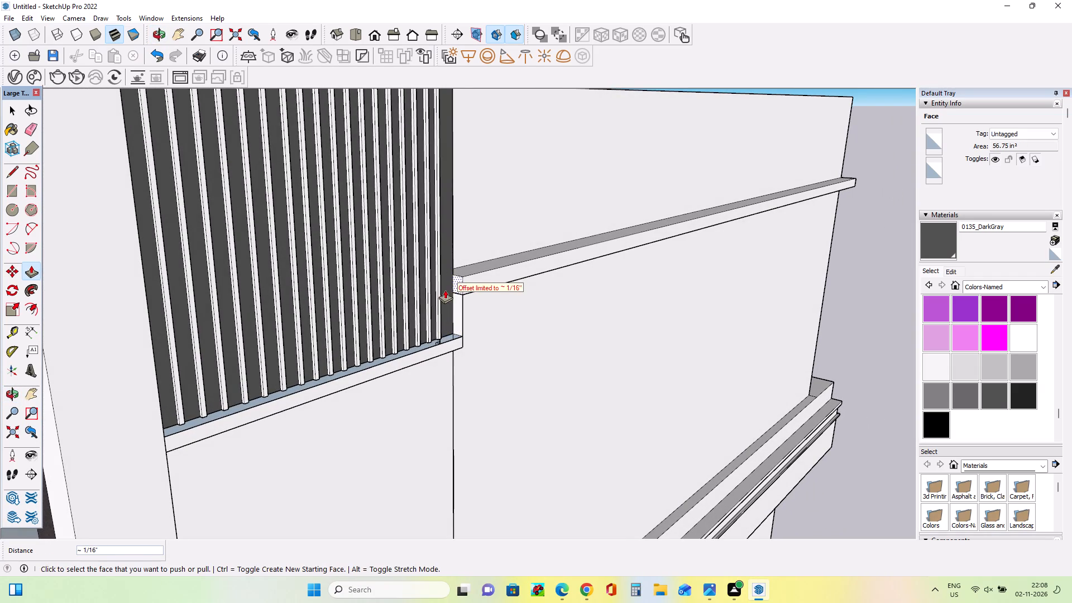
left_click_drag(454, 290, 362, 305)
scroll(475, 277, "up", 3)
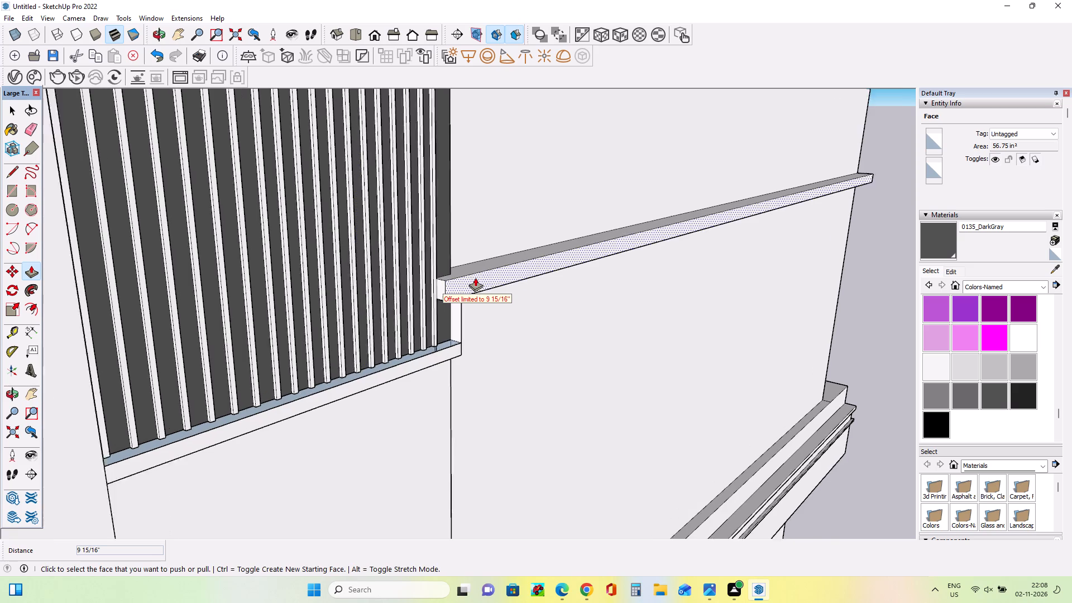
scroll(475, 277, "up", 1)
left_click_drag(425, 294, 198, 317)
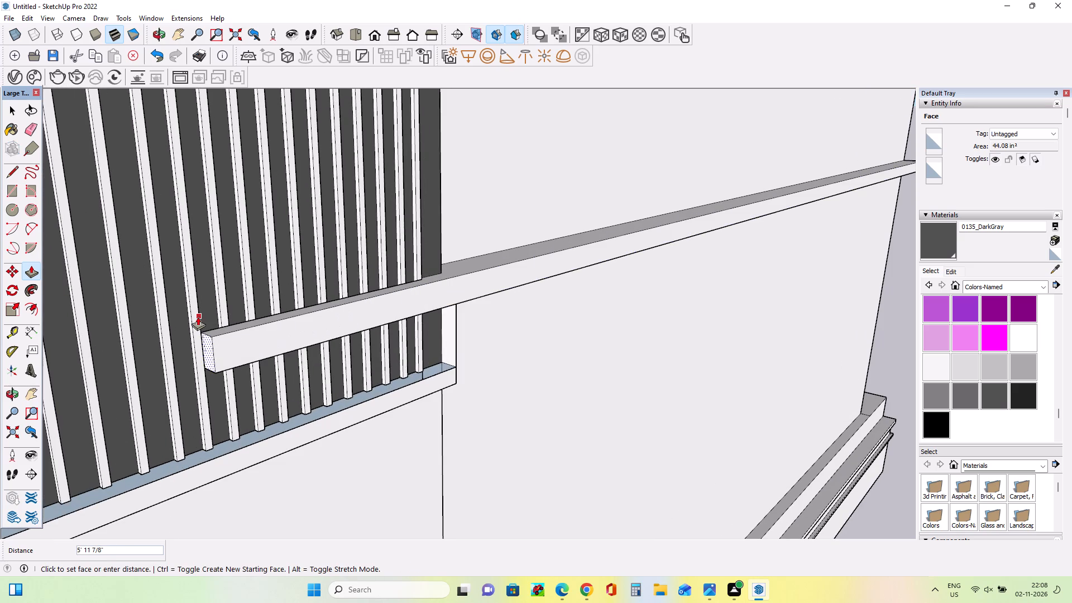
left_click_drag(198, 317, 107, 356)
scroll(197, 319, "down", 14)
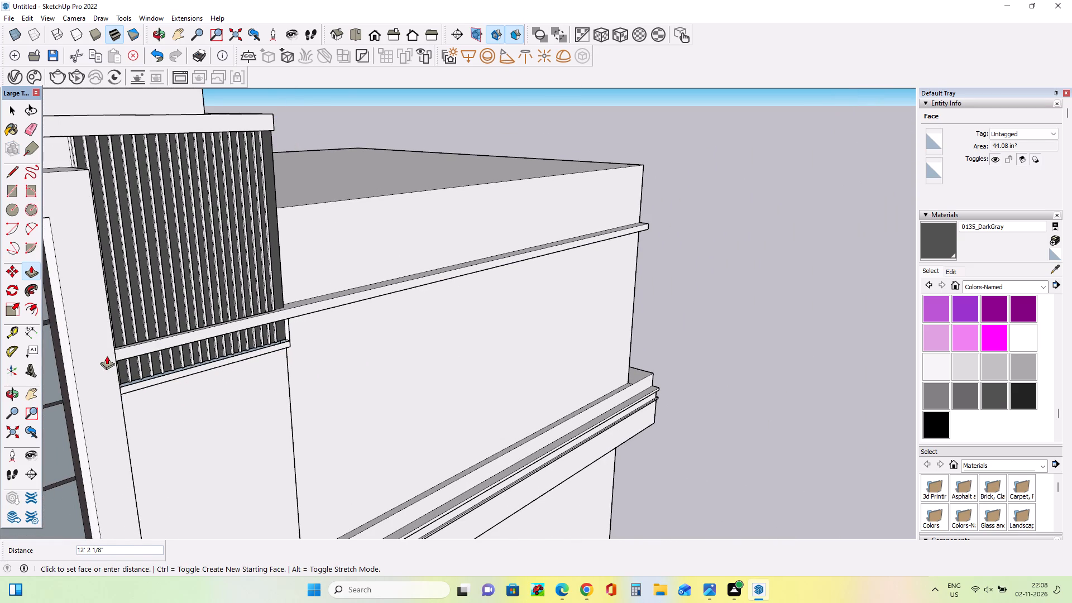
left_click_drag(107, 356, 107, 356)
Push/Pull the top face of the raised band on the block wall upward about 3 5/16".
middle_click_drag(356, 324, 174, 348)
scroll(193, 337, "down", 1)
scroll(370, 268, "up", 8)
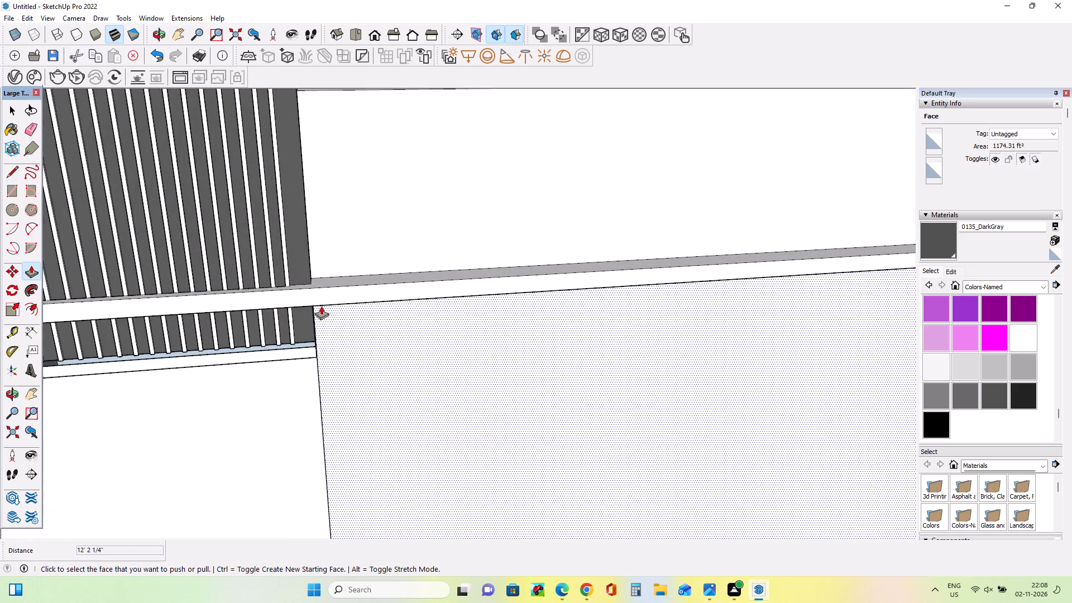
middle_click_drag(321, 306, 343, 339)
scroll(300, 302, "up", 4)
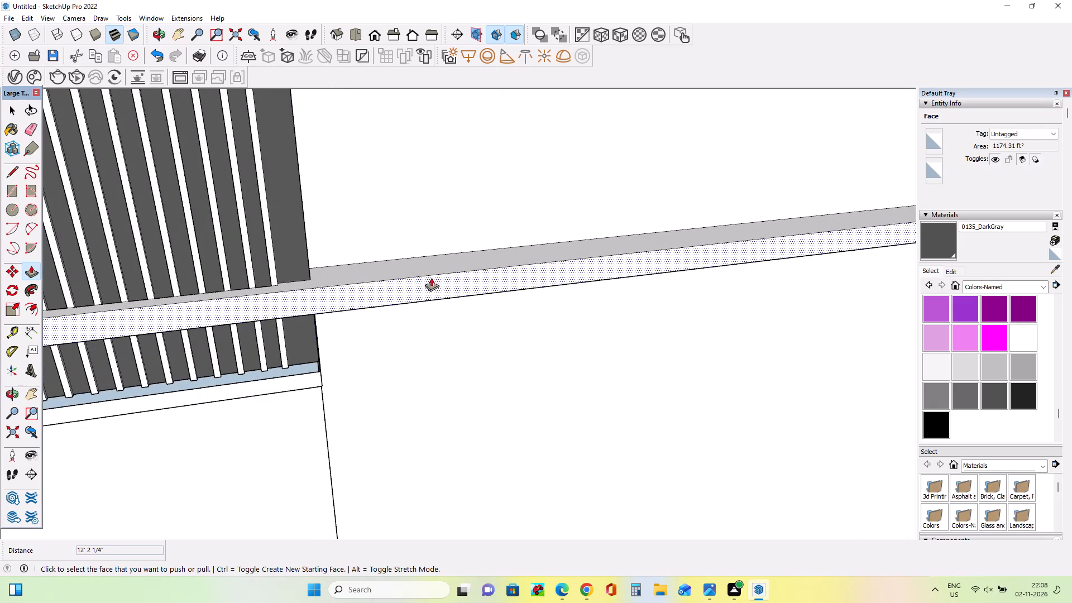
left_click_drag(430, 269, 430, 259)
Lower the band's underside along the block wall, and pull its section across the slatted panel down 1' 1 9/16" to match.
middle_click_drag(432, 333, 477, 135)
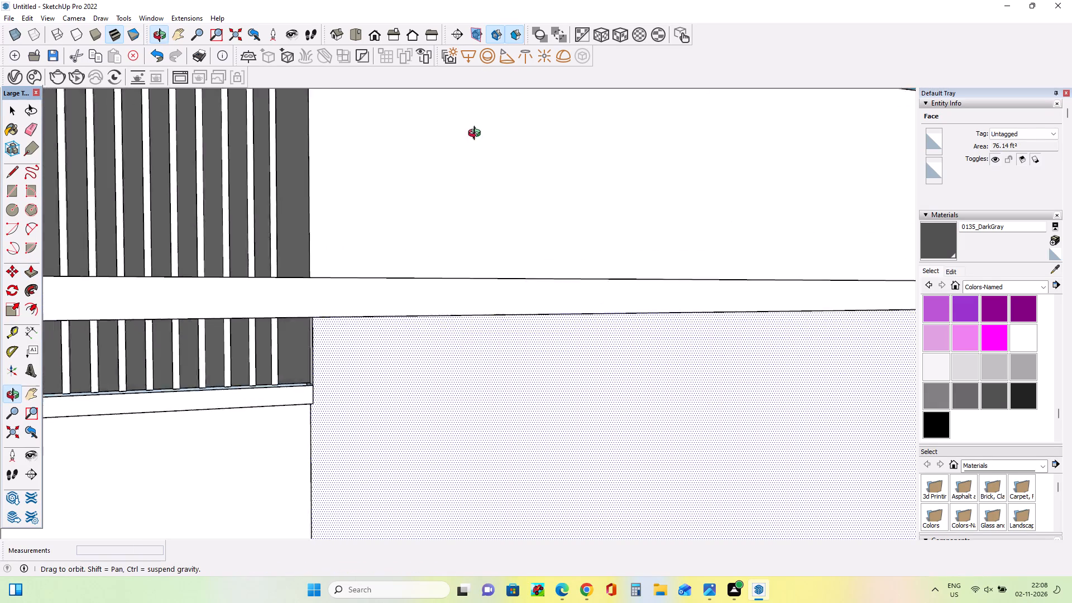
middle_click_drag(477, 135, 511, 75)
scroll(478, 243, "up", 4)
scroll(478, 243, "down", 15)
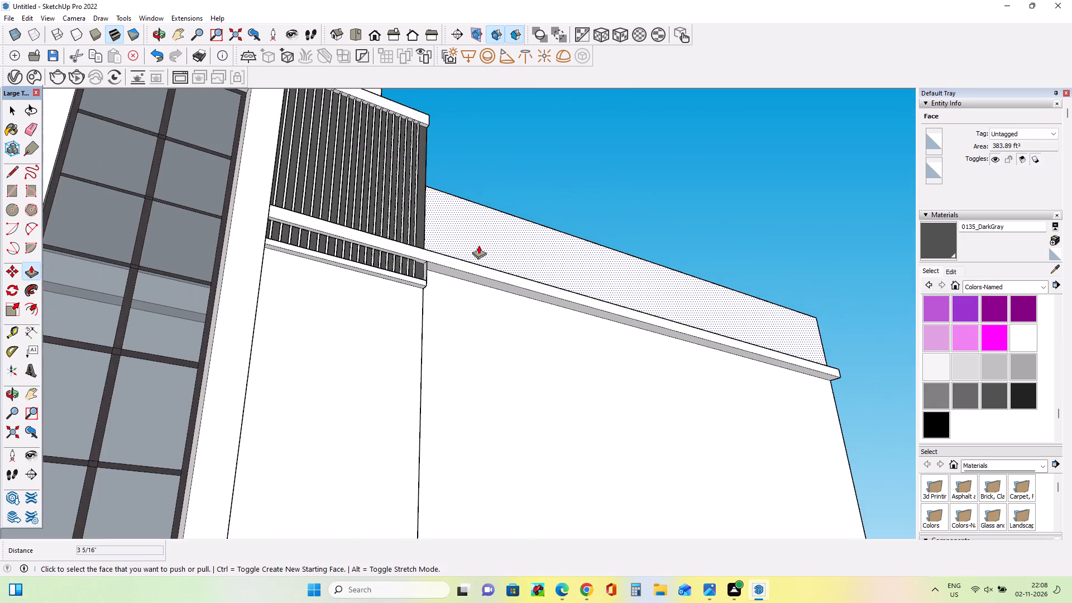
middle_click_drag(497, 279, 476, 371)
scroll(401, 332, "up", 4)
middle_click_drag(406, 322, 453, 216)
scroll(364, 269, "up", 5)
middle_click_drag(373, 268, 377, 284)
scroll(372, 277, "down", 5)
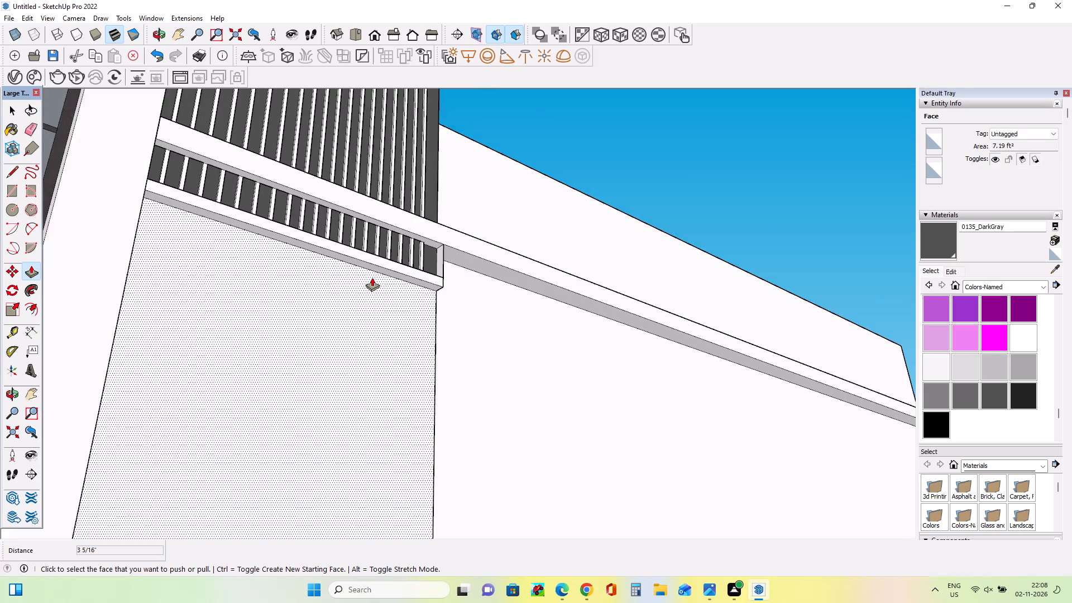
scroll(372, 277, "down", 13)
middle_click_drag(503, 302, 387, 437)
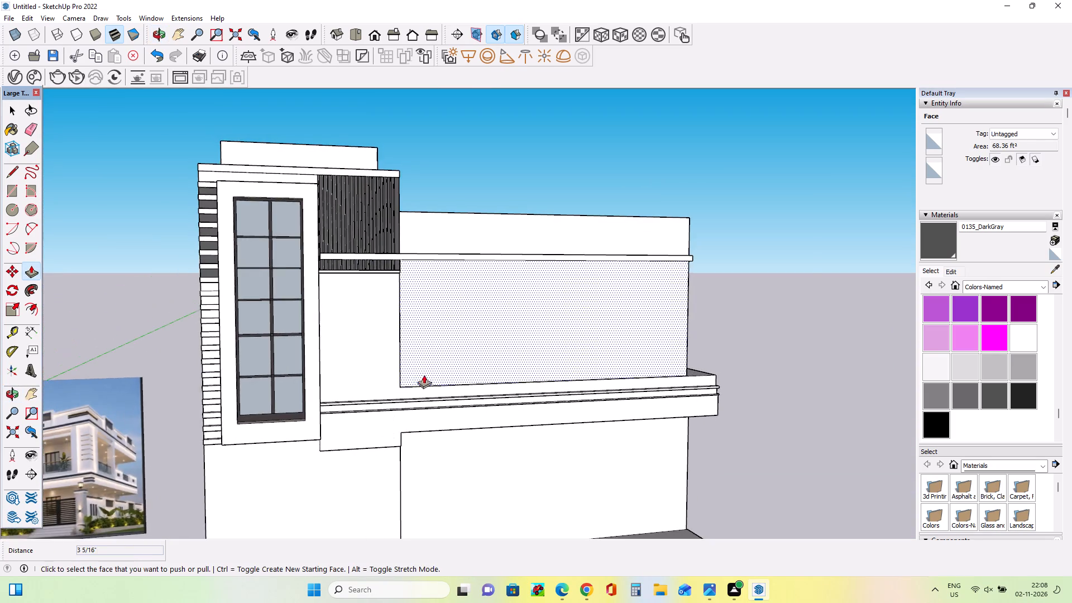
scroll(428, 372, "up", 4)
middle_click_drag(431, 371, 398, 387)
scroll(391, 356, "down", 4)
scroll(535, 260, "up", 1)
middle_click_drag(539, 237, 543, 221)
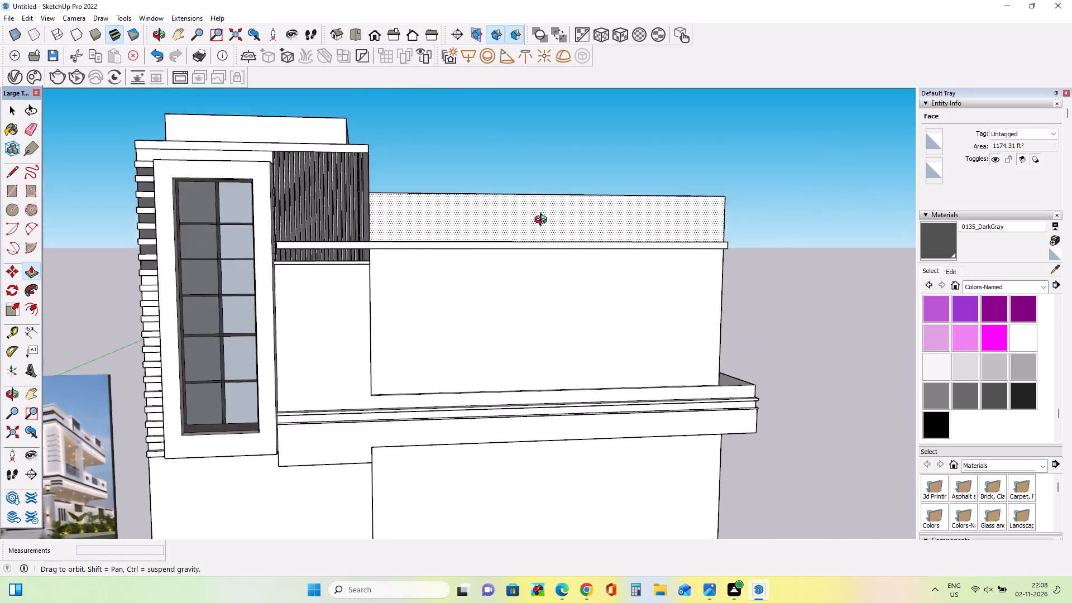
middle_click_drag(543, 221, 580, 95)
scroll(506, 266, "up", 5)
left_click_drag(510, 265, 511, 276)
scroll(217, 227, "up", 7)
left_click_drag(263, 229, 264, 231)
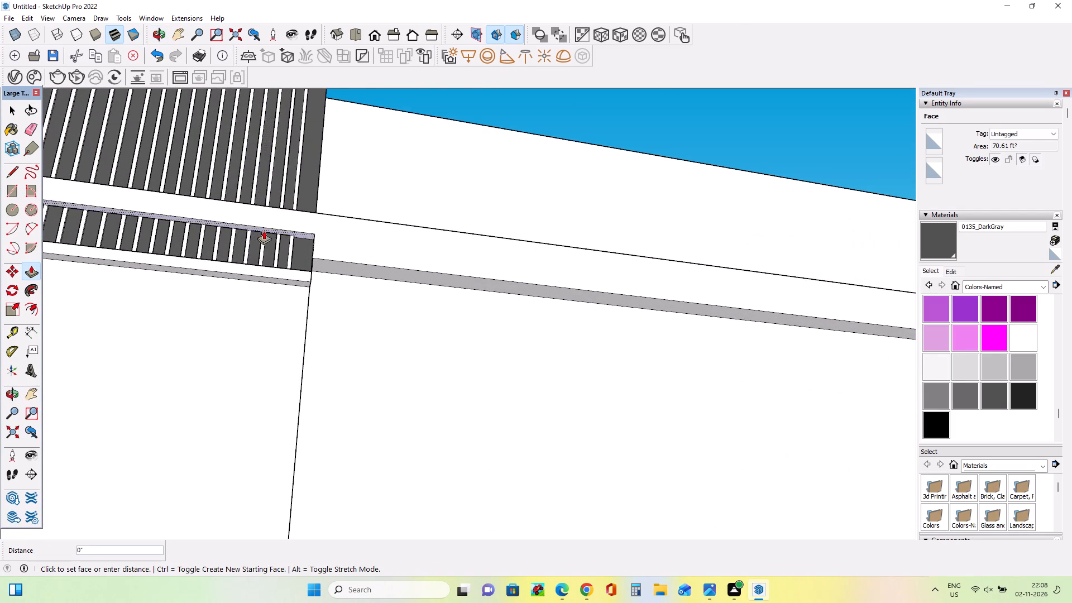
left_click_drag(264, 231, 326, 260)
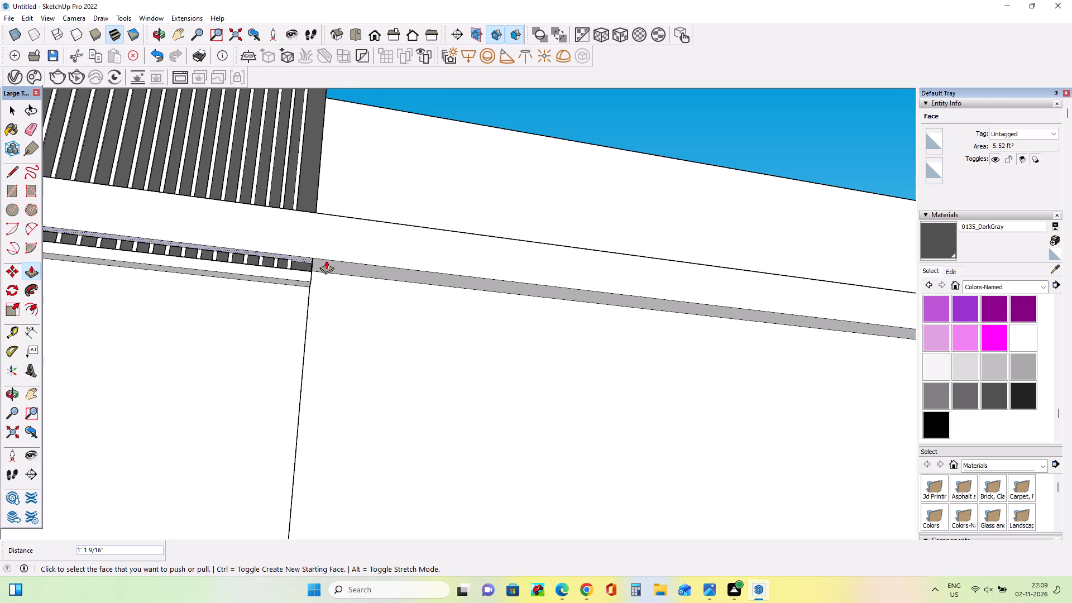
Push the front of the thin ledge beneath the slatted panel back 6 7/16", flush with the wall.
scroll(328, 259, "down", 14)
middle_click_drag(370, 266, 307, 406)
scroll(307, 406, "down", 5)
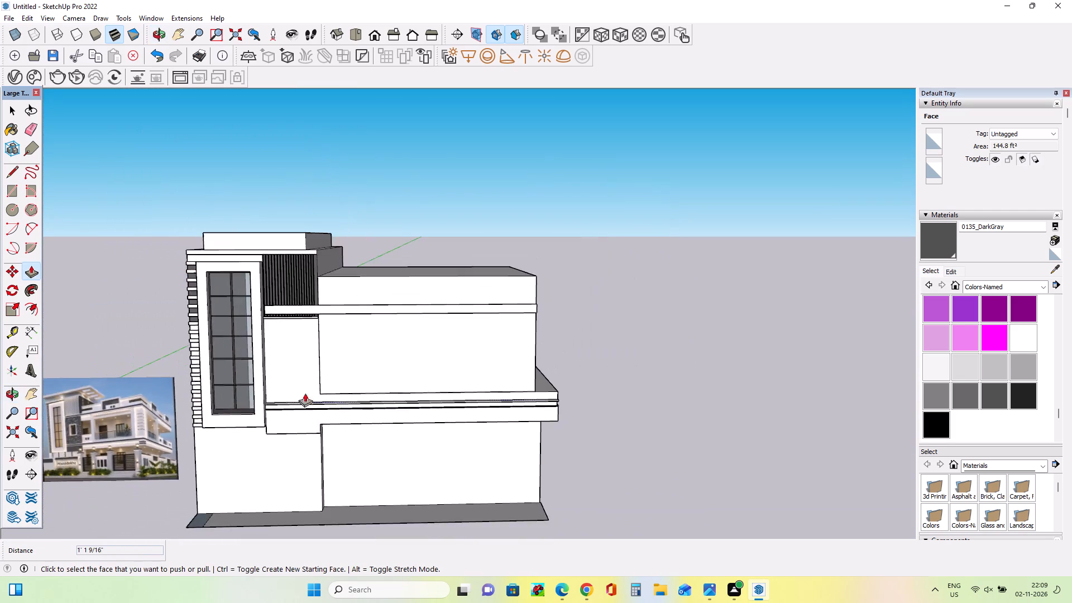
scroll(310, 383, "down", 5)
middle_click_drag(489, 495, 467, 442)
scroll(348, 439, "up", 4)
middle_click_drag(475, 428, 468, 467)
scroll(316, 284, "up", 3)
middle_click_drag(486, 331, 415, 430)
scroll(234, 266, "up", 6)
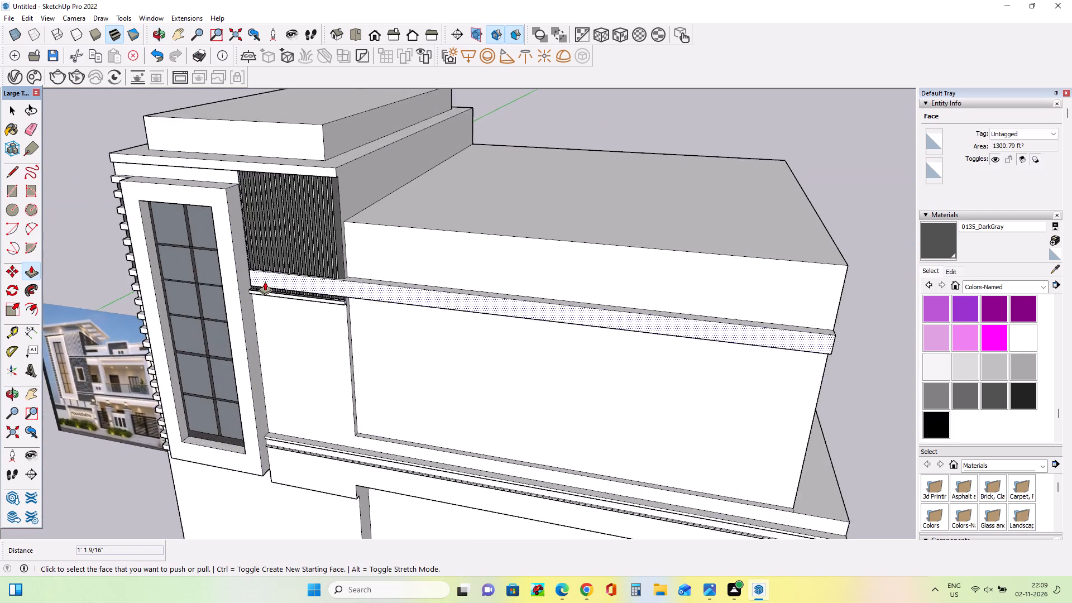
scroll(265, 281, "up", 3)
middle_click_drag(306, 342, 369, 228)
scroll(312, 279, "up", 9)
middle_click_drag(388, 328, 394, 350)
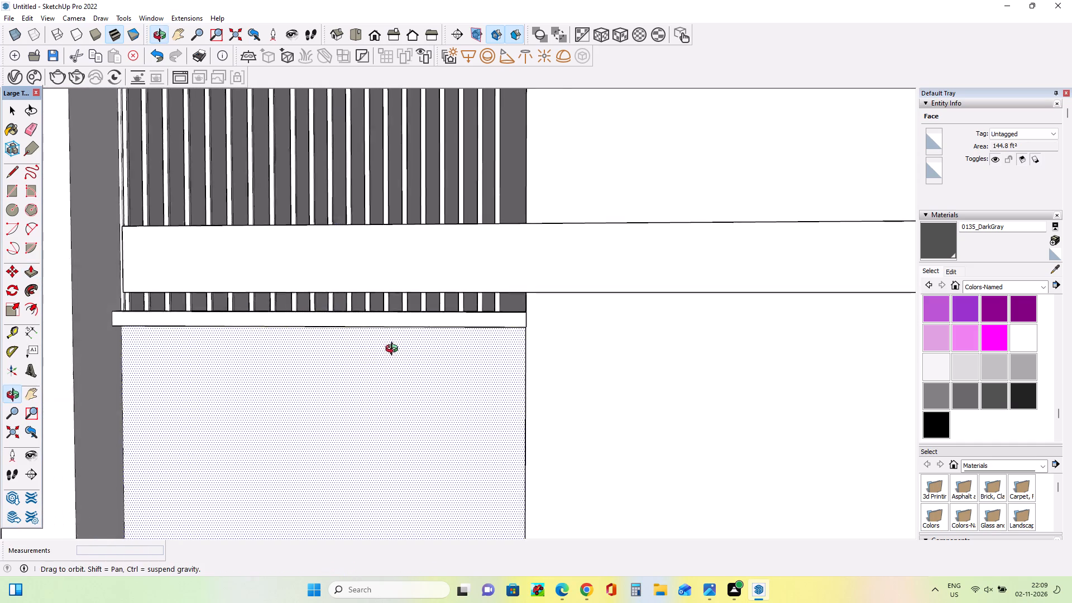
middle_click_drag(394, 350, 394, 357)
middle_click_drag(342, 341, 435, 155)
left_click_drag(427, 300, 413, 328)
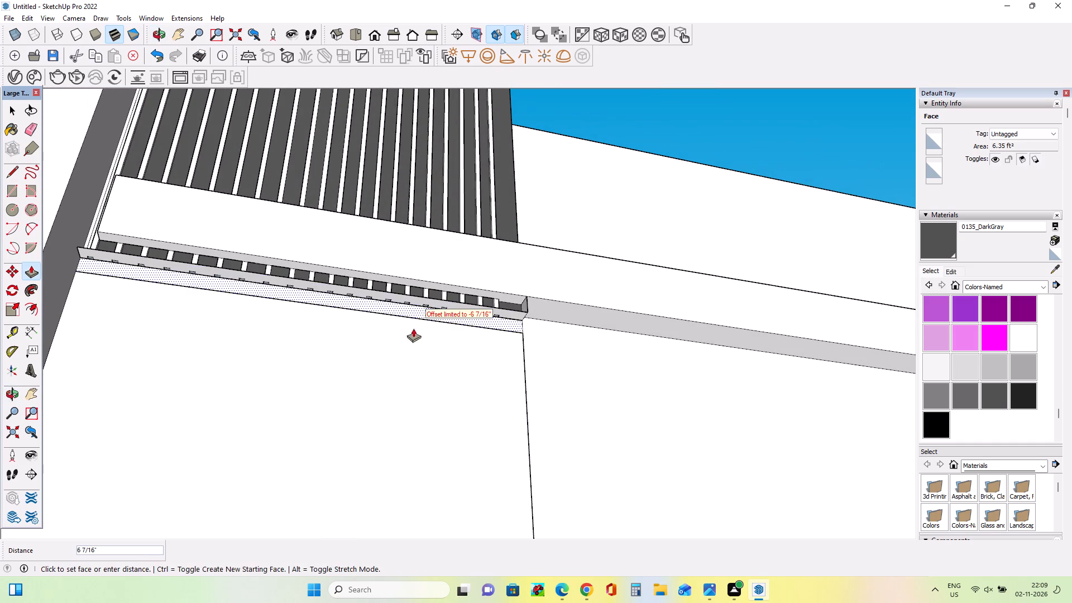
left_click_drag(413, 328, 410, 337)
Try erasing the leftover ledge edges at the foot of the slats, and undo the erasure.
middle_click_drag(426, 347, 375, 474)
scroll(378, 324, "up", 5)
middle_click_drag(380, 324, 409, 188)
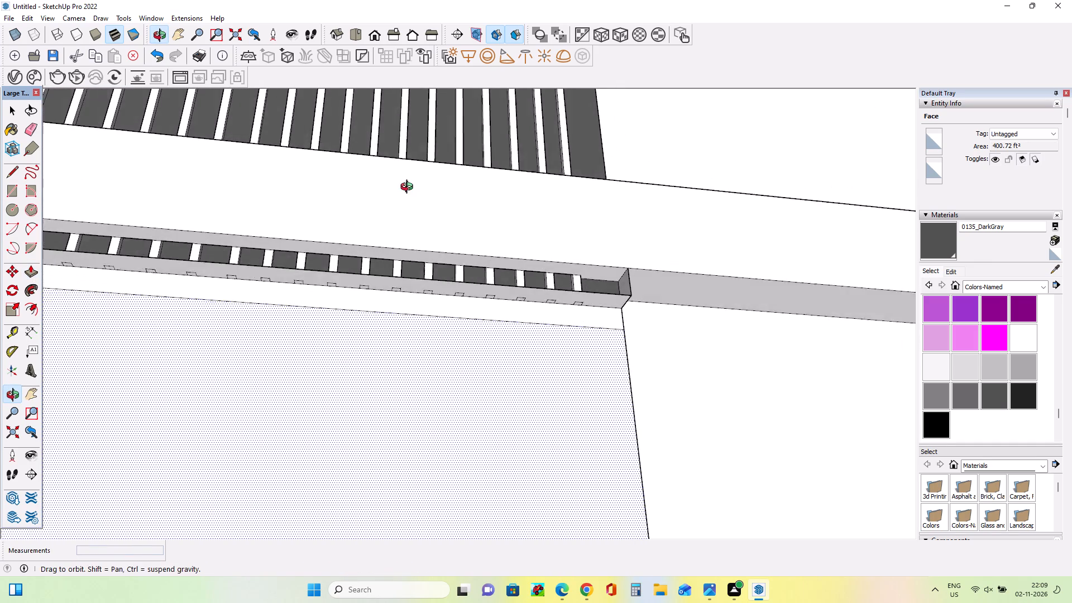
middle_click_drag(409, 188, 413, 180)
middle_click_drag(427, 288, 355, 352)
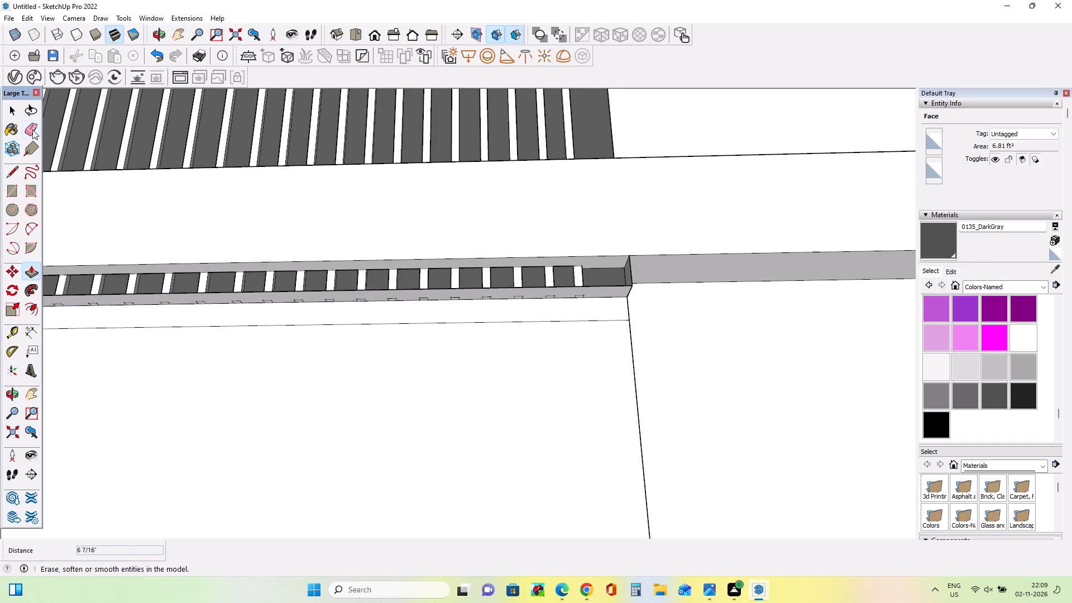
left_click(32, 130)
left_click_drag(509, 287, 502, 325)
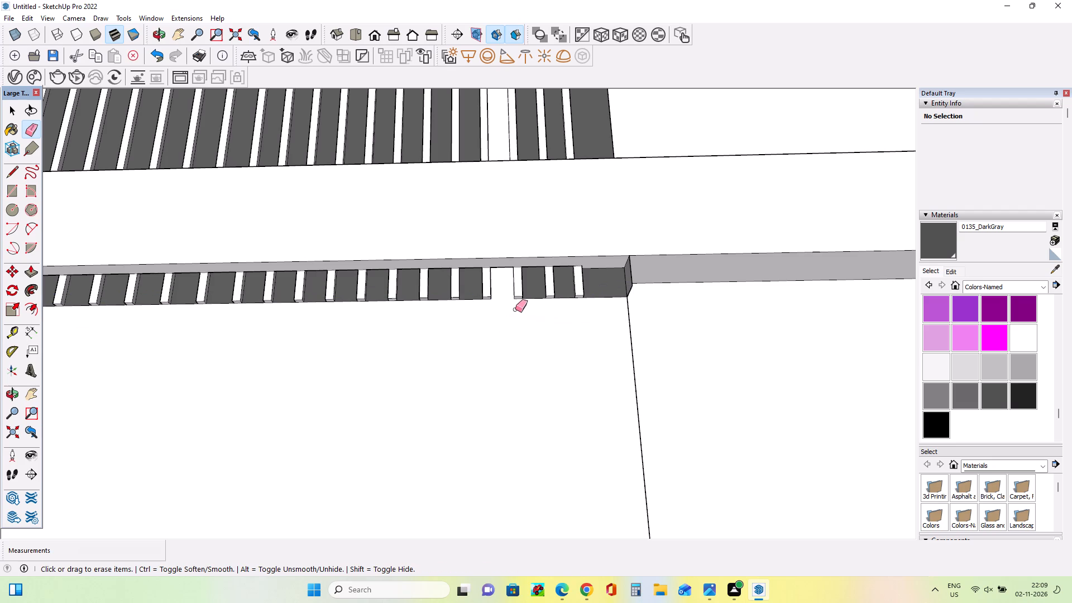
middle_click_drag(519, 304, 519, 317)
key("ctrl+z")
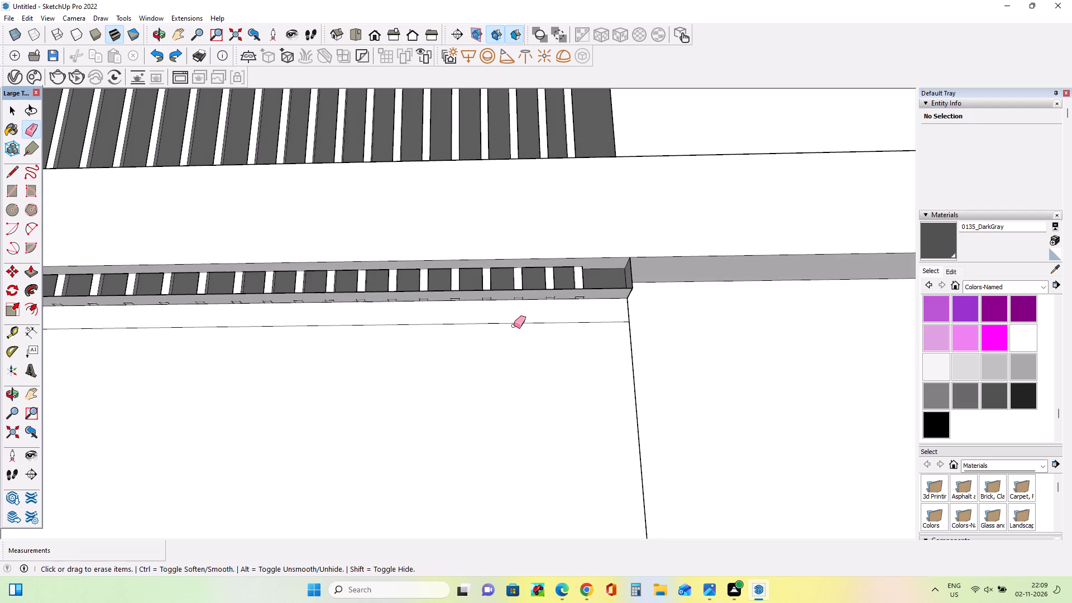
Erase the single lengthwise ledge edge running along the foot of the slats.
scroll(486, 307, "up", 2)
left_click(513, 286)
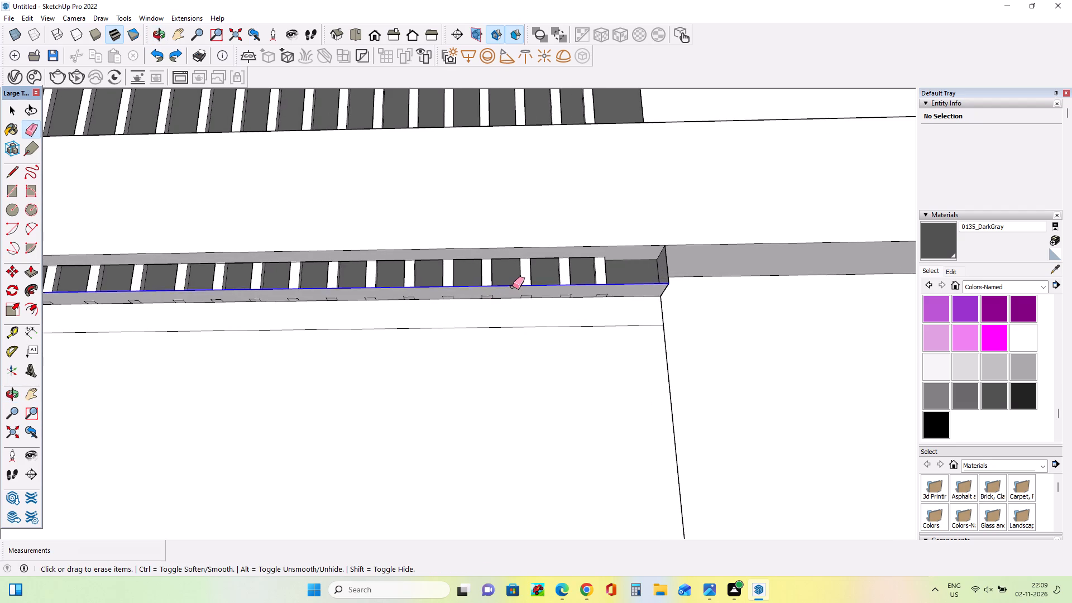
Draw a line about 12' 4" long beneath the band, from the slat at the block end to the slat beside the window frame.
middle_click_drag(534, 305, 529, 237)
scroll(506, 278, "up", 3)
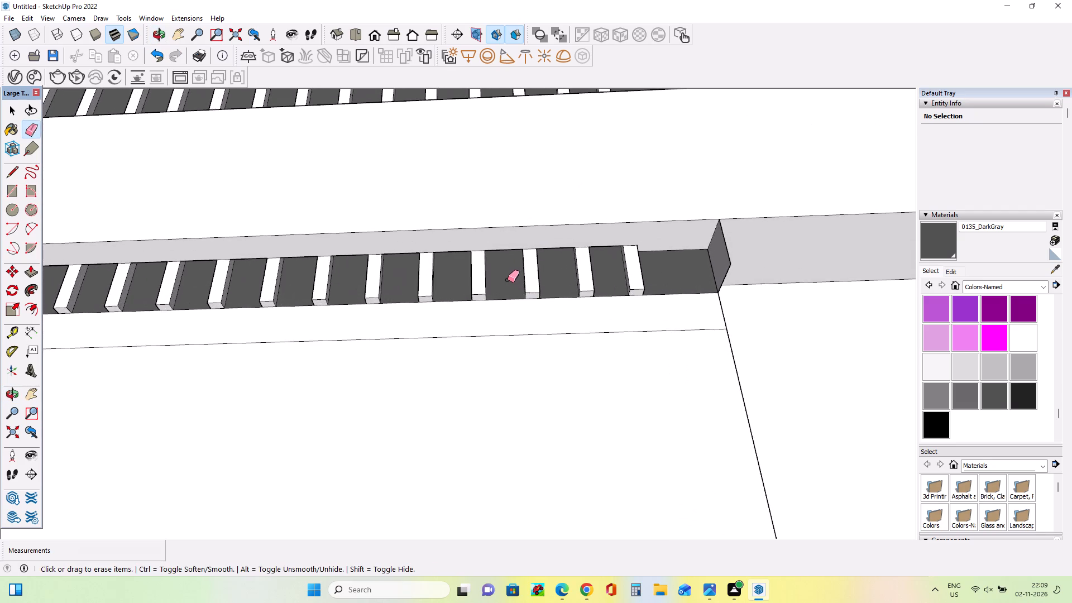
middle_click_drag(508, 280, 553, 178)
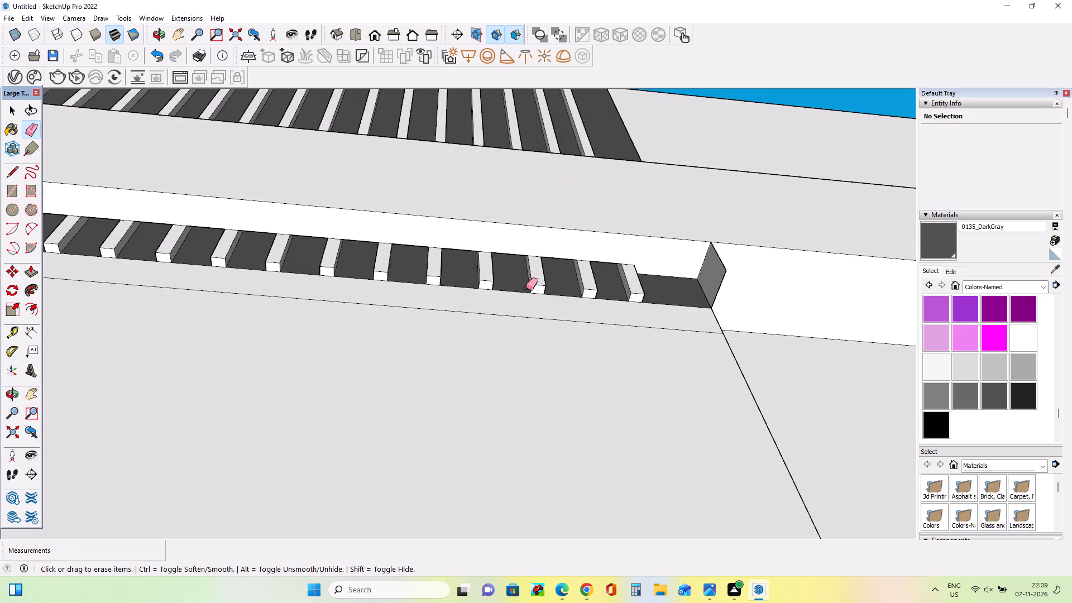
middle_click_drag(527, 298, 527, 318)
scroll(557, 307, "down", 3)
middle_click_drag(557, 304, 445, 259)
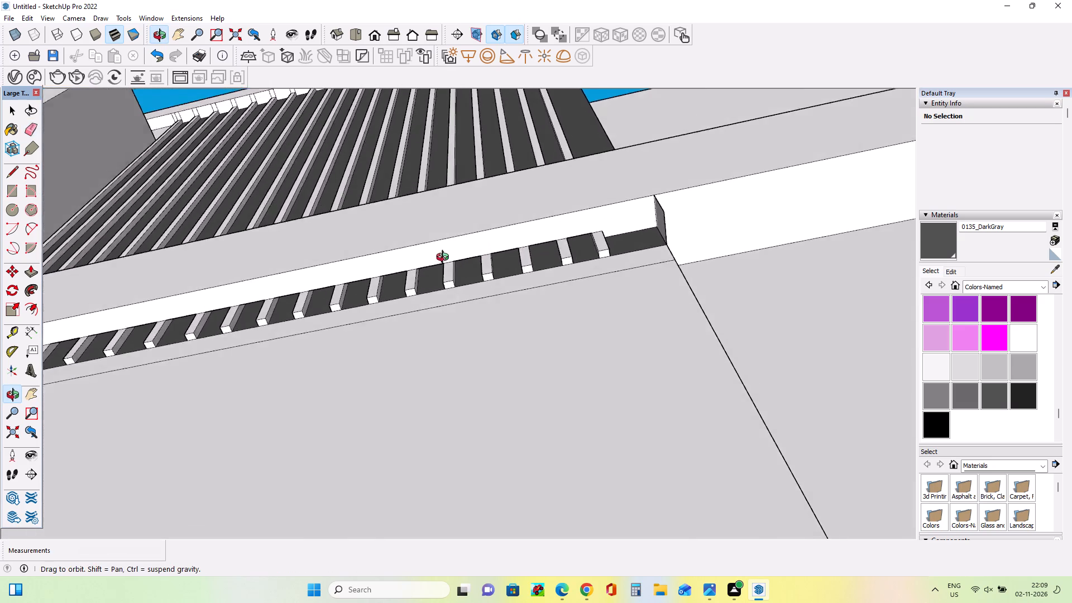
middle_click_drag(445, 259, 367, 268)
middle_click_drag(550, 277, 544, 292)
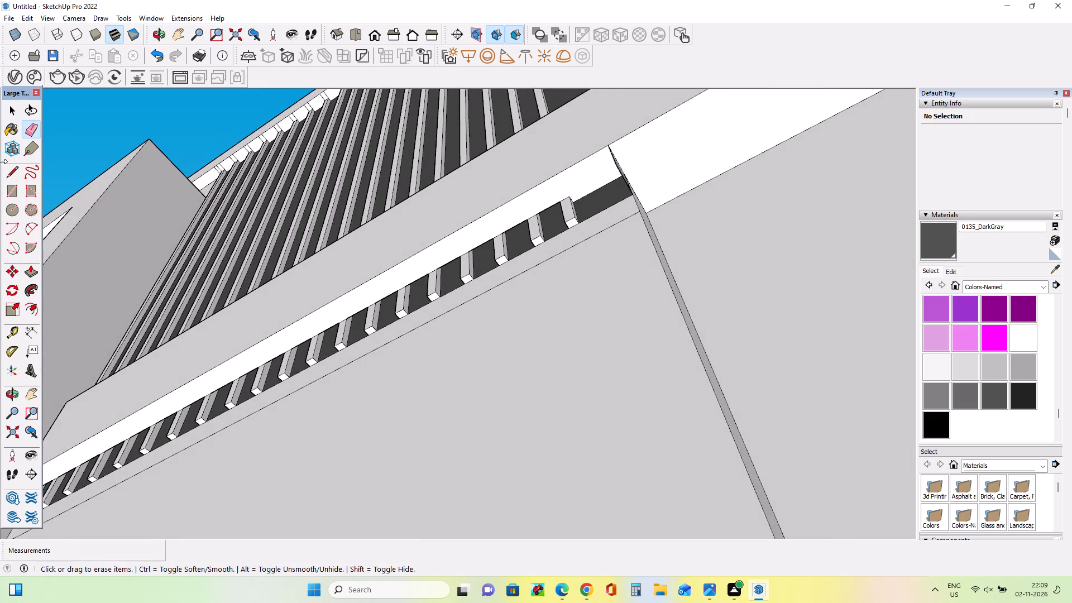
left_click(9, 171)
middle_click_drag(584, 242, 497, 293)
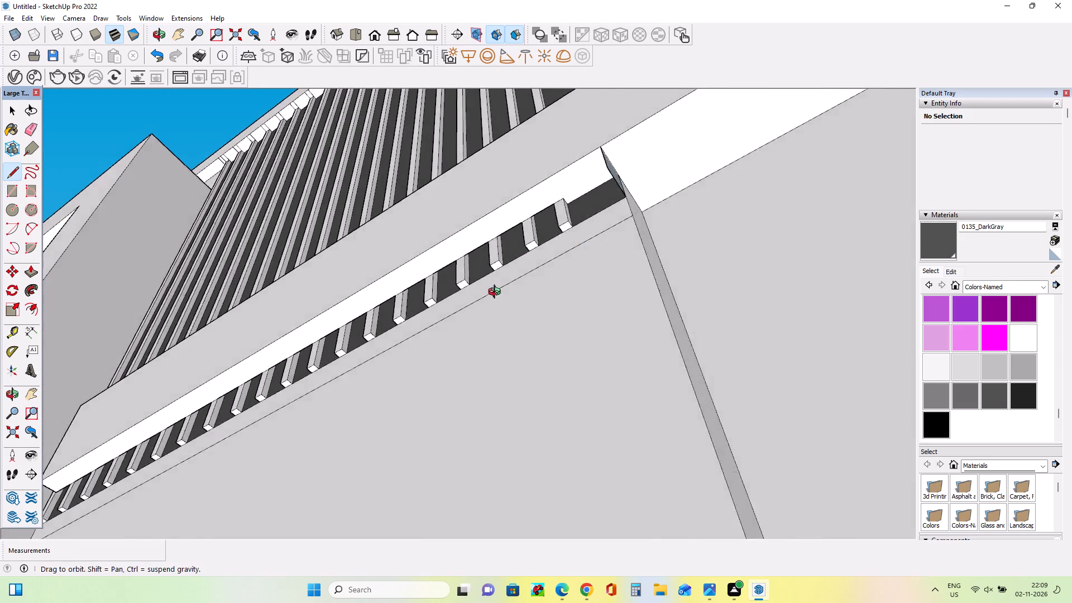
middle_click_drag(497, 293, 472, 300)
scroll(511, 213, "up", 4)
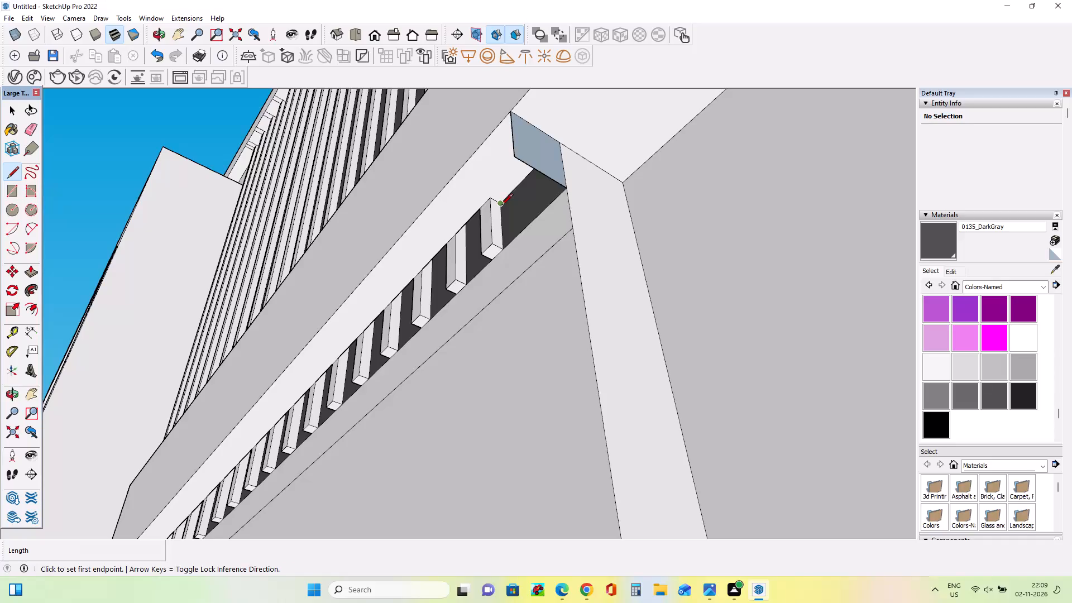
left_click(501, 206)
scroll(449, 234, "down", 11)
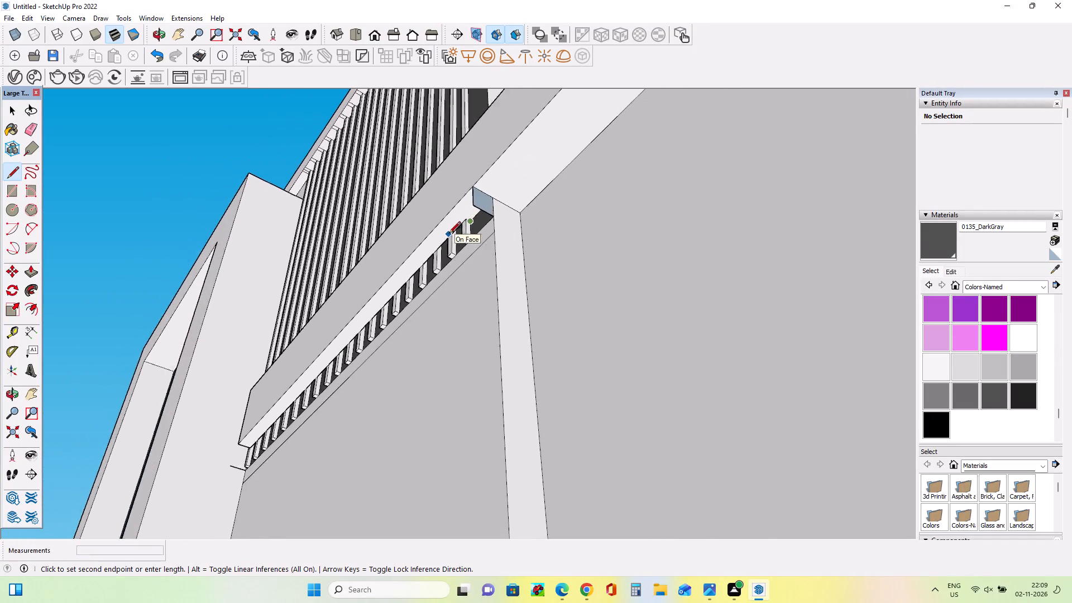
scroll(449, 234, "down", 2)
middle_click_drag(496, 236, 557, 363)
scroll(293, 383, "up", 9)
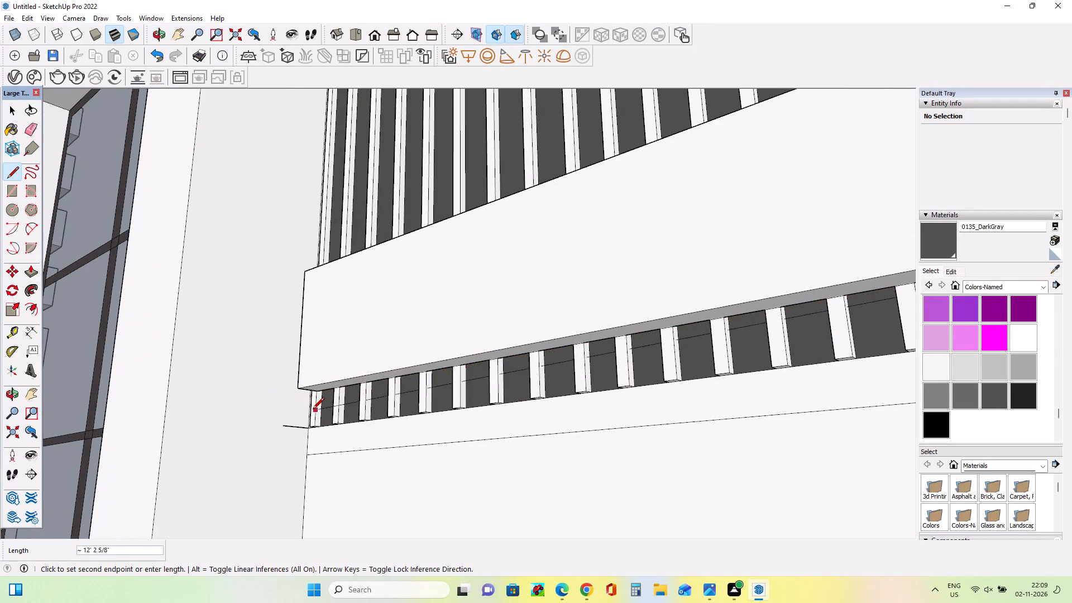
middle_click_drag(315, 400, 427, 292)
scroll(279, 361, "up", 5)
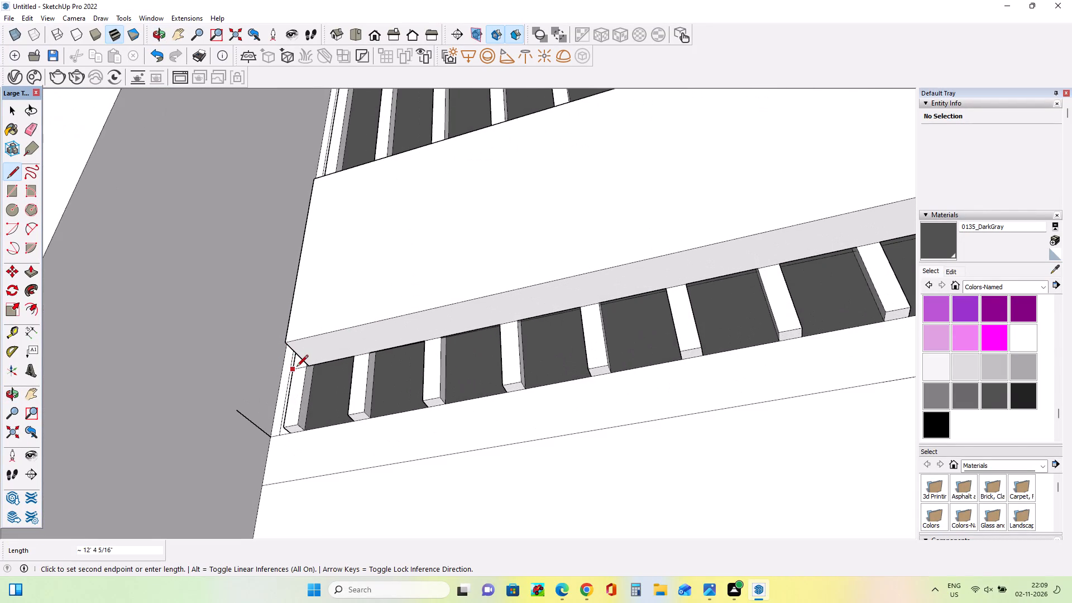
left_click(294, 368)
middle_click_drag(326, 383, 371, 340)
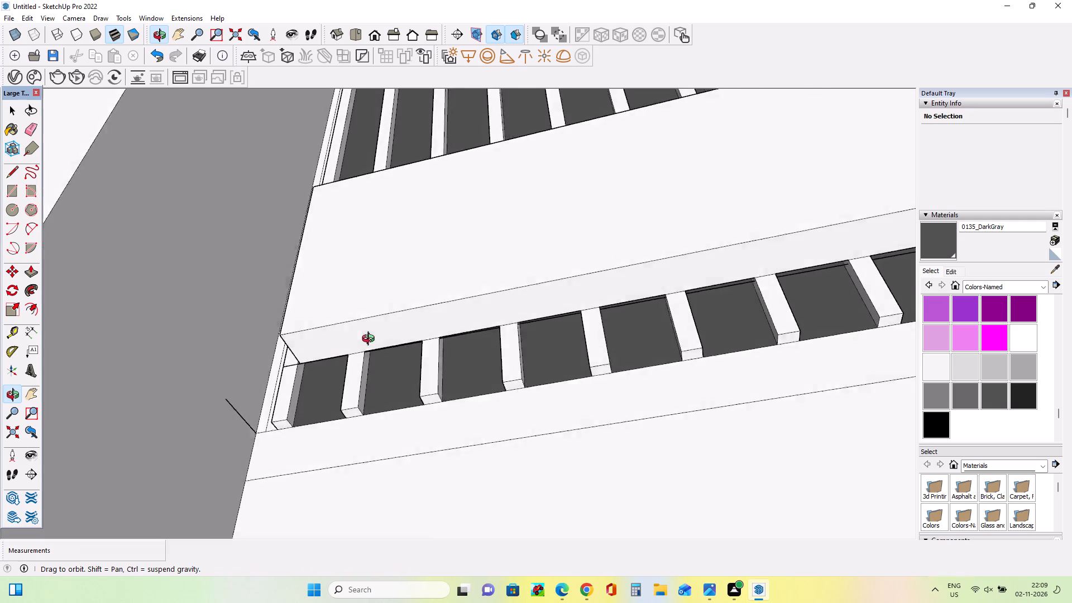
middle_click_drag(371, 340, 427, 347)
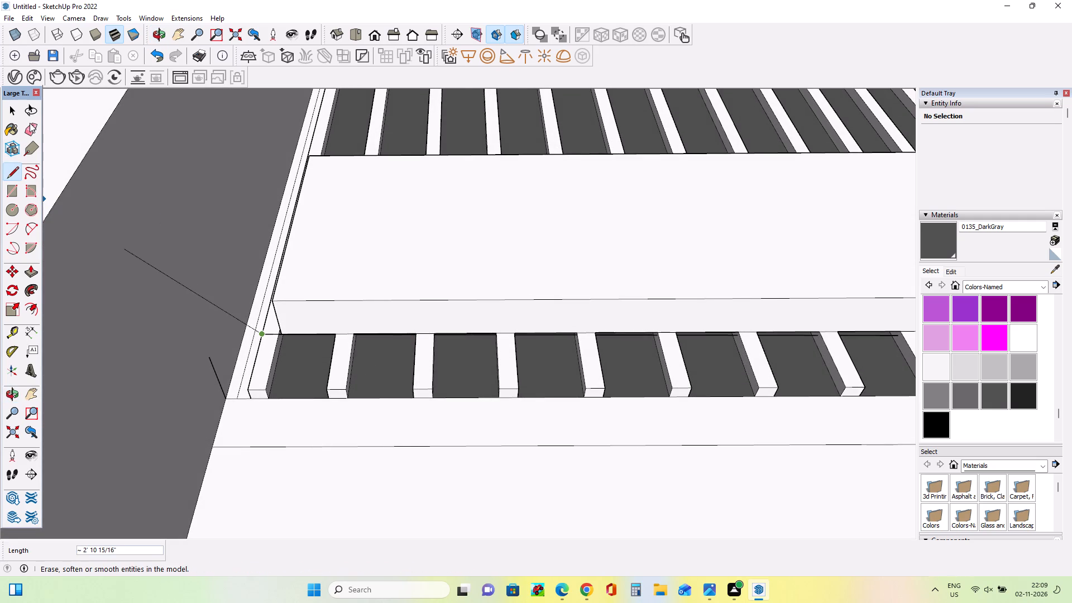
left_click(30, 123)
Push the bottom end of the second slat from the window frame up about 7 3/8" to the band's underside.
left_click(33, 271)
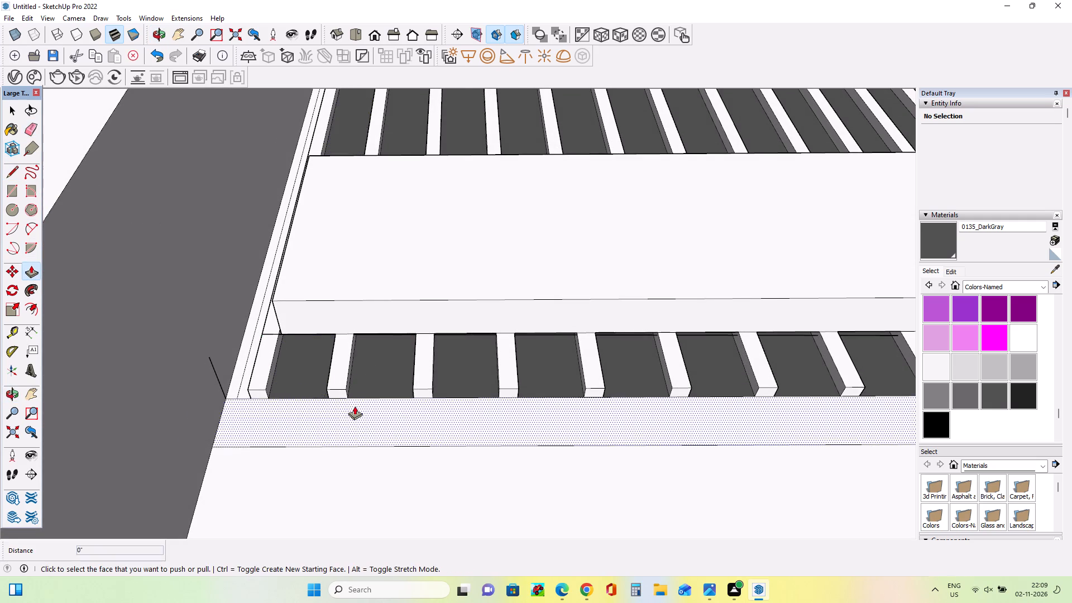
scroll(355, 406, "up", 3)
left_click_drag(332, 392, 358, 307)
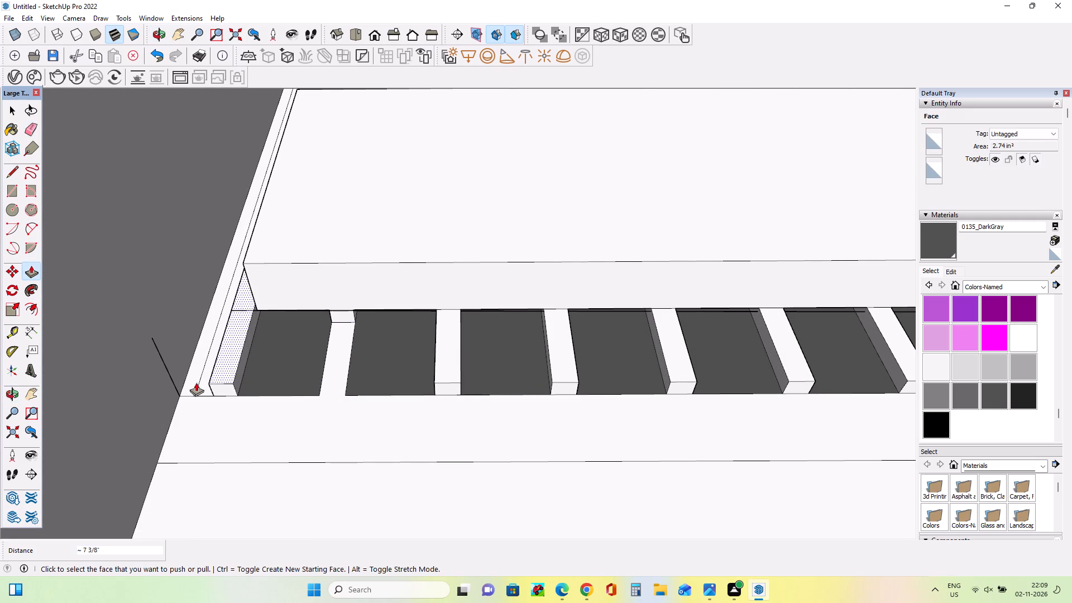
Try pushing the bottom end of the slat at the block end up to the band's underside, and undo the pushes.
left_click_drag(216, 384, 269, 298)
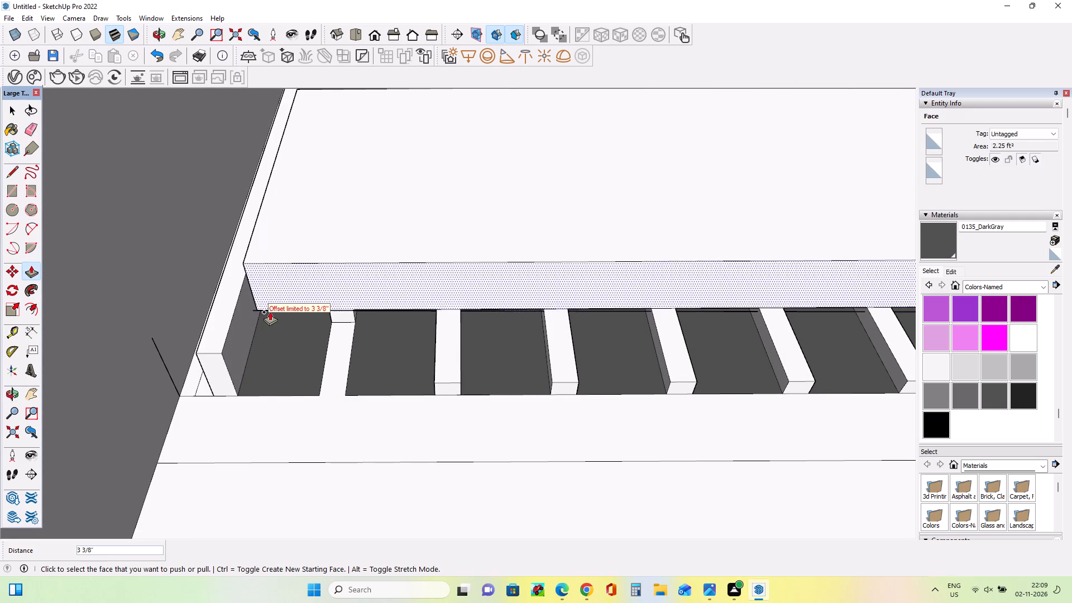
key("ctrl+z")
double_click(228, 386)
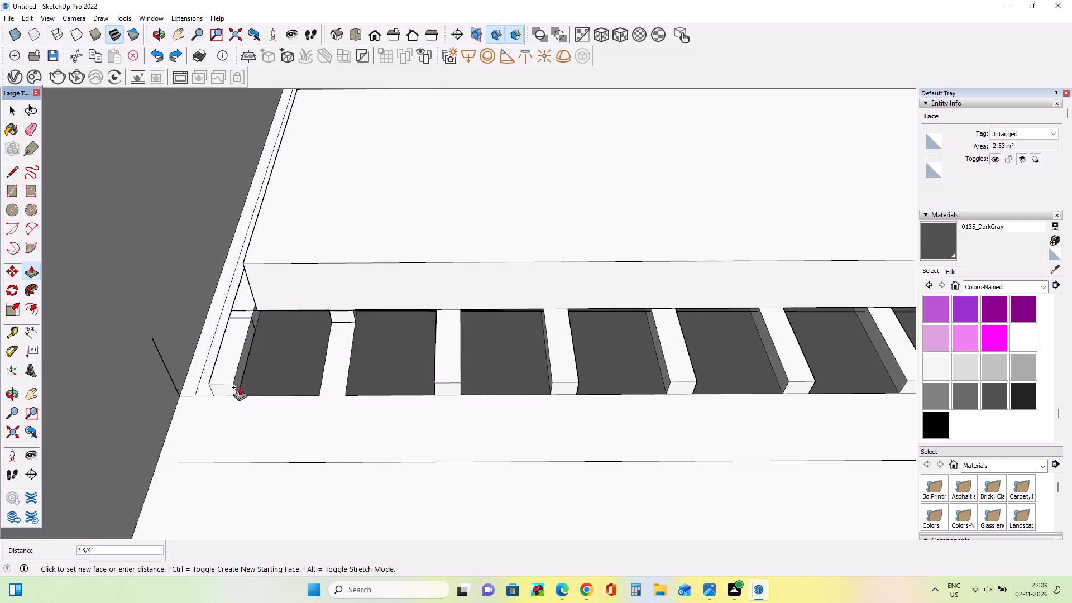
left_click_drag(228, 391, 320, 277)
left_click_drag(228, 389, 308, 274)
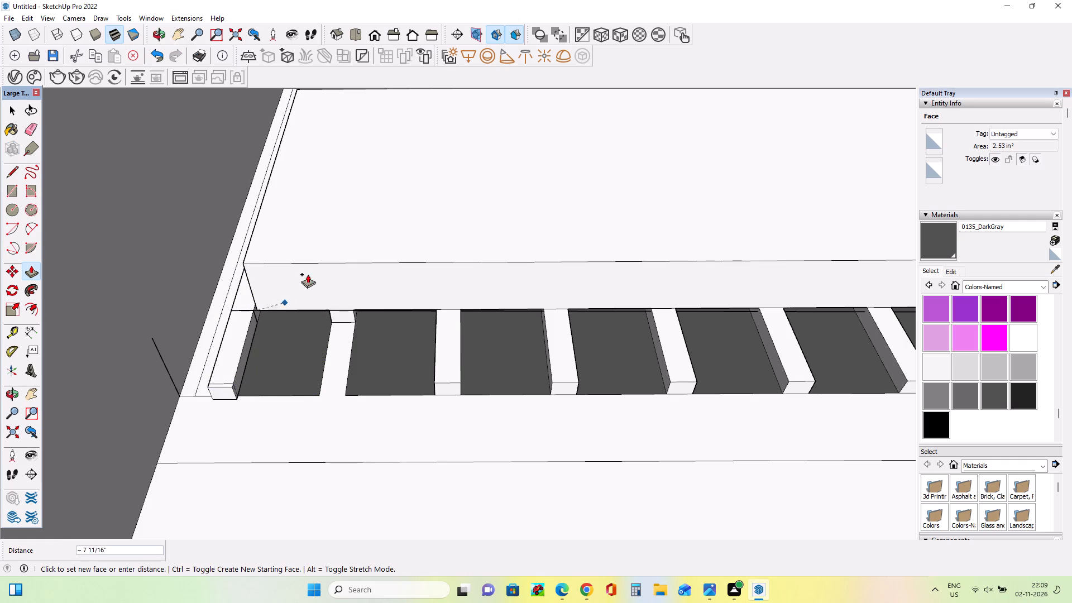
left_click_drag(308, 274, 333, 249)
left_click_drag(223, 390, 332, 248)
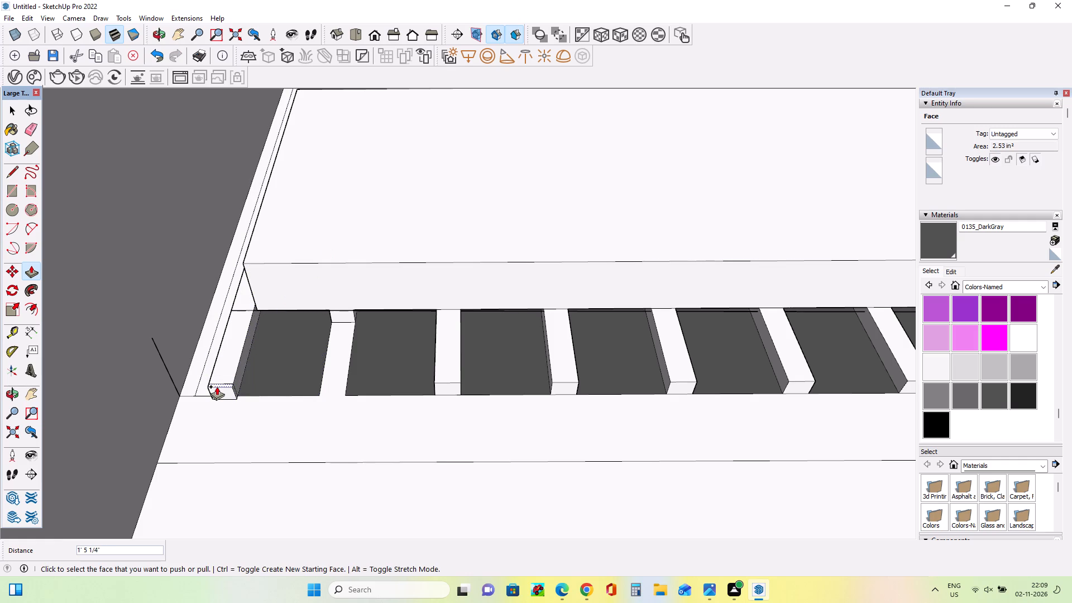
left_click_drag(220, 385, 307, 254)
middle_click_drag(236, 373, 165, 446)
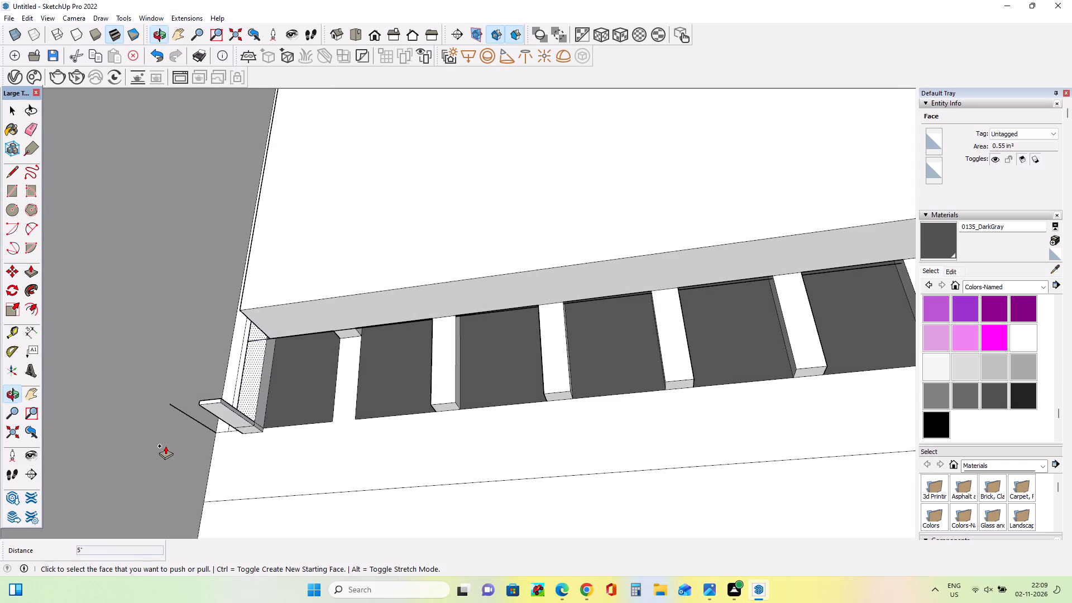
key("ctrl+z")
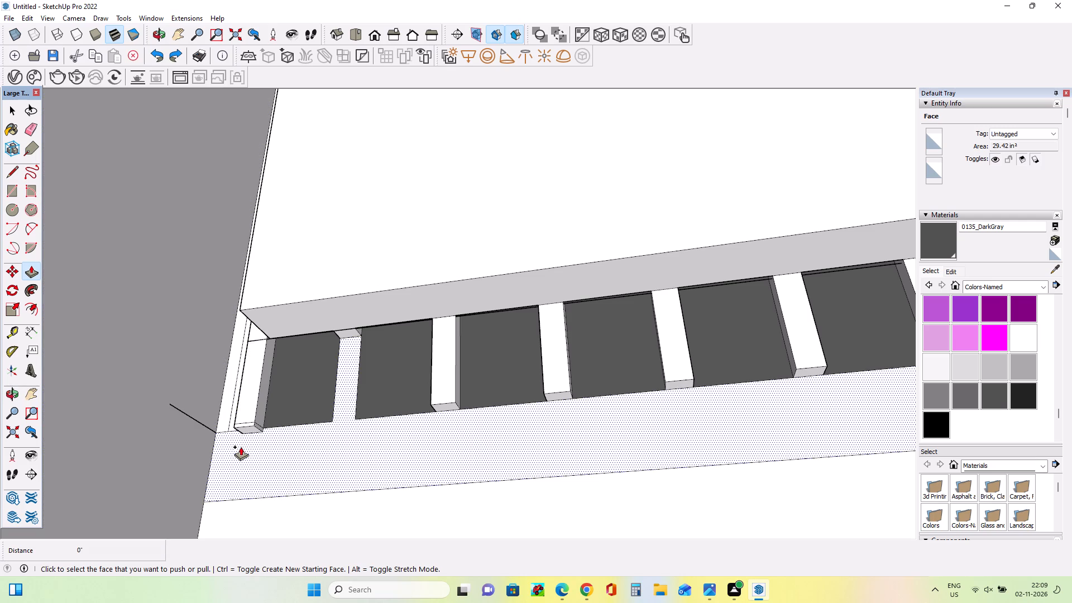
Erase the stray slanted edge sticking out past the wall corner beside the end slat.
middle_click_drag(241, 447, 243, 470)
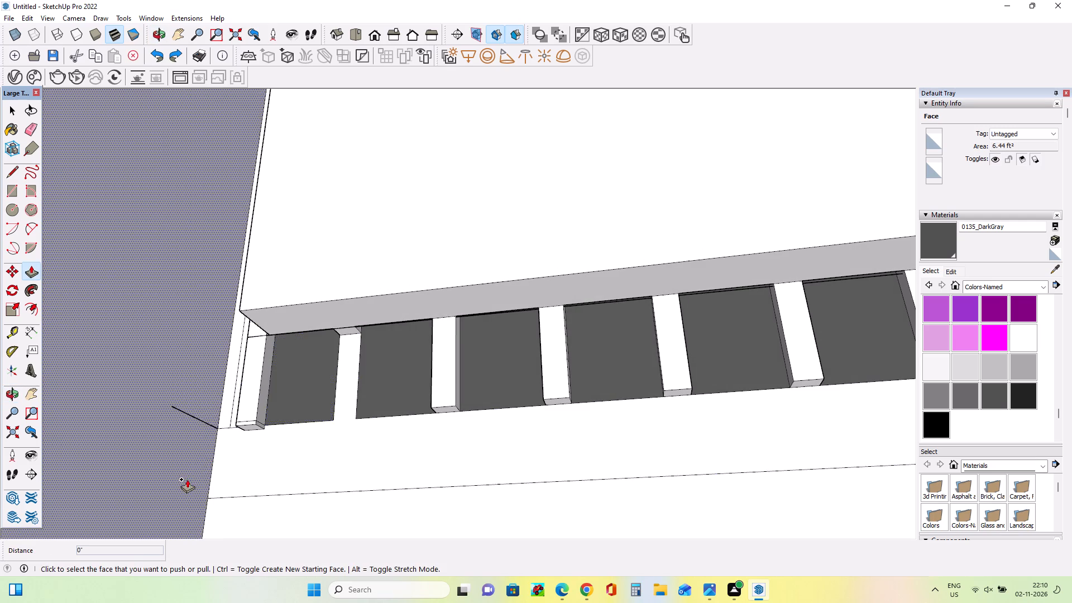
scroll(187, 479, "up", 4)
left_click(36, 129)
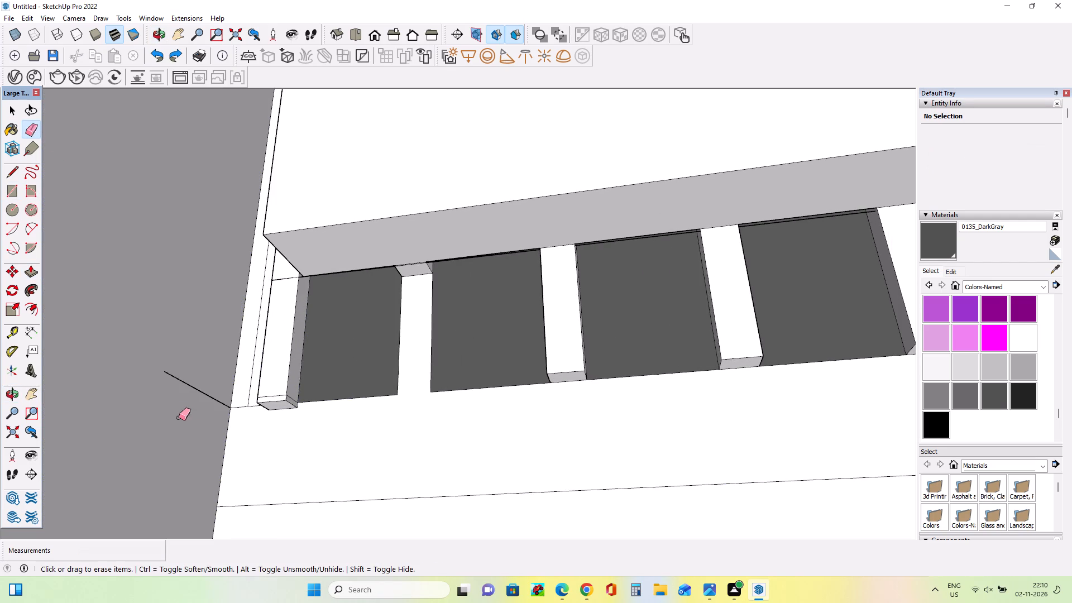
left_click_drag(206, 393, 202, 417)
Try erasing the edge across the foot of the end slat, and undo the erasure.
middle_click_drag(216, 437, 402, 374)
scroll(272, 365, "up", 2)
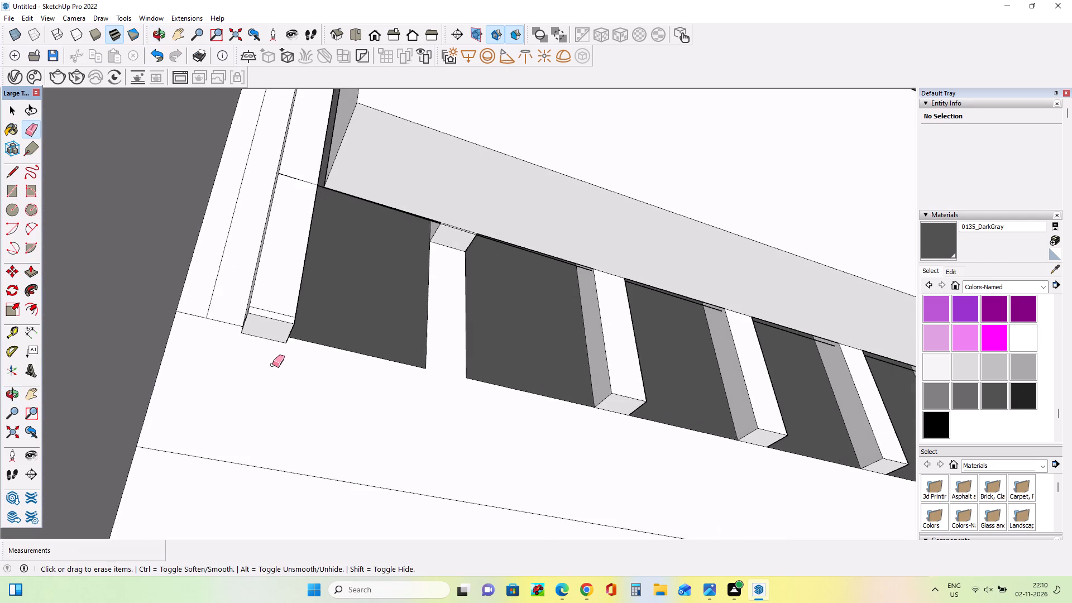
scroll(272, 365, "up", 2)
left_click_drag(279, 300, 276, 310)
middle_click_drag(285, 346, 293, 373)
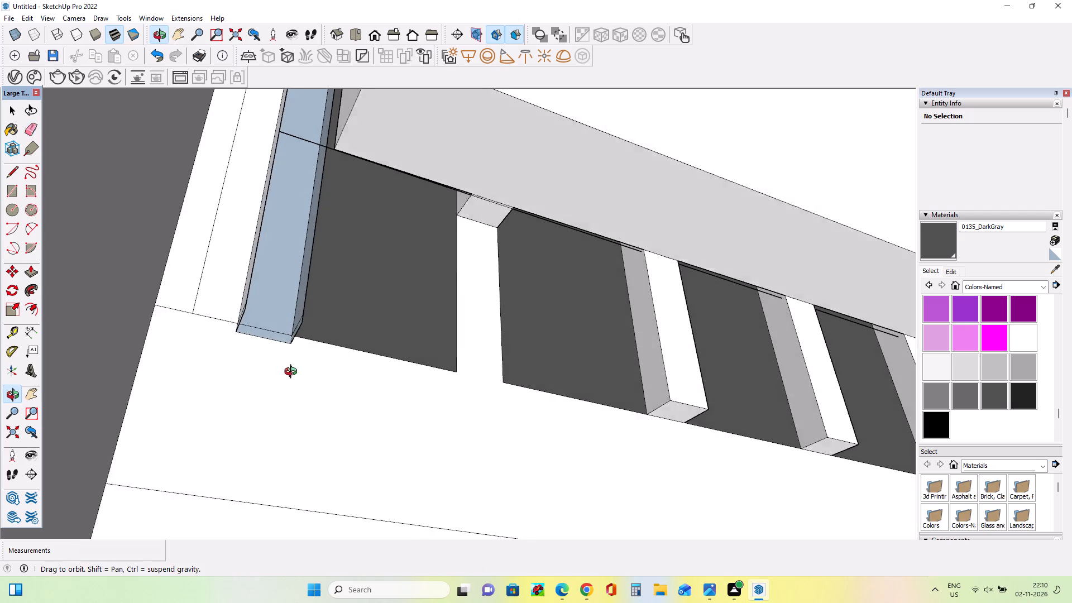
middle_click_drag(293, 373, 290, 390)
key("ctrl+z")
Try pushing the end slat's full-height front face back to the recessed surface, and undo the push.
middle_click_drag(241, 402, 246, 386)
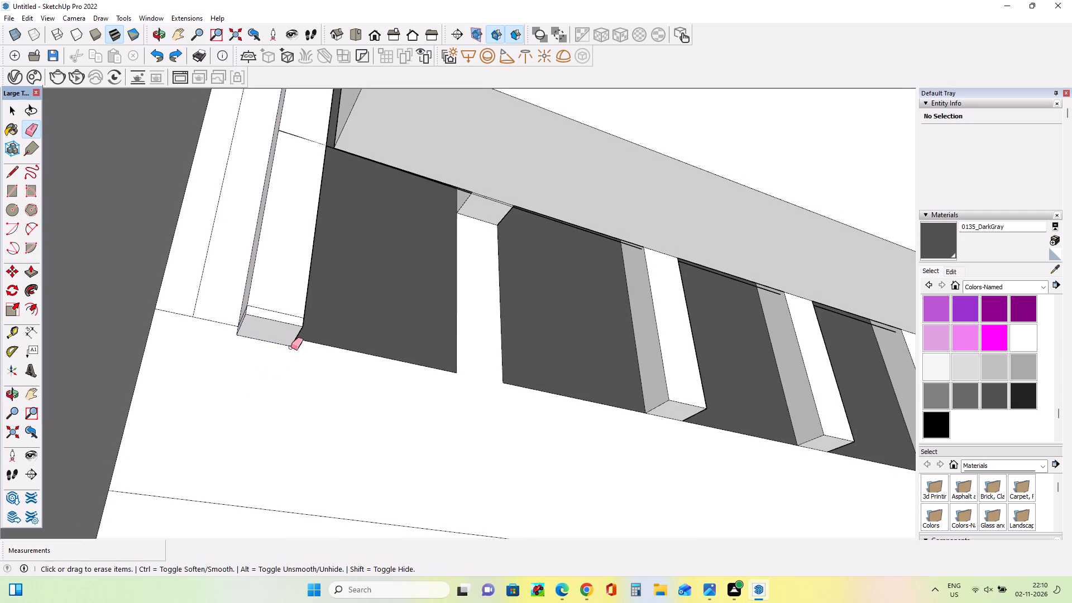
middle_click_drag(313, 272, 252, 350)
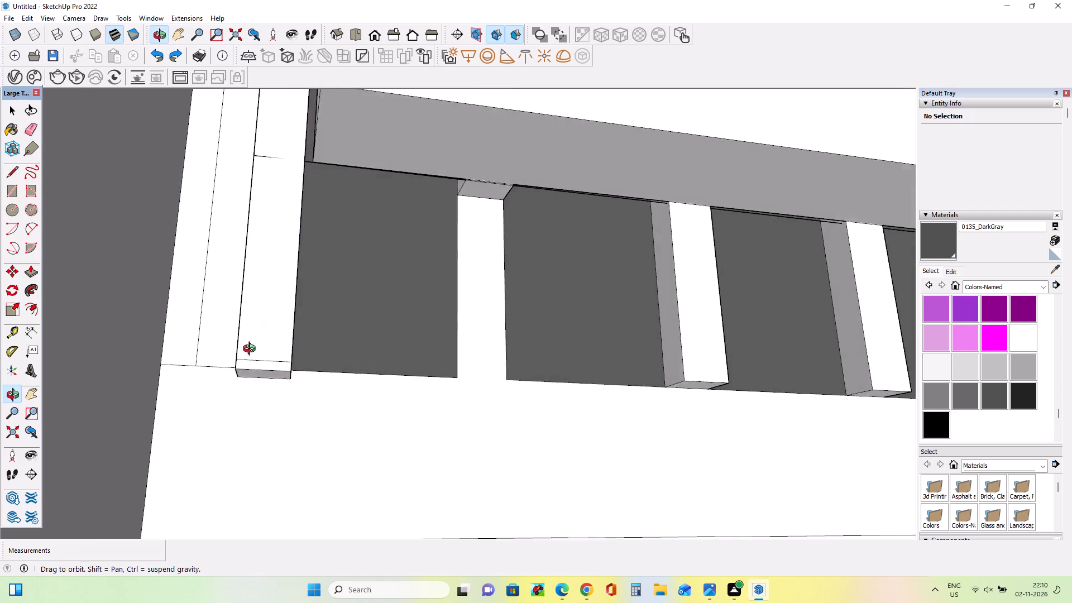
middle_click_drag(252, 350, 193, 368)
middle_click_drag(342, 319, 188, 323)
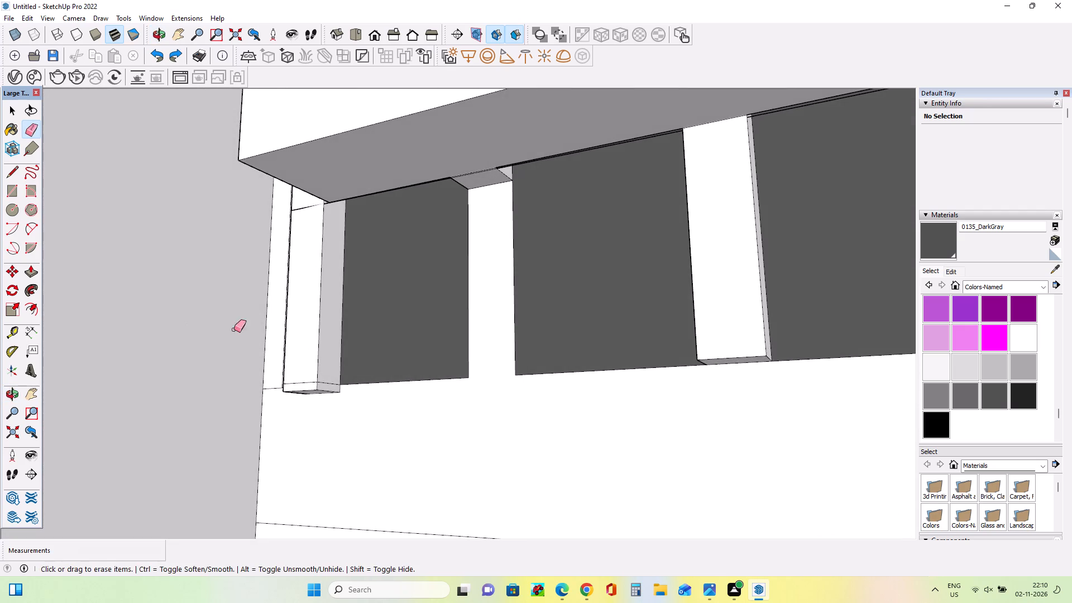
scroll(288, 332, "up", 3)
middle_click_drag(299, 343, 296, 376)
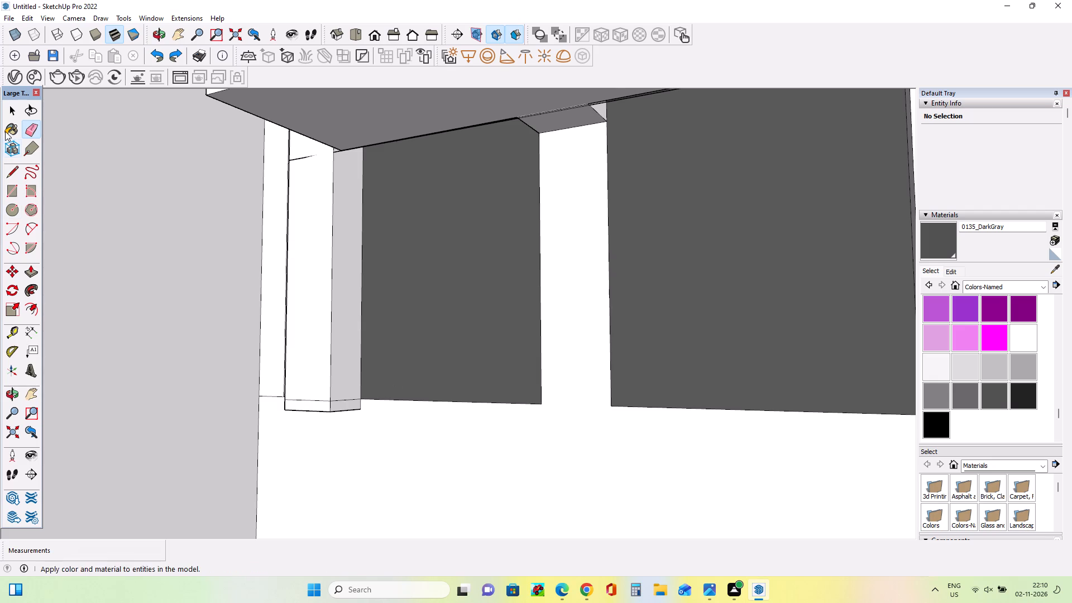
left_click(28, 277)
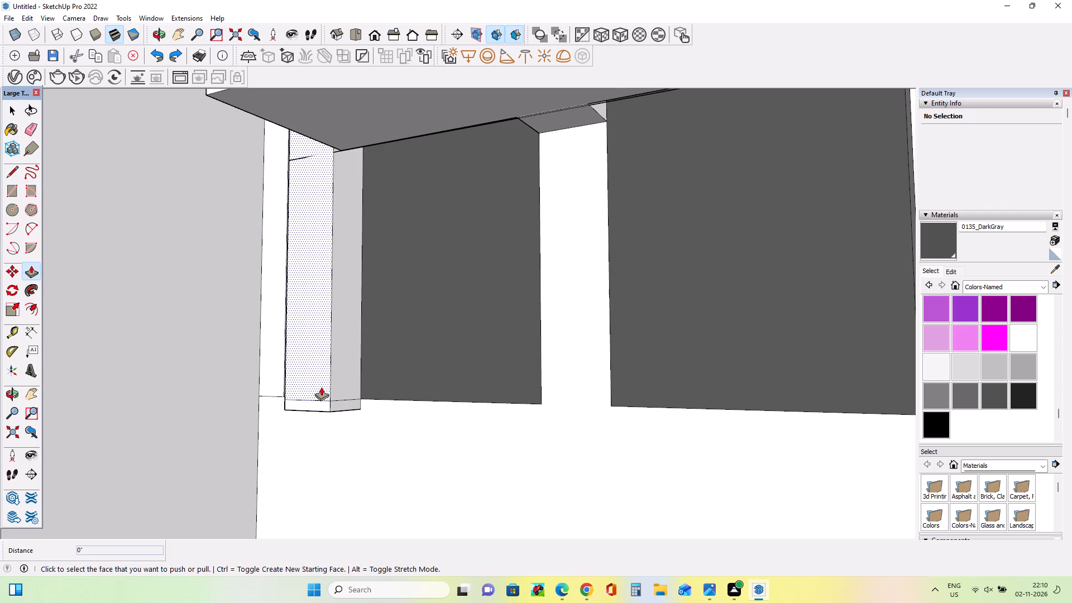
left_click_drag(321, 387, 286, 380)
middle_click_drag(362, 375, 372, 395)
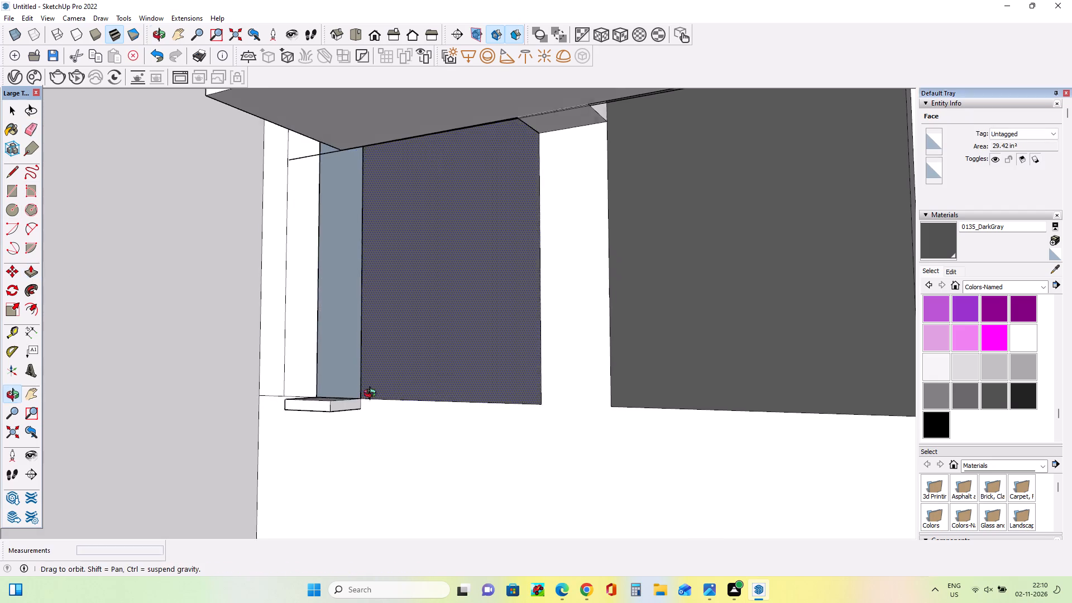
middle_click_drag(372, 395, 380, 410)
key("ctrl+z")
Draw a line across the end slat's front face, level with the band's underside.
middle_click_drag(358, 399, 509, 409)
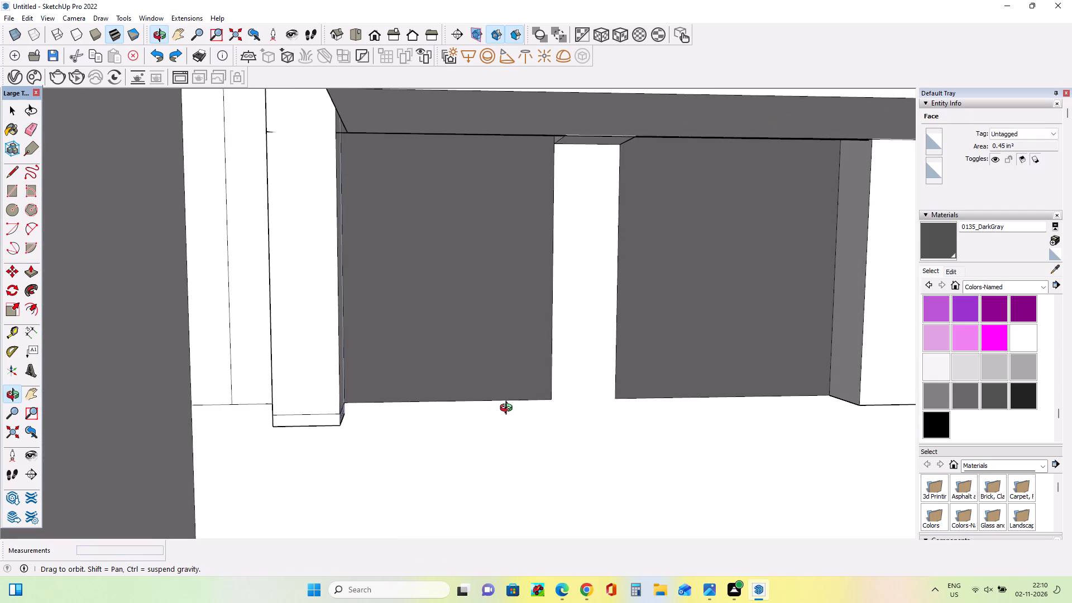
middle_click_drag(509, 409, 507, 410)
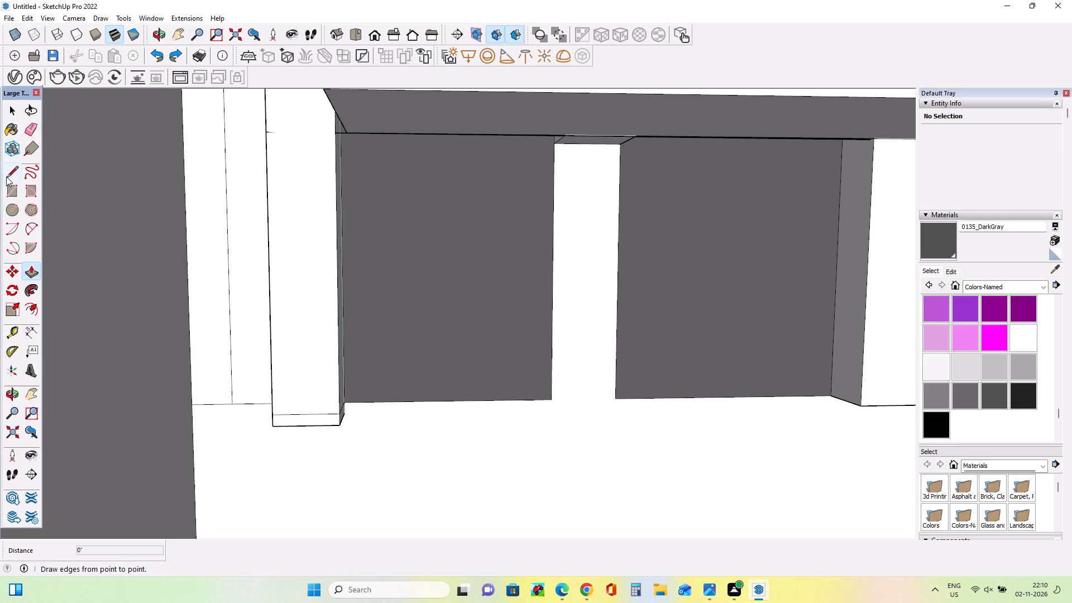
left_click(9, 176)
middle_click_drag(364, 150, 225, 181)
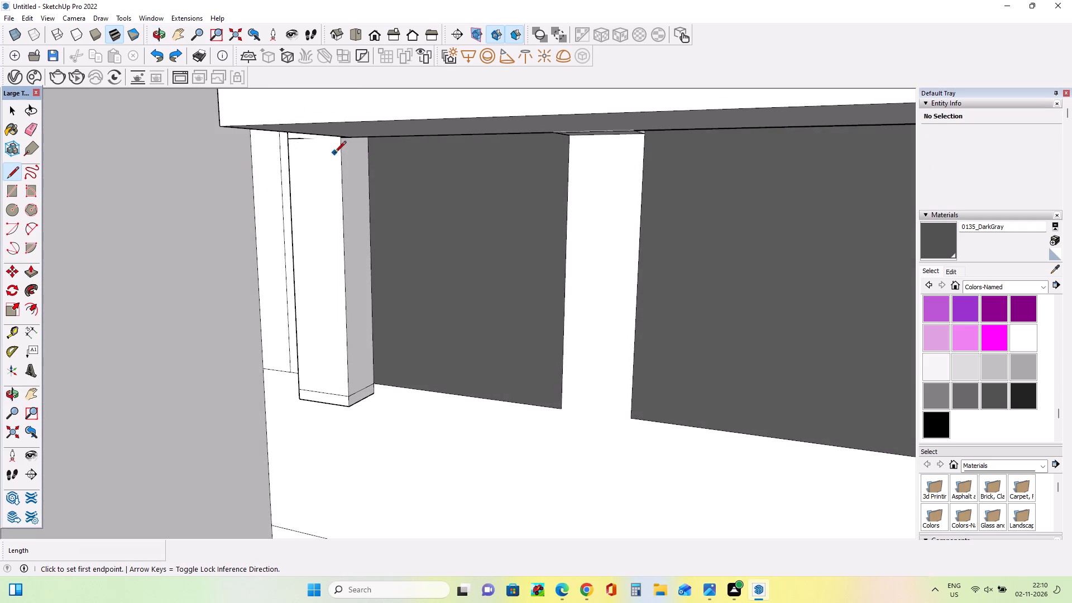
scroll(334, 154, "up", 4)
left_click(343, 132)
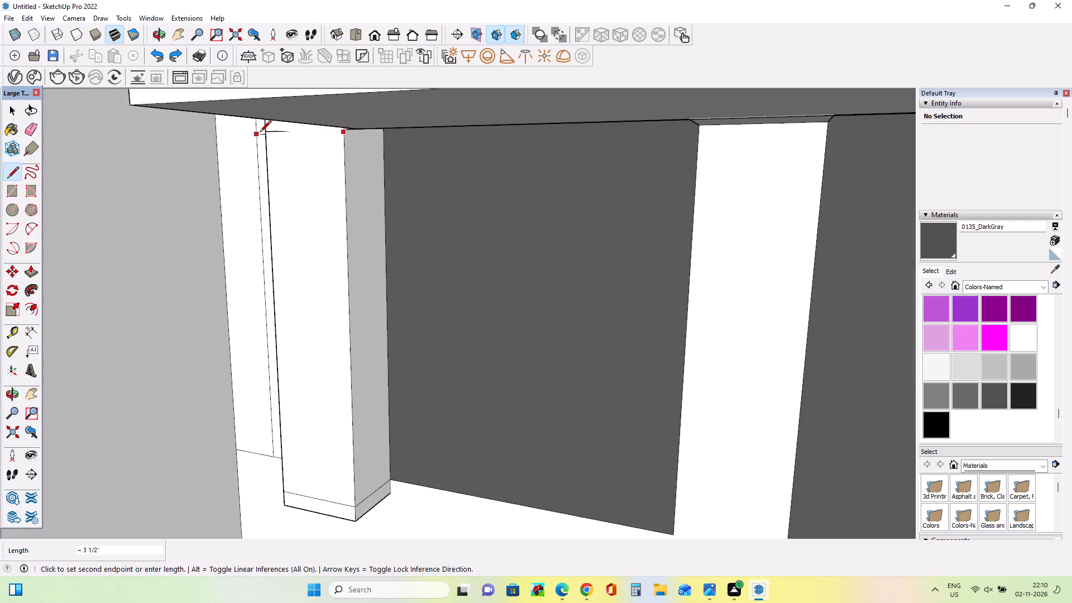
left_click(270, 133)
Push the end slat's front face below the new line back 1 7/16".
middle_click_drag(292, 195, 498, 162)
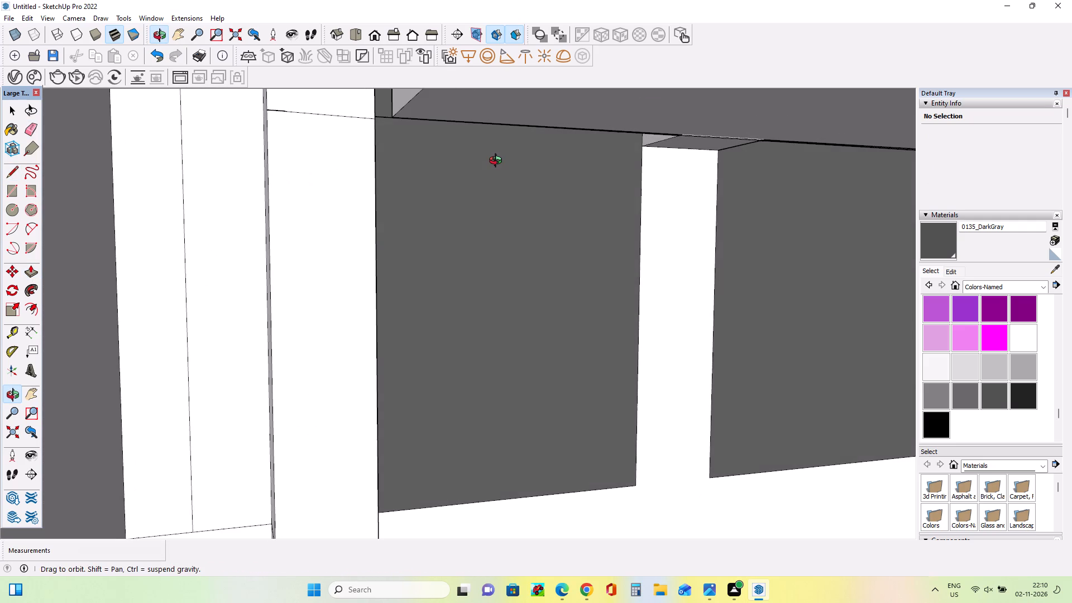
middle_click_drag(498, 162, 470, 186)
scroll(279, 120, "down", 3)
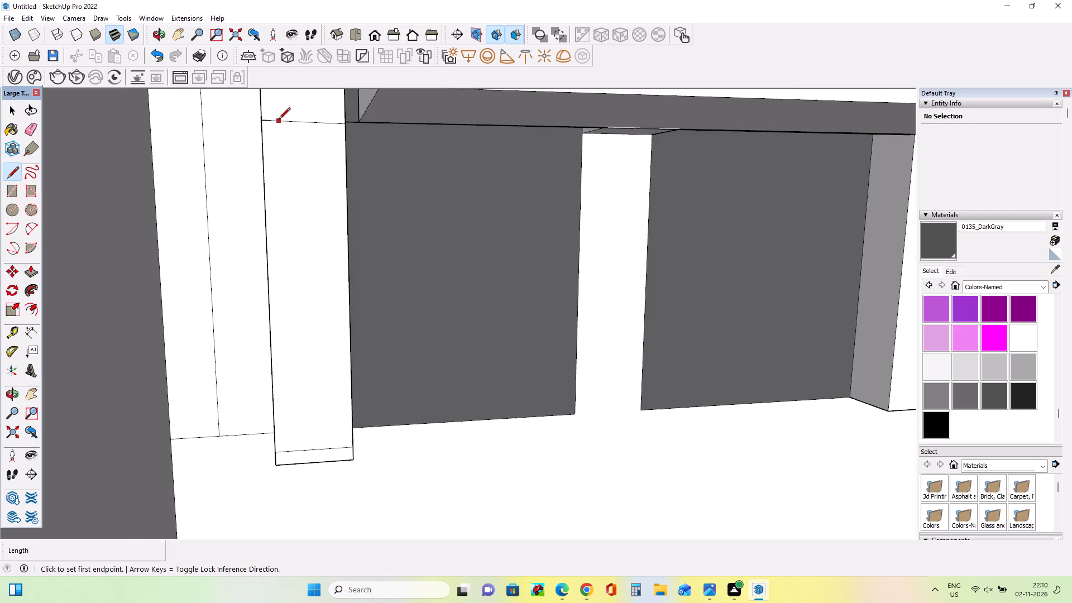
scroll(279, 120, "down", 5)
middle_click_drag(333, 272, 295, 260)
scroll(295, 260, "down", 1)
left_click(25, 275)
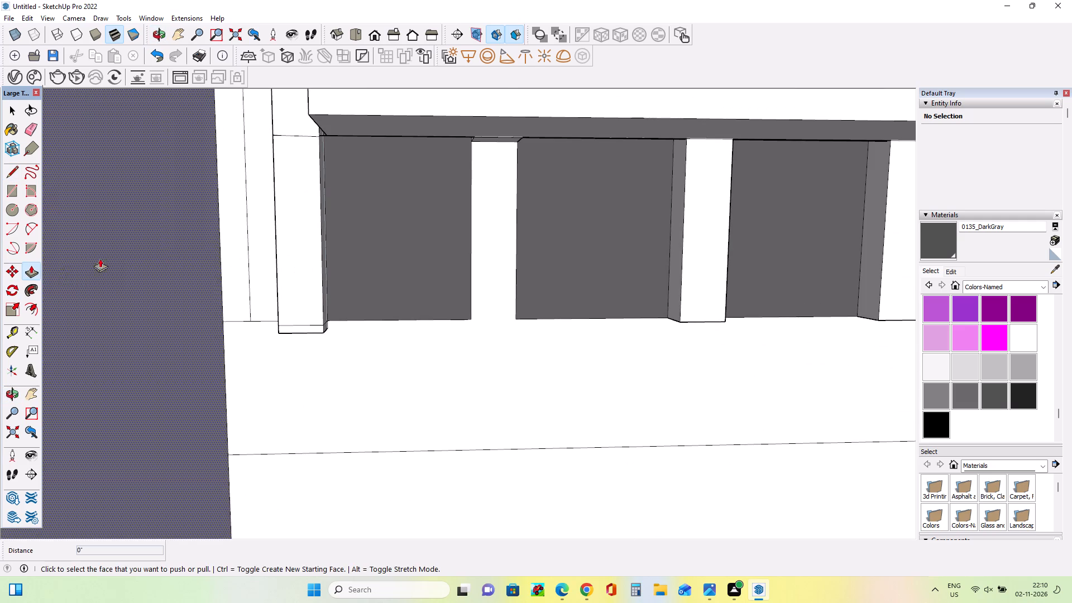
left_click_drag(281, 243, 365, 257)
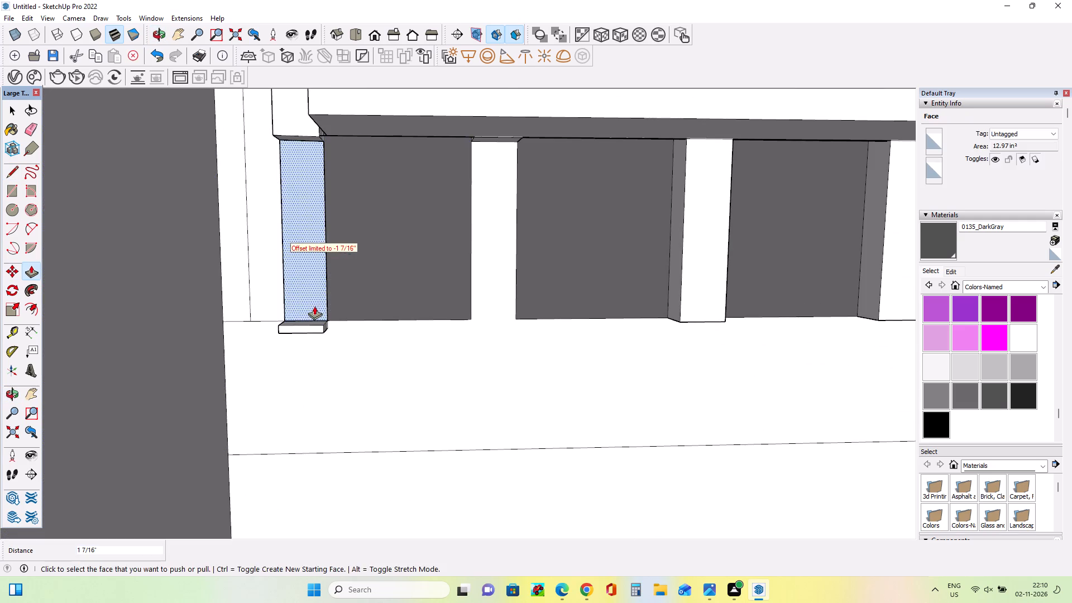
Push the small leftover block at the foot of the end slat back to remove it.
middle_click_drag(319, 305, 393, 292)
middle_click_drag(371, 317, 266, 317)
scroll(251, 315, "down", 6)
scroll(500, 344, "up", 3)
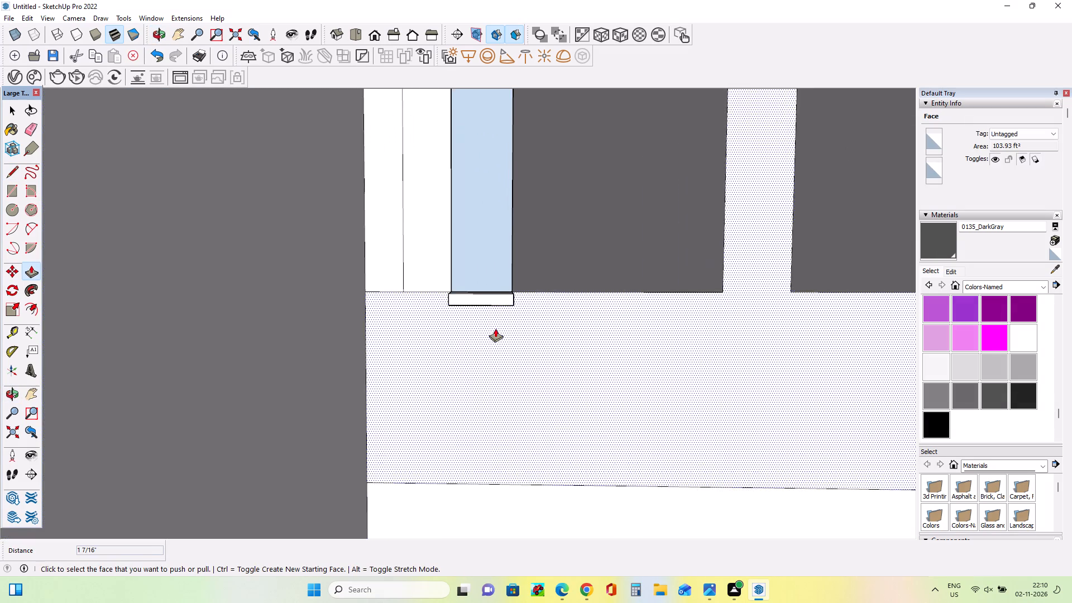
scroll(495, 328, "up", 5)
left_click_drag(511, 289, 557, 265)
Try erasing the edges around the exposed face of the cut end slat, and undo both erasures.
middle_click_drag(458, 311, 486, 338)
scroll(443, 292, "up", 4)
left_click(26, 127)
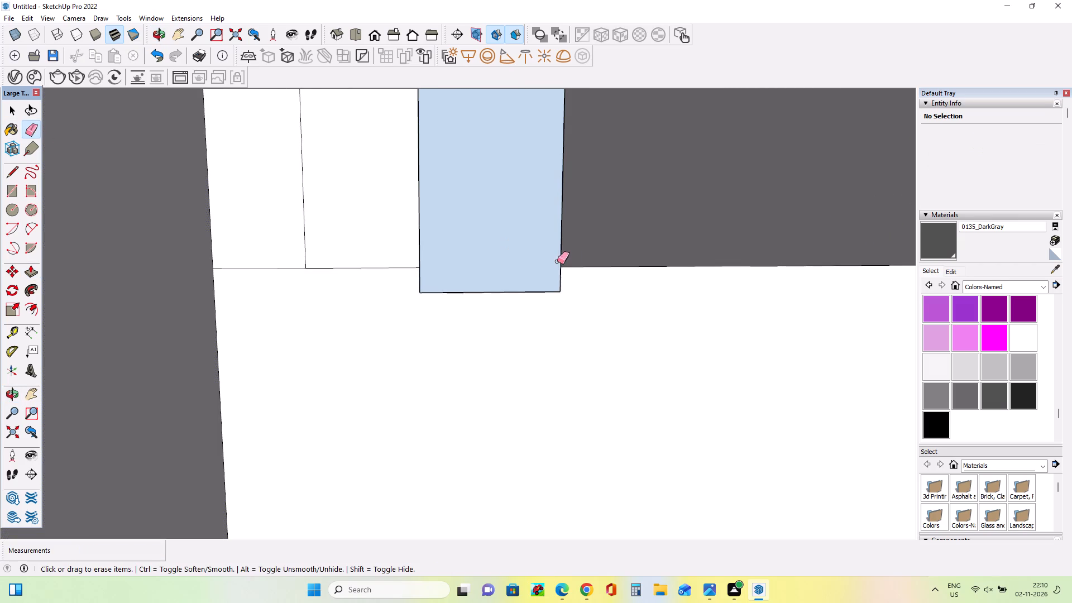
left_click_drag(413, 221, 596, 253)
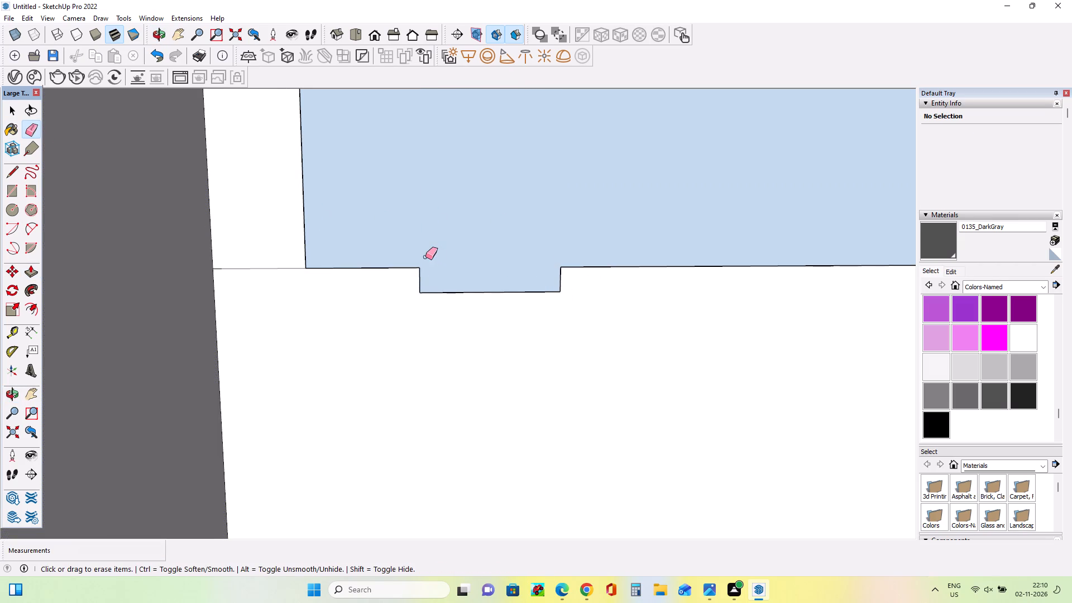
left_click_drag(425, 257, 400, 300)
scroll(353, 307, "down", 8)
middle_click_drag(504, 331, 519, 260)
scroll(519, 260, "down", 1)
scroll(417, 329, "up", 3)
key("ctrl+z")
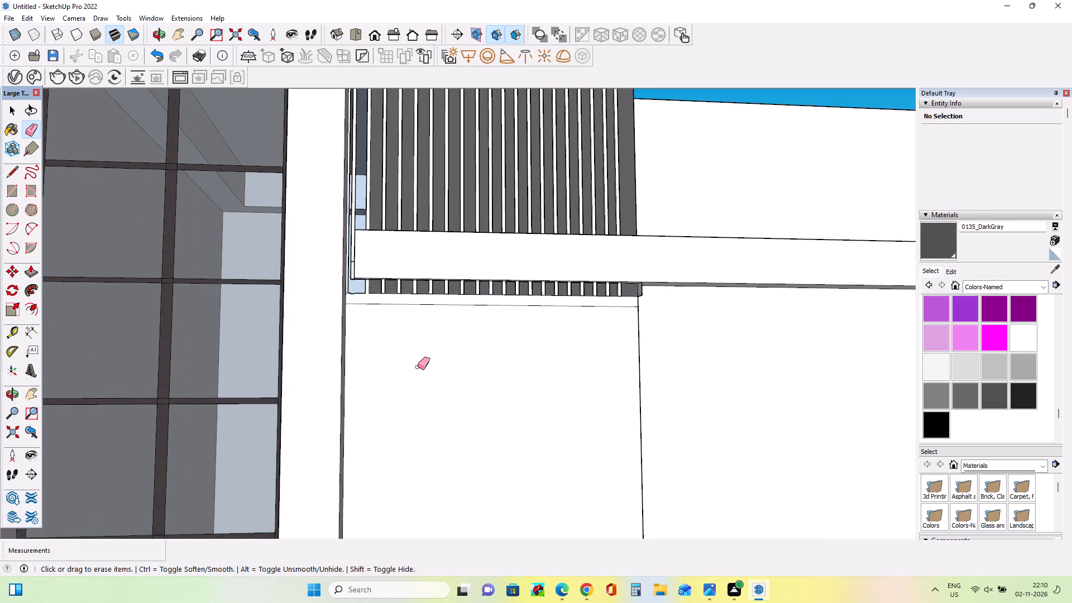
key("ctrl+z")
Draw a rectangle across the opening beneath the cut end slat, from its bottom corner to its opposite top corner, to close it.
scroll(371, 314, "up", 7)
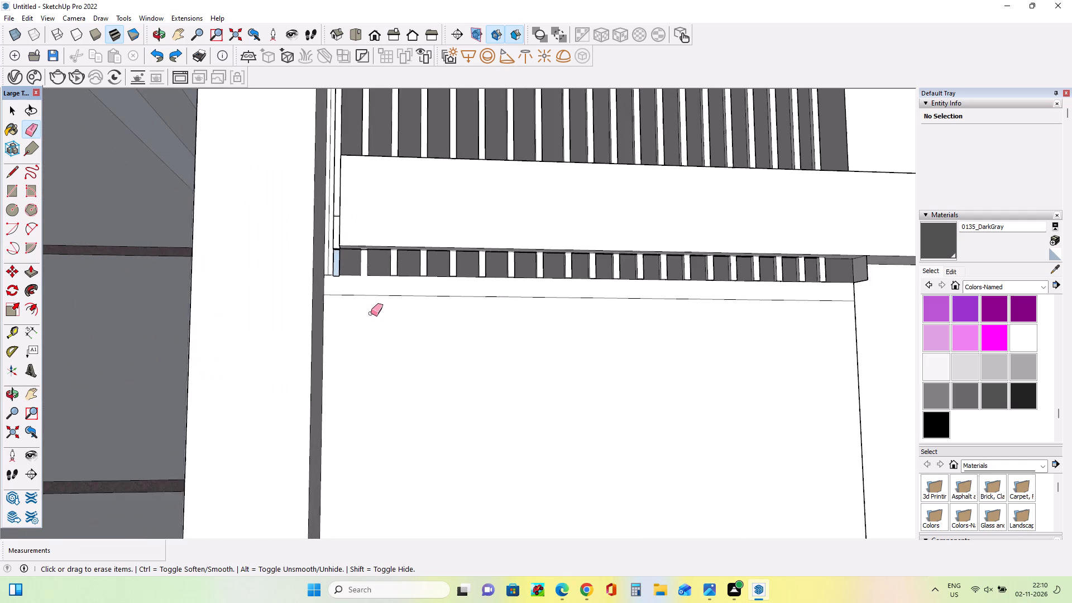
middle_click_drag(371, 313, 342, 403)
scroll(326, 280, "up", 4)
middle_click_drag(339, 285, 367, 314)
scroll(332, 274, "up", 2)
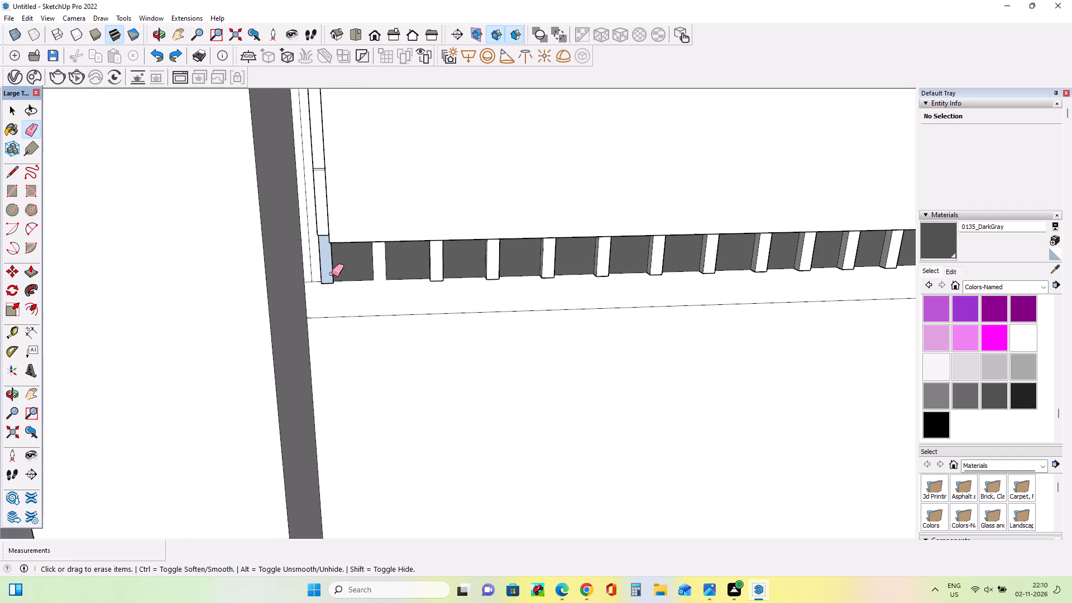
scroll(332, 274, "up", 6)
middle_click_drag(327, 301, 269, 139)
scroll(363, 284, "up", 1)
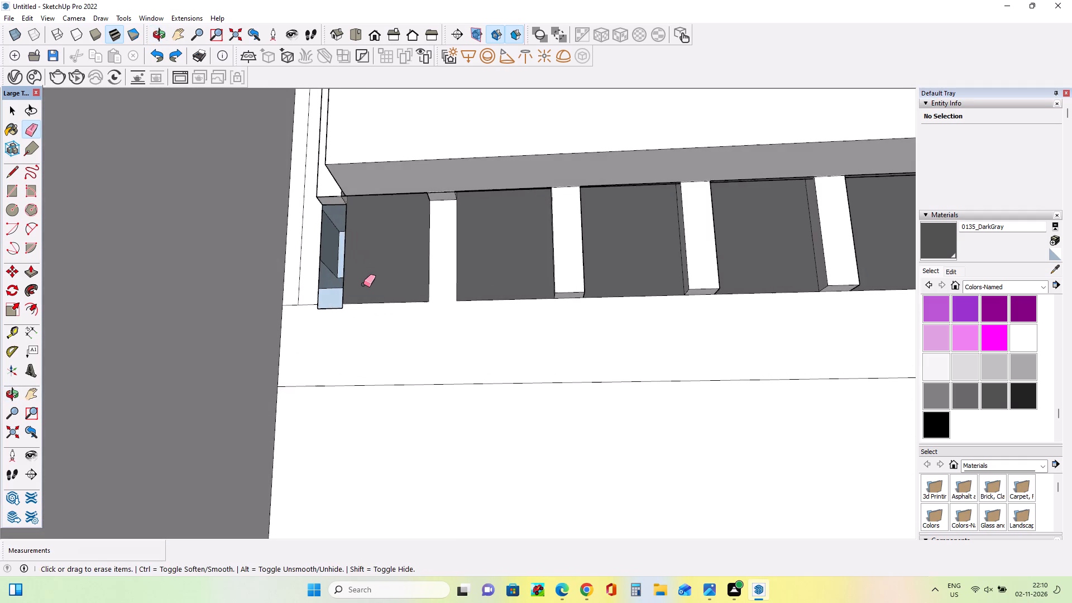
middle_click_drag(367, 291, 376, 313)
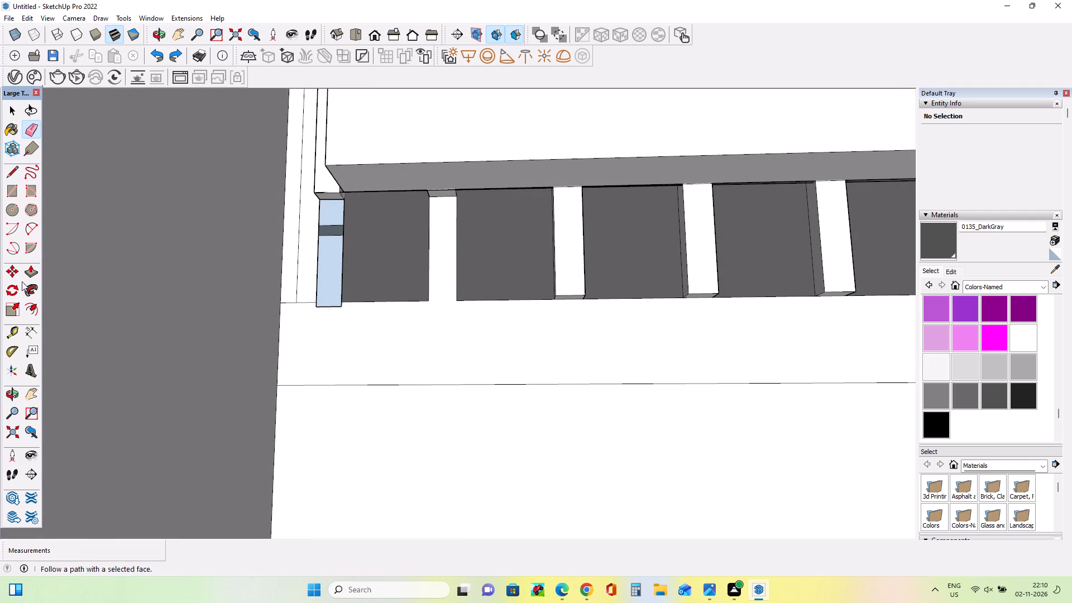
left_click(10, 191)
scroll(386, 272, "up", 4)
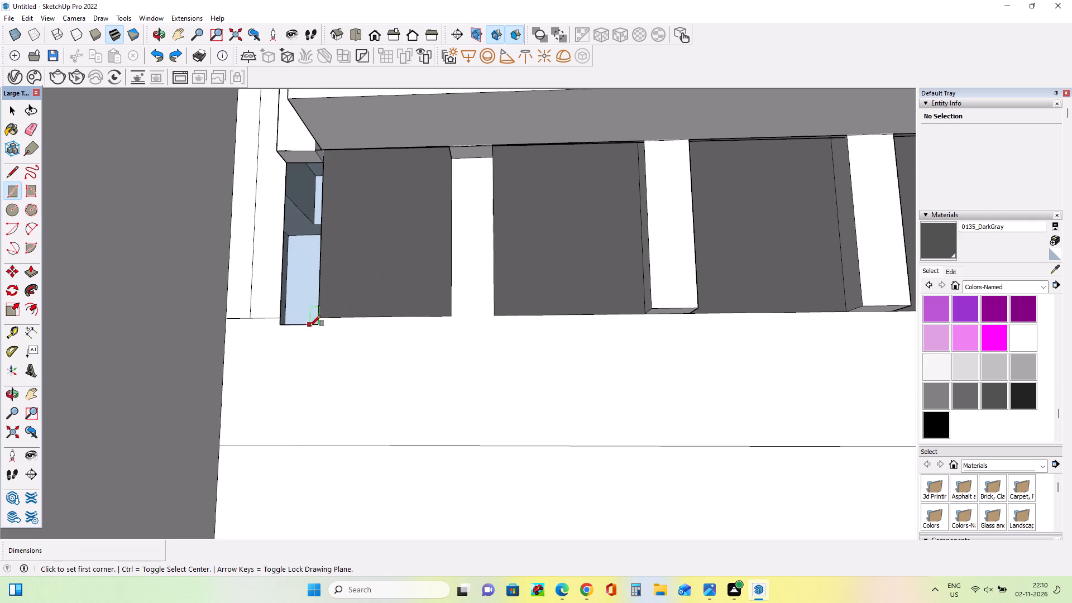
left_click(318, 318)
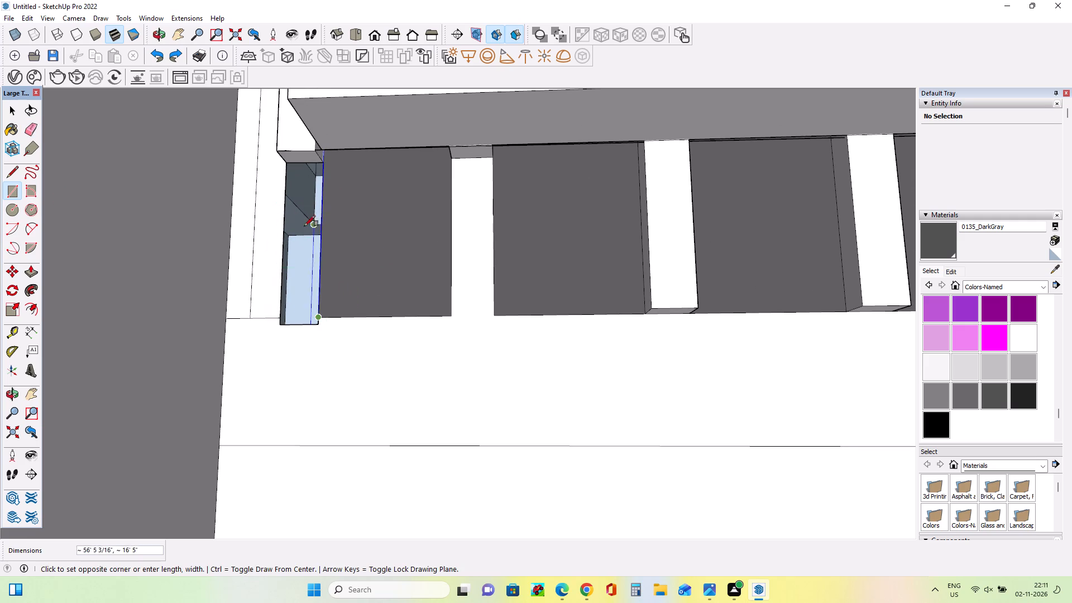
scroll(300, 224, "up", 4)
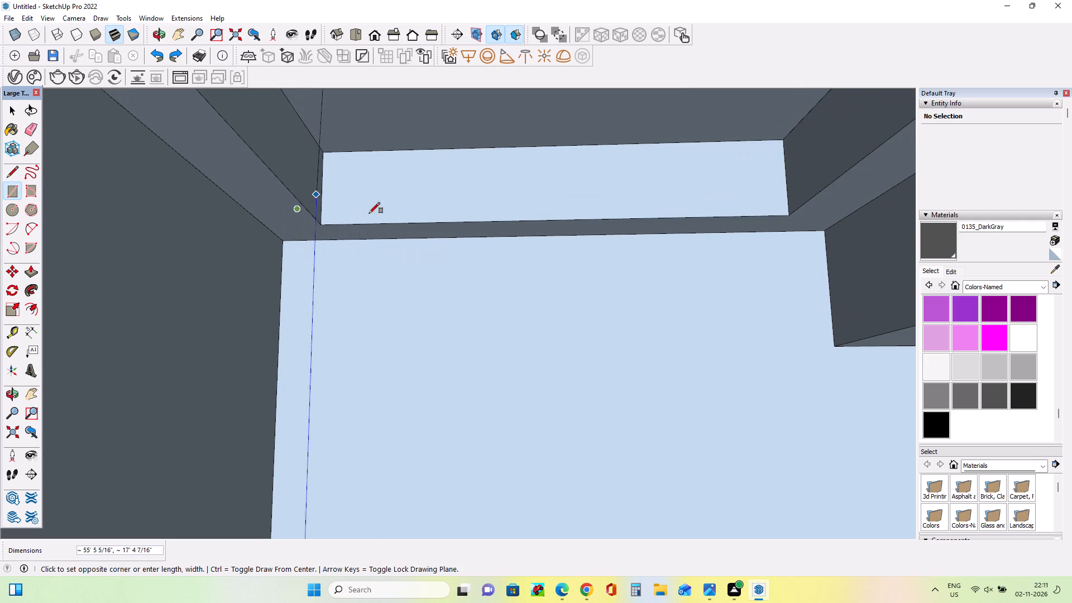
scroll(375, 224, "down", 6)
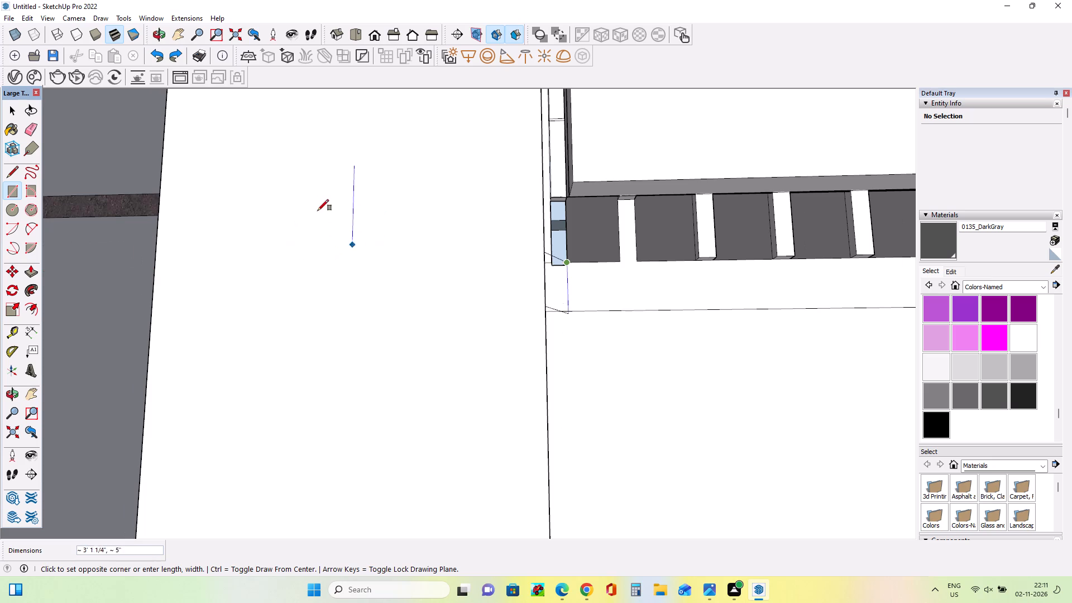
scroll(311, 245, "down", 3)
middle_click_drag(535, 274, 502, 299)
scroll(516, 212, "up", 3)
scroll(523, 214, "down", 2)
scroll(568, 248, "down", 1)
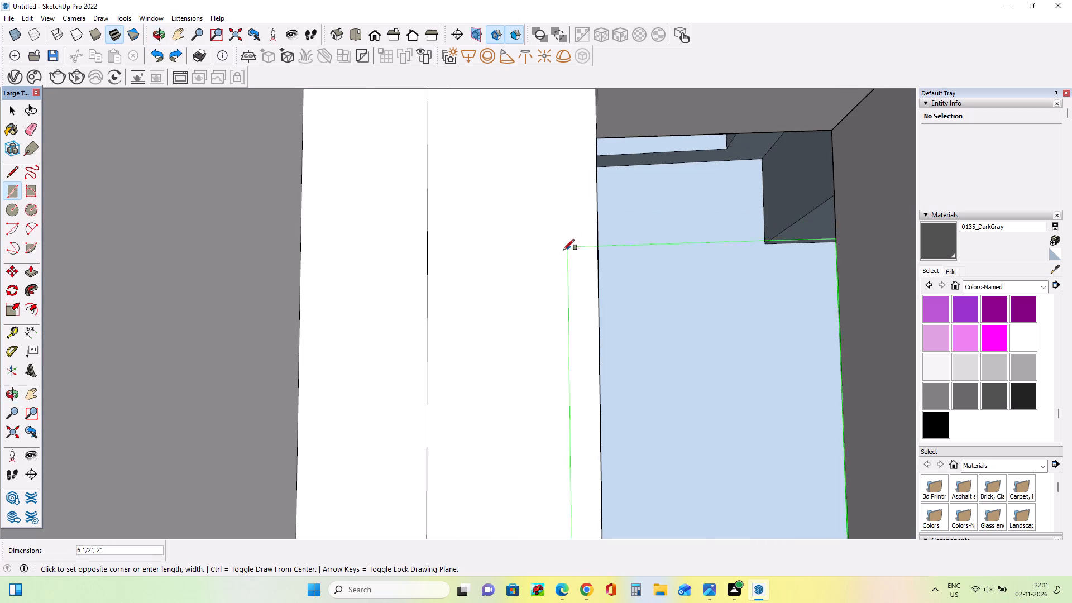
scroll(563, 250, "down", 12)
left_click(610, 221)
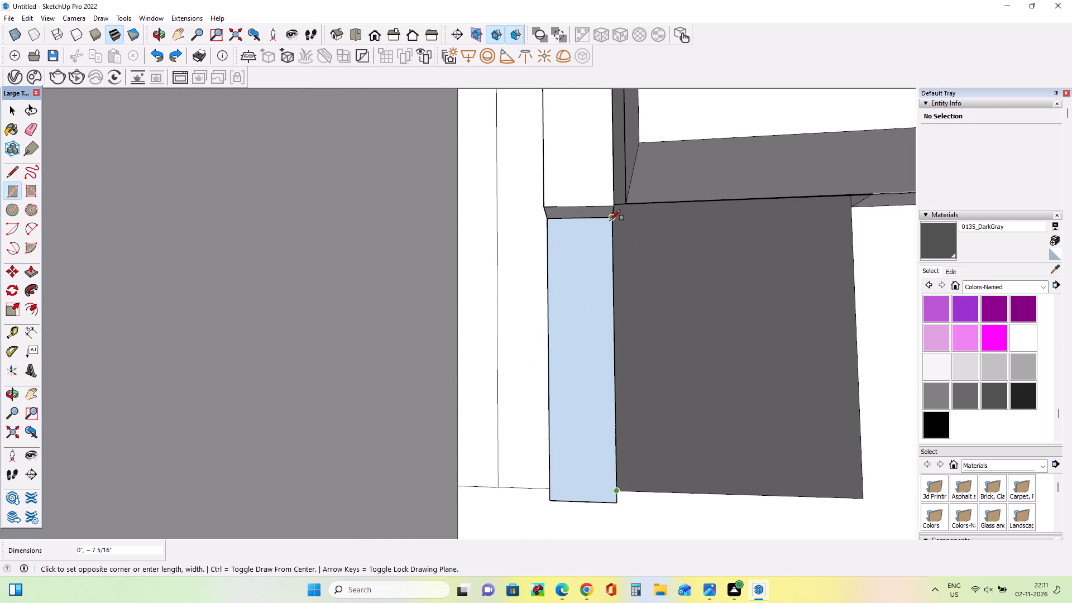
left_click(547, 219)
Erase the leftover edges at the foot of the new face below the end slat.
scroll(439, 242, "down", 2)
middle_click_drag(576, 360, 583, 377)
left_click_drag(26, 130, 31, 130)
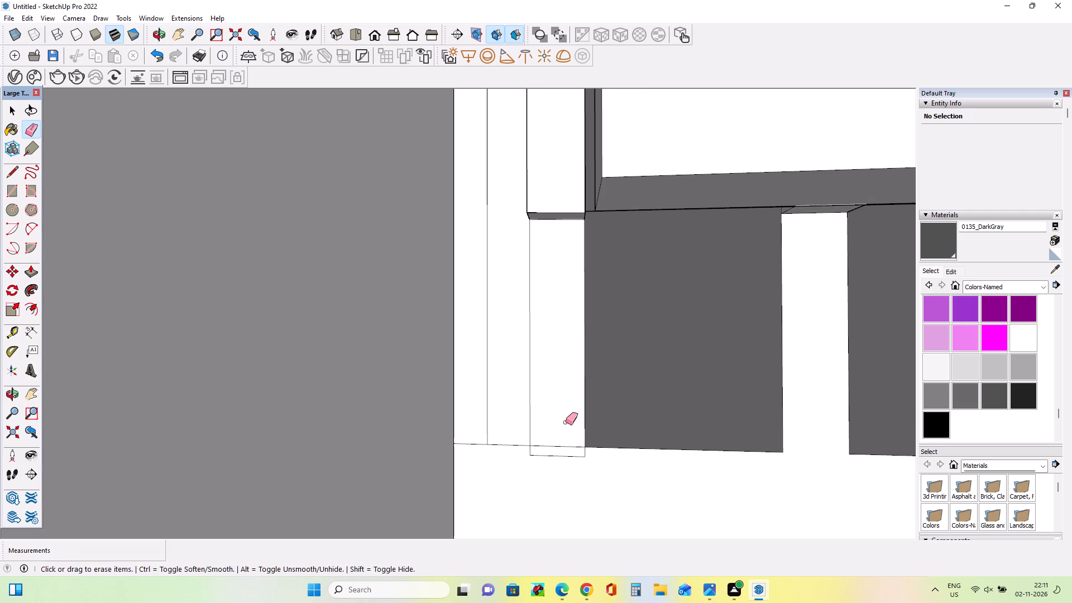
scroll(567, 424, "up", 4)
left_click_drag(569, 447, 572, 481)
left_click_drag(586, 461, 606, 473)
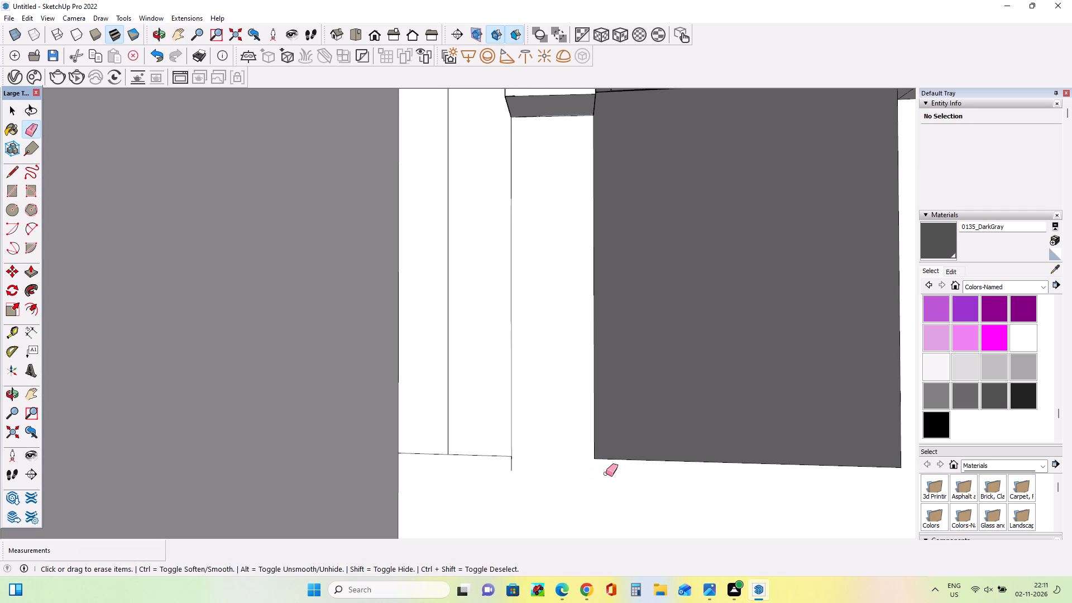
left_click_drag(505, 466, 527, 466)
scroll(495, 418, "down", 6)
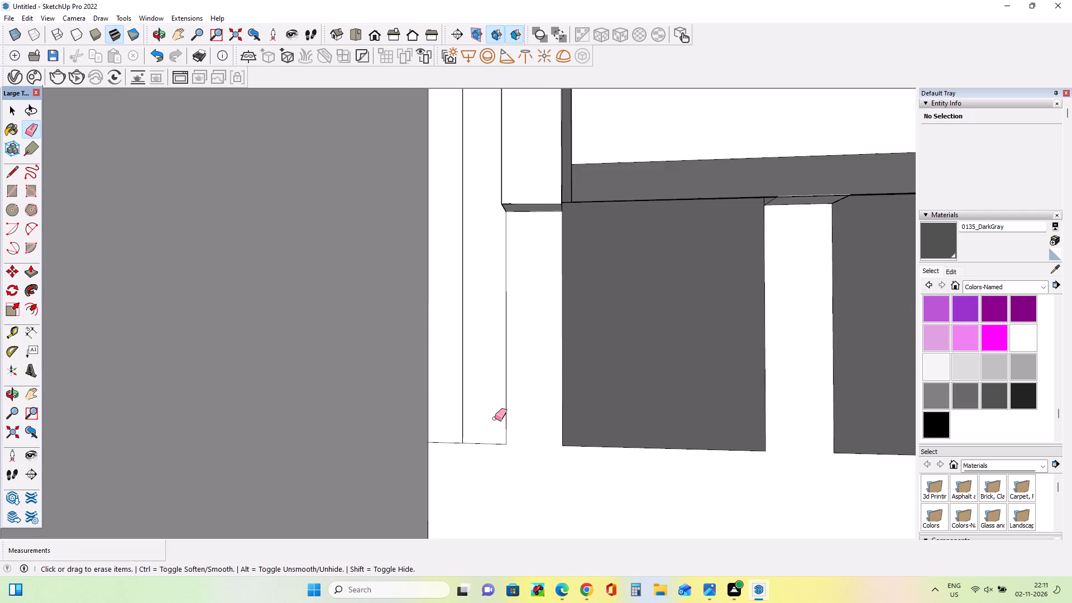
Erase the edges around the first two dark panels below the band's end, merging them into the white wall face.
scroll(495, 418, "down", 8)
left_click_drag(478, 404, 524, 420)
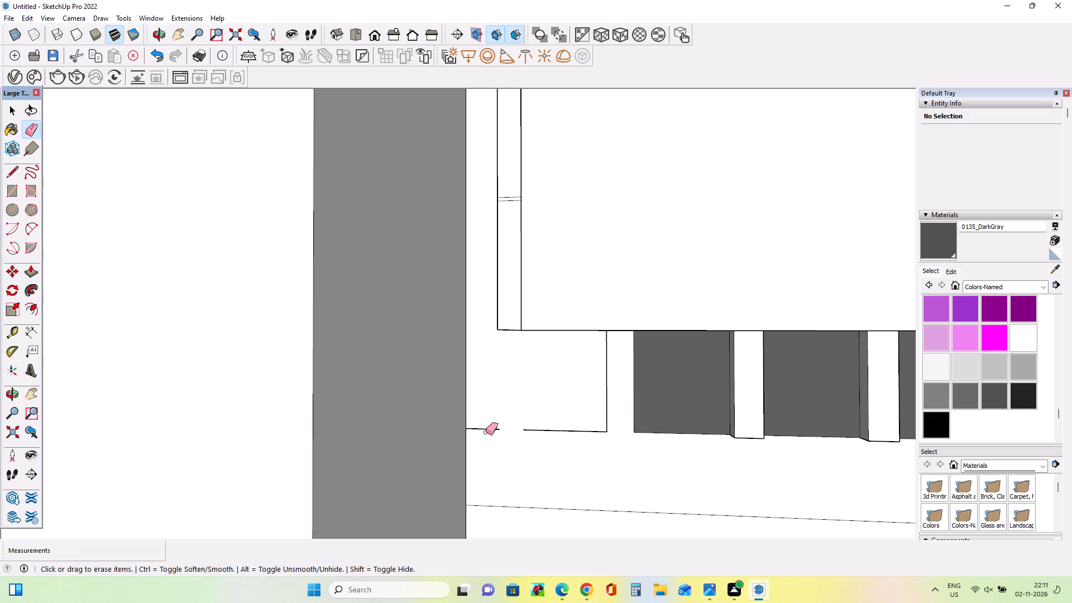
left_click_drag(483, 428, 521, 450)
left_click_drag(551, 427, 559, 452)
left_click_drag(614, 401, 679, 400)
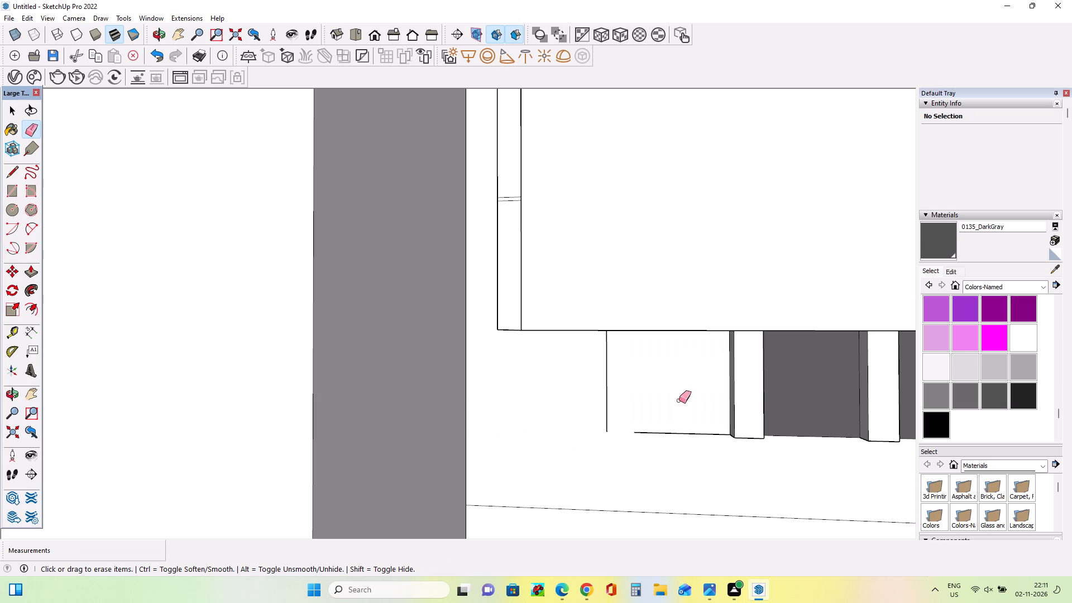
left_click_drag(579, 391, 651, 391)
left_click_drag(599, 390, 652, 396)
left_click_drag(607, 397, 689, 444)
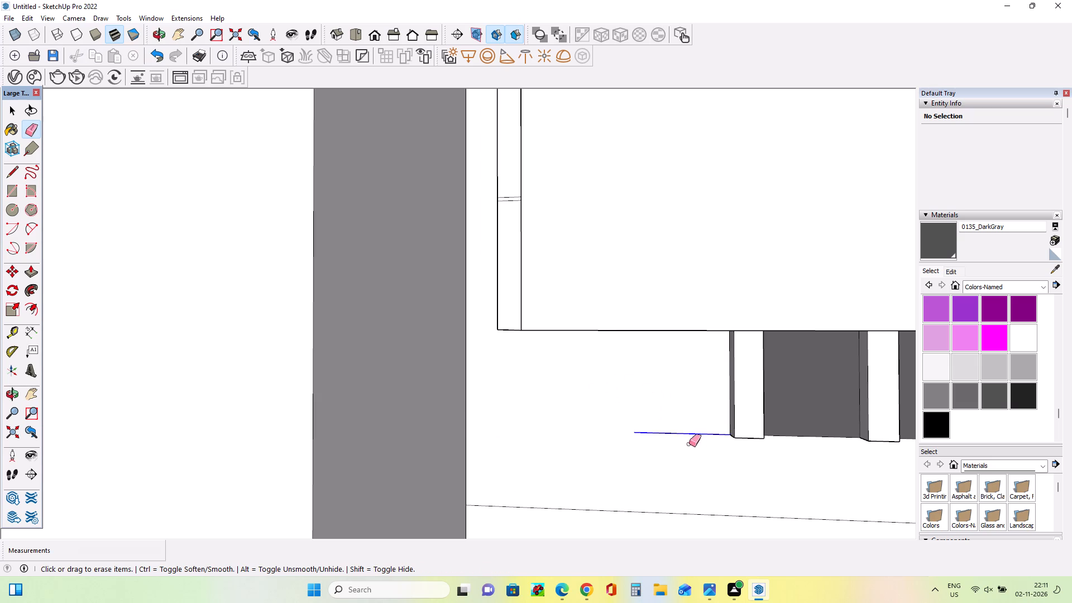
left_click_drag(689, 444, 690, 444)
left_click_drag(673, 418, 687, 446)
Push the foot of the first remaining slat below the band up 10 3/16".
middle_click_drag(572, 422, 569, 277)
scroll(415, 357, "down", 3)
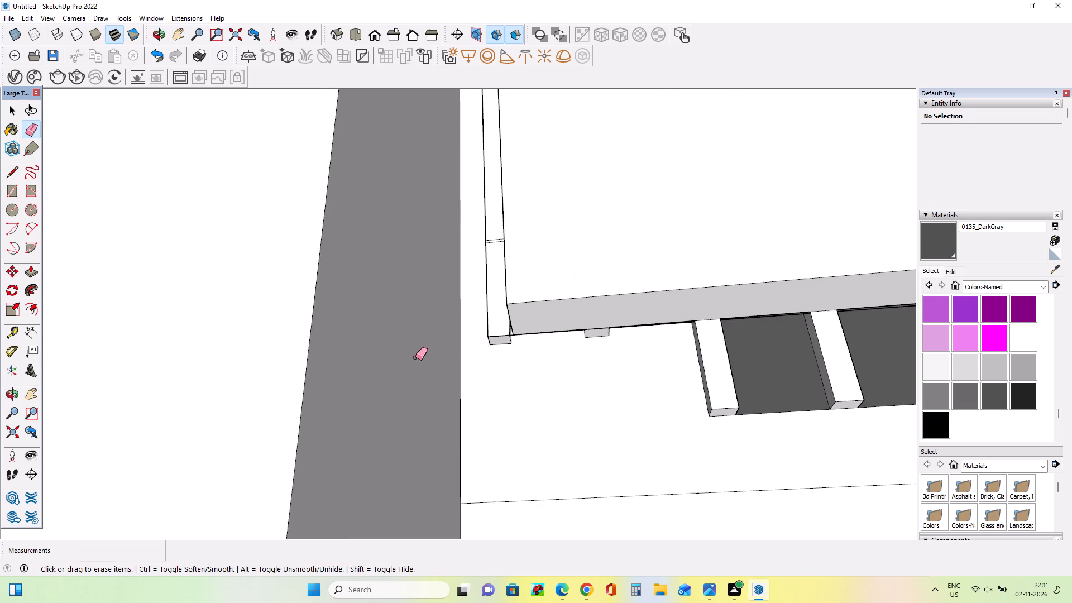
scroll(415, 357, "down", 3)
scroll(469, 391, "down", 1)
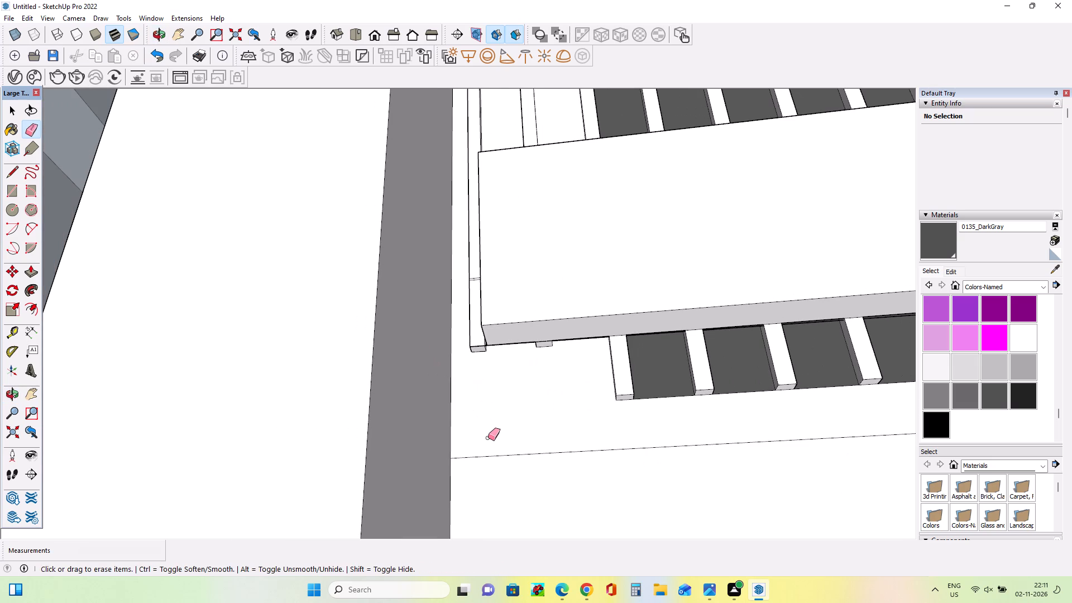
middle_click_drag(508, 422, 493, 319)
scroll(493, 319, "down", 1)
scroll(415, 338, "down", 3)
middle_click_drag(544, 366, 505, 406)
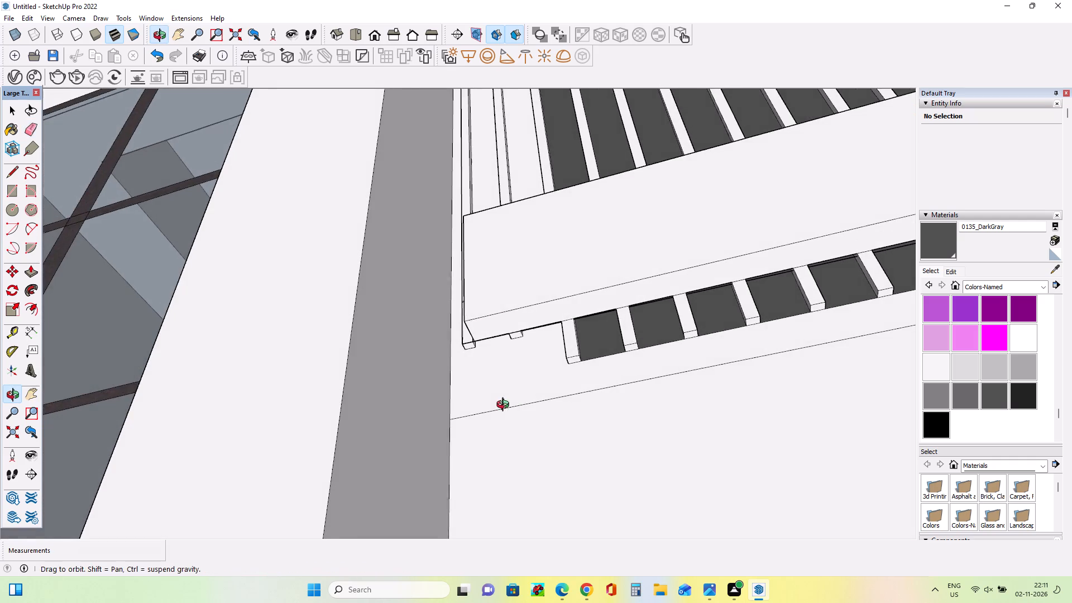
middle_click_drag(505, 406, 506, 406)
left_click(24, 274)
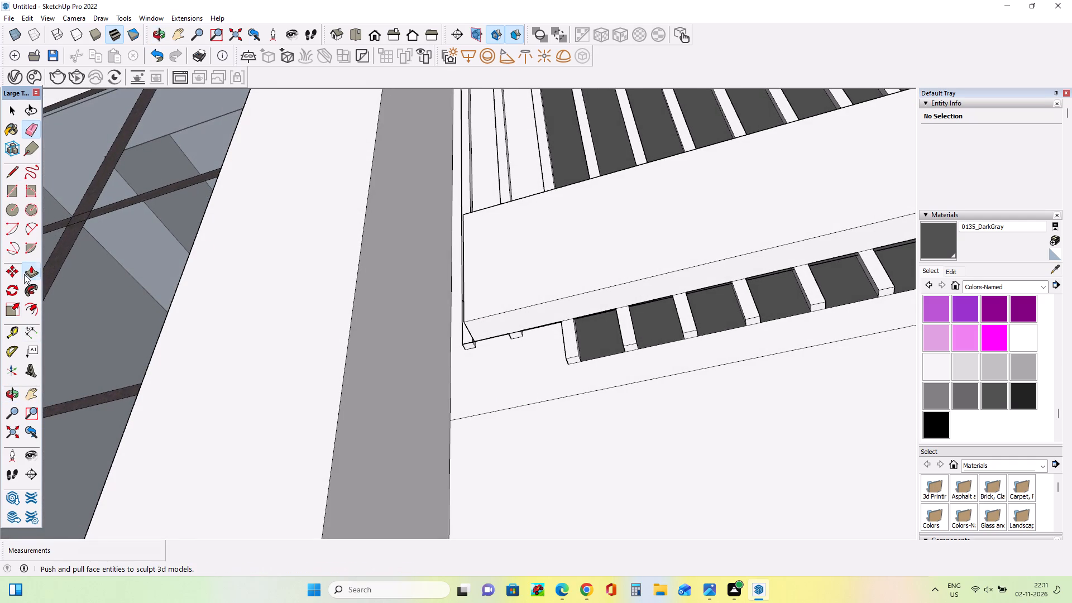
left_click_drag(571, 360, 564, 309)
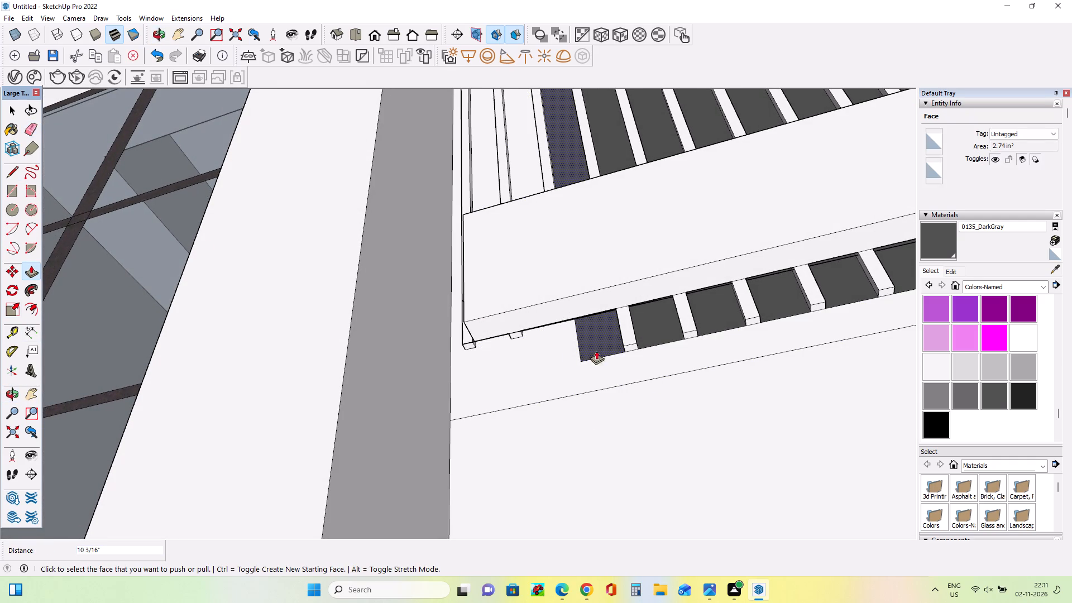
Examine the slat ends and the band's underside from below and from the side.
middle_click_drag(615, 356, 632, 473)
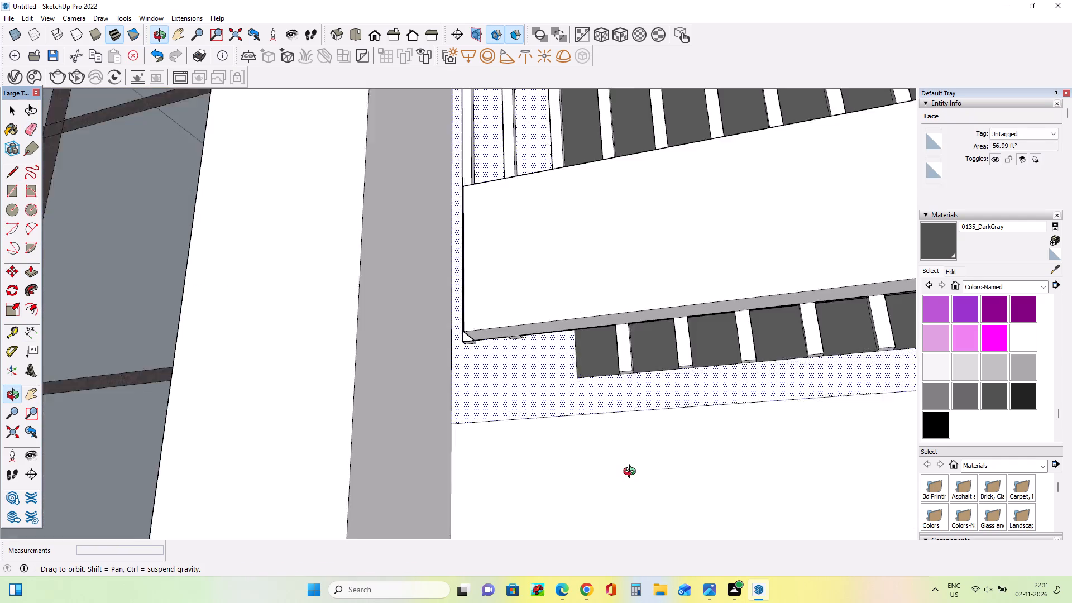
middle_click_drag(632, 473, 691, 205)
scroll(536, 370, "up", 4)
middle_click_drag(569, 396, 546, 312)
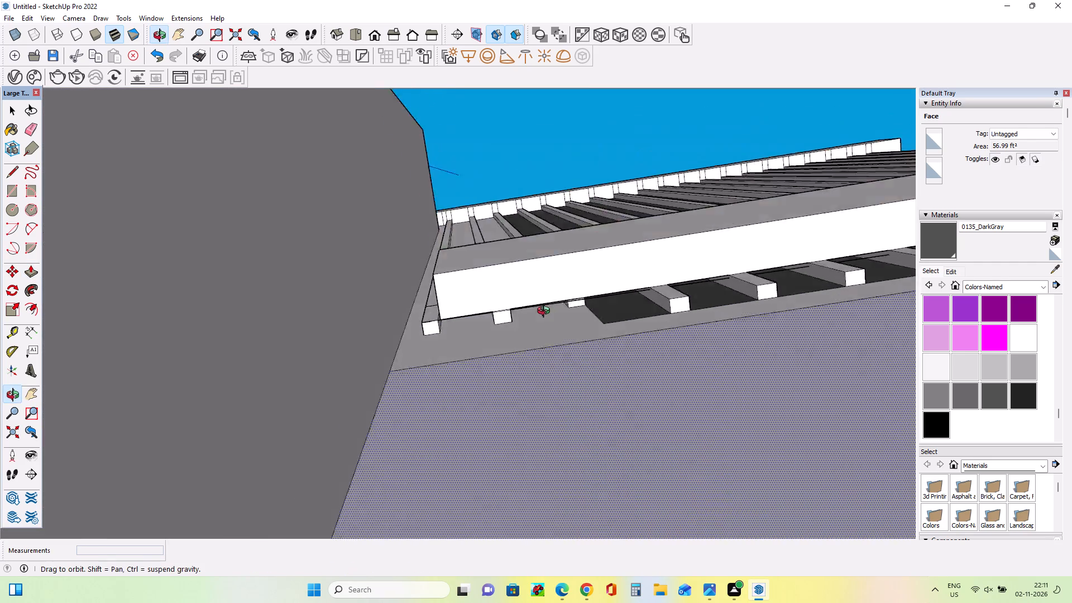
middle_click_drag(546, 312, 552, 323)
scroll(580, 291, "up", 8)
middle_click_drag(572, 301, 501, 378)
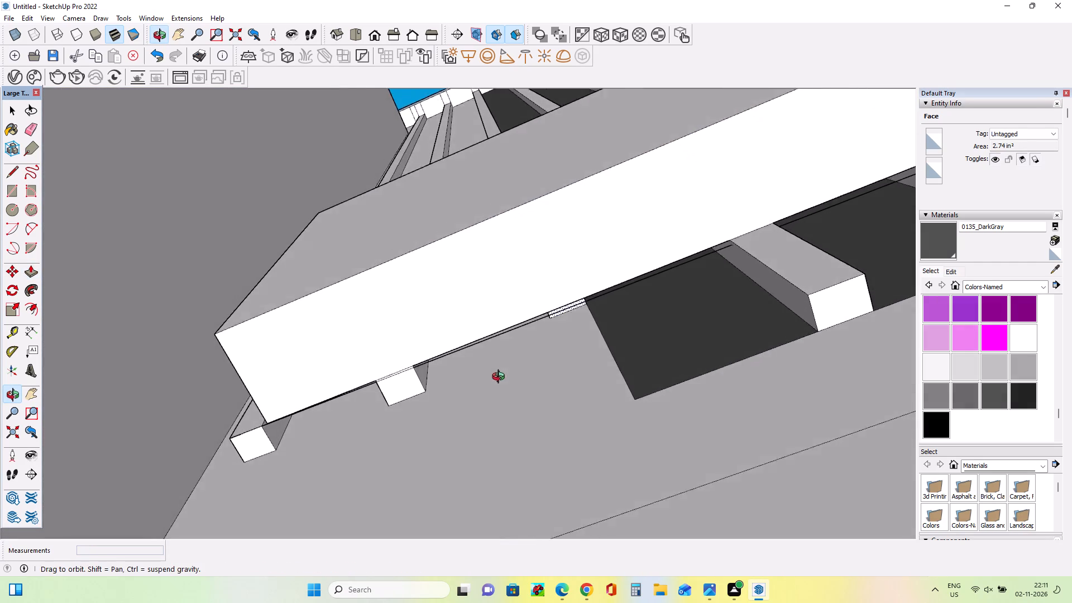
middle_click_drag(501, 378, 641, 259)
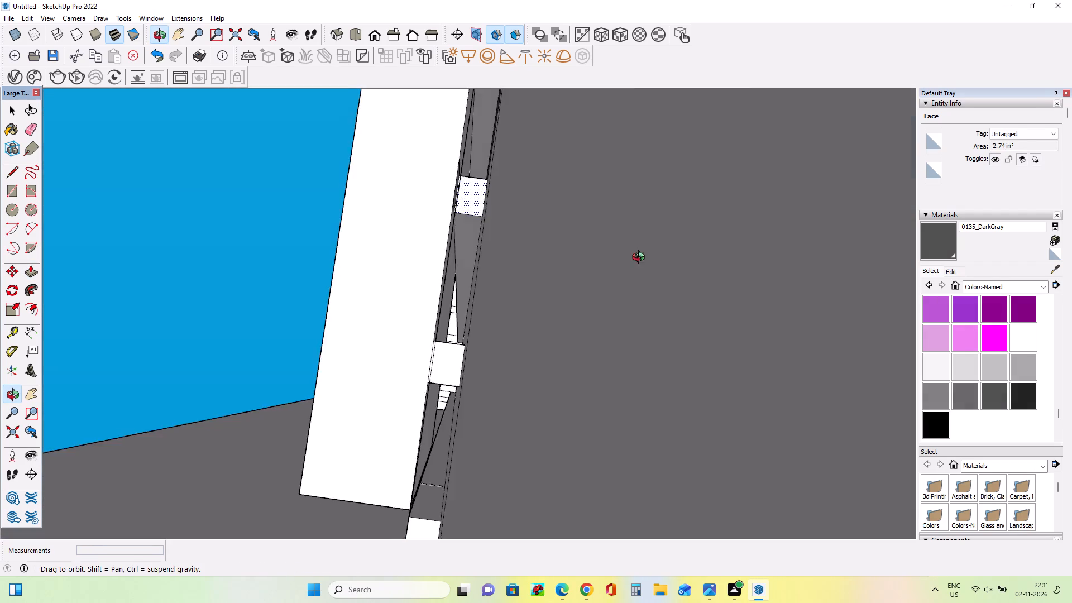
middle_click_drag(641, 259, 592, 339)
scroll(577, 339, "down", 6)
middle_click_drag(533, 354, 496, 303)
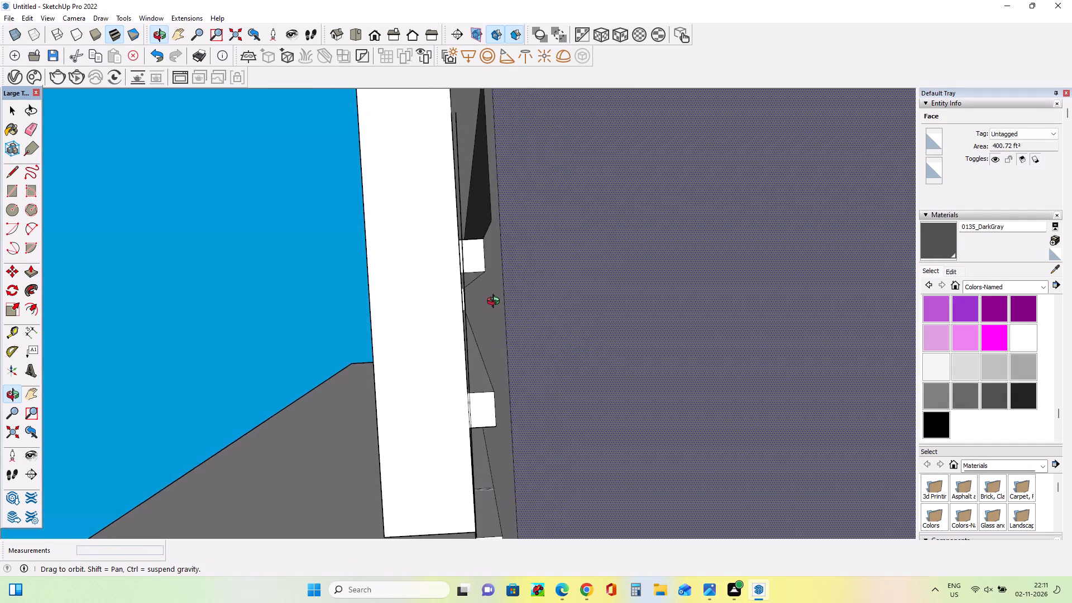
middle_click_drag(496, 303, 585, 404)
scroll(585, 404, "down", 18)
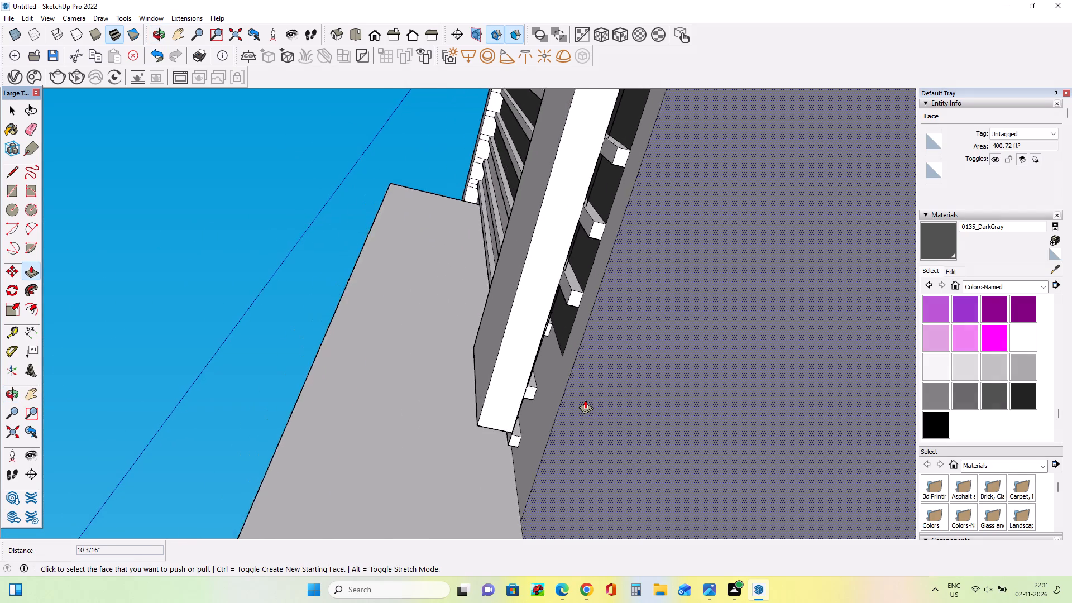
scroll(585, 400, "down", 6)
scroll(542, 387, "down", 3)
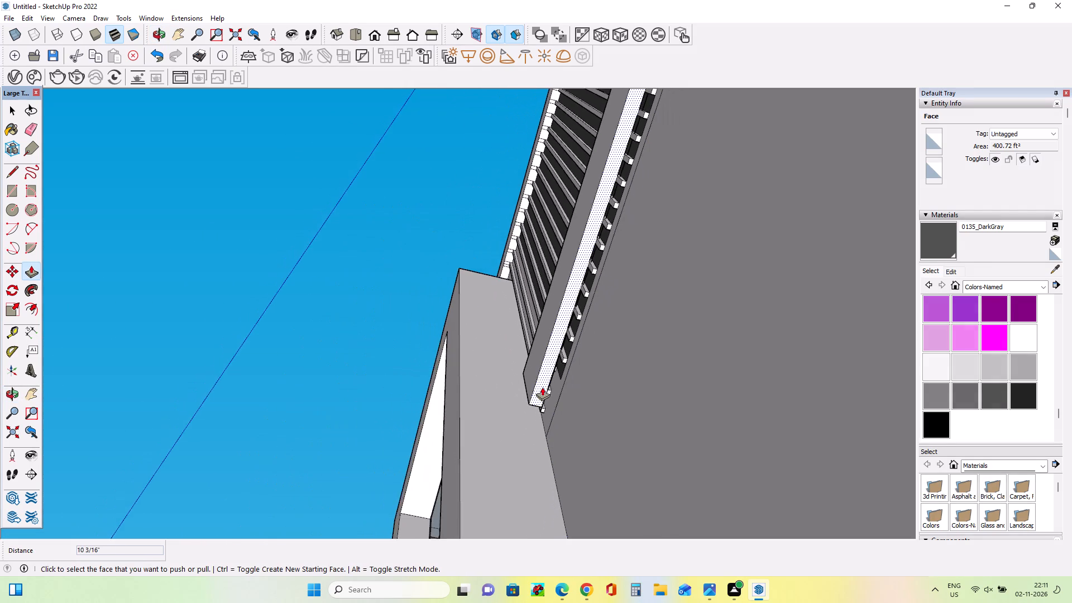
scroll(542, 387, "down", 12)
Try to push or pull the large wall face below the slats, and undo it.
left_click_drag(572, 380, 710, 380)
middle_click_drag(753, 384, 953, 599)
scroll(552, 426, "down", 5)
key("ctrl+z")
Push the feet of the first six slats below the band, starting at its end, up about 1' 6" to trim them.
middle_click_drag(604, 395, 746, 466)
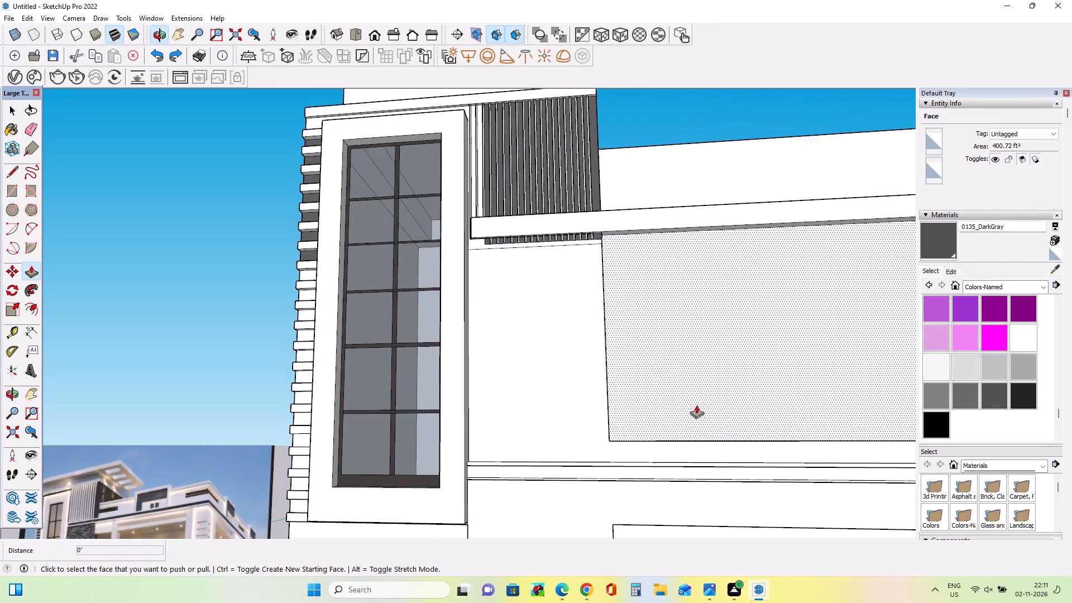
scroll(588, 299, "up", 4)
middle_click_drag(591, 307, 607, 350)
scroll(441, 208, "up", 10)
middle_click_drag(459, 302, 459, 299)
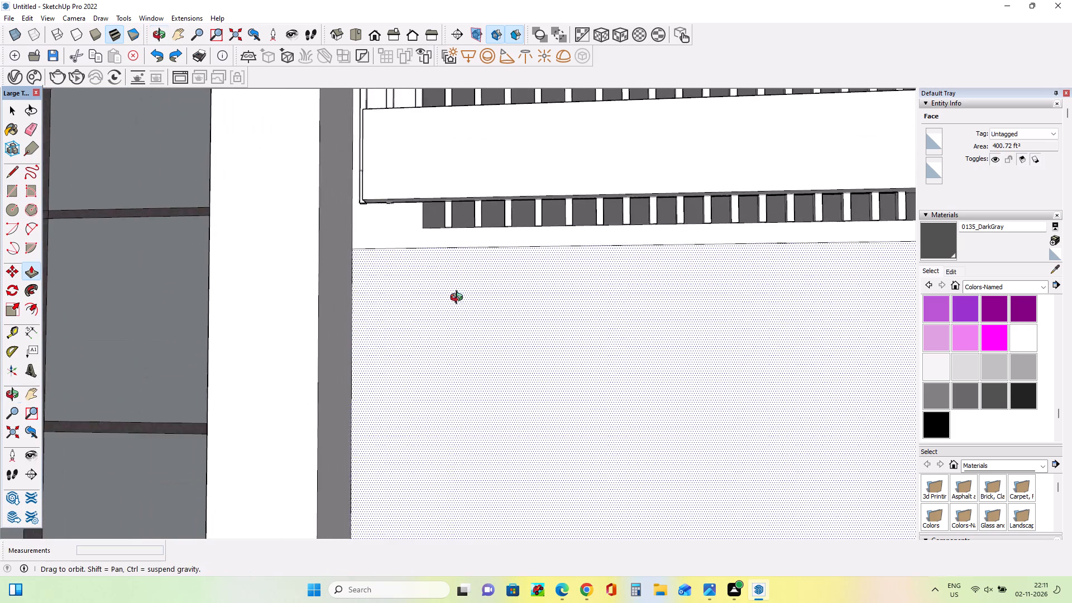
middle_click_drag(459, 299, 543, 102)
scroll(428, 256, "up", 6)
left_click_drag(463, 262, 466, 245)
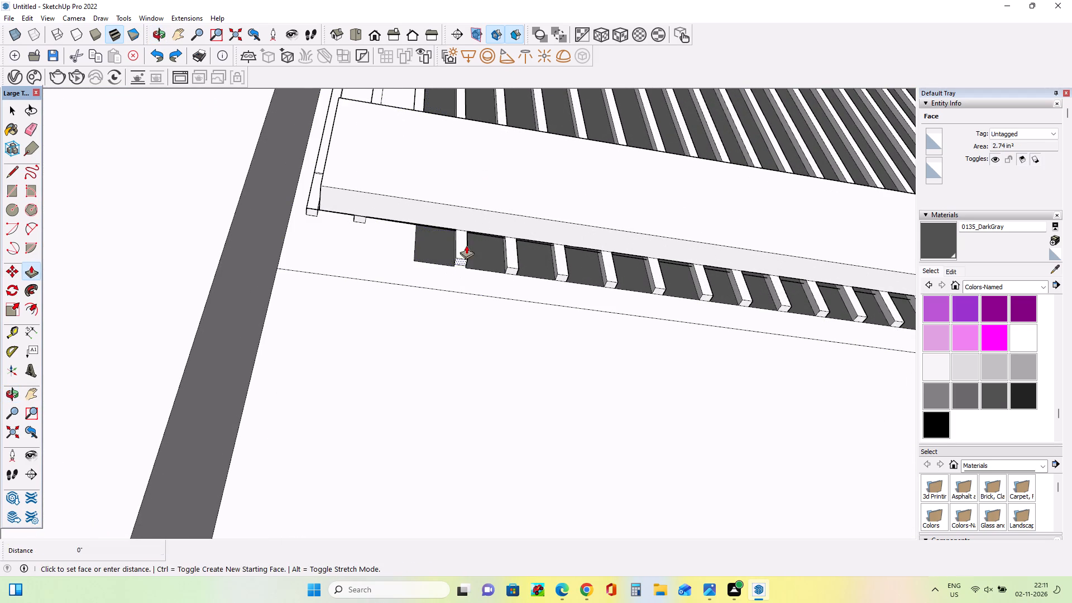
left_click_drag(466, 245, 472, 201)
left_click_drag(510, 268, 516, 196)
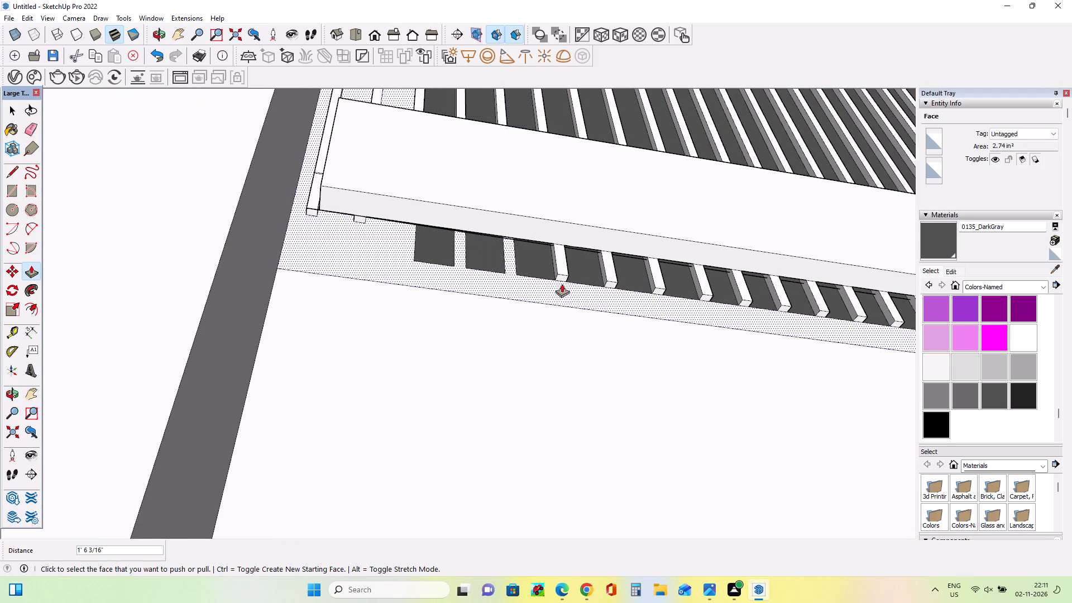
left_click_drag(565, 278, 554, 203)
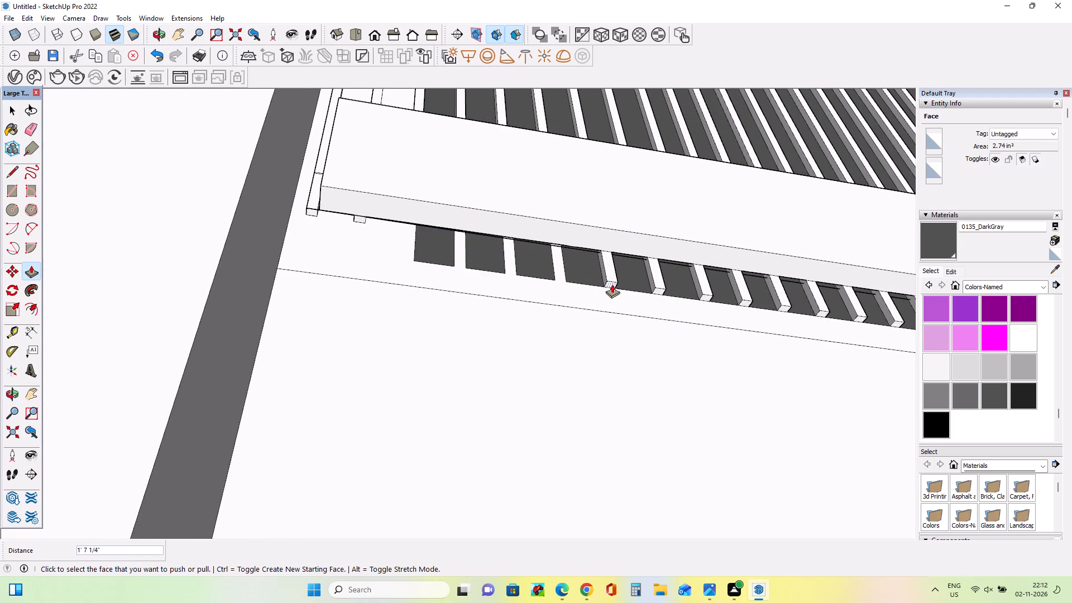
left_click_drag(612, 284, 612, 222)
left_click_drag(657, 289, 647, 216)
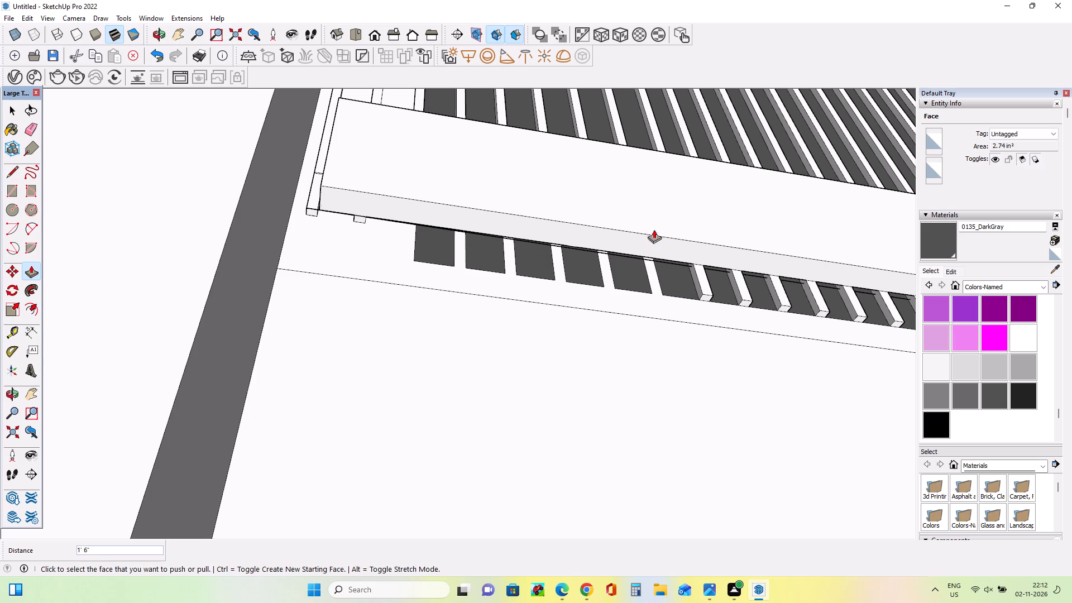
left_click_drag(705, 295, 686, 222)
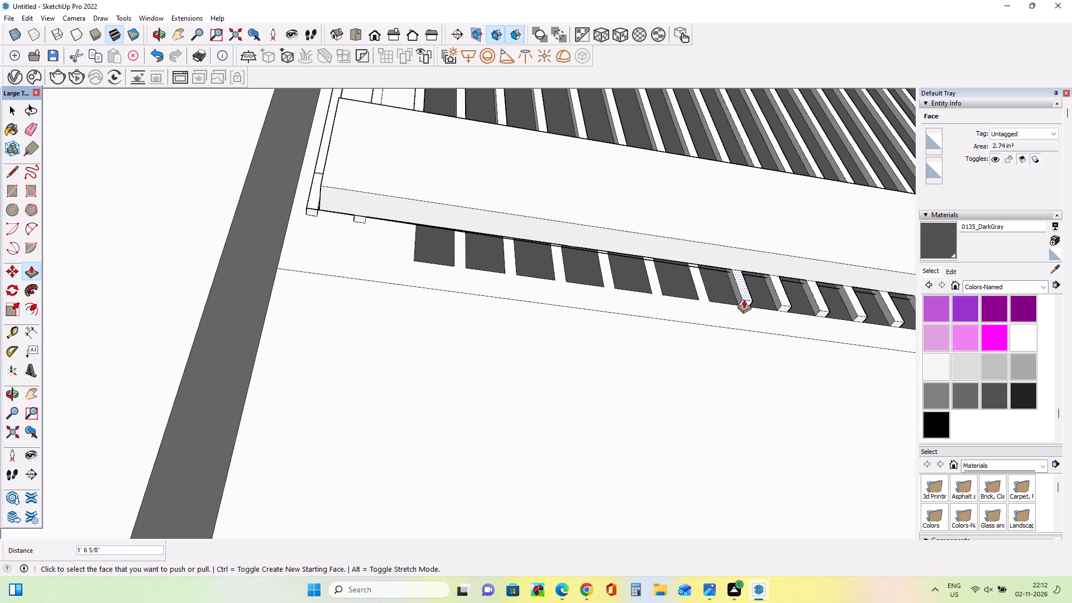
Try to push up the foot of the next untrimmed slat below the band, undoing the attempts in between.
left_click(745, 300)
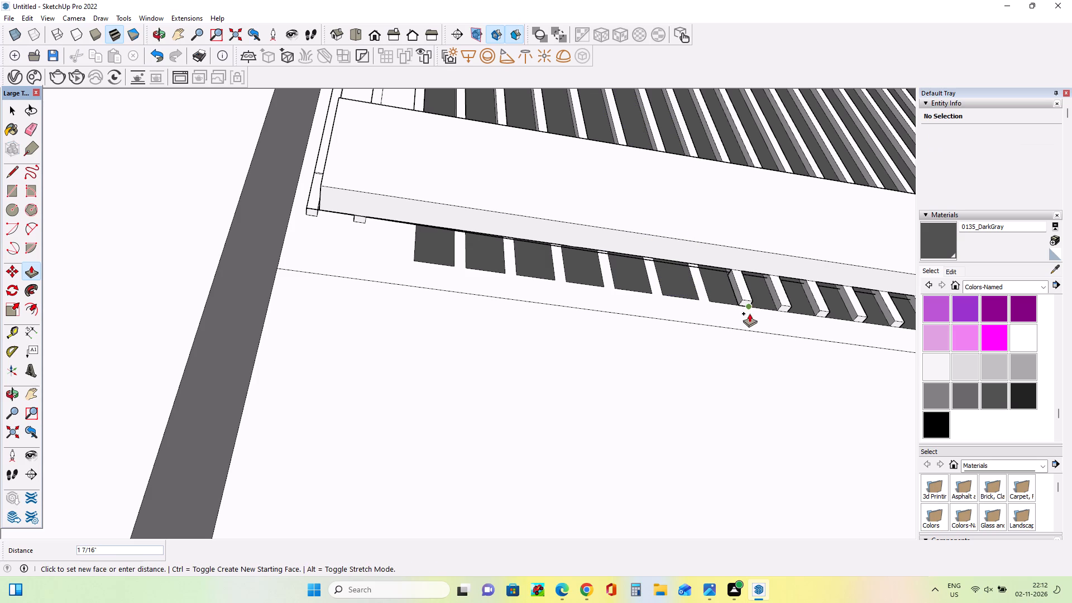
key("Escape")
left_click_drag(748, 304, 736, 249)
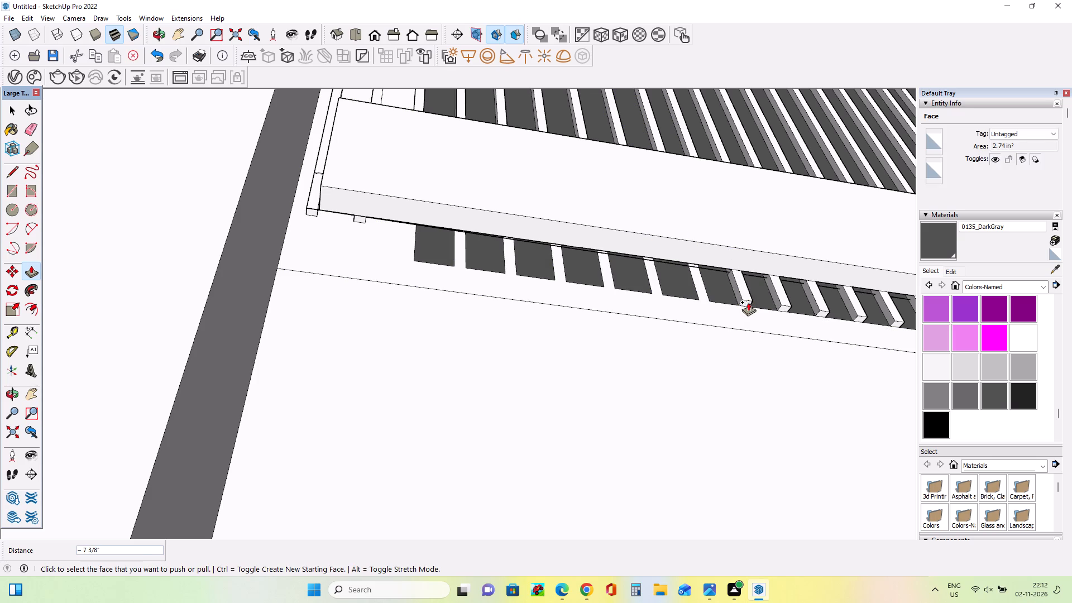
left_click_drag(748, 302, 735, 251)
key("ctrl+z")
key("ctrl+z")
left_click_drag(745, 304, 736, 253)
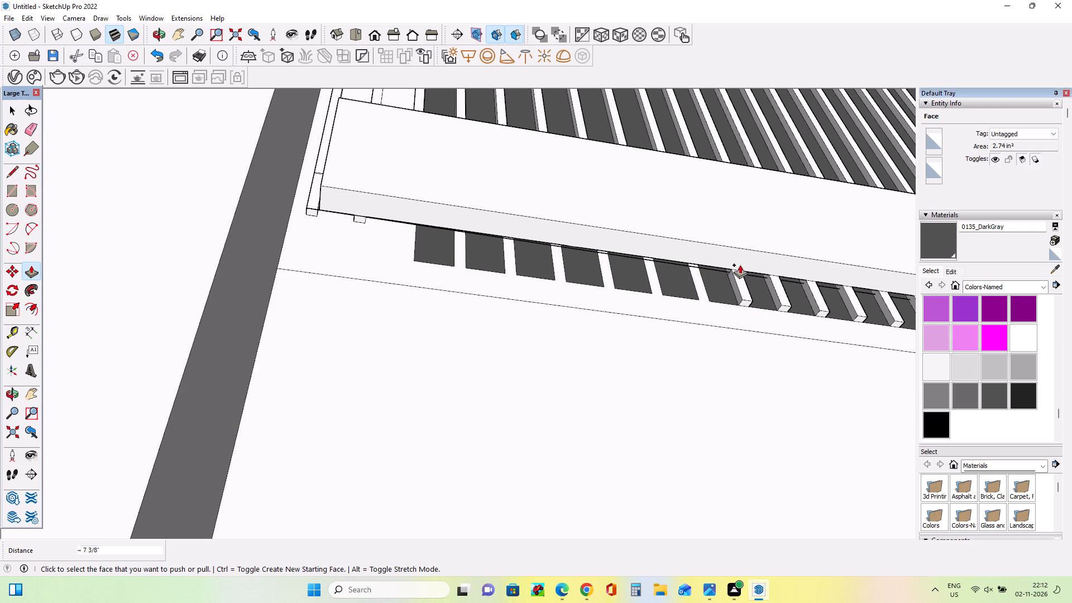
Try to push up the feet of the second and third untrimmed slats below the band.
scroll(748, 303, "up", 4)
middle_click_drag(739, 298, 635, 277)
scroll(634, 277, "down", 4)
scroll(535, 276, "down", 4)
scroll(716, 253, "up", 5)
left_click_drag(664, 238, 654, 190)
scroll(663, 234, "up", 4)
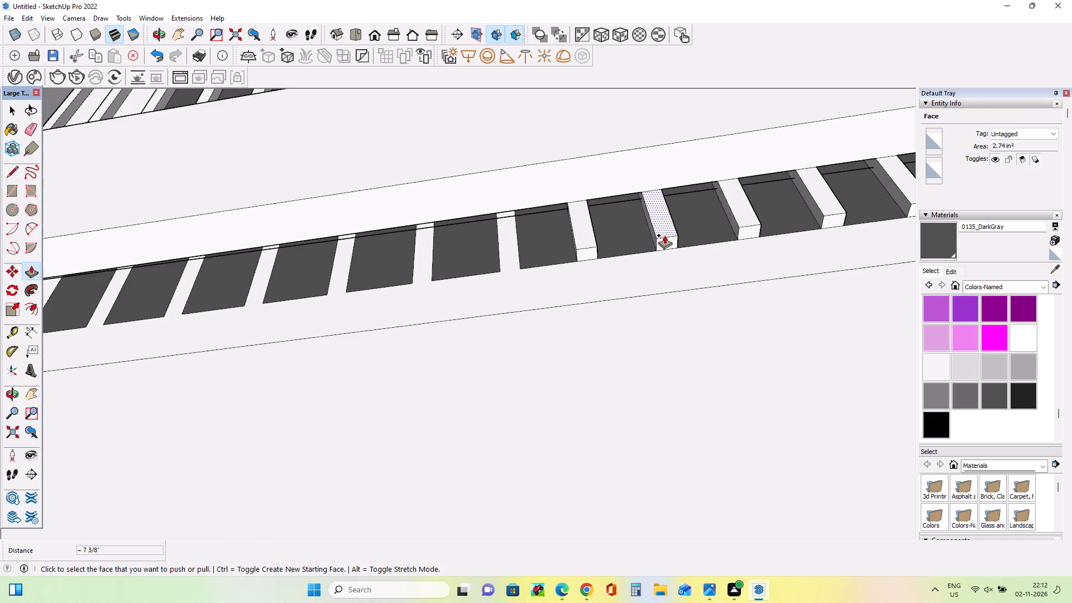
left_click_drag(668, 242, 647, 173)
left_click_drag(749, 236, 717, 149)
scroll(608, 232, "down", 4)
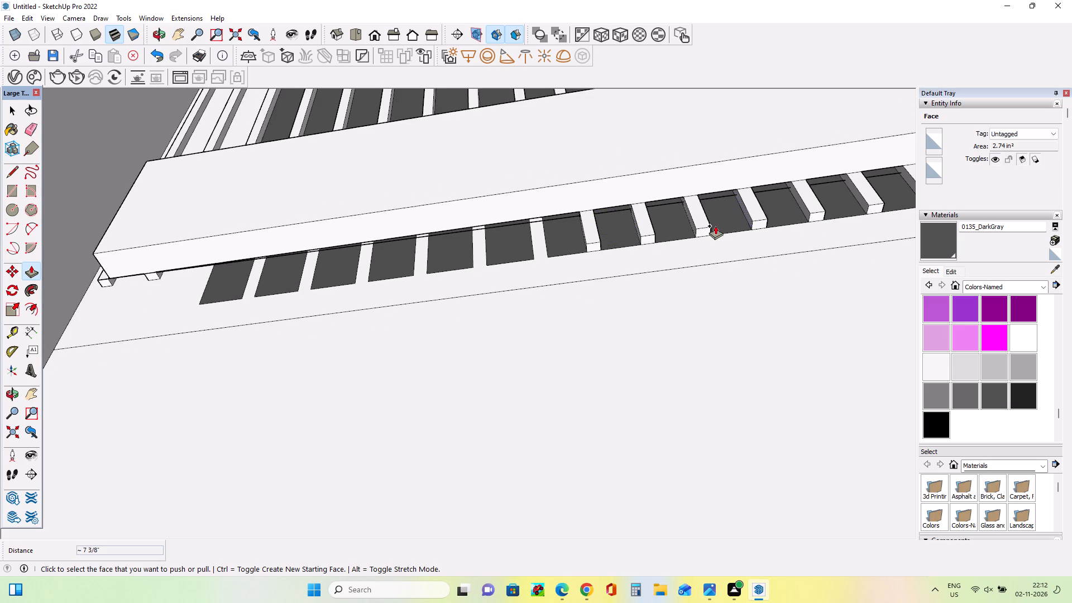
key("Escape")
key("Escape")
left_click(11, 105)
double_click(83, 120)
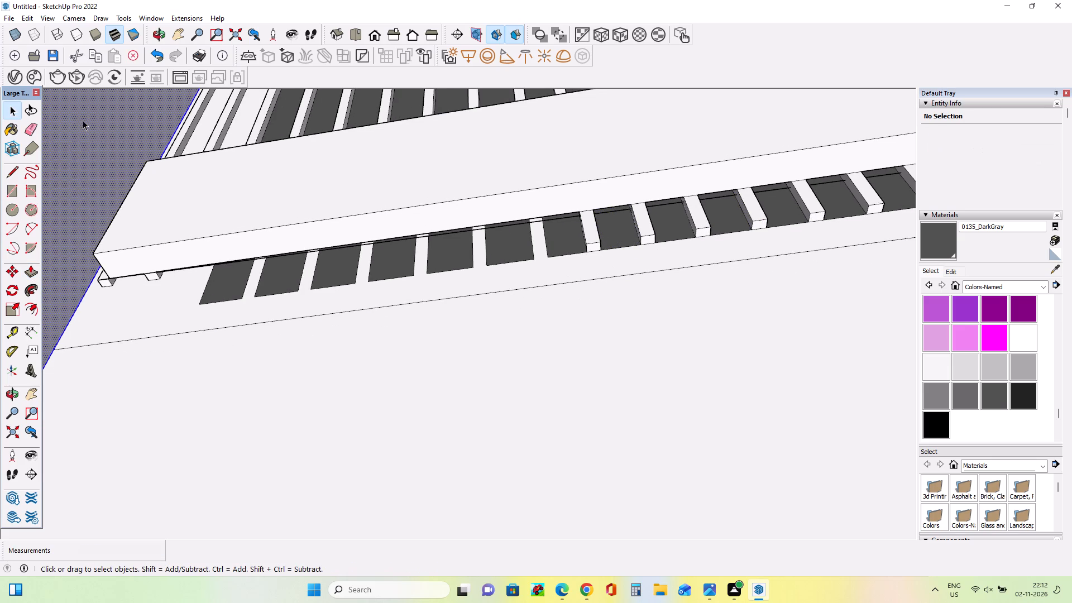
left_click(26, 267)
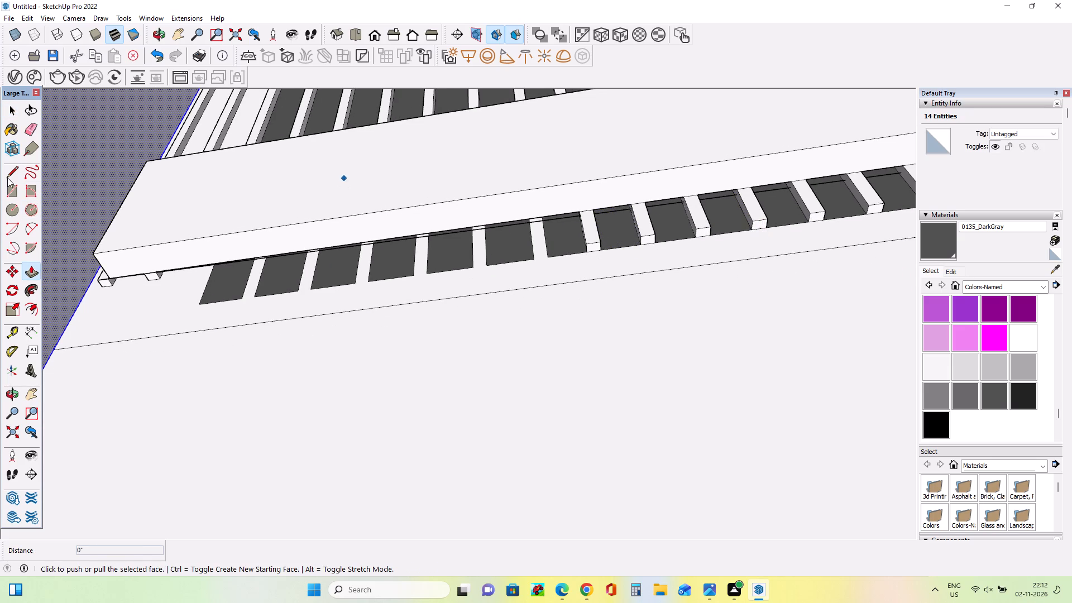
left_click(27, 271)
Push the feet of the fourth, fifth and sixth untrimmed slats below the band up about 7 3/8" each.
left_click(11, 109)
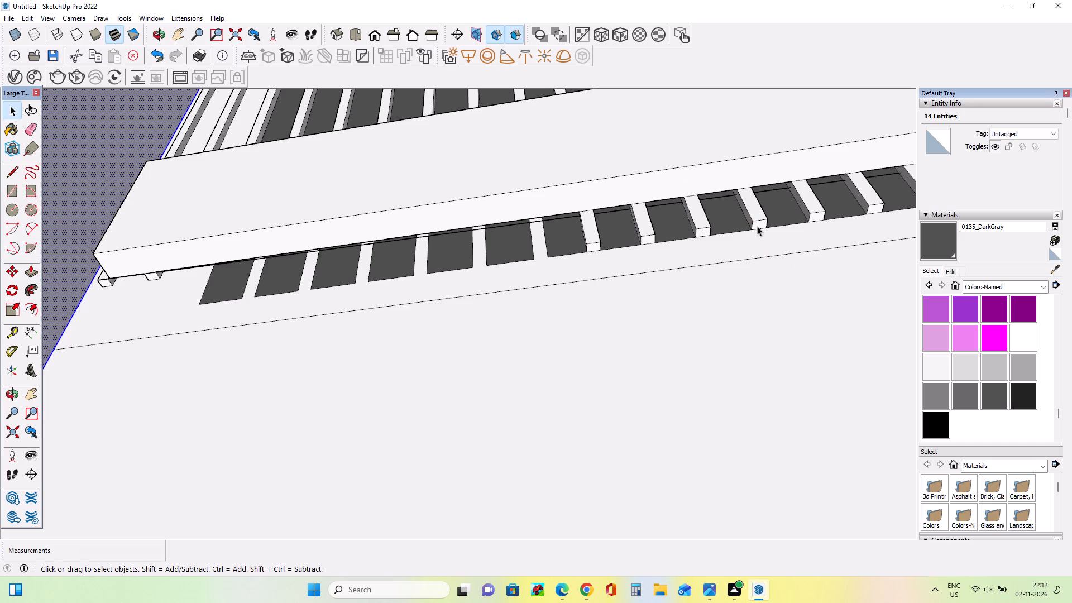
left_click(758, 226)
left_click(32, 267)
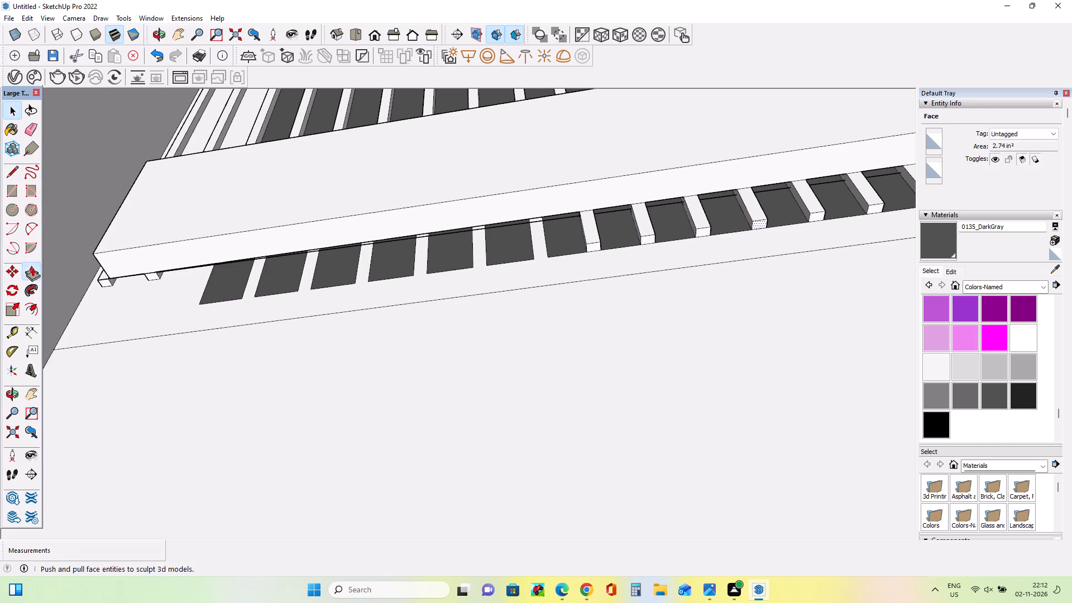
left_click_drag(764, 220, 748, 161)
left_click_drag(819, 218, 810, 171)
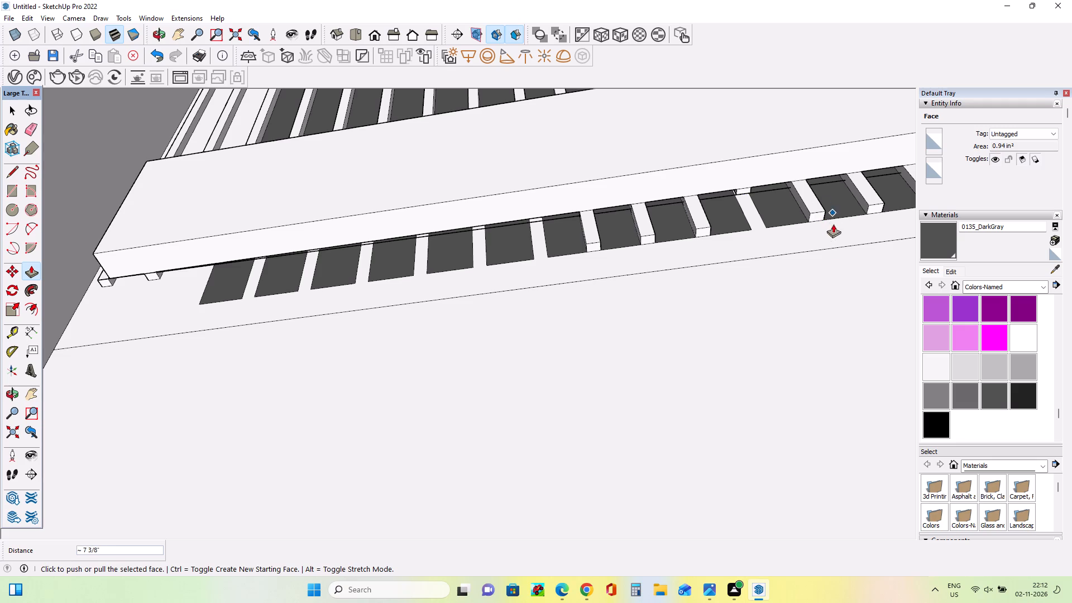
left_click(9, 107)
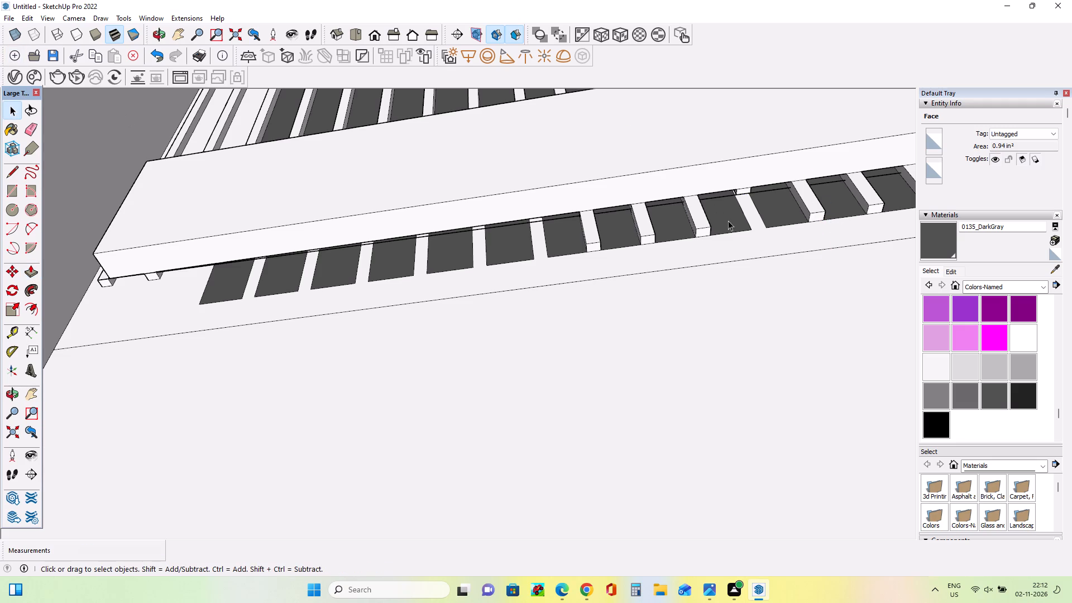
left_click(820, 216)
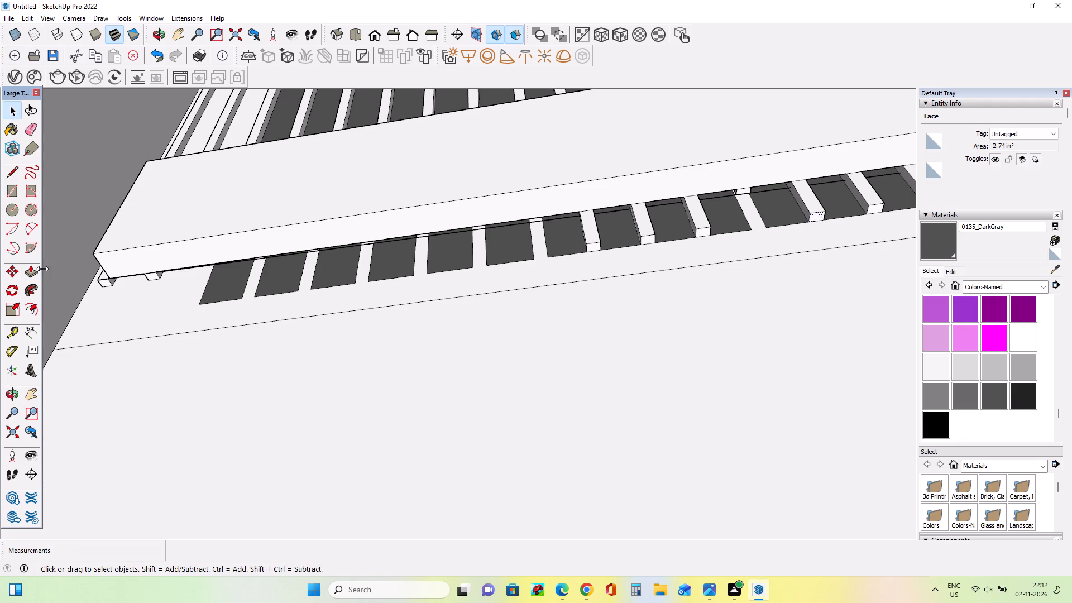
left_click(31, 269)
left_click_drag(817, 215, 801, 159)
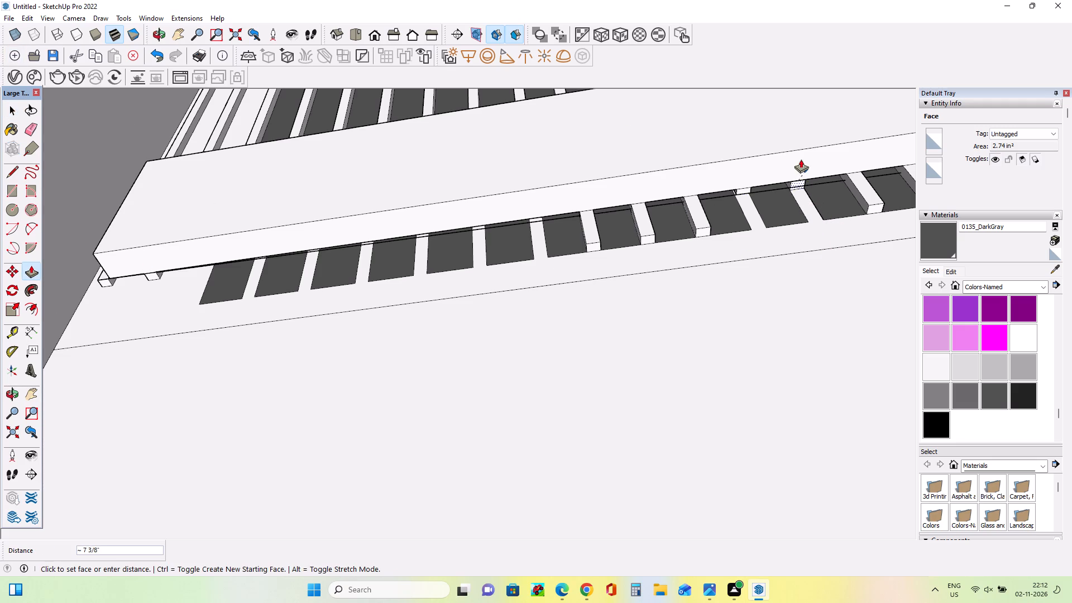
left_click_drag(801, 159, 801, 159)
left_click(9, 110)
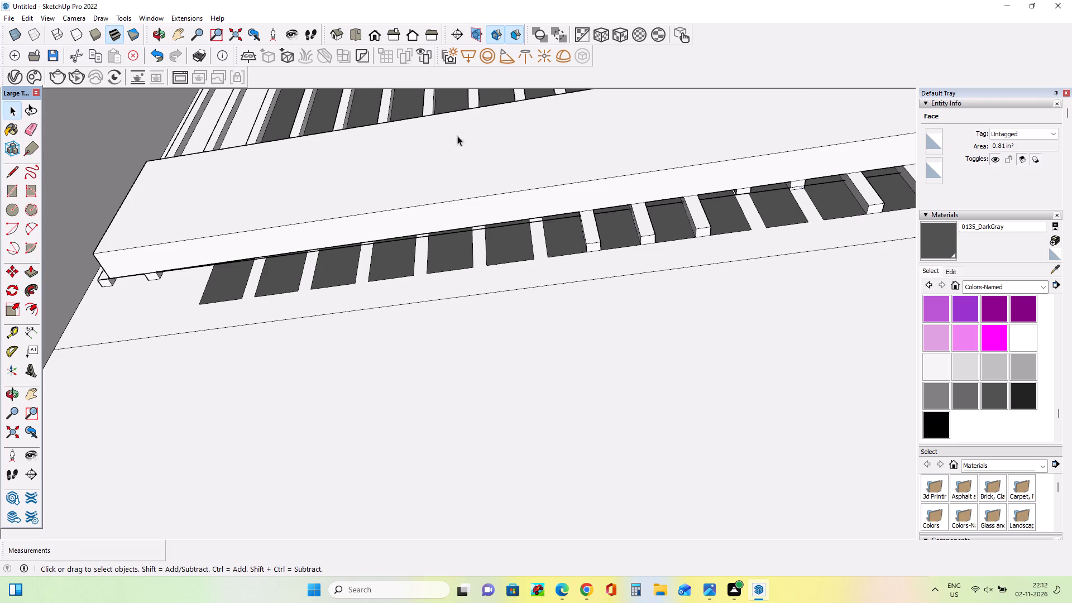
left_click(877, 208)
left_click(27, 267)
left_click_drag(875, 205, 855, 169)
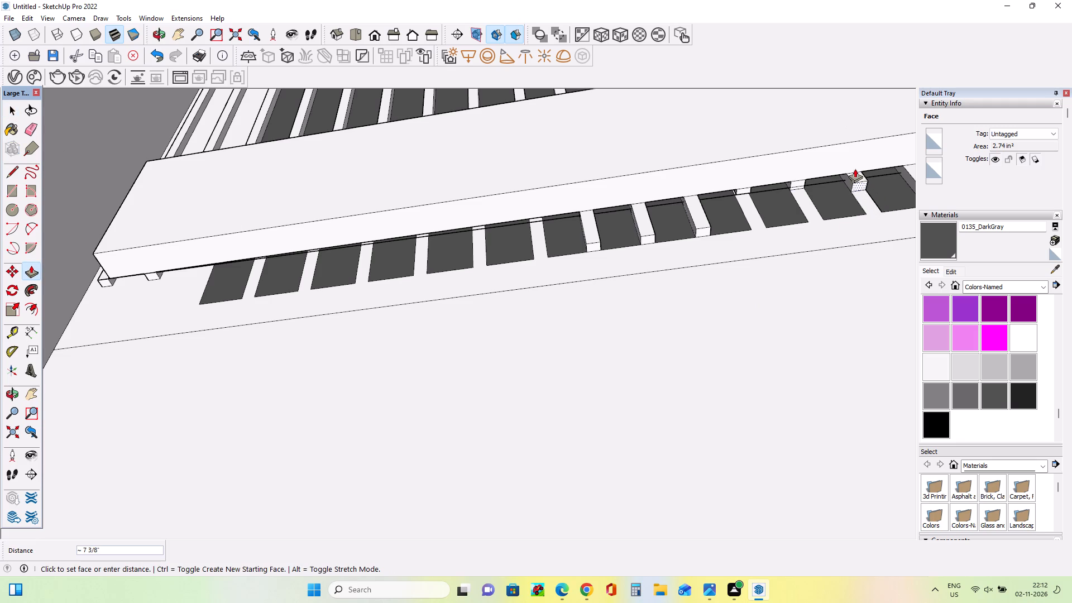
left_click_drag(855, 169, 845, 157)
Push the feet of the three skipped slats below the band up about 7 3/8" each.
left_click(12, 106)
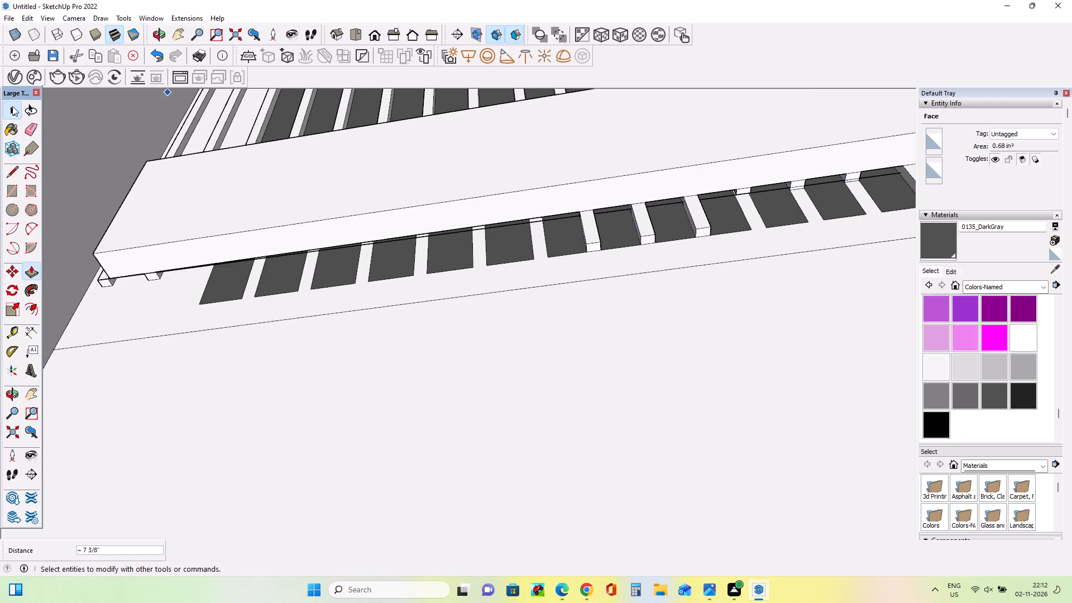
left_click(645, 242)
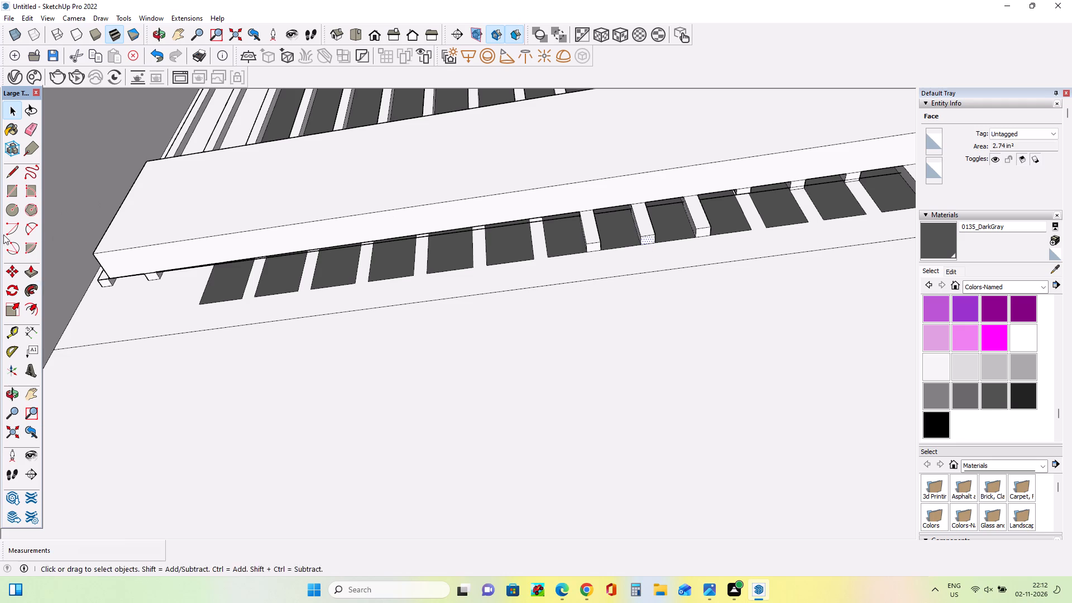
left_click(33, 275)
left_click_drag(651, 240, 643, 193)
scroll(708, 234, "up", 3)
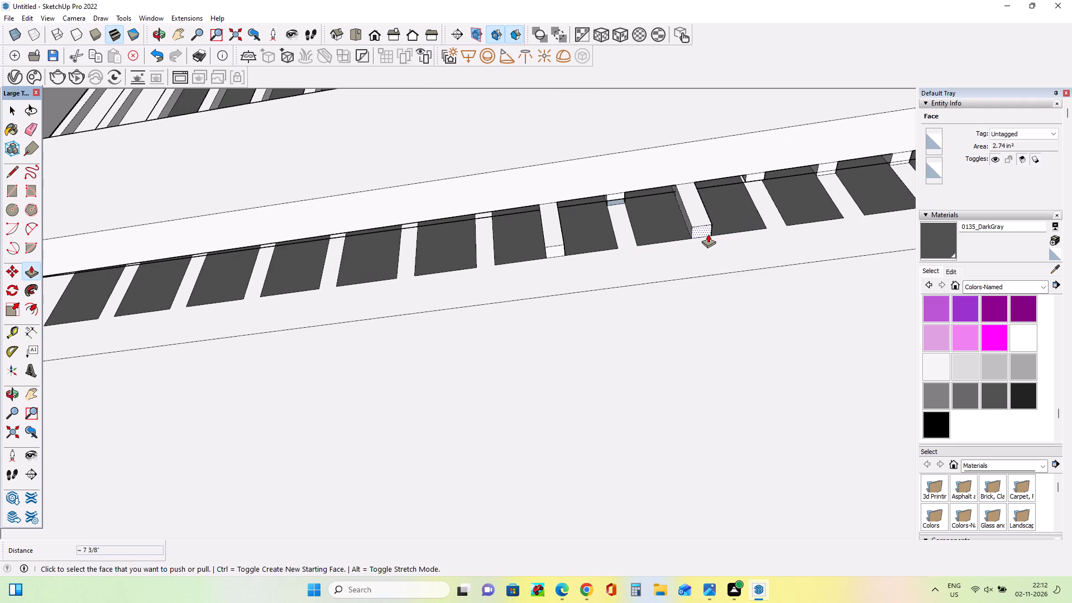
left_click_drag(707, 232, 677, 150)
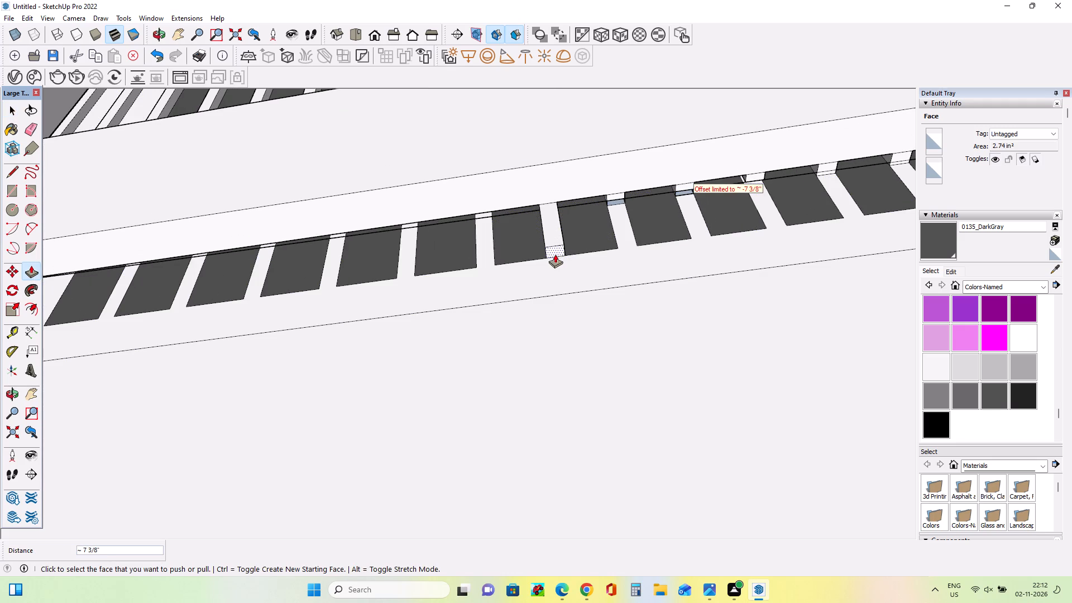
left_click_drag(555, 253, 556, 190)
Erase the vertical edges along the row of dark panels below the band to merge the panels into the white wall face.
middle_click_drag(638, 253, 650, 300)
scroll(638, 301, "down", 4)
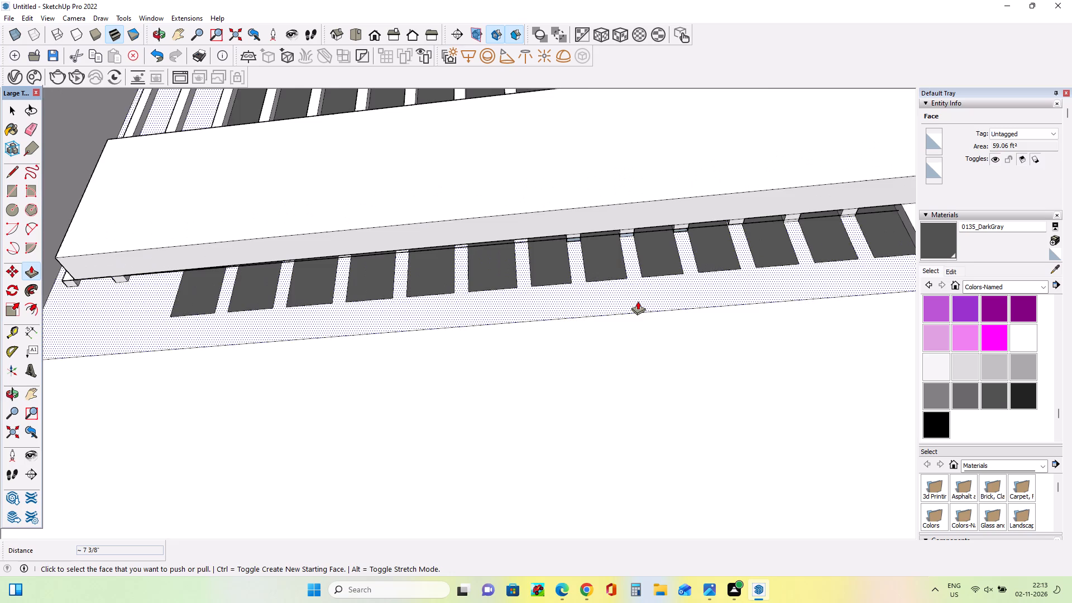
scroll(638, 301, "down", 4)
left_click(26, 131)
scroll(159, 276, "down", 8)
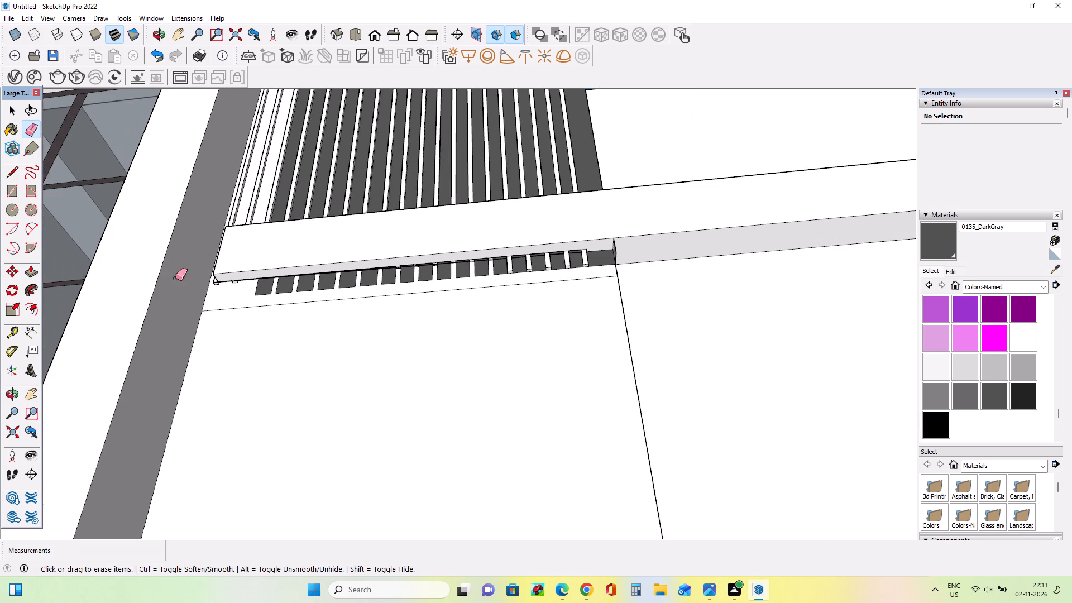
left_click_drag(247, 289, 547, 260)
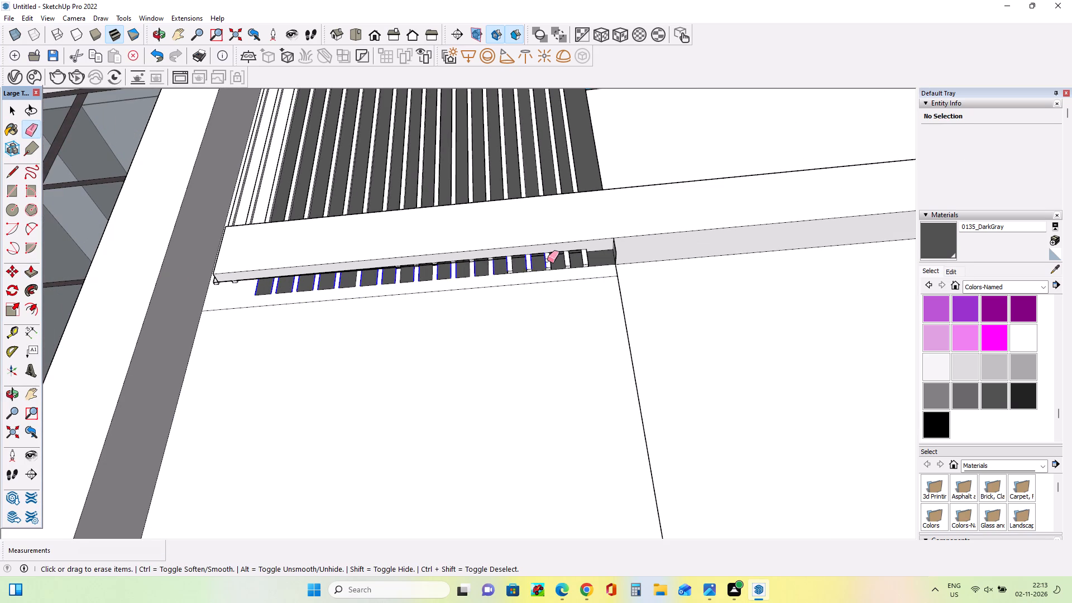
left_click_drag(547, 260, 590, 264)
Erase more of the leftover vertical edges below the band, next to the remaining dark panels.
scroll(581, 267, "up", 7)
middle_click_drag(604, 275, 614, 348)
scroll(614, 348, "down", 3)
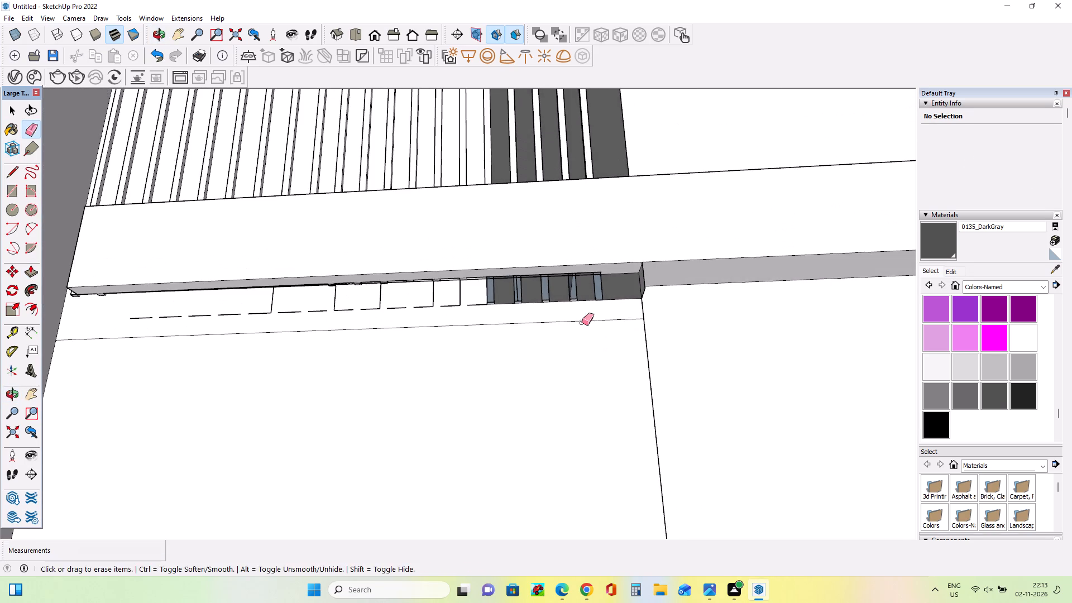
middle_click_drag(582, 326, 591, 391)
scroll(588, 392, "down", 1)
scroll(434, 319, "up", 4)
left_click_drag(240, 313, 427, 315)
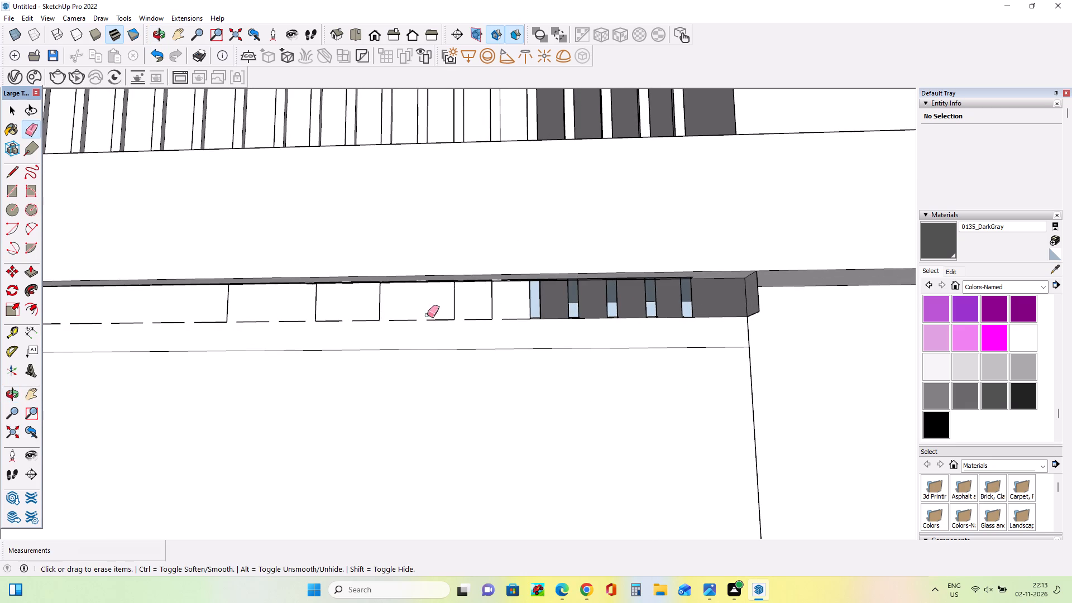
left_click_drag(427, 315, 501, 320)
Erase the dashes at the far end of the broken horizontal line below the band, up to the first leftover vertical edge.
scroll(516, 317, "up", 1)
middle_click_drag(519, 322, 525, 372)
scroll(525, 372, "down", 8)
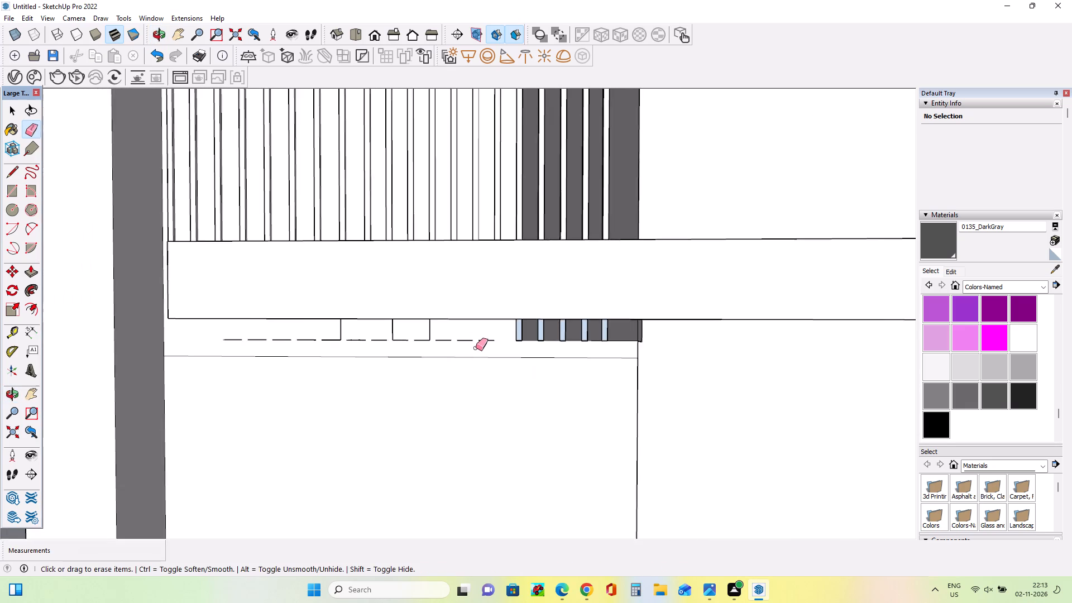
scroll(476, 348, "down", 4)
middle_click_drag(553, 358, 559, 319)
scroll(485, 348, "up", 8)
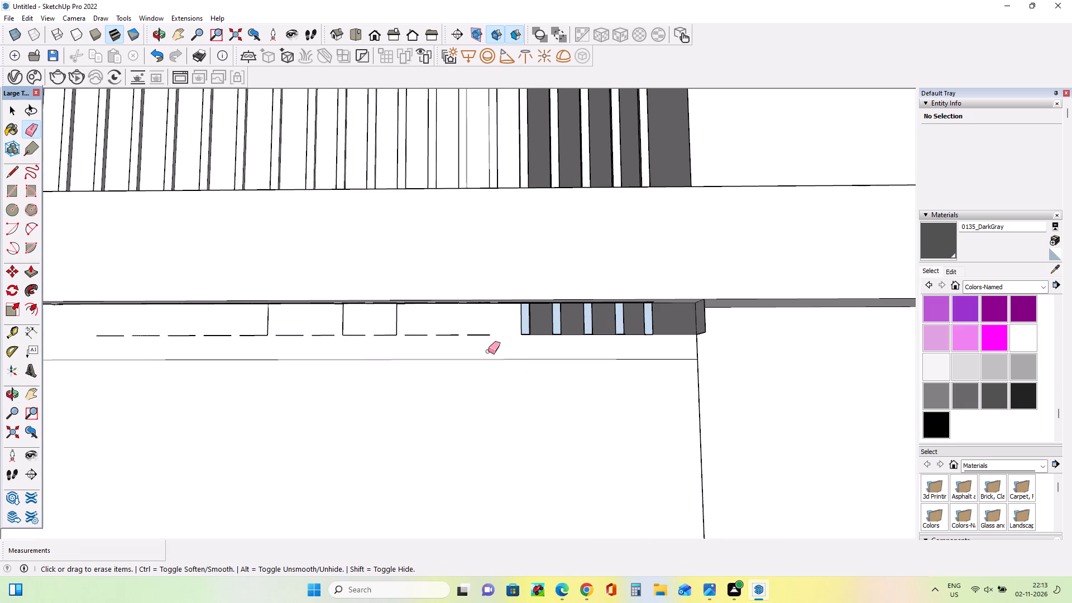
middle_click_drag(488, 351, 502, 391)
scroll(502, 391, "down", 4)
left_click_drag(221, 357, 310, 357)
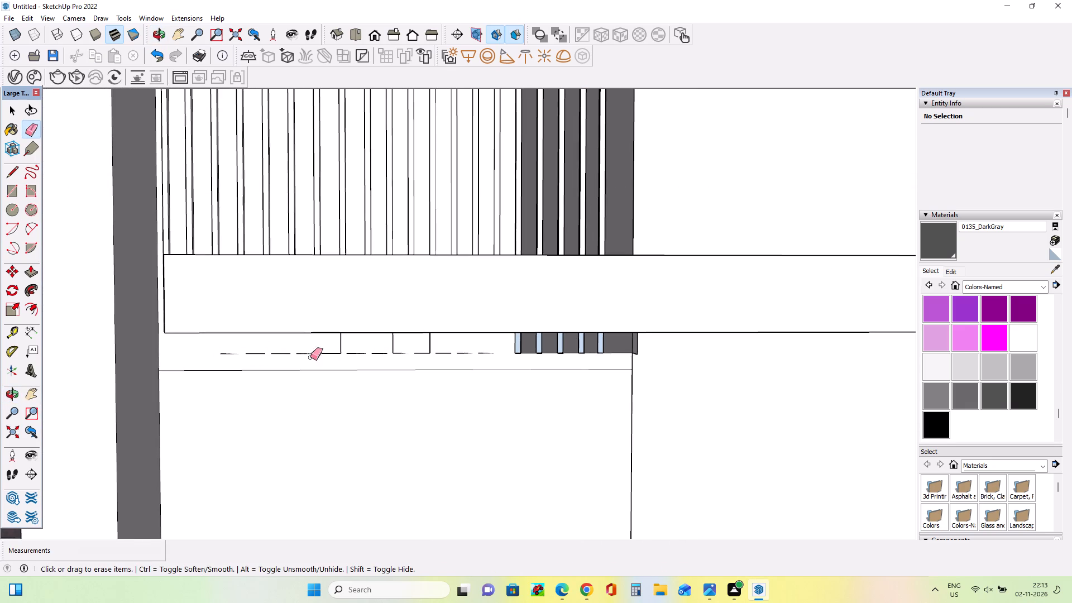
left_click_drag(310, 357, 438, 358)
left_click_drag(201, 360, 315, 353)
left_click_drag(251, 353, 307, 353)
left_click_drag(220, 355, 275, 357)
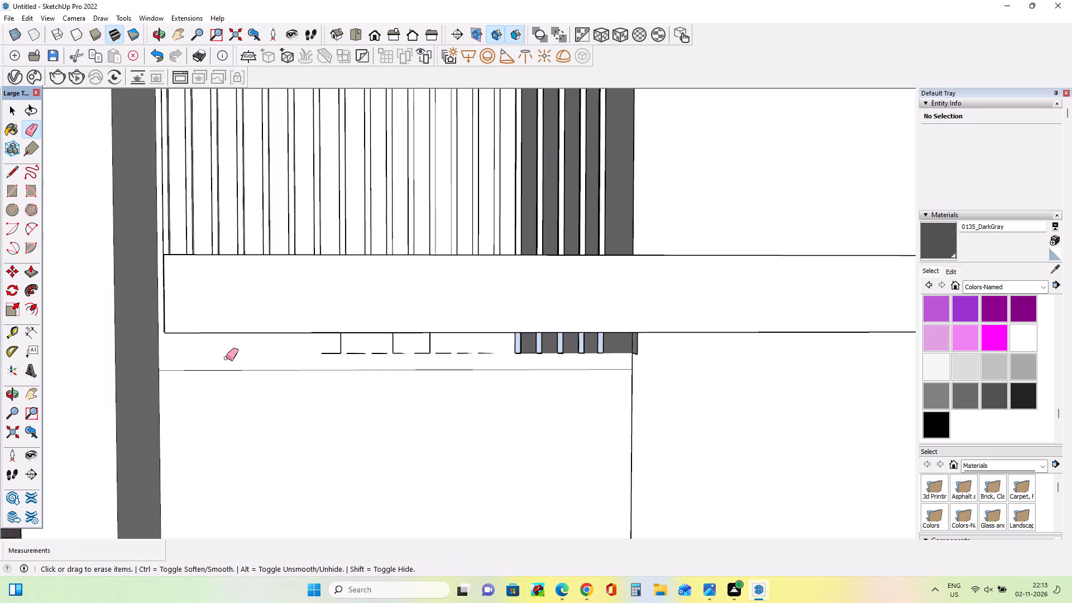
Erase the last three vertical edges and the dashes of the broken line around them on the white wall face.
left_click_drag(221, 358, 318, 348)
left_click_drag(287, 346, 373, 352)
left_click_drag(304, 352, 390, 361)
left_click_drag(313, 350, 367, 352)
left_click_drag(304, 353, 367, 354)
left_click_drag(321, 354, 412, 356)
left_click_drag(375, 350, 438, 350)
left_click_drag(373, 352, 454, 355)
left_click_drag(380, 356, 447, 357)
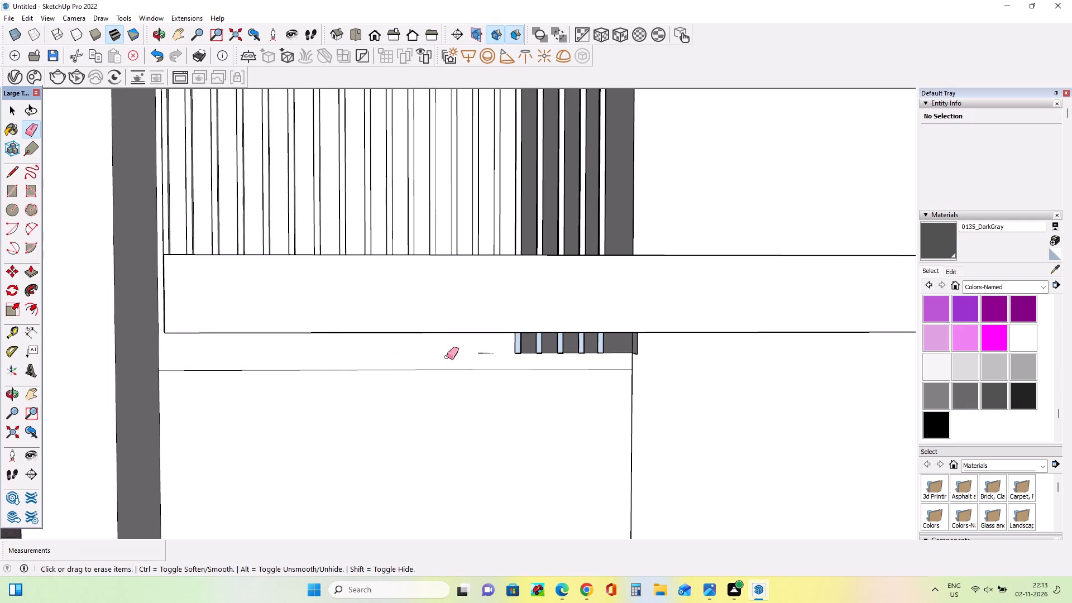
Erase the last dash beside the dark panels and the long thin horizontal line beneath it.
left_click_drag(447, 357, 453, 359)
left_click_drag(465, 358, 495, 353)
left_click_drag(480, 355, 497, 344)
left_click_drag(494, 362, 505, 393)
Erase the leftover foot face and stray edges at the outermost slat opening beside the dark panels below the band.
middle_click_drag(476, 374, 503, 319)
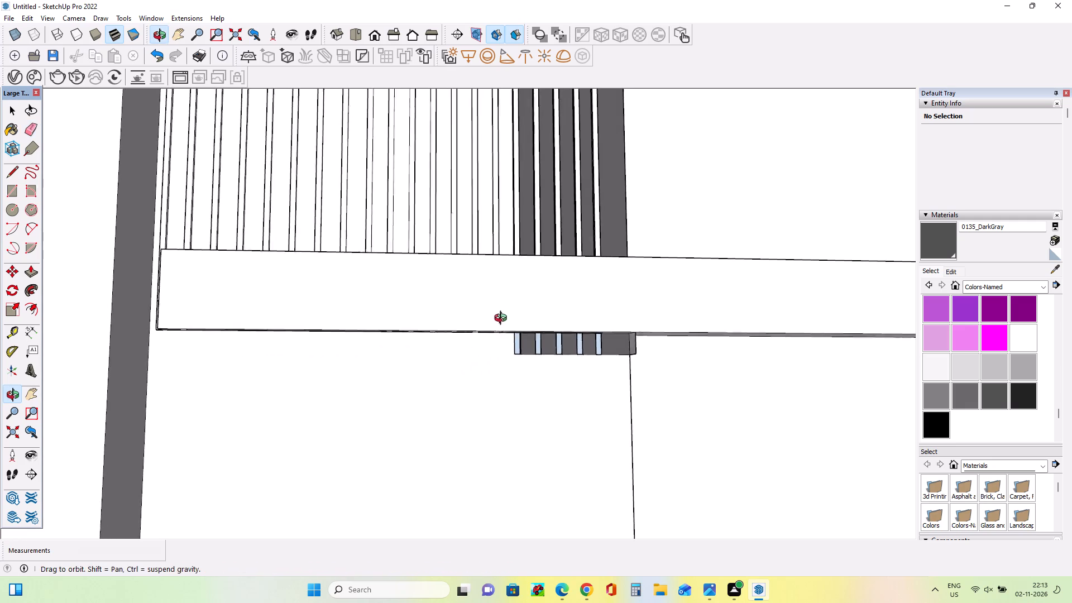
middle_click_drag(503, 319, 513, 307)
scroll(547, 379, "up", 4)
middle_click_drag(547, 378, 563, 259)
scroll(515, 296, "up", 4)
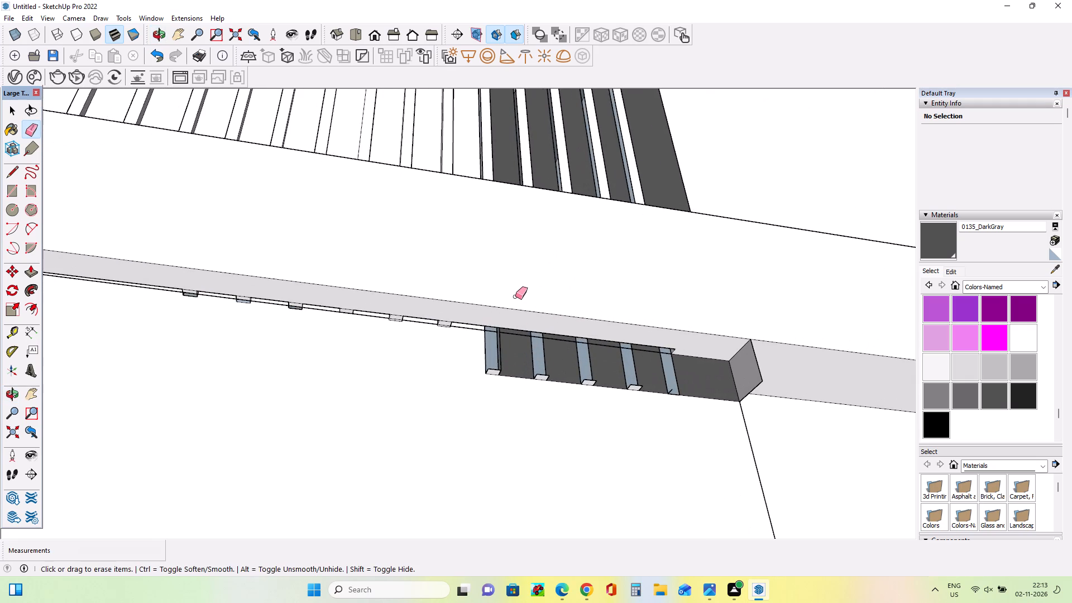
middle_click_drag(473, 307, 489, 350)
scroll(504, 393, "up", 7)
middle_click_drag(499, 381, 510, 429)
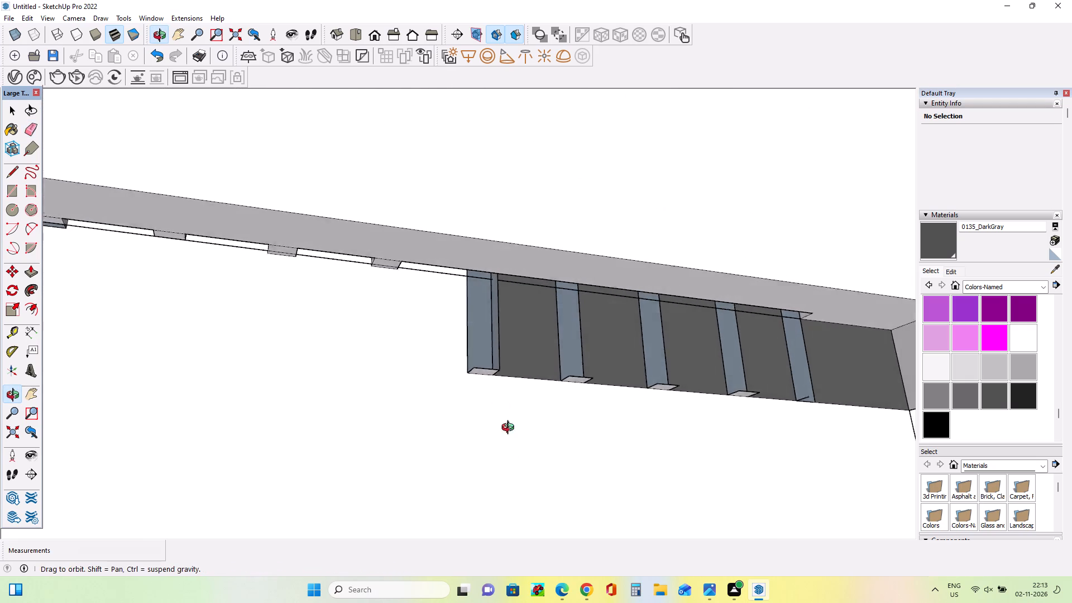
middle_click_drag(510, 429, 482, 430)
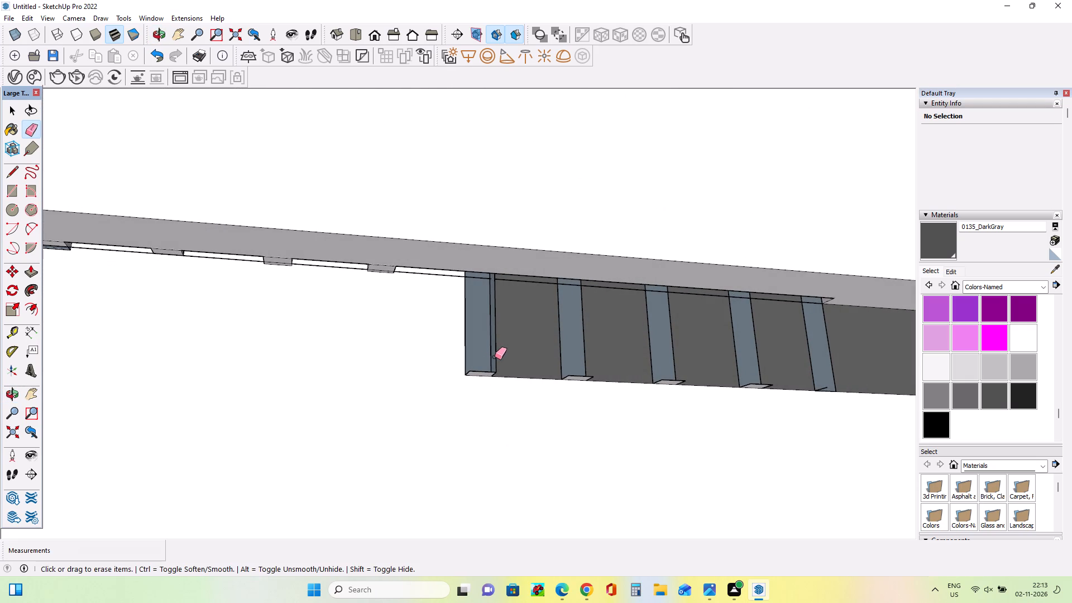
left_click(495, 357)
left_click(492, 374)
left_click(496, 374)
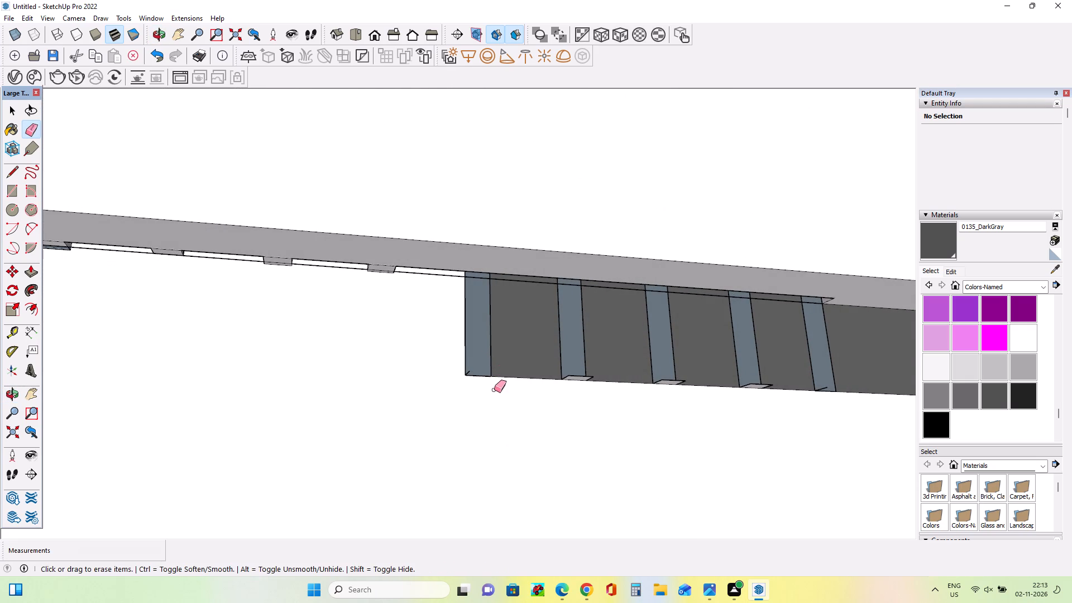
scroll(490, 387, "up", 3)
left_click(462, 368)
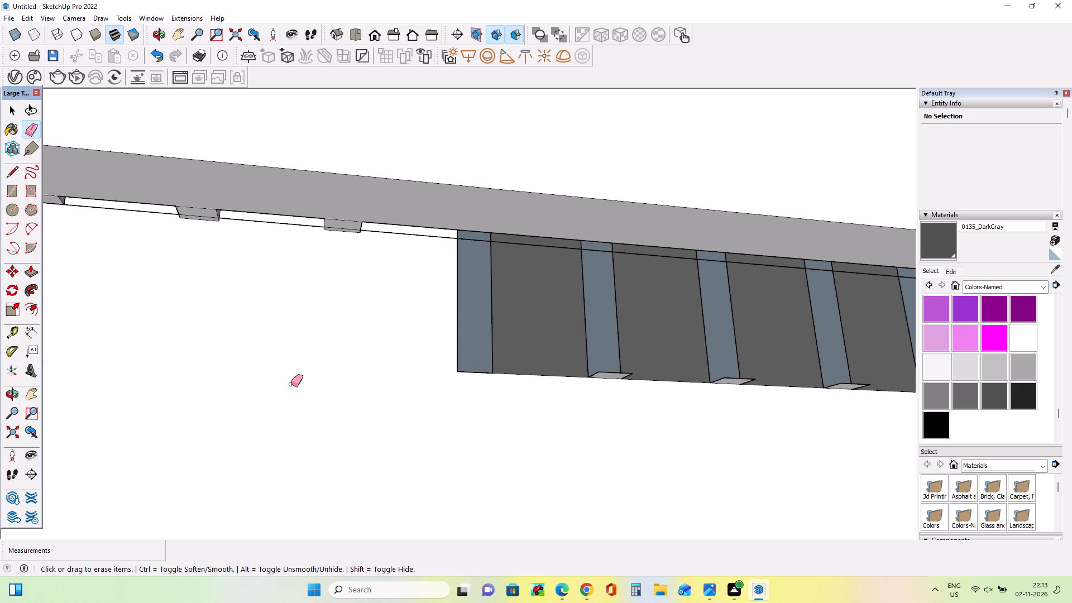
Erase the leftover foot faces and stray edges at the second and third slat openings between the dark panels.
middle_click_drag(293, 385, 310, 406)
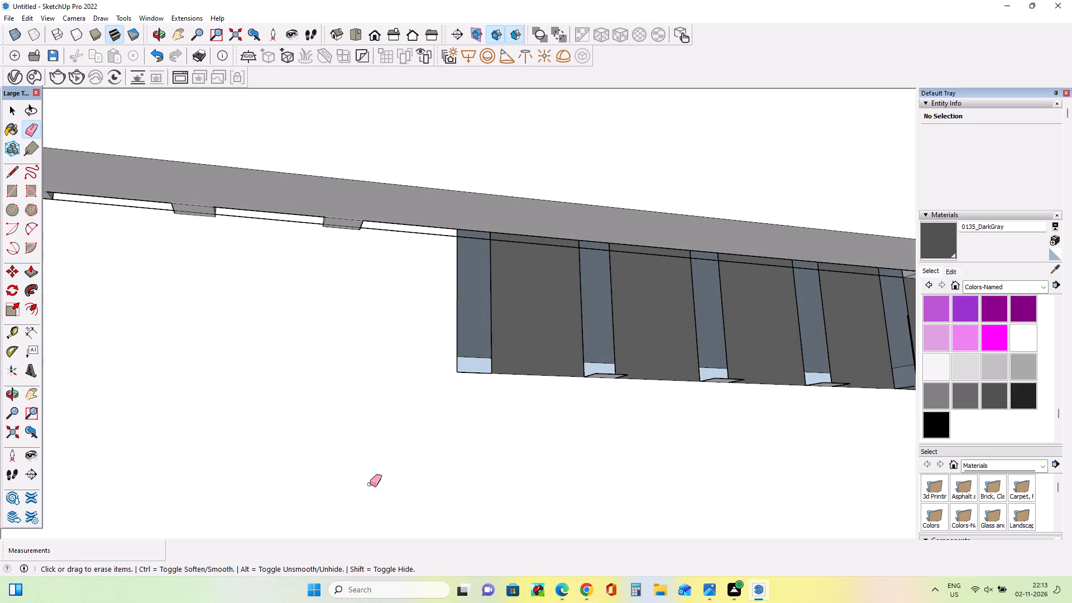
scroll(597, 374, "up", 4)
middle_click_drag(633, 411, 647, 466)
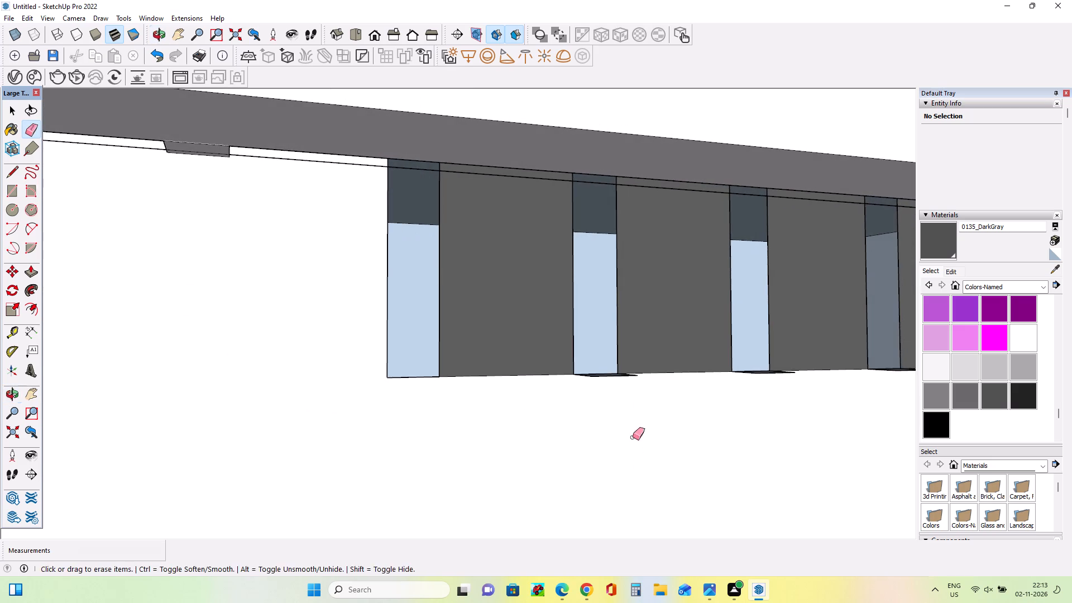
middle_click_drag(620, 390, 648, 202)
scroll(642, 346, "up", 2)
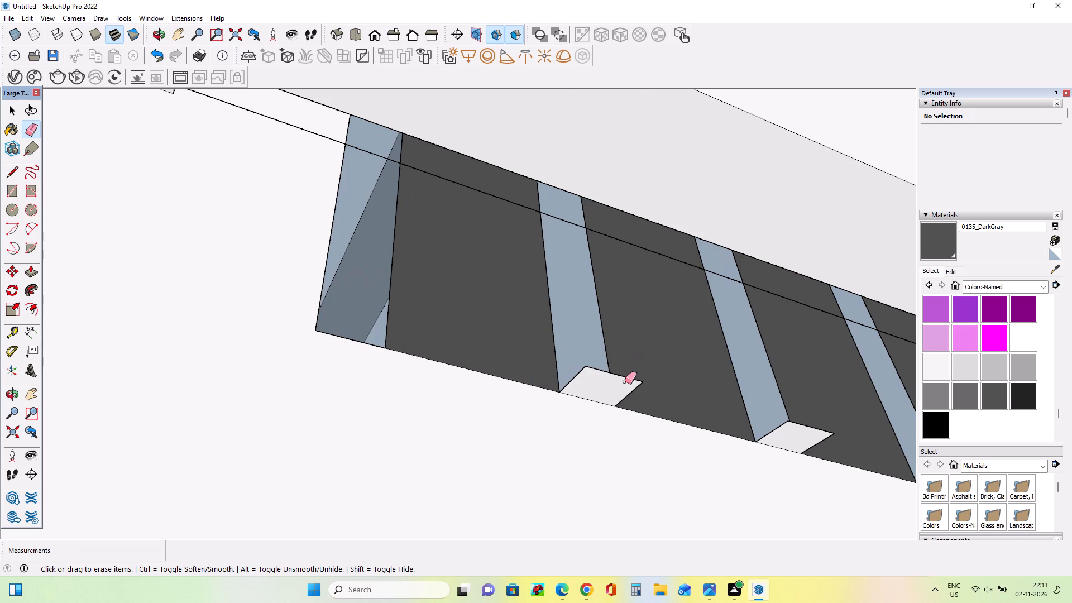
left_click_drag(625, 380, 629, 371)
left_click_drag(572, 379, 582, 381)
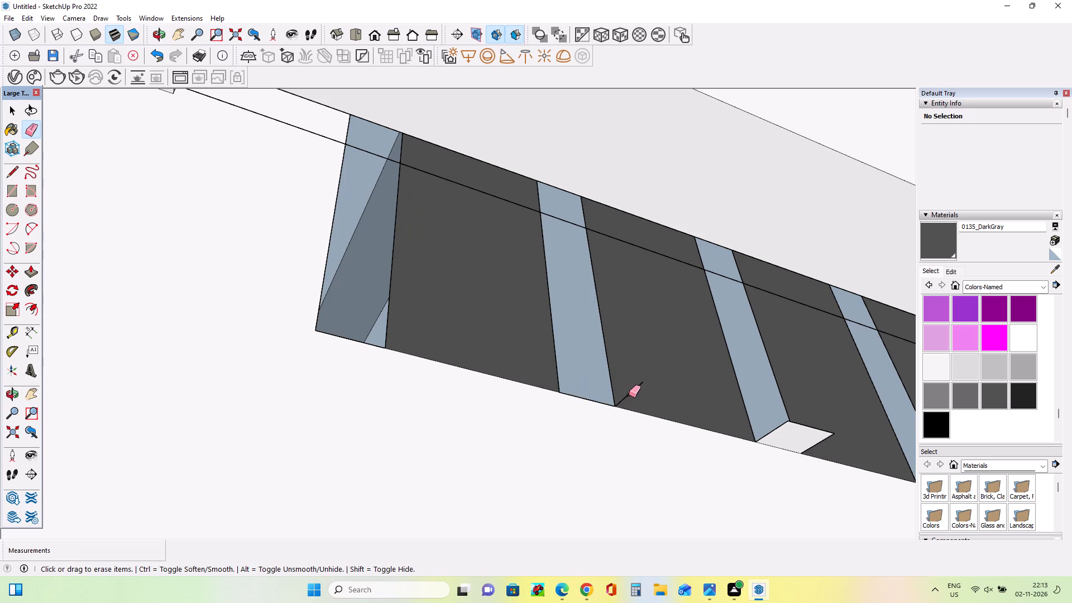
left_click_drag(630, 390, 639, 393)
left_click_drag(783, 433, 797, 443)
left_click_drag(776, 424, 780, 427)
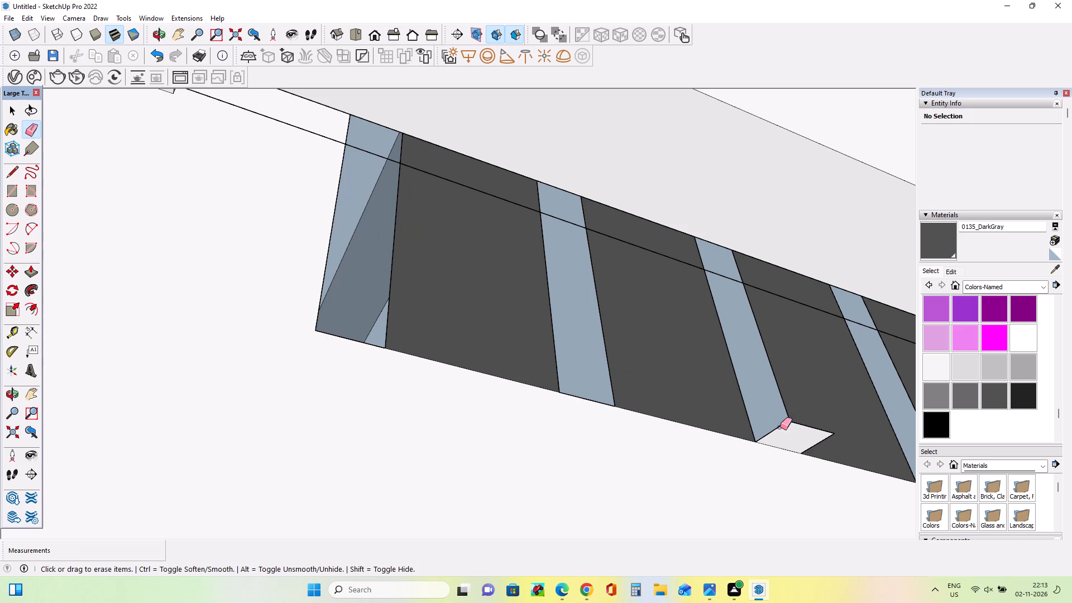
left_click_drag(780, 427, 793, 438)
left_click_drag(797, 422, 808, 441)
left_click_drag(822, 436, 827, 454)
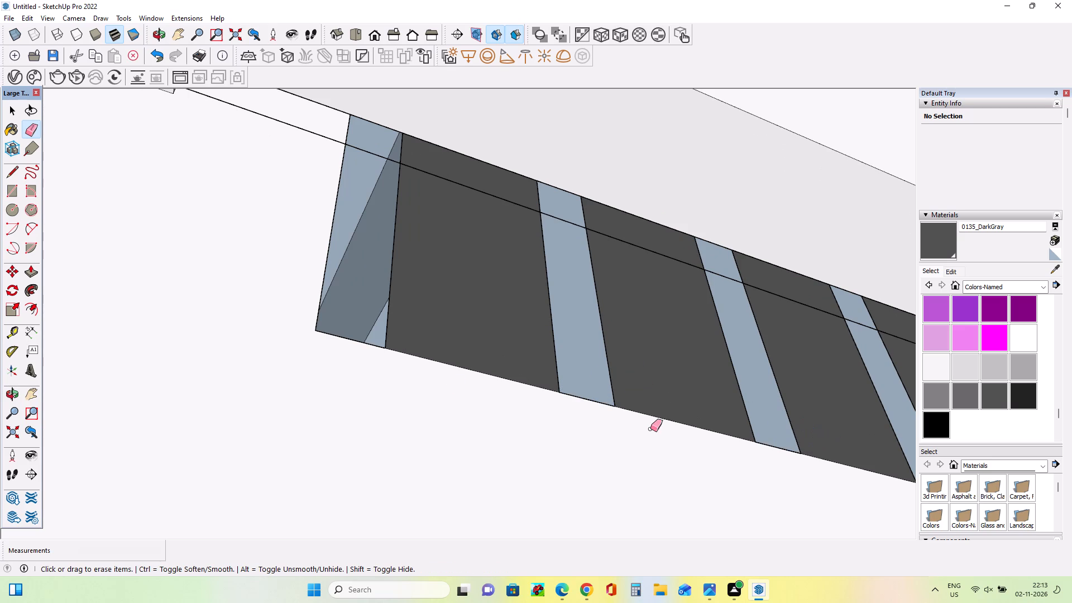
Erase the leftover foot face and stray edges at the fourth and fifth slat openings, undoing a wrong erase.
scroll(262, 370, "down", 9)
left_click_drag(625, 427, 634, 435)
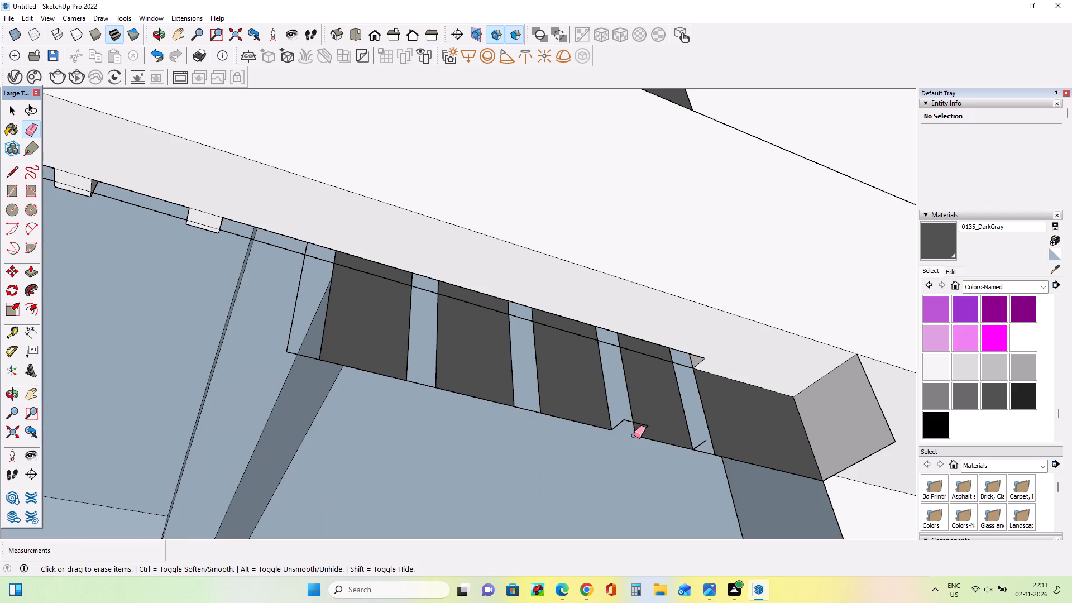
key("ctrl+z")
scroll(632, 422, "up", 3)
left_click_drag(632, 422, 633, 429)
left_click(612, 424)
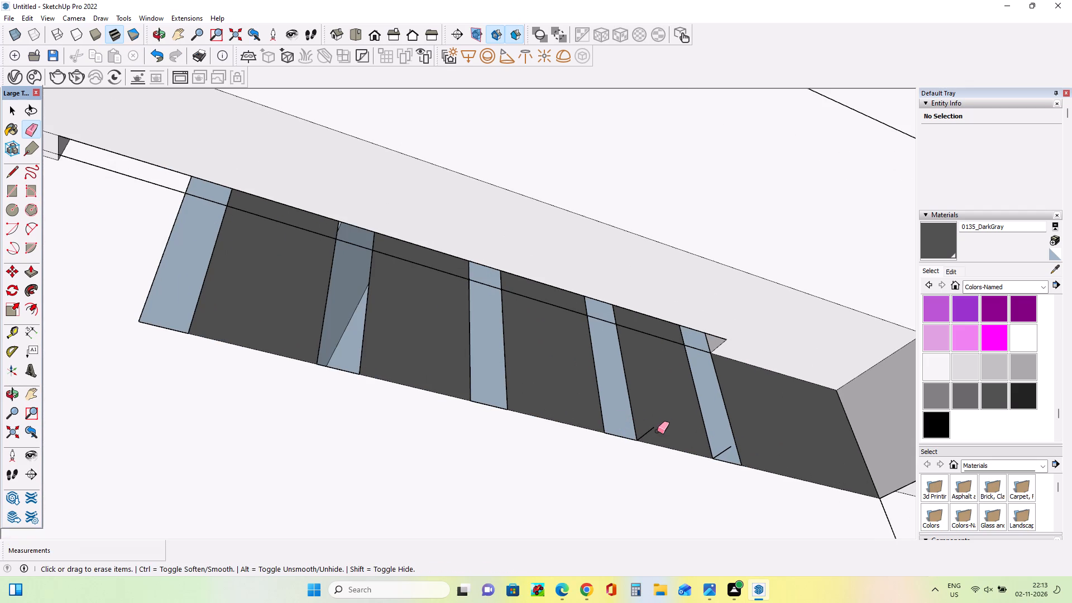
left_click_drag(648, 430, 660, 434)
left_click_drag(727, 448, 731, 456)
Draw a rectangle about 7 3/8" high across the five open slat gaps and dark panels below the band to close them.
middle_click_drag(645, 406, 649, 413)
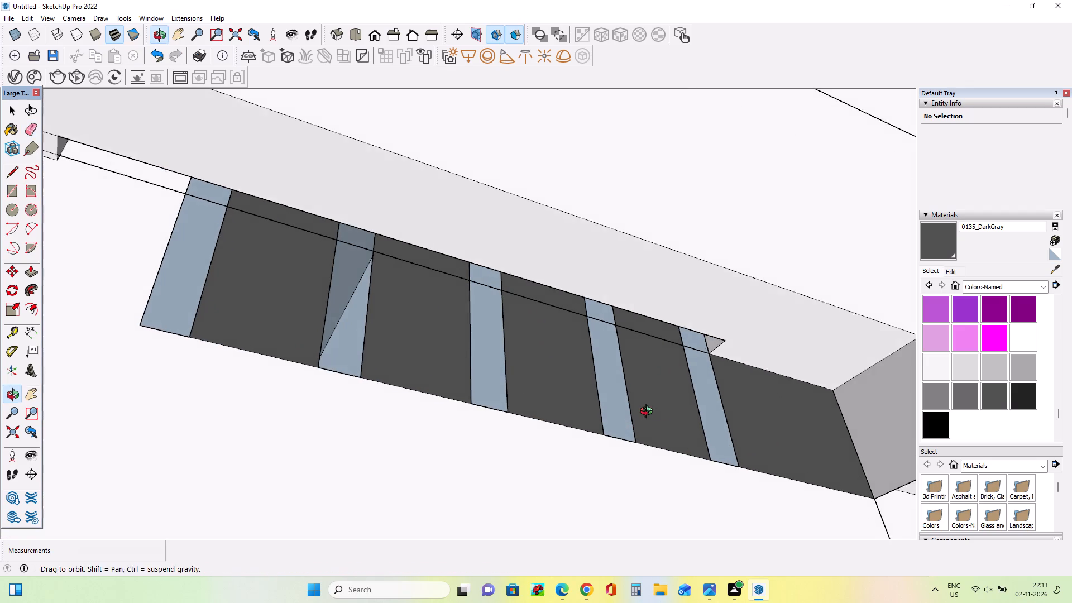
middle_click_drag(649, 413, 651, 418)
left_click(8, 195)
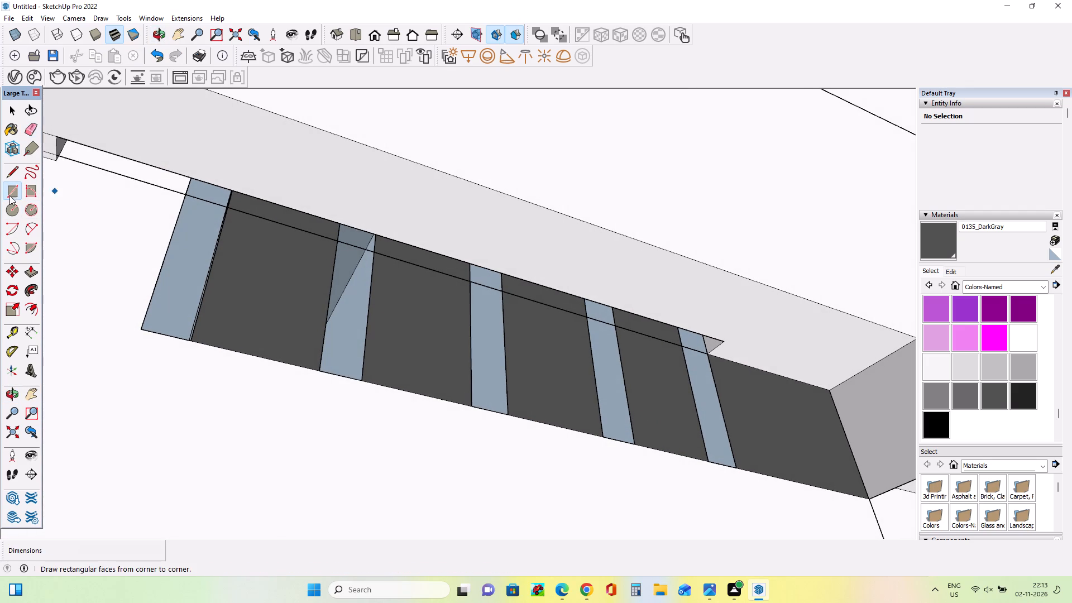
left_click(145, 327)
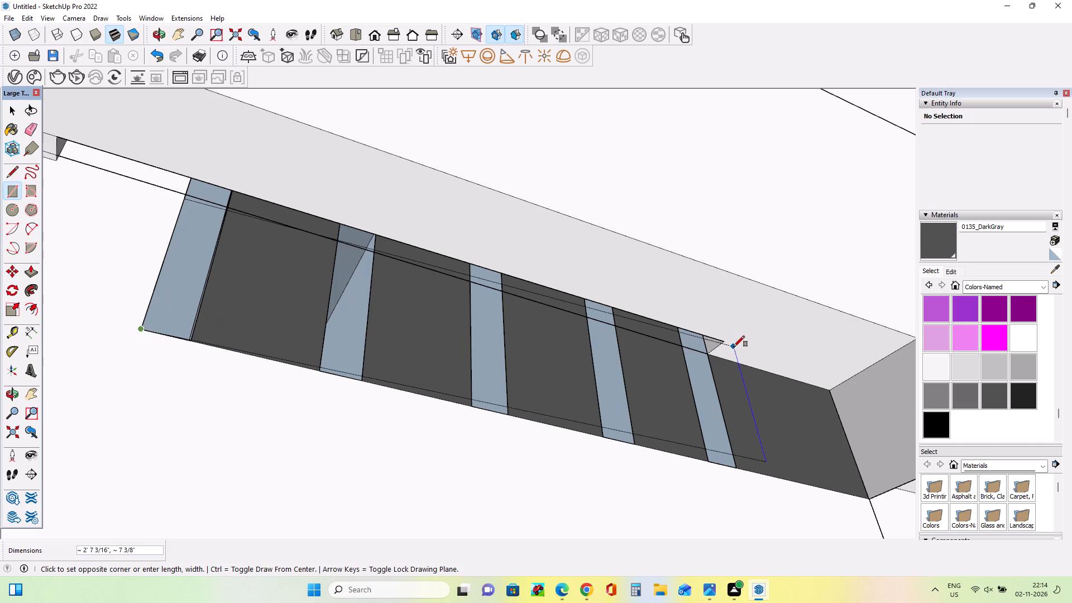
left_click(709, 354)
middle_click_drag(605, 357, 607, 370)
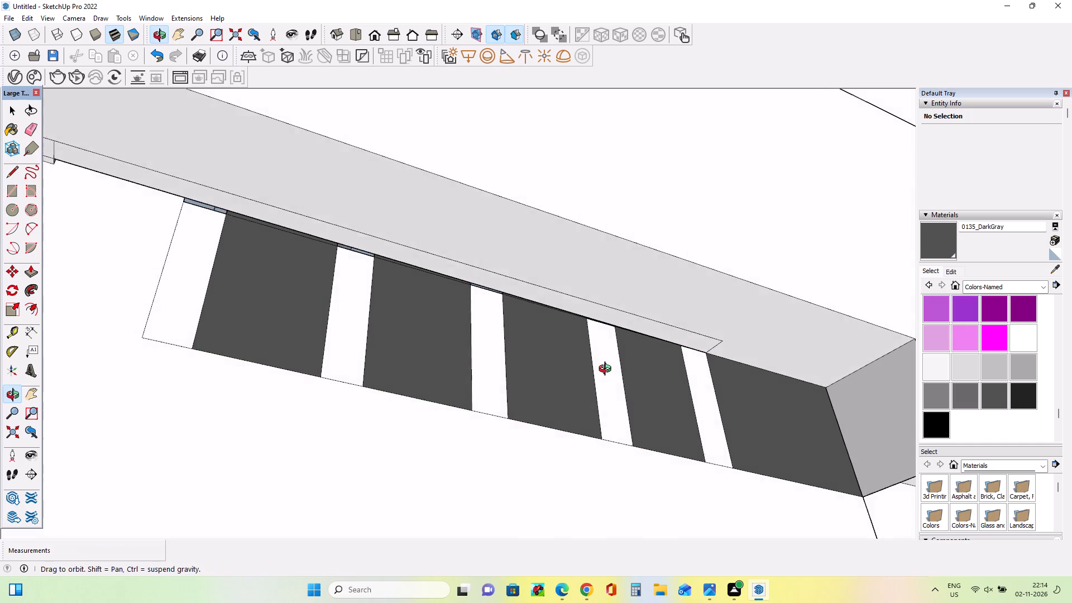
middle_click_drag(607, 370, 462, 419)
scroll(282, 331, "down", 7)
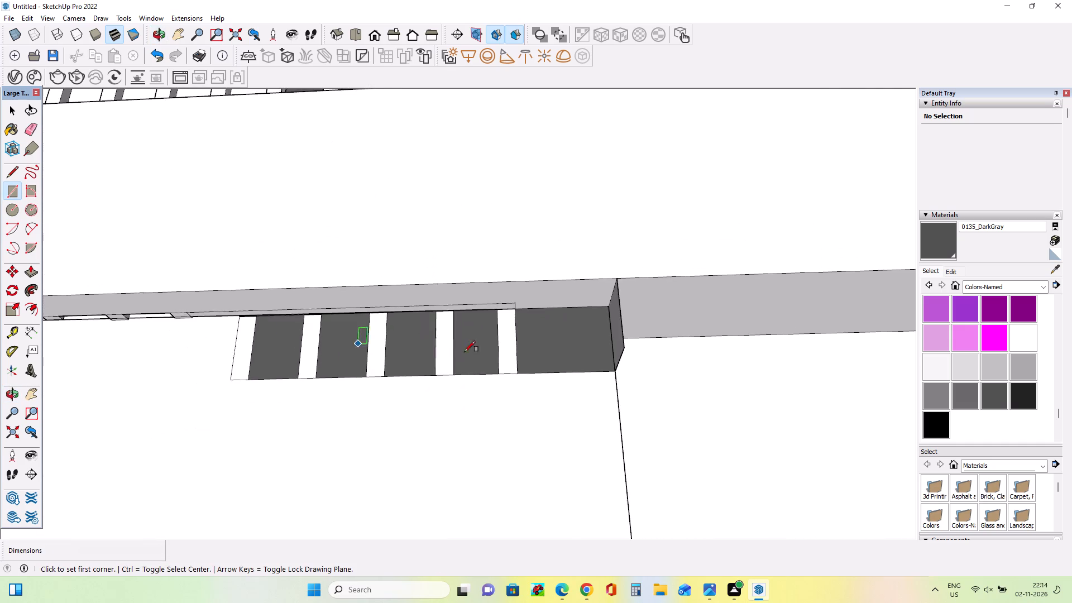
Erase the vertical edges between the white gaps and dark panels to merge them into the white wall face.
scroll(465, 352, "down", 7)
scroll(525, 349, "down", 9)
middle_click_drag(532, 357, 540, 399)
scroll(533, 363, "down", 1)
scroll(481, 360, "up", 11)
left_click(30, 119)
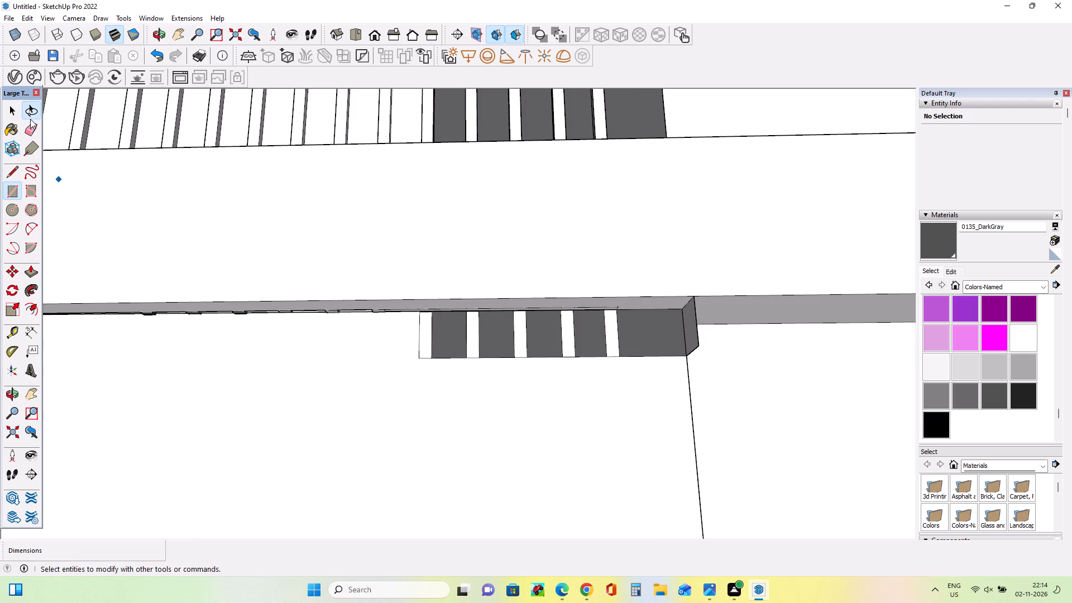
left_click(33, 128)
left_click_drag(418, 347, 647, 346)
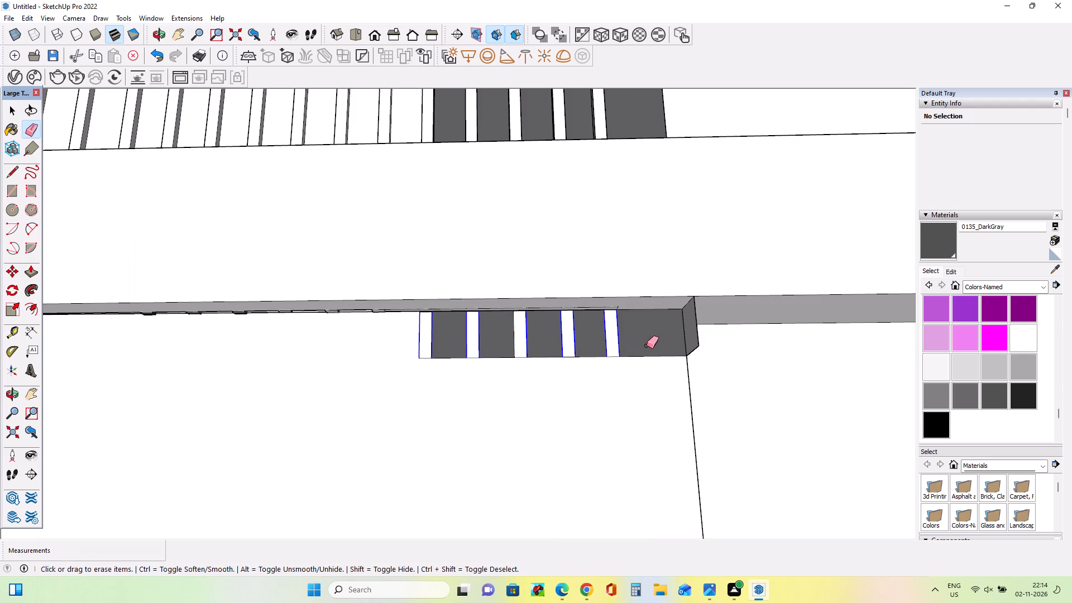
left_click_drag(647, 346, 655, 344)
left_click_drag(506, 334, 543, 341)
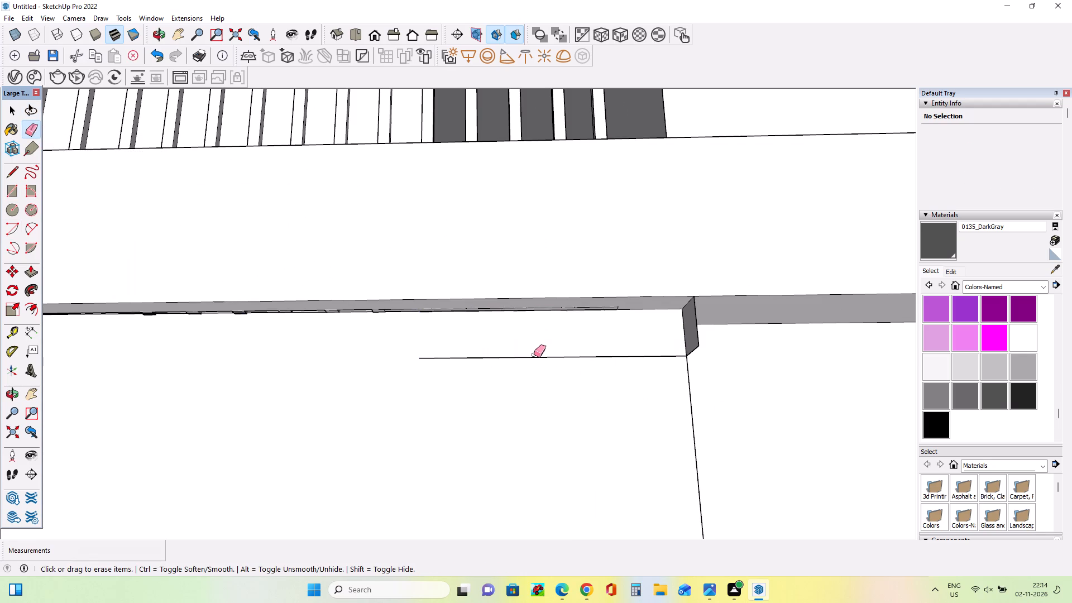
Erase the leftover edges at the wall corner, the horizontal line below the band and the short edge on the band's underside.
middle_click_drag(539, 358, 592, 380)
left_click_drag(689, 343, 699, 348)
left_click_drag(683, 360, 684, 361)
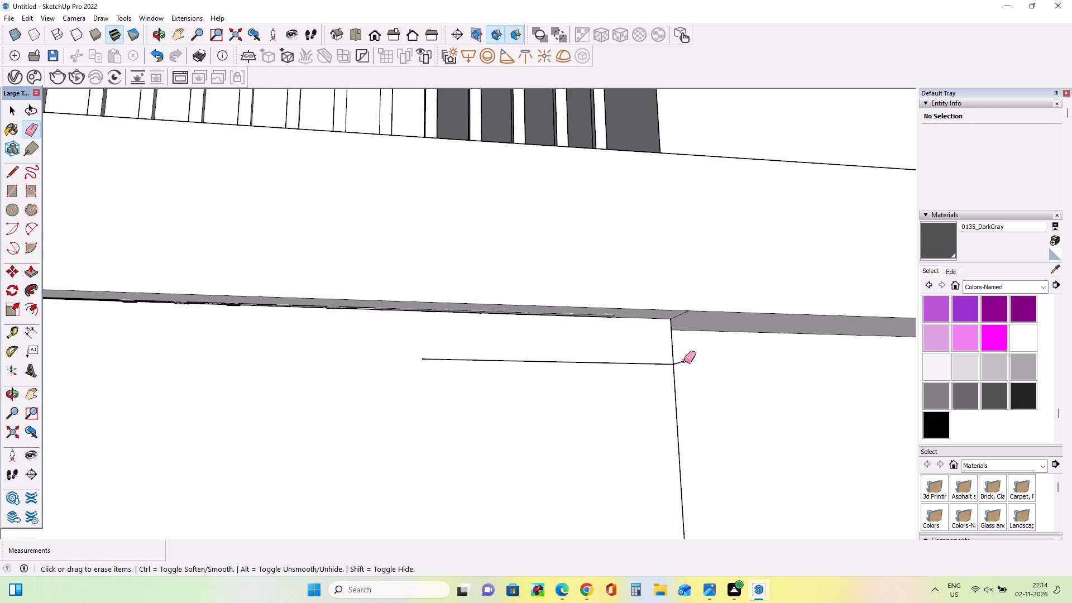
left_click_drag(684, 361, 692, 367)
left_click_drag(639, 364, 646, 373)
middle_click_drag(638, 360, 693, 253)
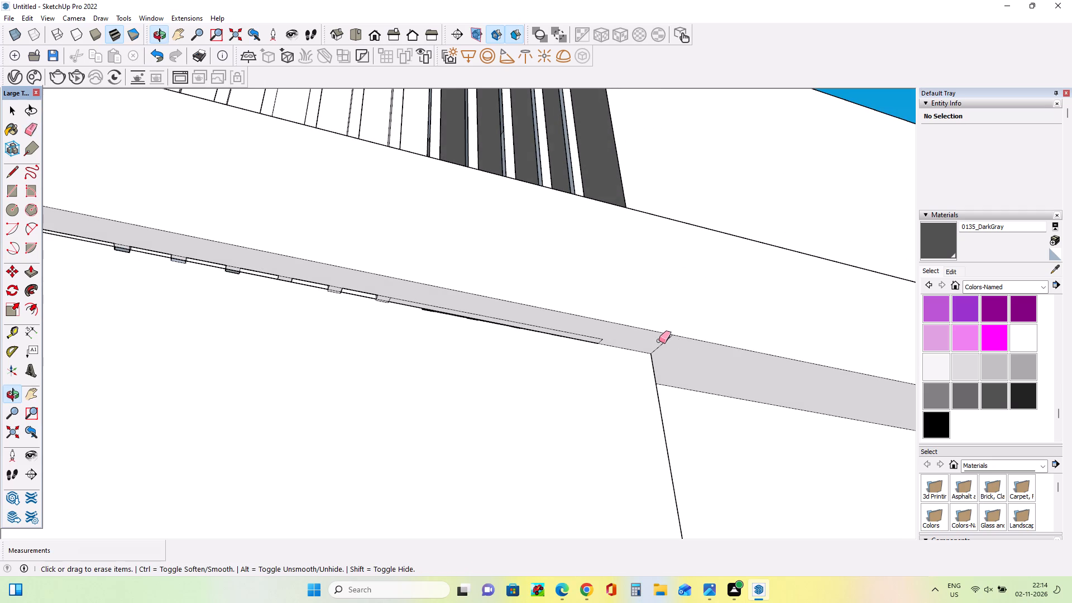
left_click_drag(660, 341, 670, 346)
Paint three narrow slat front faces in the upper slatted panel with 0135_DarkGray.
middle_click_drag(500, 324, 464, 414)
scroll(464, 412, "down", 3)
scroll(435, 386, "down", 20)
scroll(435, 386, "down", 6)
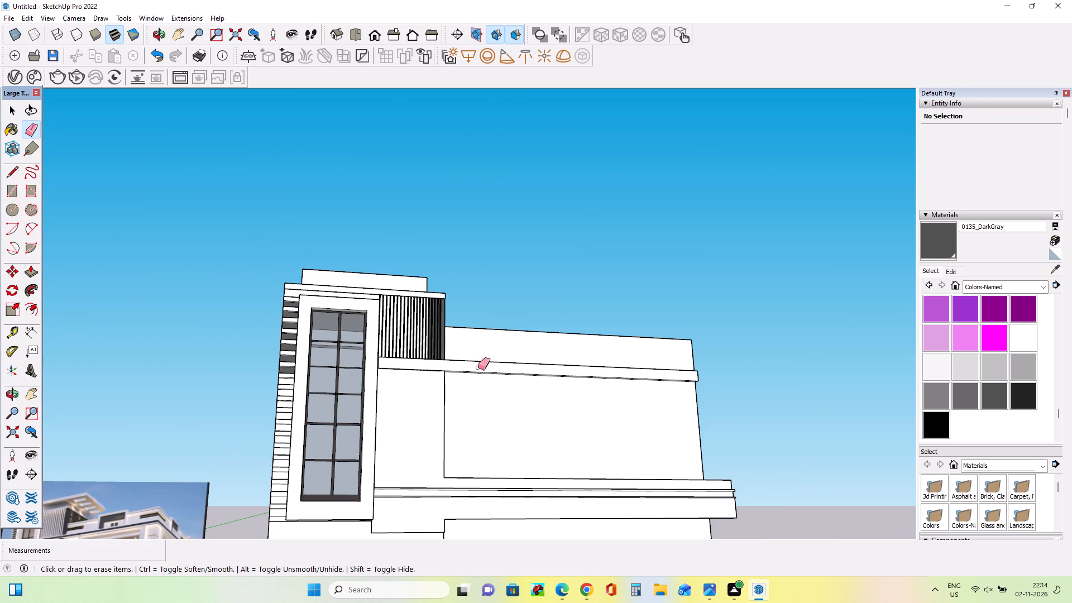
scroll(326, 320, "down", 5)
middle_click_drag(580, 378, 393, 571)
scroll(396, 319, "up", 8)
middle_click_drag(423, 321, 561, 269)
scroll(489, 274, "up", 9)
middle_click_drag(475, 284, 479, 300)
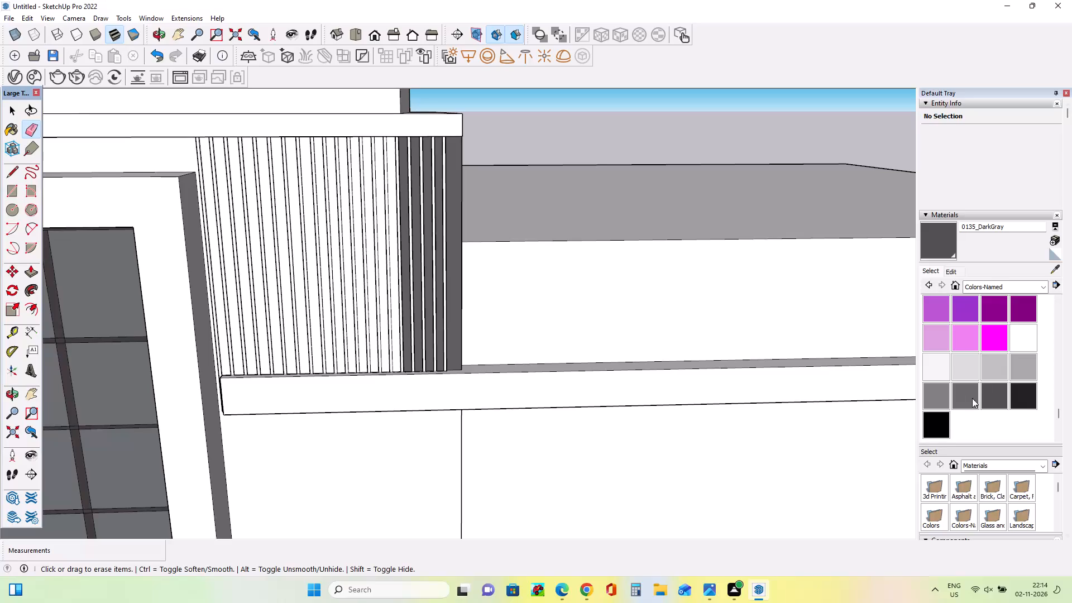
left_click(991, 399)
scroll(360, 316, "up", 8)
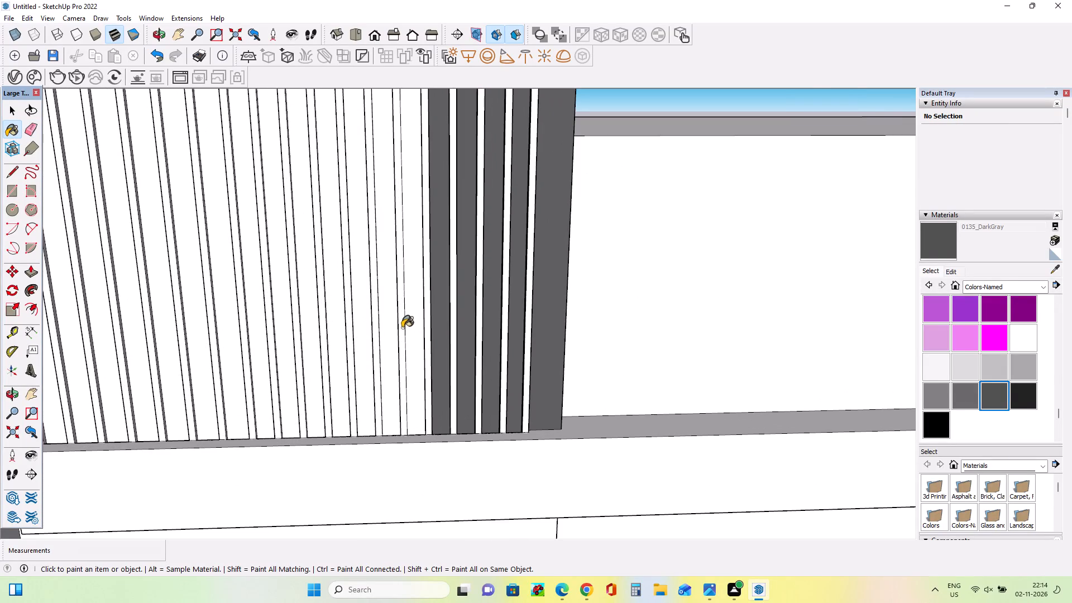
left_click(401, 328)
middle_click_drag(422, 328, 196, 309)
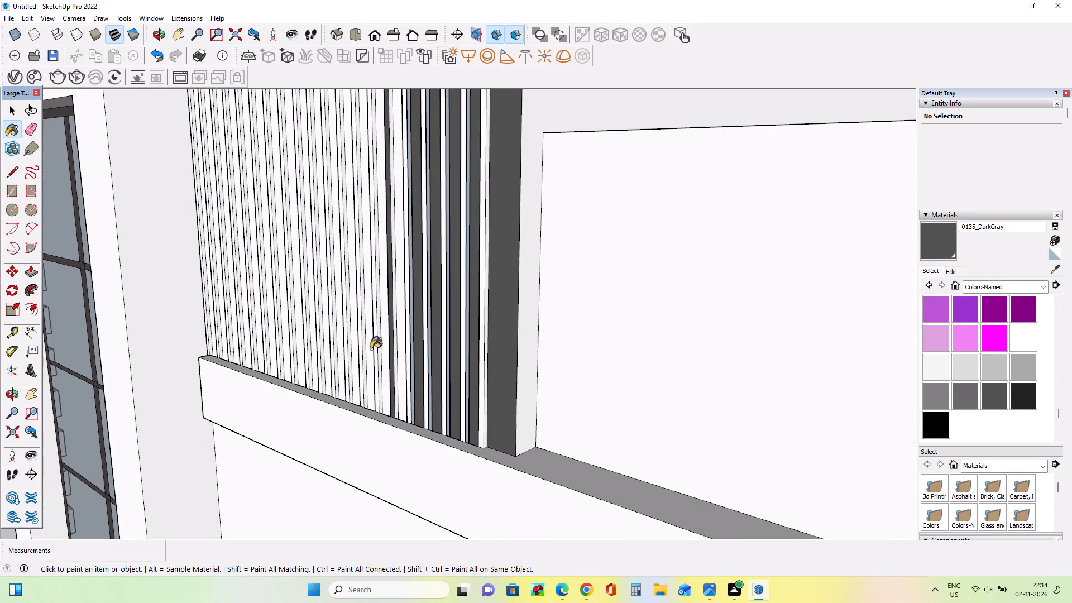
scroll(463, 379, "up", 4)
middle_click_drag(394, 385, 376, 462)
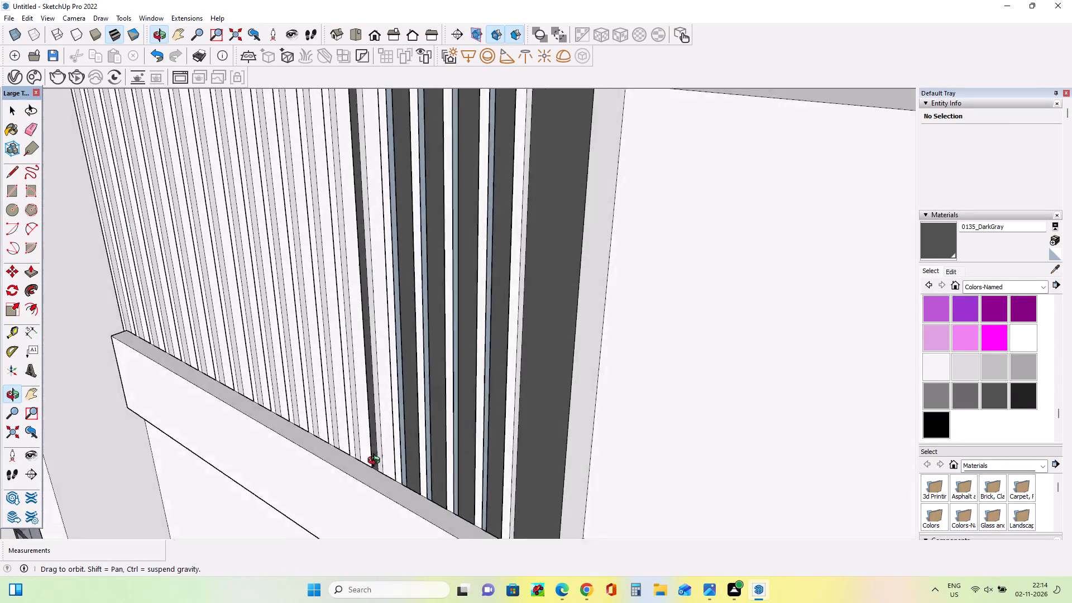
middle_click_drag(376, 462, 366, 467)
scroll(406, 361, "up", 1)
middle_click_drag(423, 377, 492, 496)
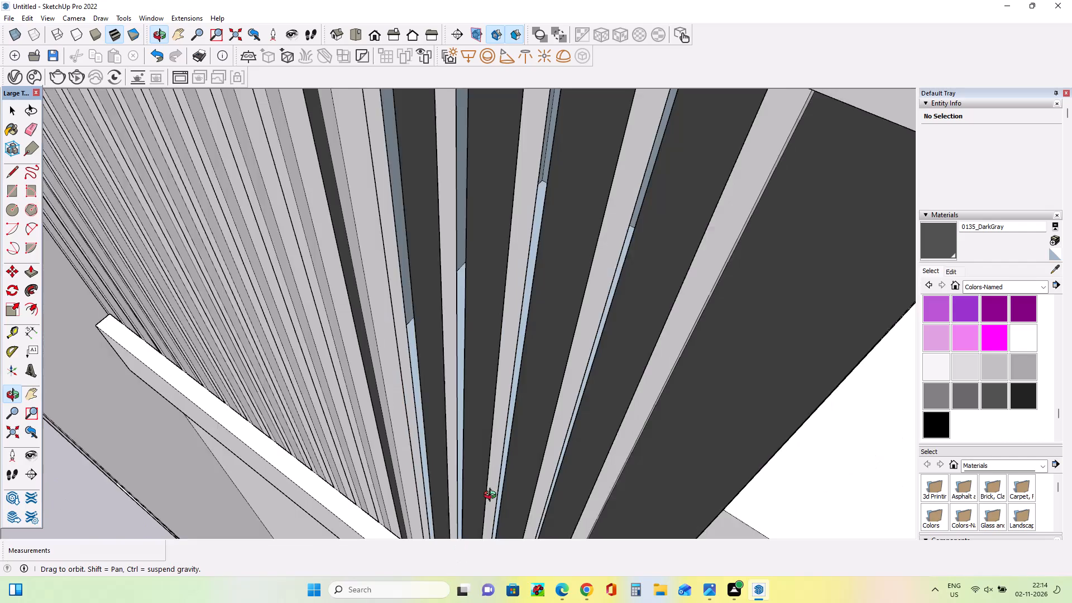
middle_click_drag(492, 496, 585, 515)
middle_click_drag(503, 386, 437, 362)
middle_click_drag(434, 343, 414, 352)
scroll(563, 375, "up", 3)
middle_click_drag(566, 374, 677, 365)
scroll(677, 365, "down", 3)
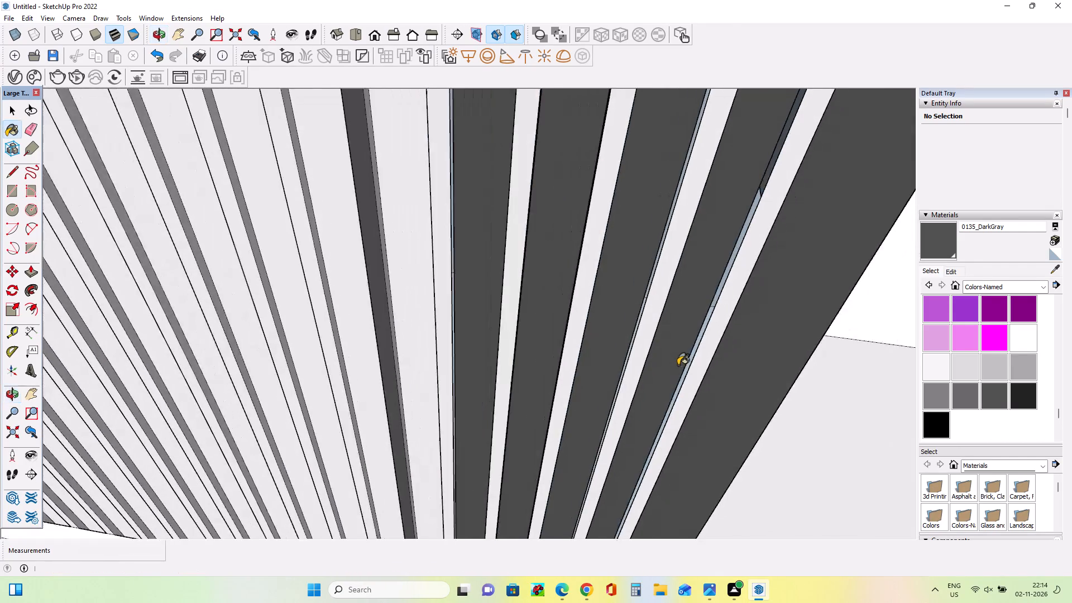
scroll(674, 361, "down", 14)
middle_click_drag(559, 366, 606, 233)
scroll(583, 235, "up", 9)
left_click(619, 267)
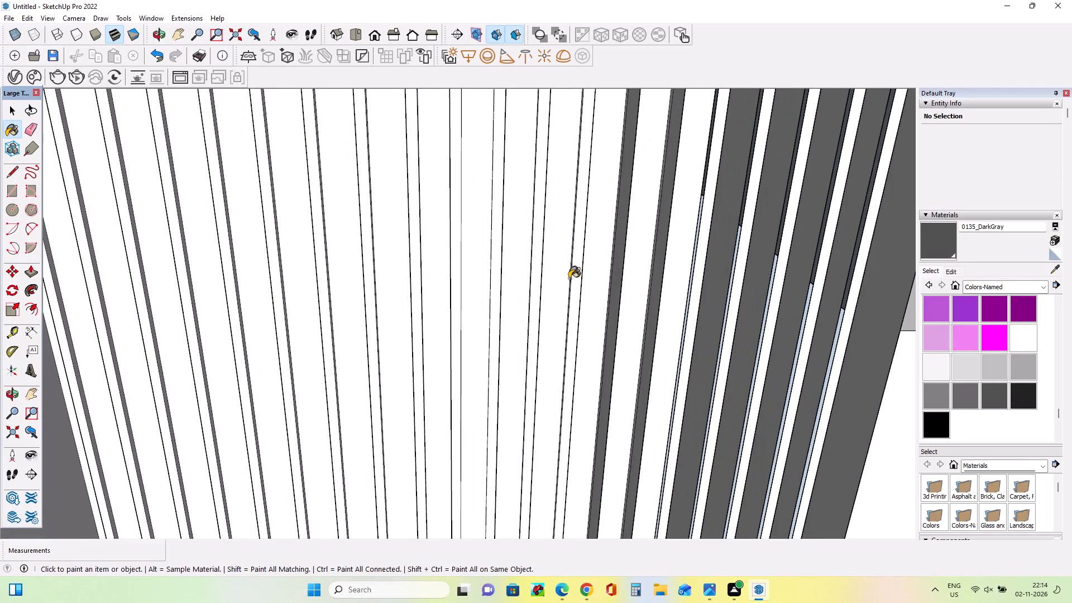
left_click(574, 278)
Paint the recessed wall face between the upper panel's slats with 0135_DarkGray, undoing one fill and reapplying it.
middle_click_drag(581, 290, 333, 372)
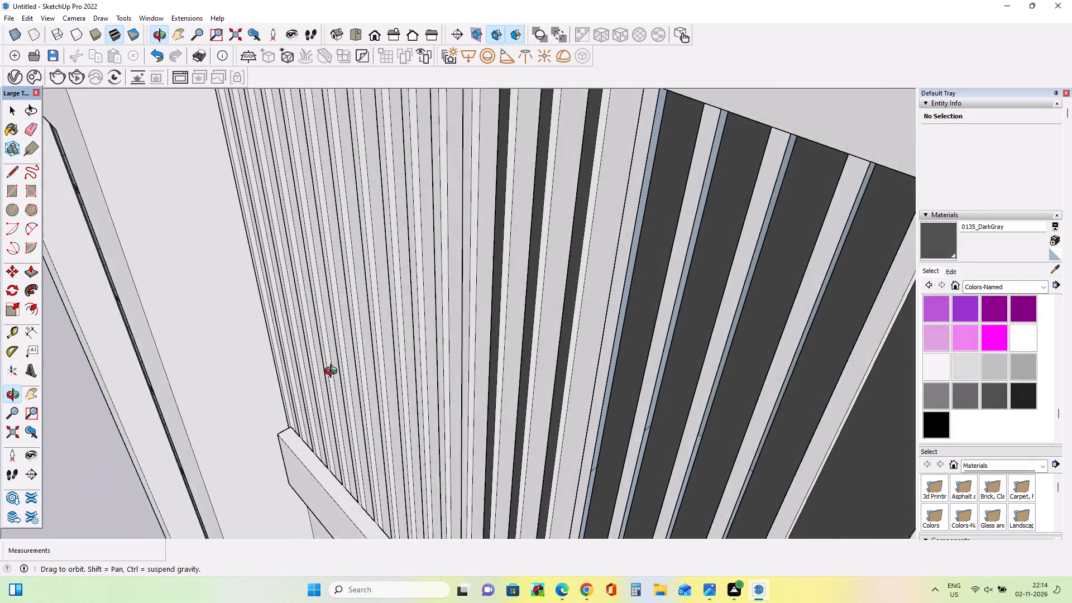
middle_click_drag(333, 372, 326, 379)
middle_click_drag(509, 295, 526, 298)
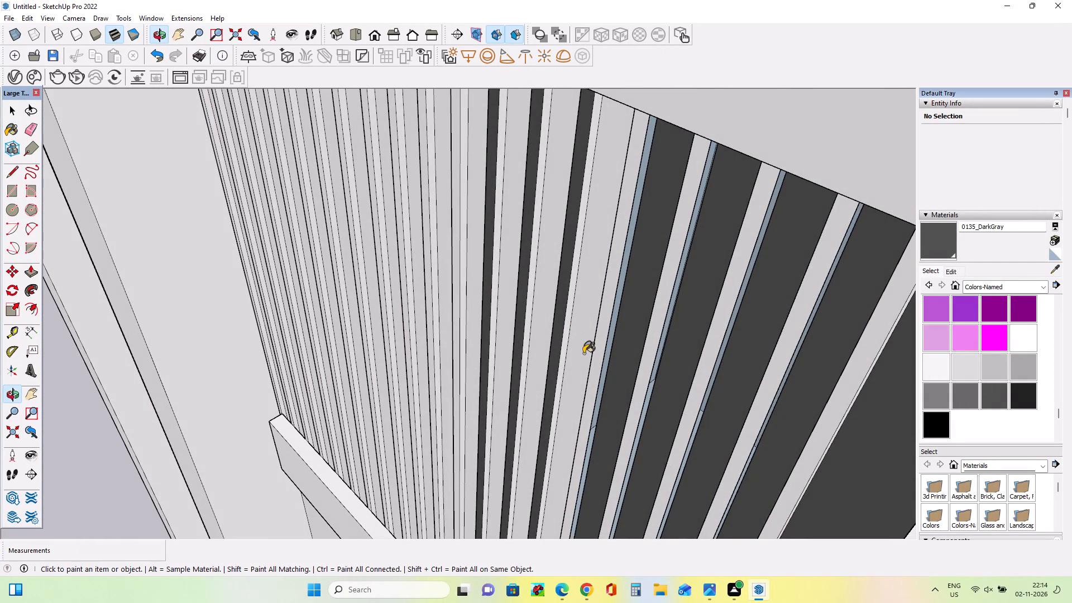
left_click(583, 353)
key("ctrl+z")
left_click(582, 356)
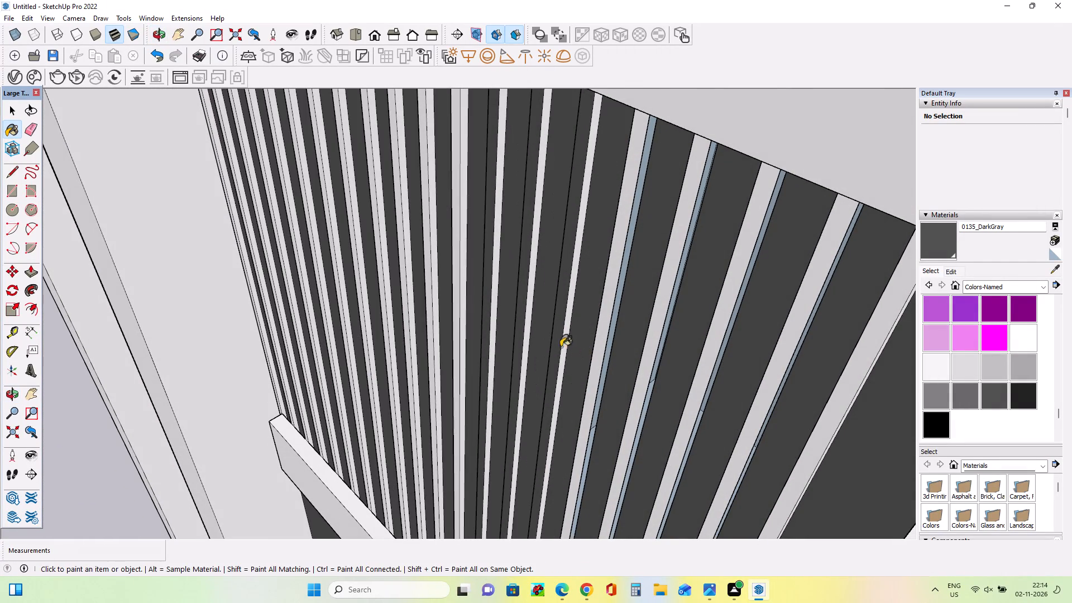
Examine the upper slatted panel from several angles for slats that have the wrong color.
middle_click_drag(505, 338, 644, 296)
middle_click_drag(447, 327, 513, 301)
scroll(513, 301, "down", 13)
middle_click_drag(537, 293, 618, 183)
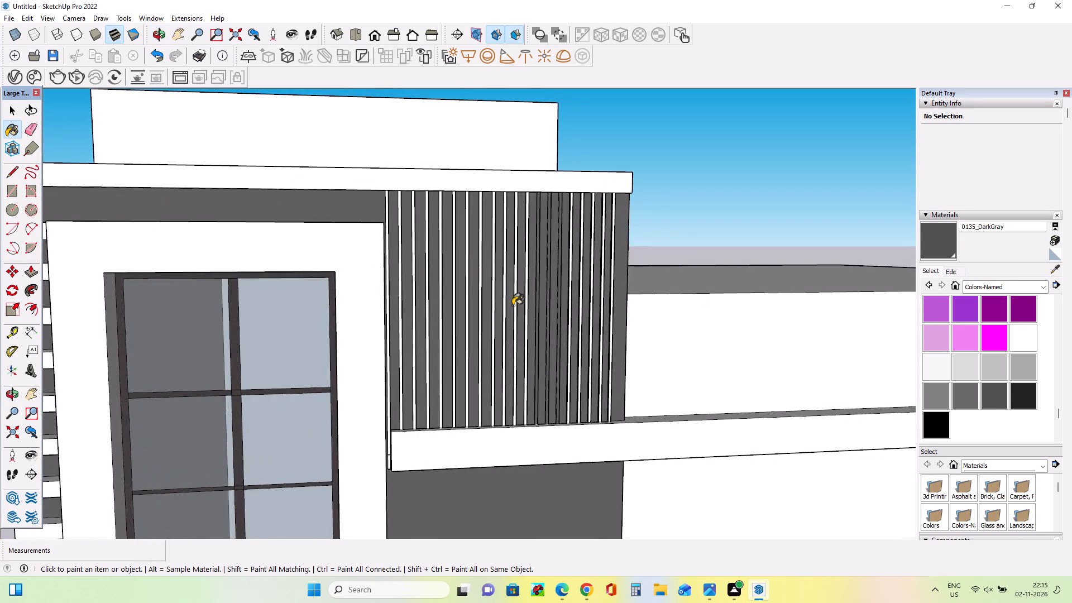
scroll(514, 306, "up", 10)
middle_click_drag(539, 322, 542, 279)
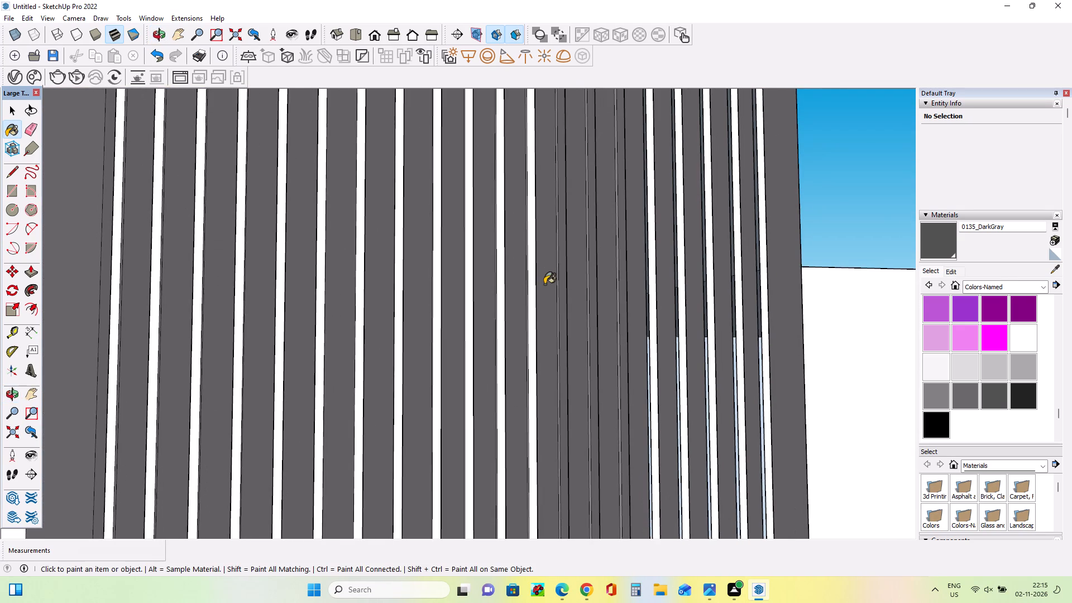
scroll(580, 285, "down", 7)
middle_click_drag(633, 412, 573, 510)
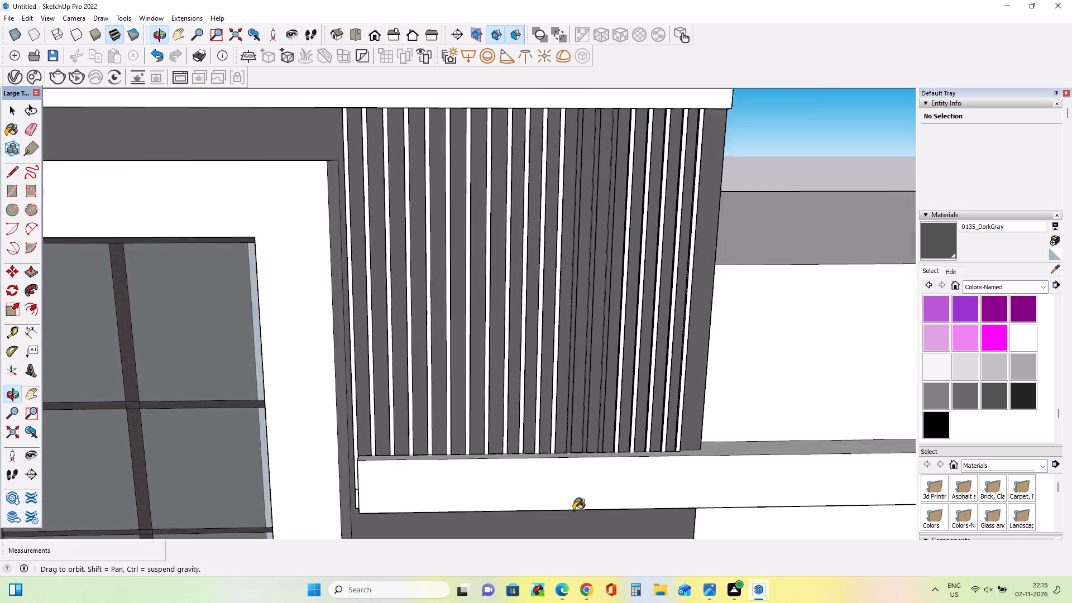
middle_click_drag(573, 510, 580, 509)
scroll(574, 451, "up", 5)
middle_click_drag(583, 456, 583, 503)
scroll(588, 433, "up", 4)
middle_click_drag(593, 445, 598, 486)
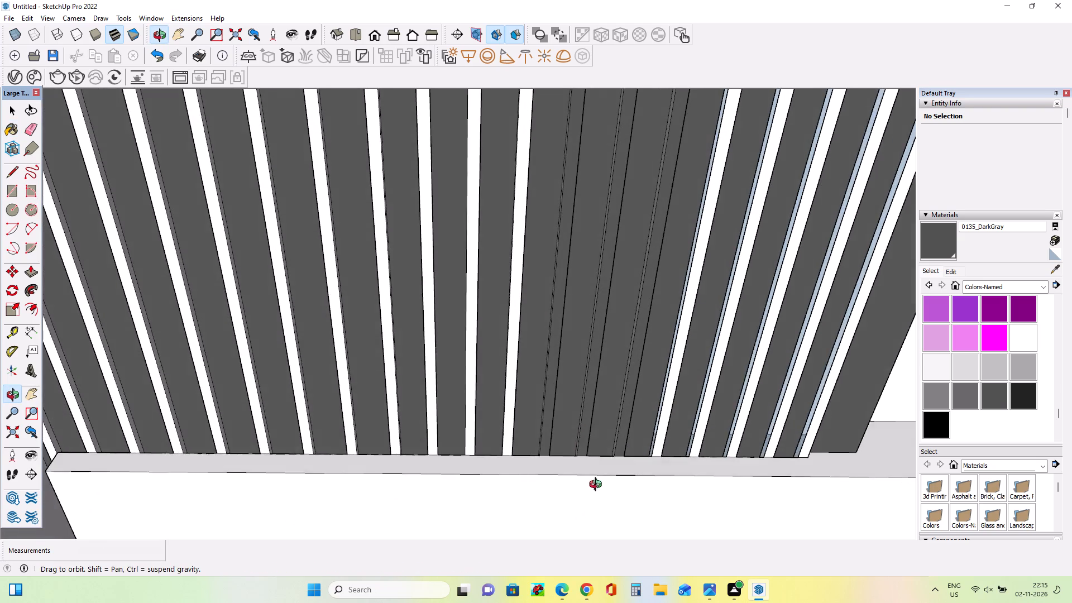
middle_click_drag(598, 486, 535, 398)
scroll(525, 394, "down", 12)
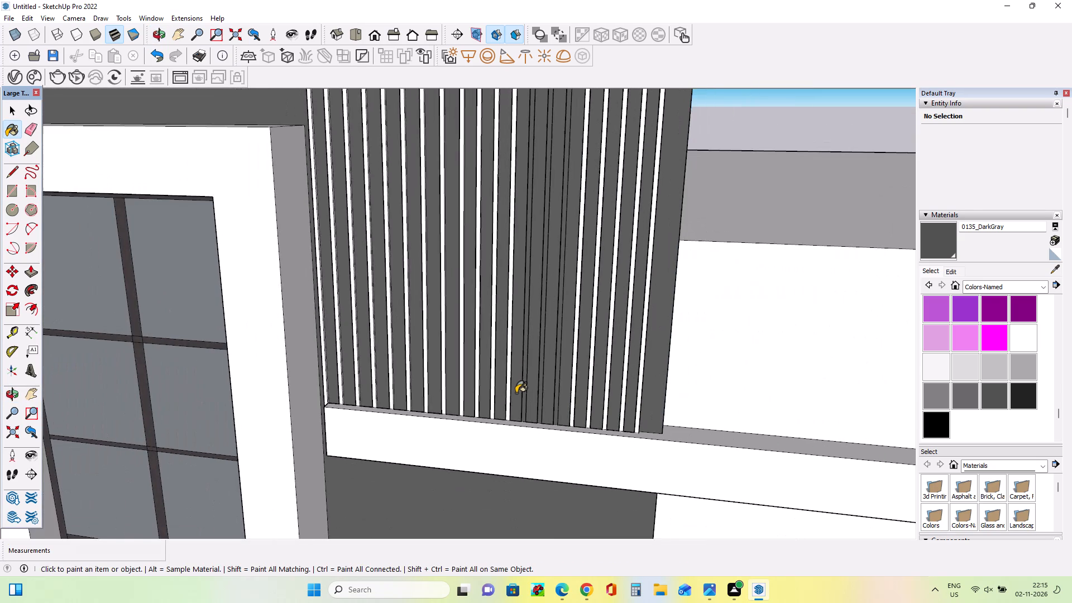
middle_click_drag(517, 393, 546, 336)
scroll(549, 302, "up", 8)
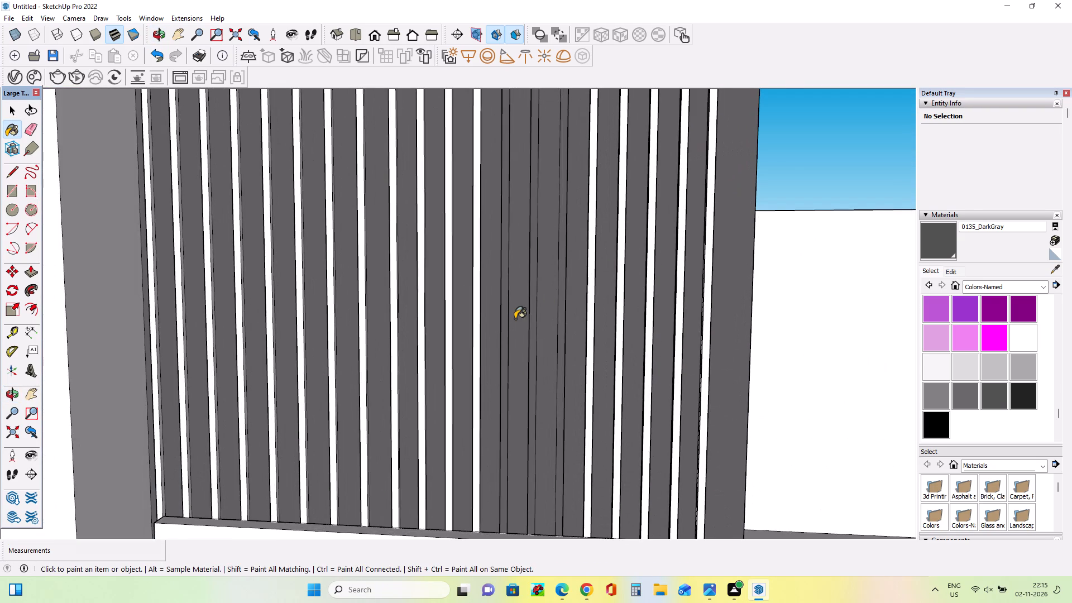
middle_click_drag(523, 326, 534, 337)
Repaint the three dark slat front faces in the upper slatted panel with 0128_White.
left_click(1026, 349)
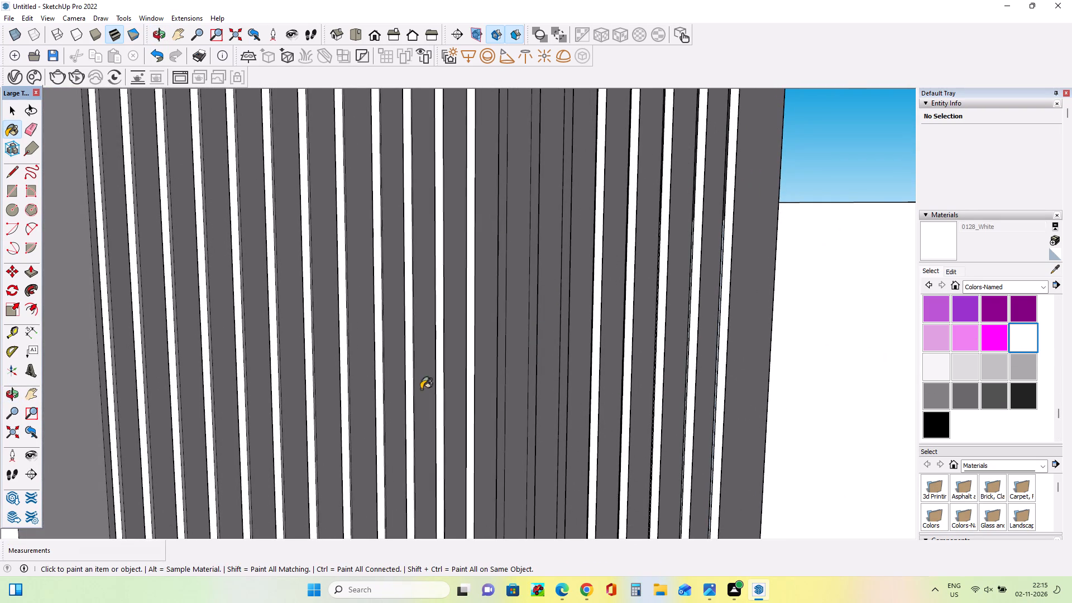
scroll(506, 394, "up", 4)
left_click(502, 391)
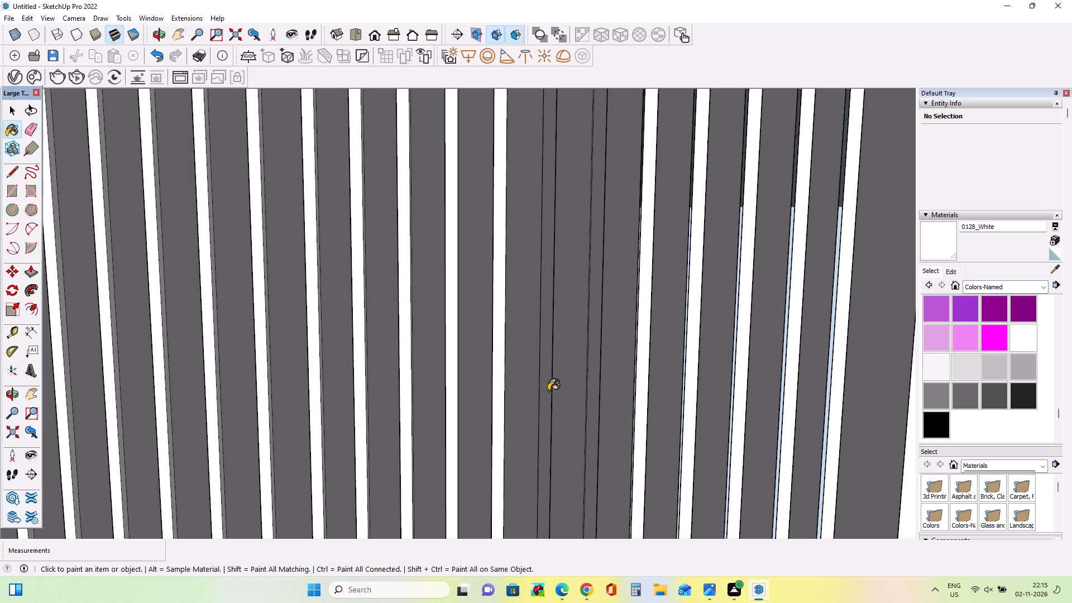
left_click(548, 391)
left_click(592, 400)
Examine the painted slatted panel from an angle and within the whole facade.
scroll(519, 375, "down", 7)
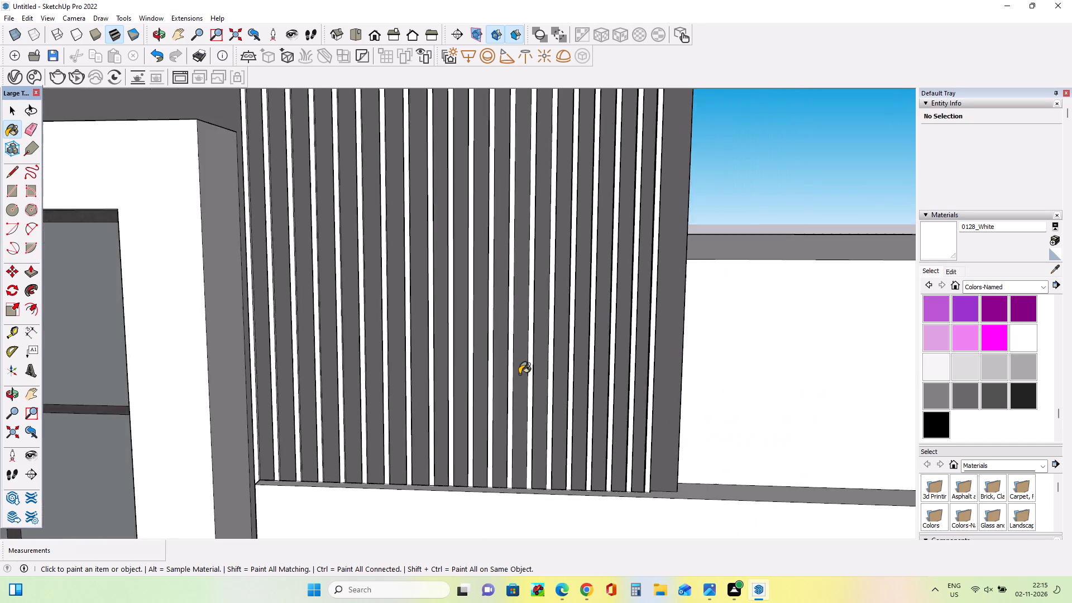
scroll(519, 374, "down", 11)
middle_click_drag(657, 443, 542, 447)
scroll(549, 443, "up", 5)
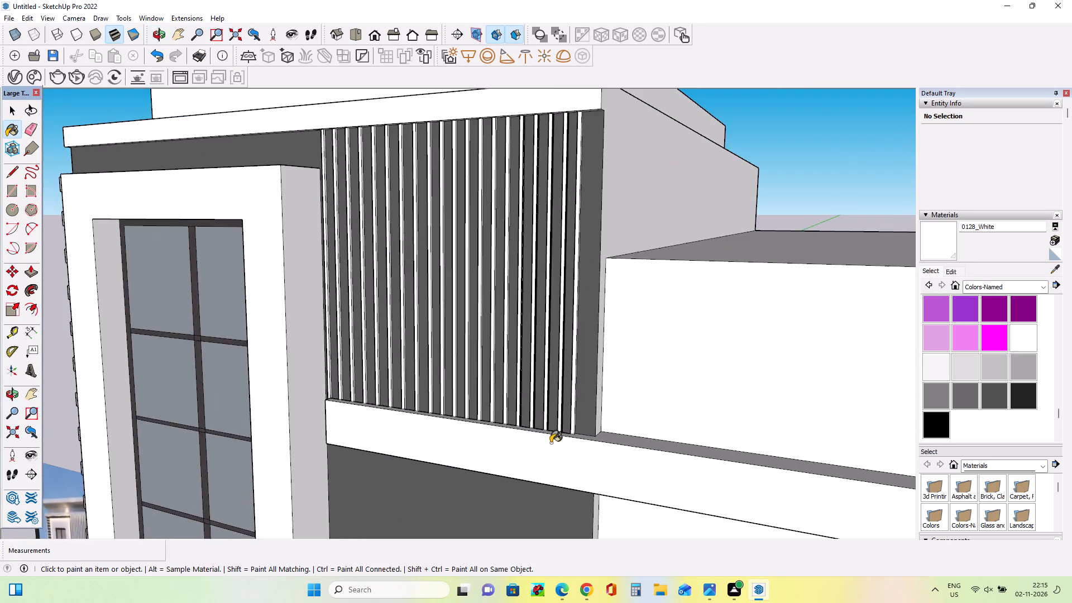
middle_click_drag(552, 438, 578, 387)
scroll(578, 387, "down", 19)
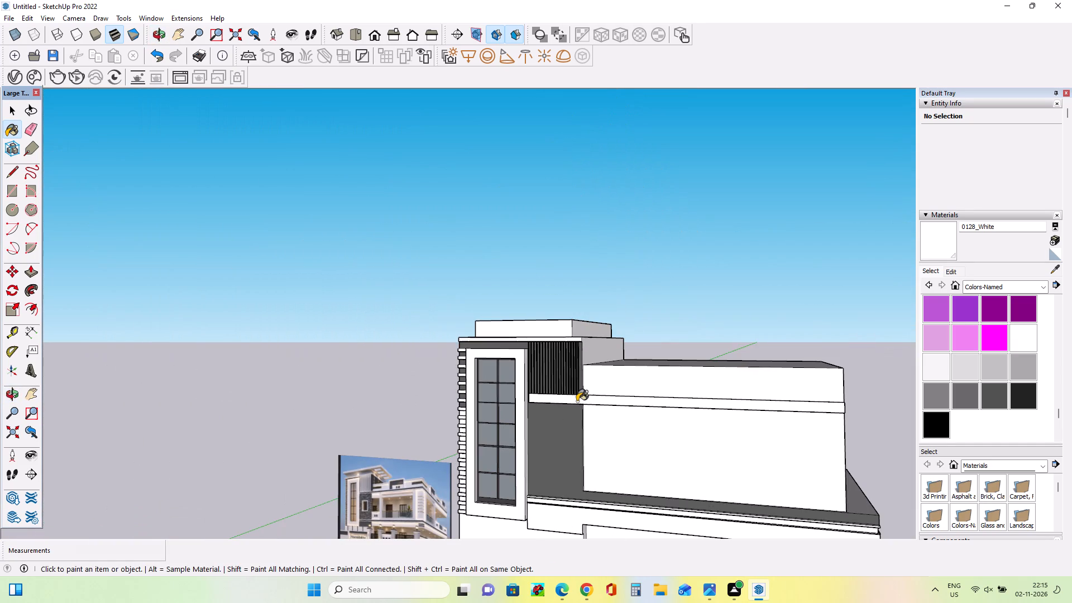
scroll(569, 549, "up", 4)
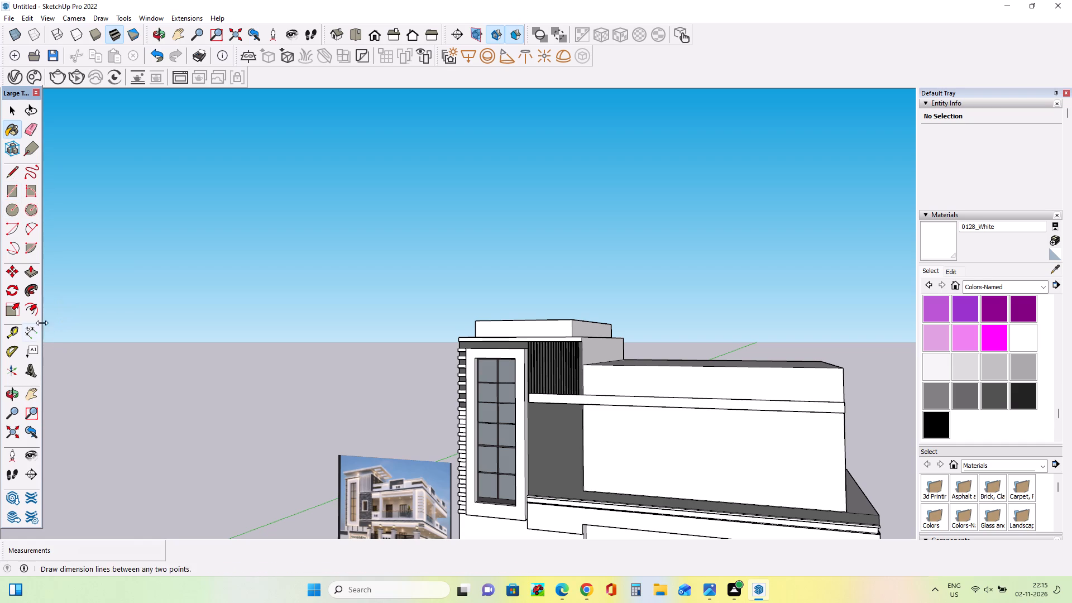
Draw a rectangle about 20' 4" by 13' 5" over the dark wall below the band, ending at the wall's lower outer corner.
left_click(9, 187)
scroll(558, 444, "up", 10)
middle_click_drag(559, 439, 686, 295)
scroll(482, 355, "up", 7)
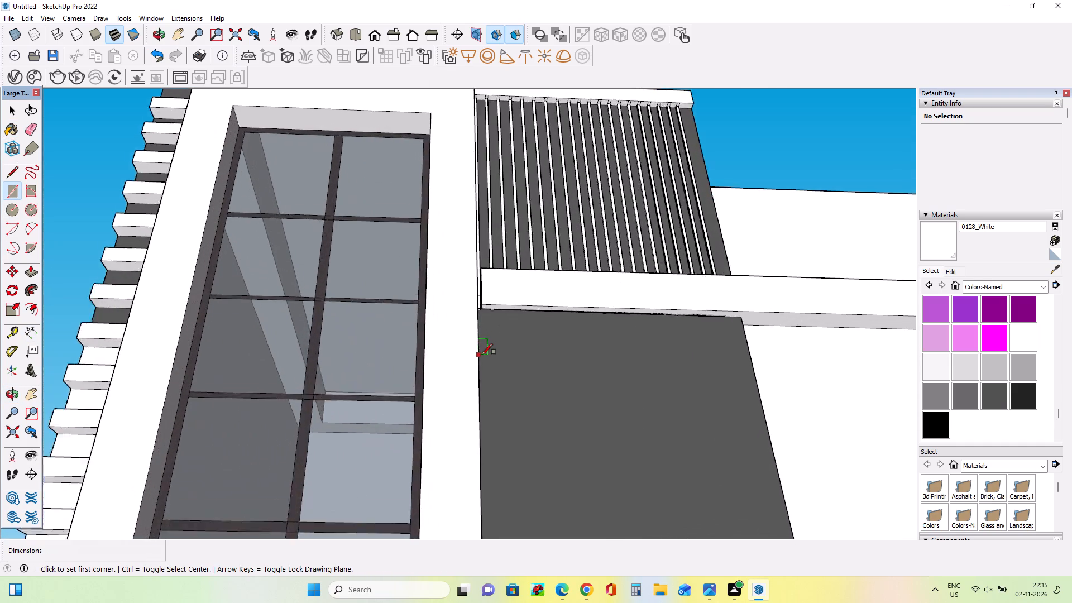
scroll(482, 355, "up", 2)
scroll(494, 309, "up", 4)
middle_click_drag(522, 318, 432, 346)
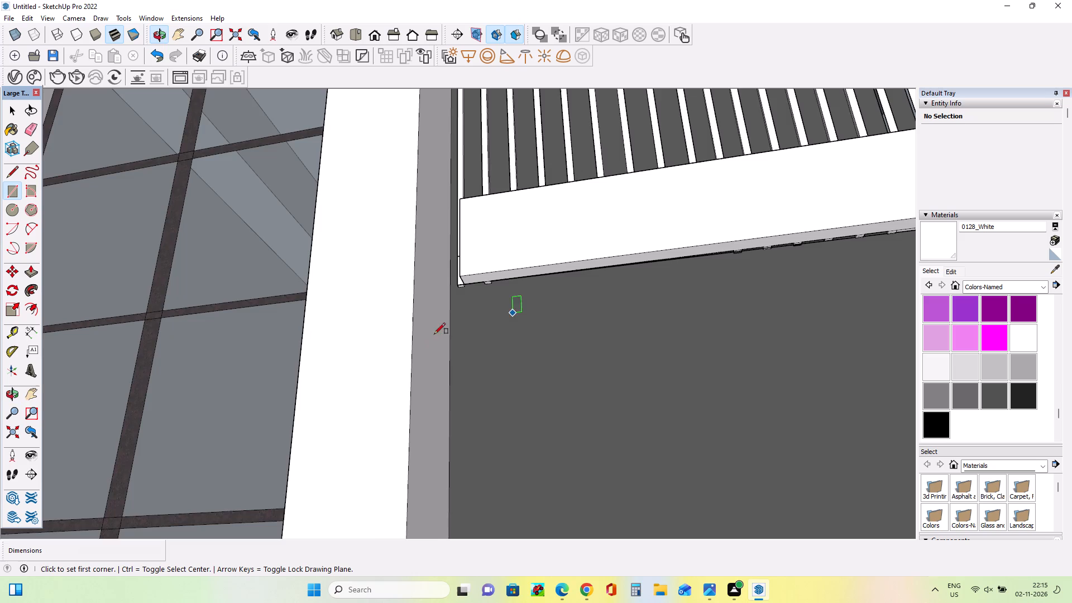
scroll(446, 305, "up", 4)
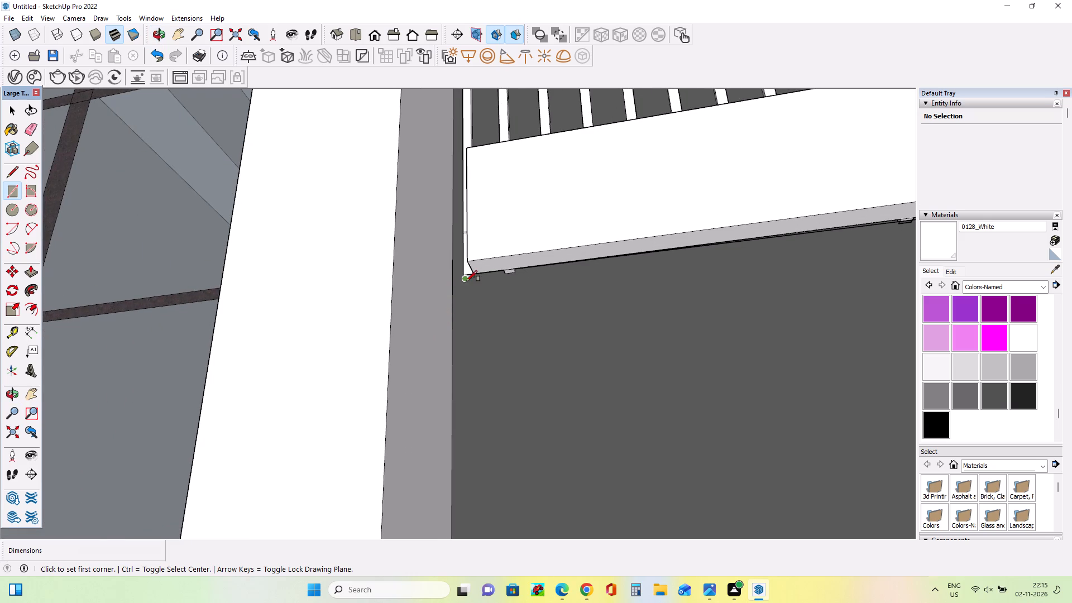
left_click(452, 281)
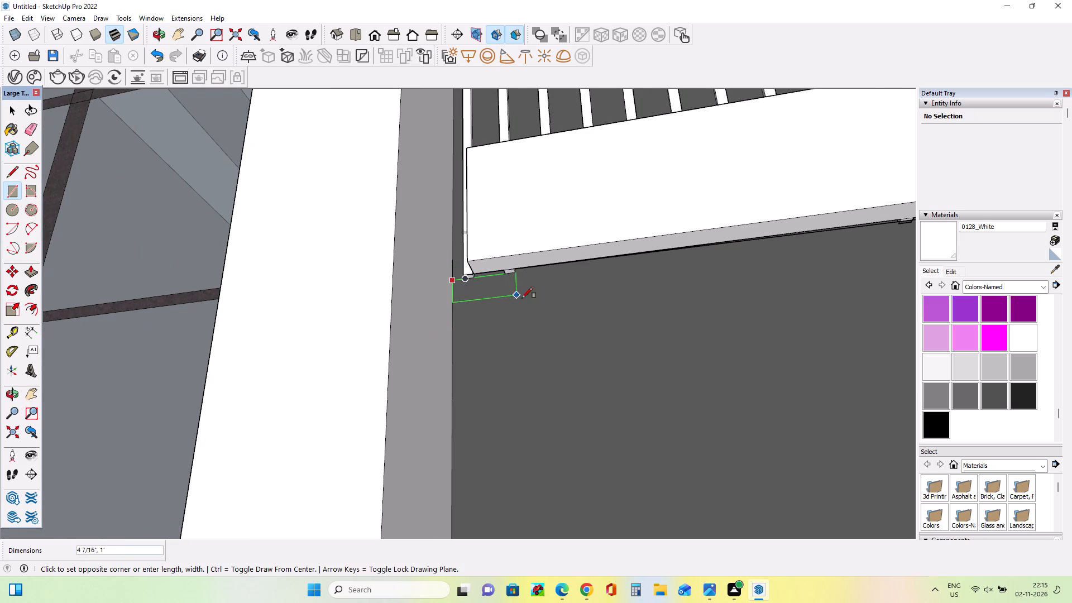
scroll(547, 311, "down", 18)
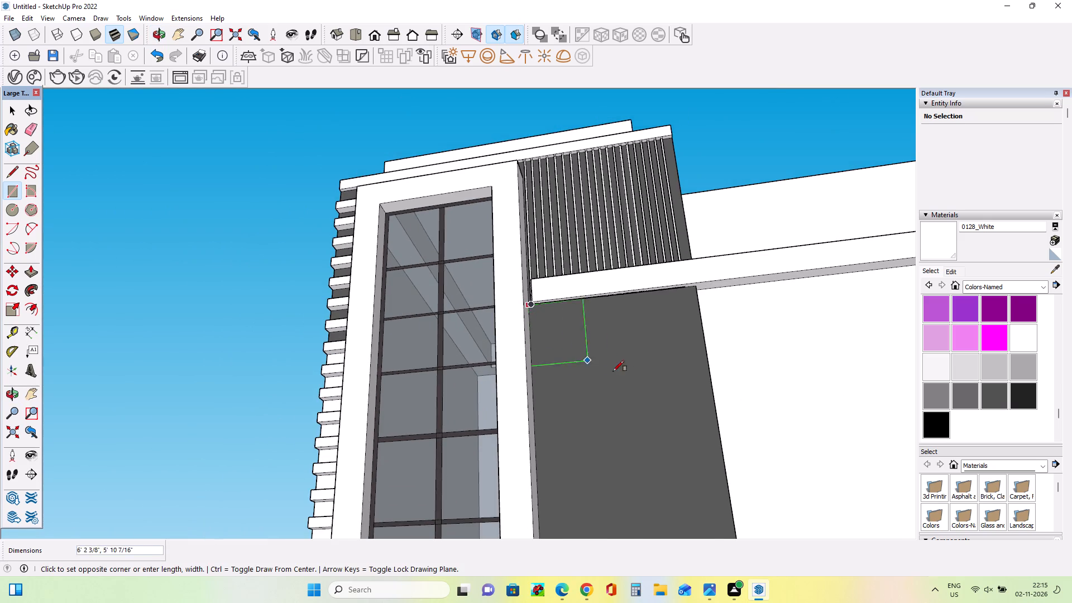
scroll(680, 395, "down", 10)
middle_click_drag(711, 453, 726, 561)
scroll(696, 485, "up", 1)
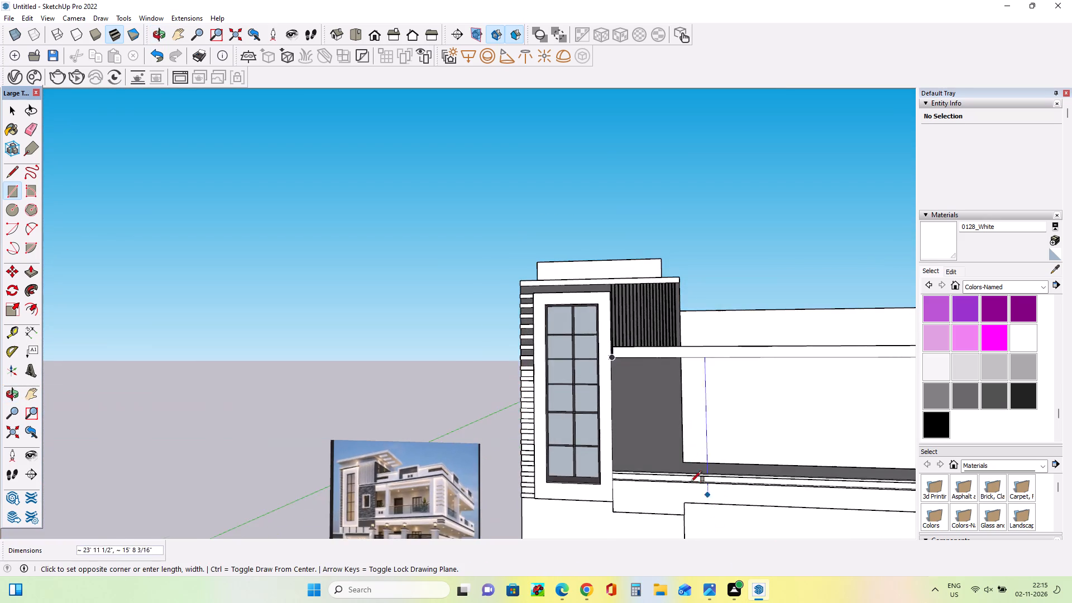
scroll(691, 482, "up", 13)
middle_click_drag(686, 460, 694, 550)
scroll(689, 475, "up", 4)
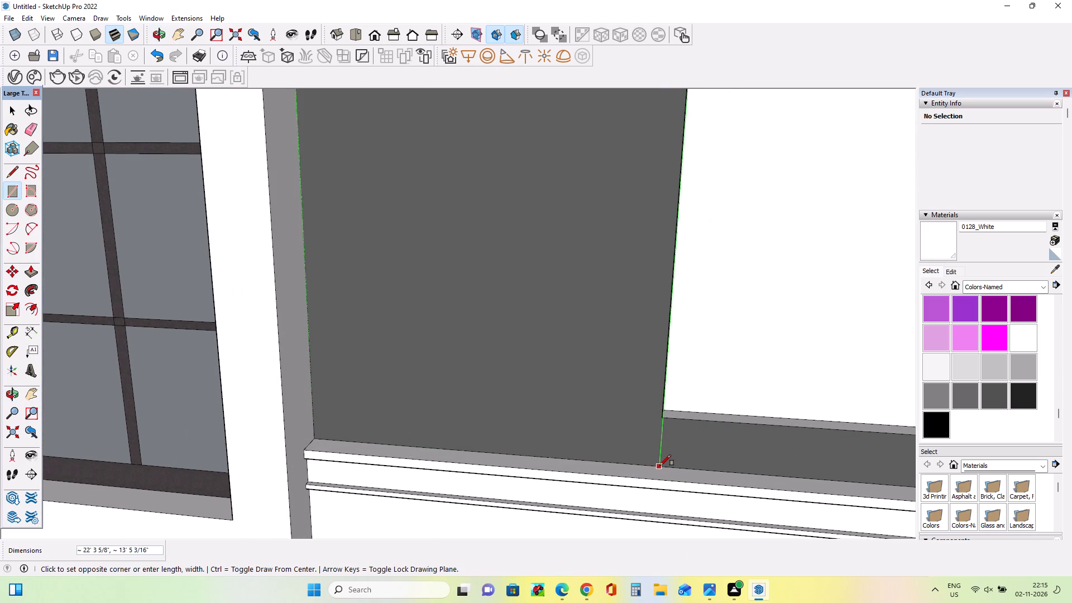
scroll(659, 466, "up", 9)
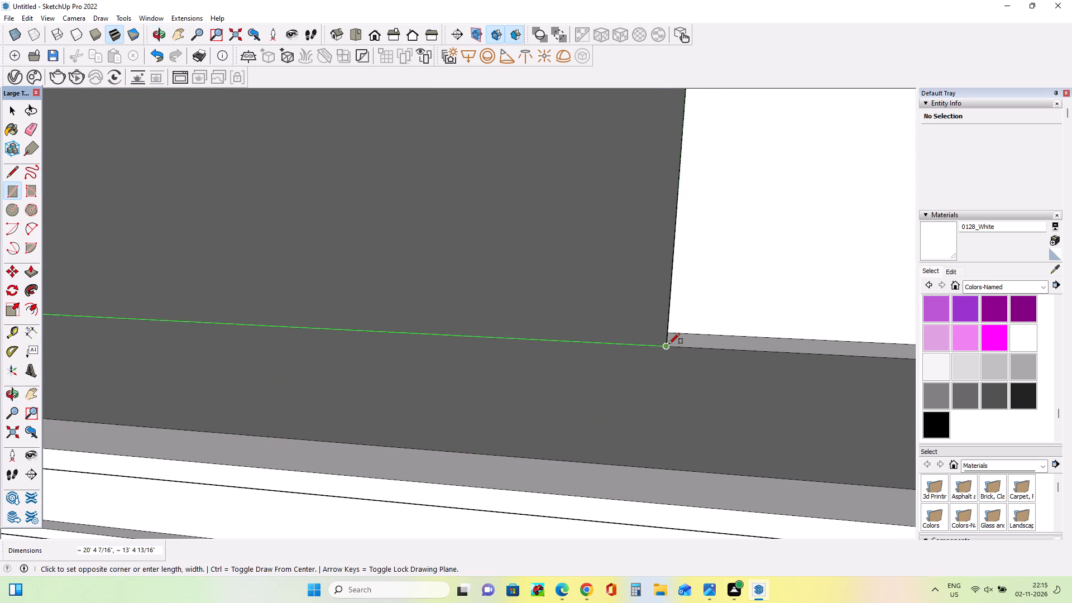
left_click(668, 344)
Paint the new wall rectangle below the band and the dark strip beneath it with 0128_White.
scroll(632, 401, "down", 5)
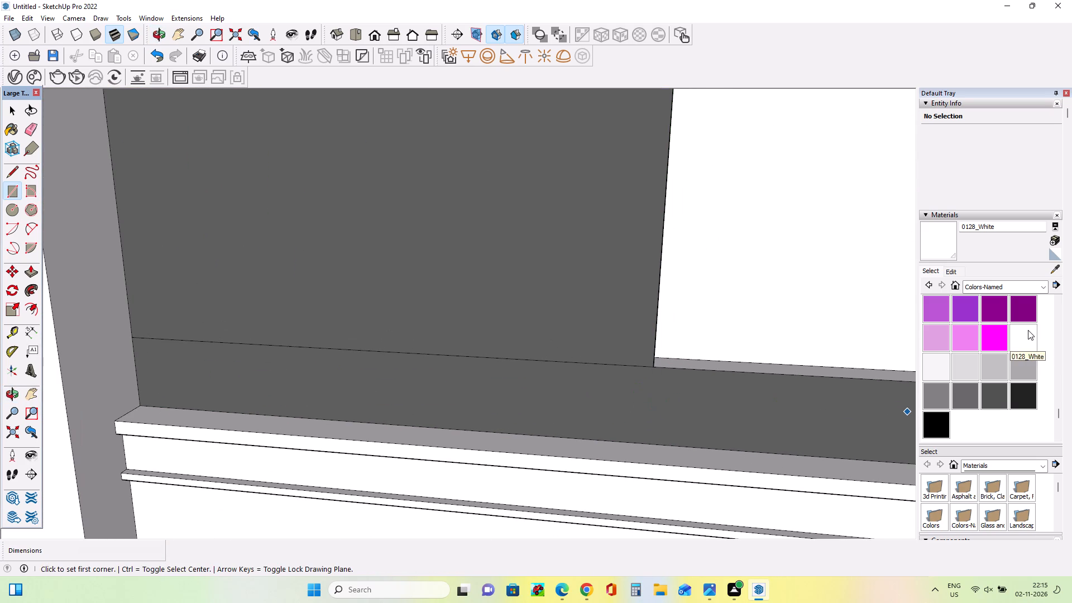
left_click(1028, 330)
left_click(537, 322)
left_click(557, 389)
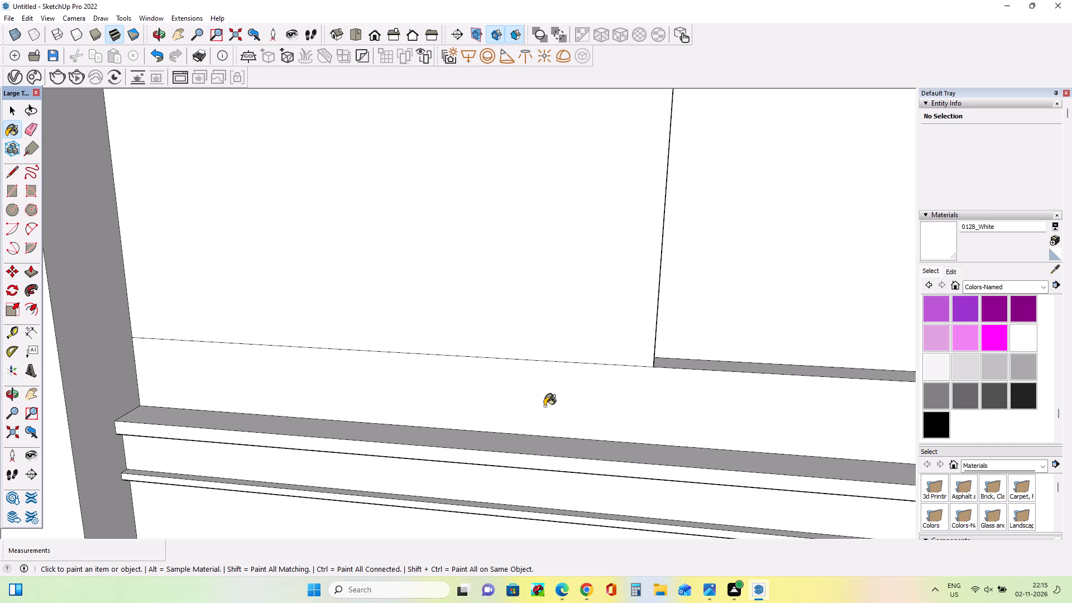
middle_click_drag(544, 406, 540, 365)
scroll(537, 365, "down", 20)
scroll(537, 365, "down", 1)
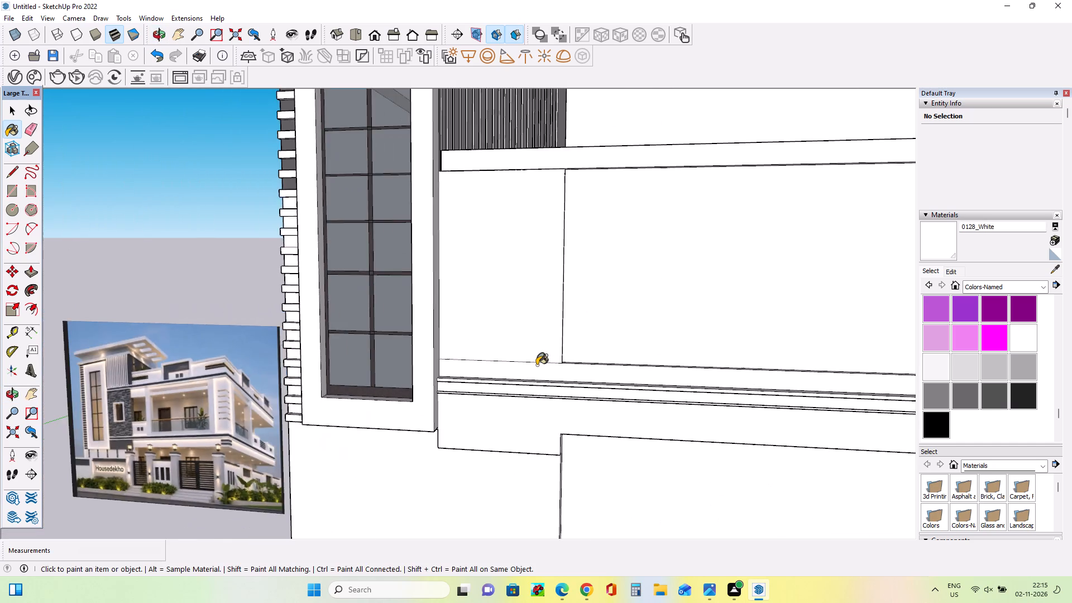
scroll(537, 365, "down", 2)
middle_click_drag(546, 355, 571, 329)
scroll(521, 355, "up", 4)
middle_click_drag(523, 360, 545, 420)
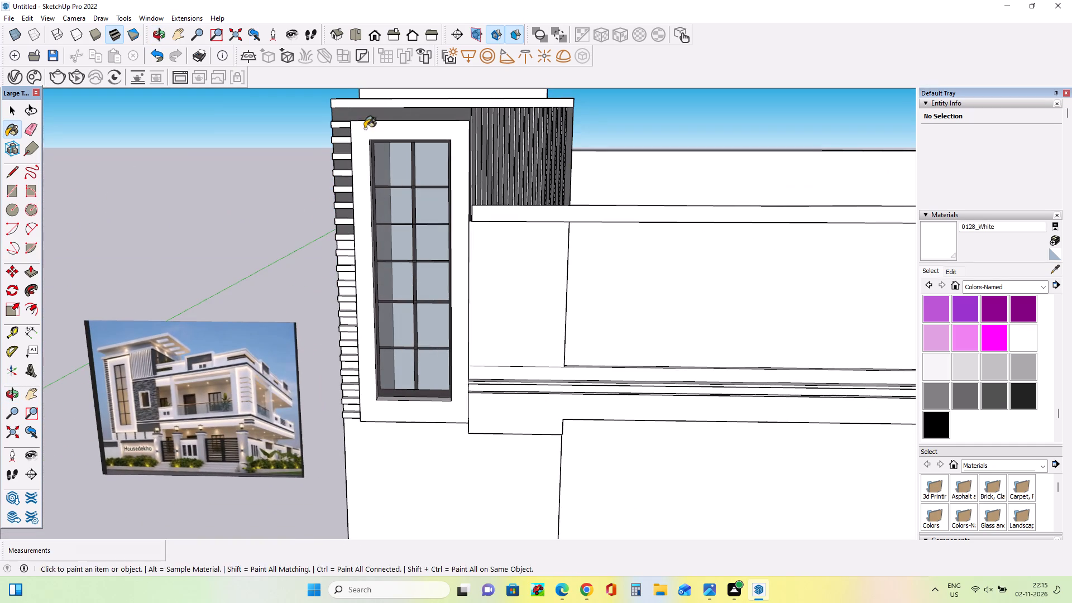
Erase the edge between the white wall rectangle below the band and the strip beneath it.
left_click(30, 125)
left_click_drag(546, 362, 552, 368)
Examine the cleaned wall beside the tall window and compare the facade with the reference image.
scroll(384, 364, "down", 10)
middle_click_drag(489, 424, 487, 485)
scroll(428, 381, "up", 9)
middle_click_drag(436, 383, 490, 177)
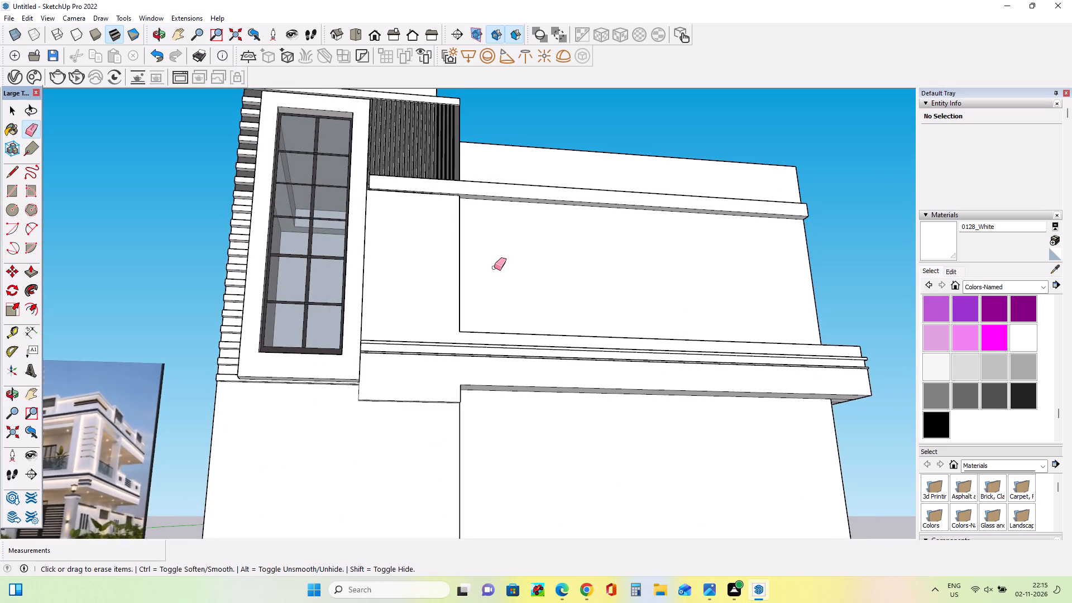
scroll(494, 270, "down", 3)
middle_click_drag(499, 291, 496, 340)
scroll(405, 314, "up", 3)
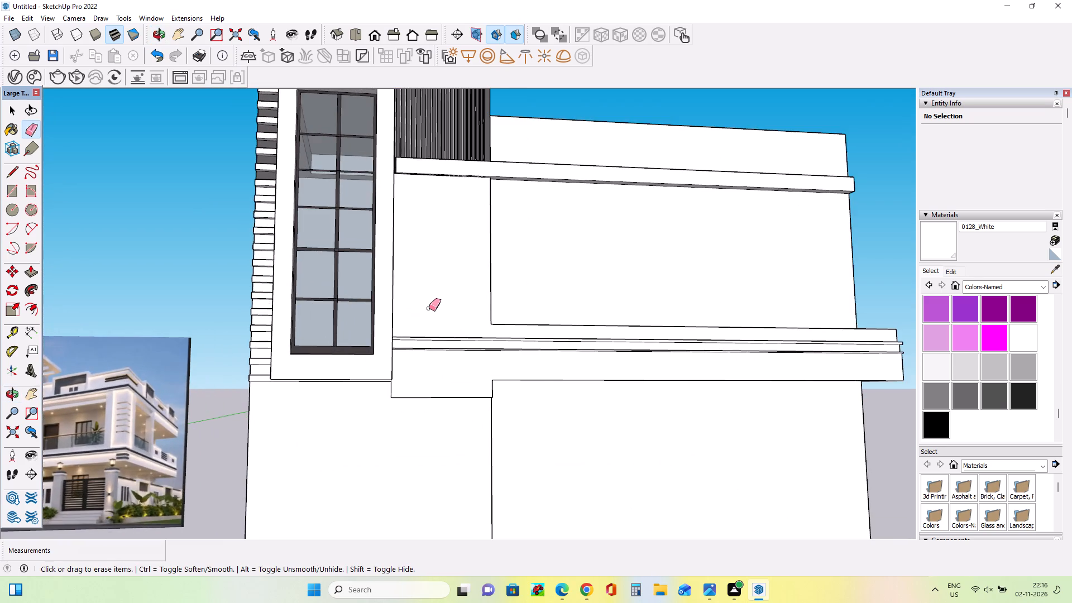
middle_click_drag(438, 307, 429, 348)
scroll(553, 324, "down", 3)
scroll(128, 442, "up", 3)
middle_click_drag(180, 401, 190, 416)
scroll(179, 386, "down", 3)
middle_click_drag(121, 377, 142, 388)
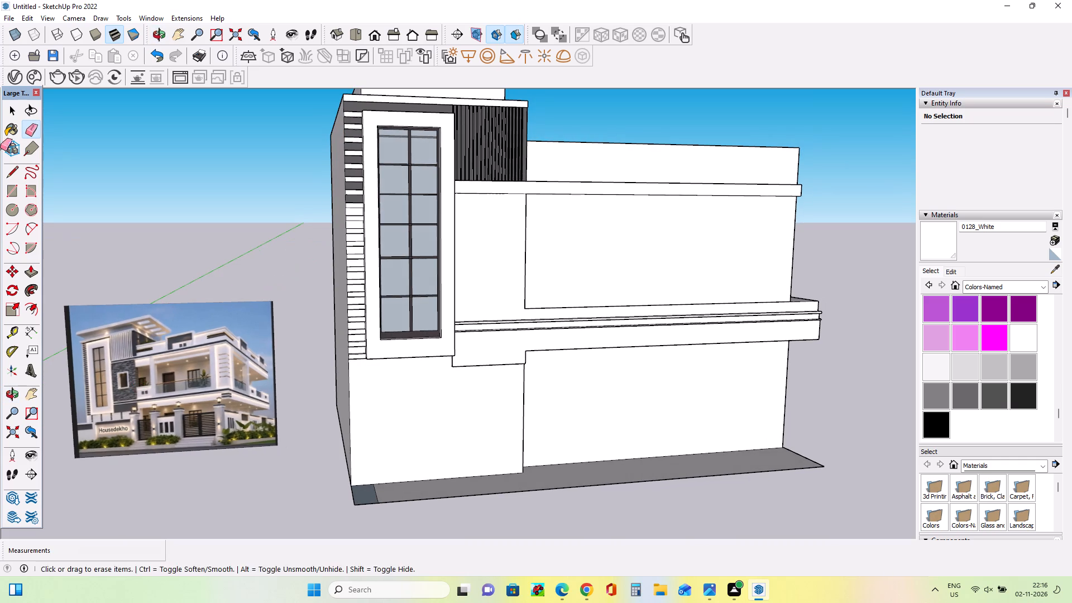
Draw a rectangle about 7' 5" by 5' 11" on the wall beside the tall window, below the slatted panel.
left_click(14, 189)
scroll(477, 239, "up", 4)
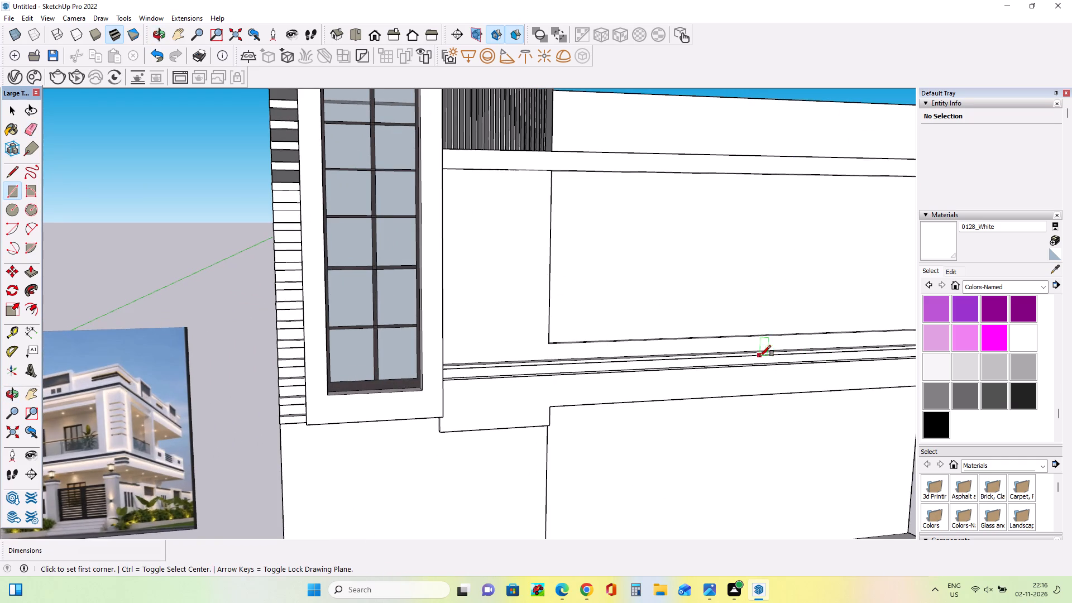
middle_click_drag(760, 356, 763, 375)
scroll(760, 375, "down", 2)
scroll(667, 356, "down", 4)
scroll(577, 321, "up", 4)
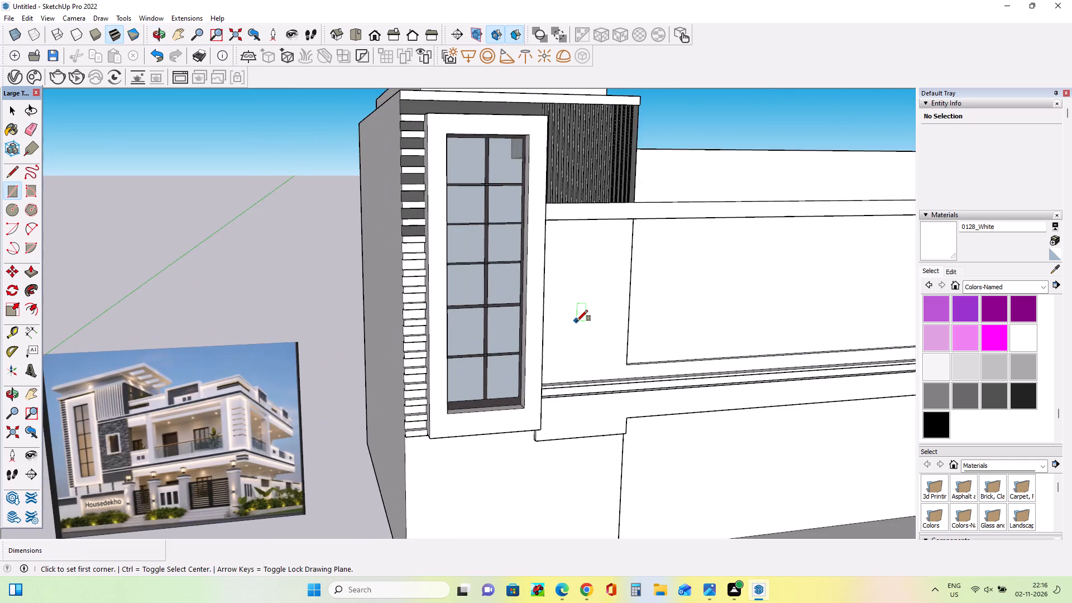
middle_click_drag(577, 321, 580, 307)
scroll(574, 275, "up", 4)
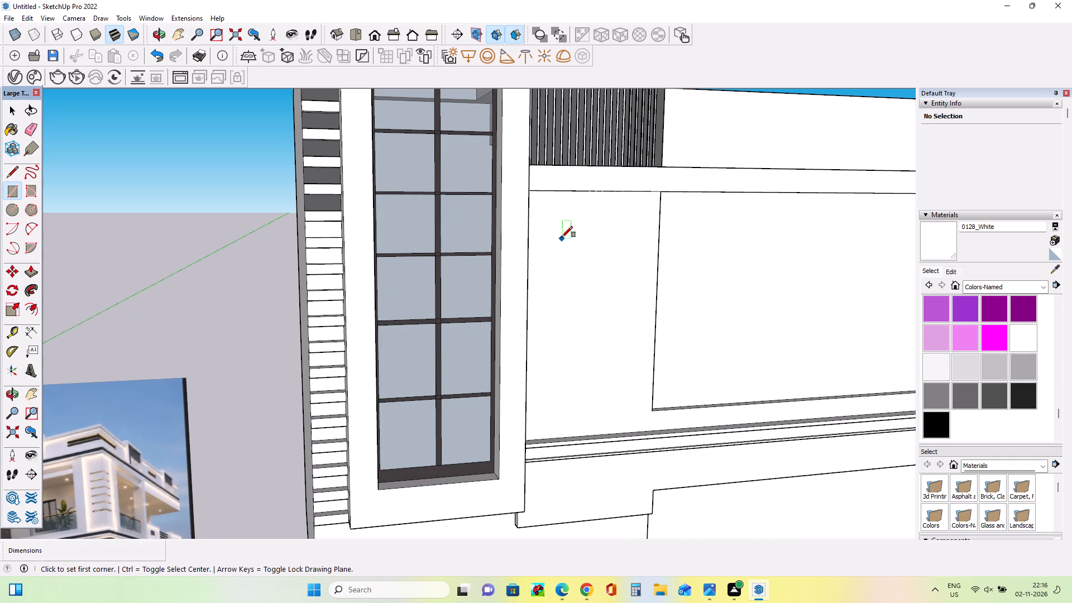
left_click(562, 237)
left_click(621, 319)
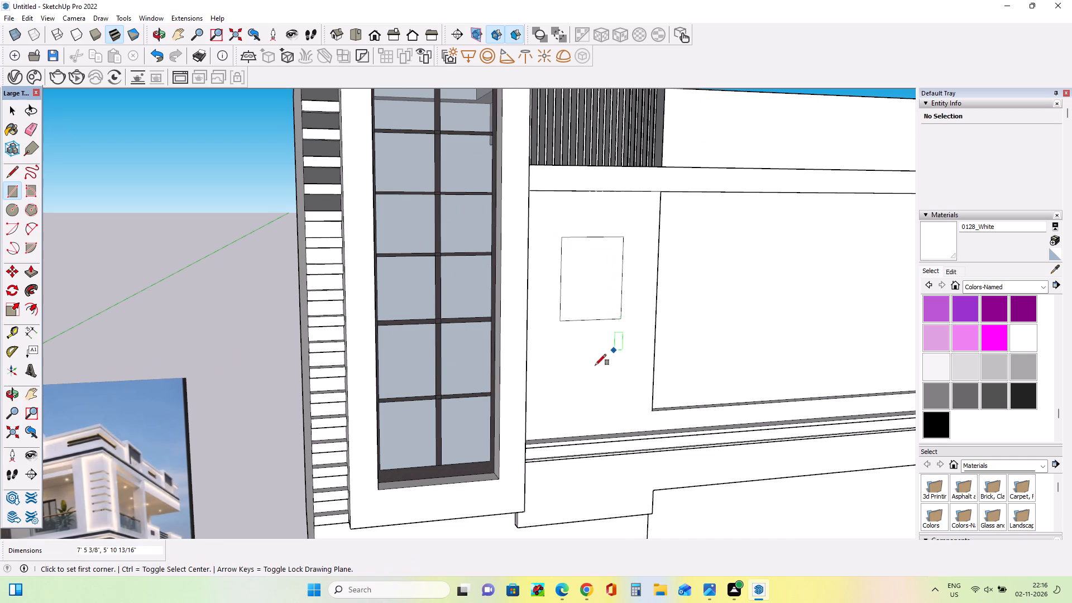
Examine the small framed window on the stone-clad wall in the reference image against the drawn rectangle.
scroll(559, 348, "down", 9)
middle_click_drag(643, 375, 618, 390)
scroll(571, 355, "up", 4)
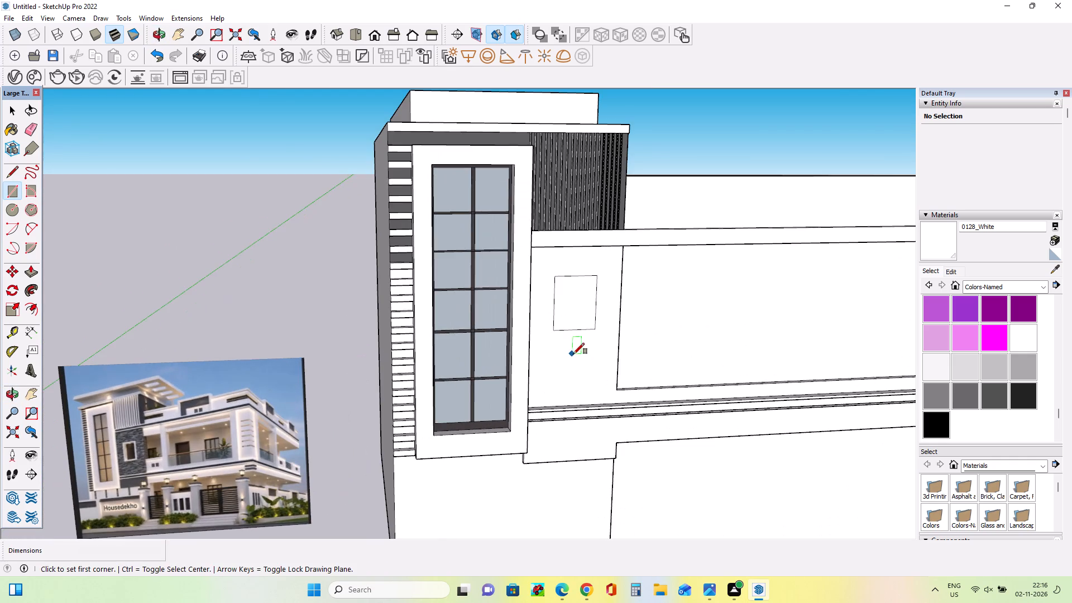
middle_click_drag(573, 354, 583, 362)
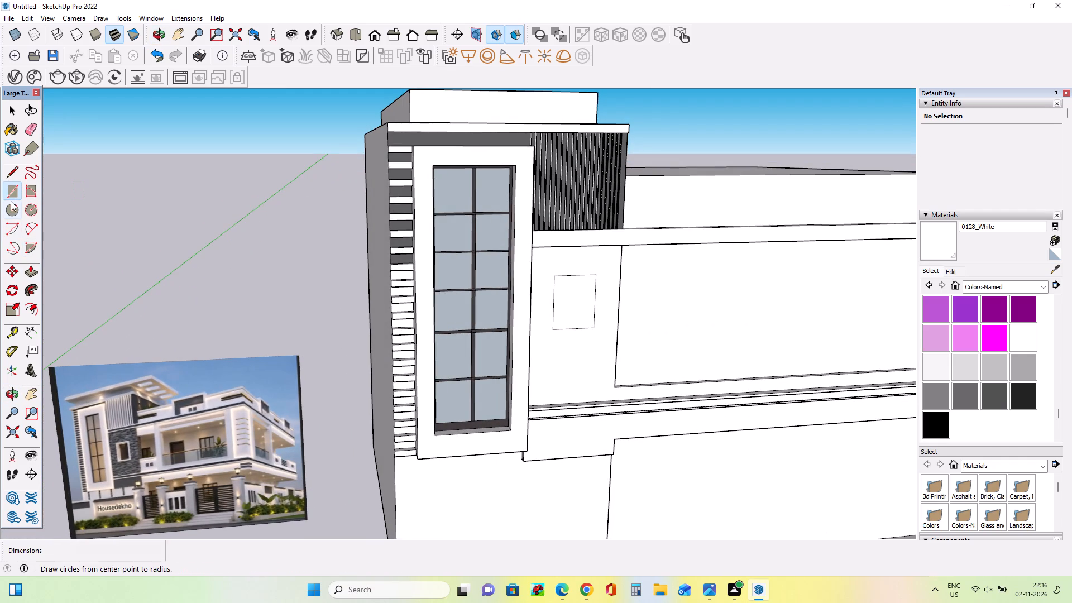
scroll(89, 461, "up", 14)
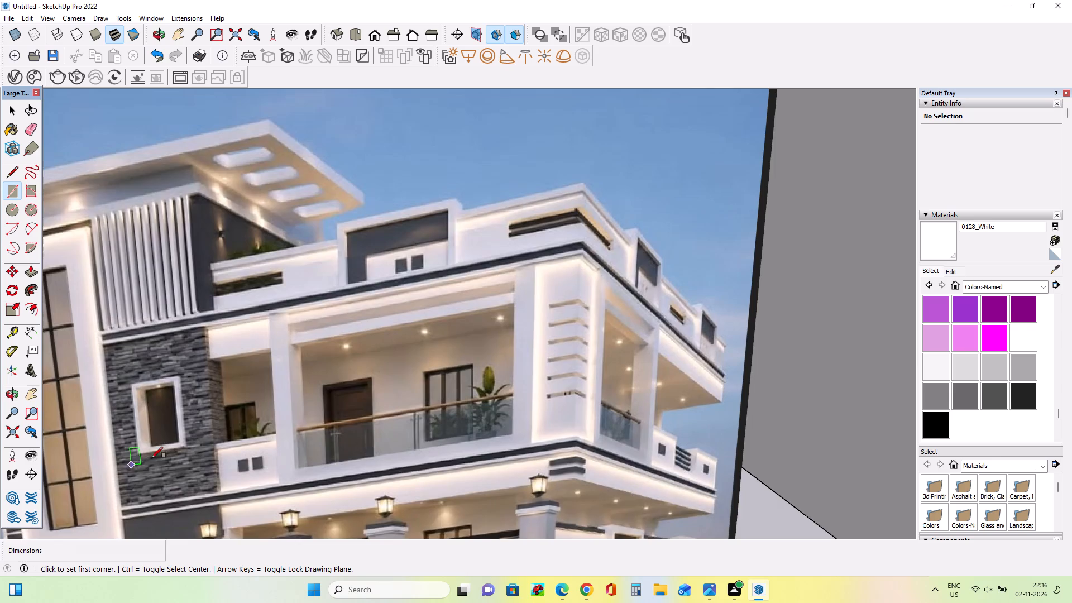
scroll(175, 448, "up", 14)
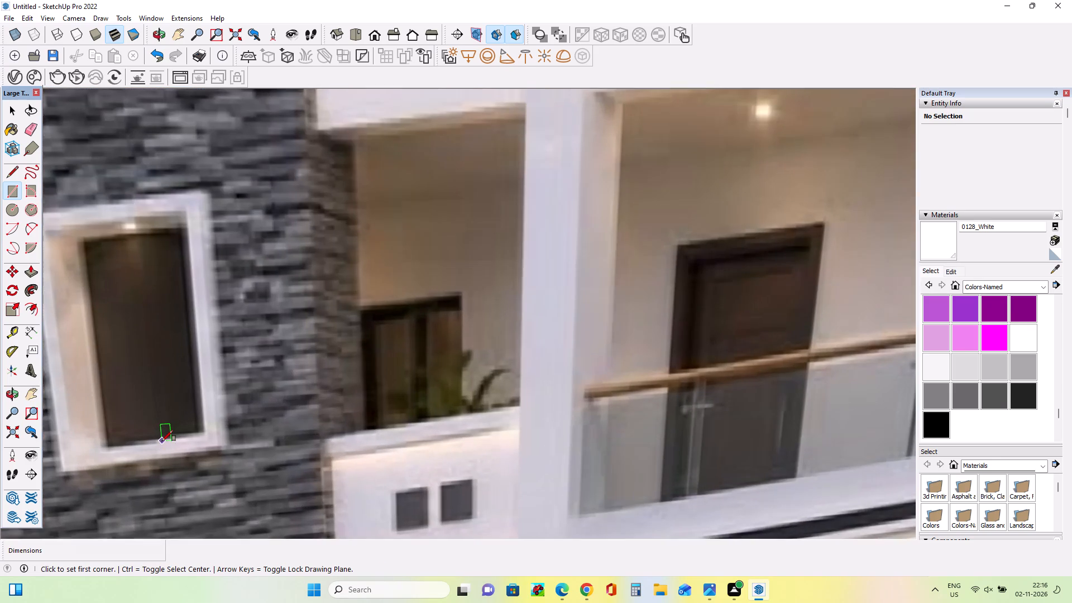
scroll(162, 441, "down", 8)
scroll(162, 441, "down", 15)
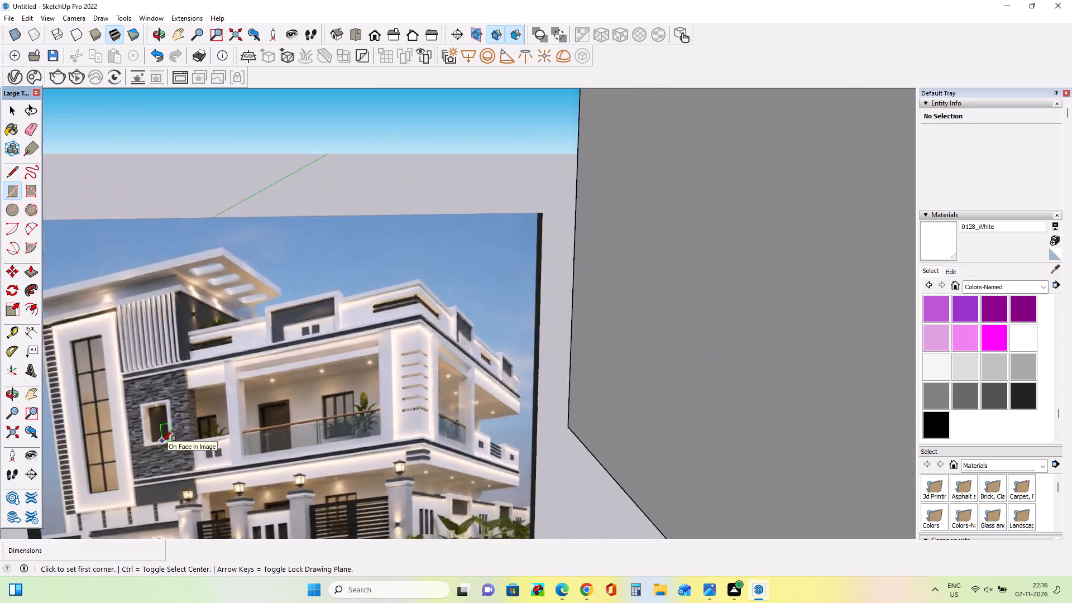
scroll(162, 441, "down", 13)
Offset the small window rectangle's outline outward to form a narrow surrounding frame.
middle_click_drag(515, 444, 404, 476)
scroll(435, 351, "up", 5)
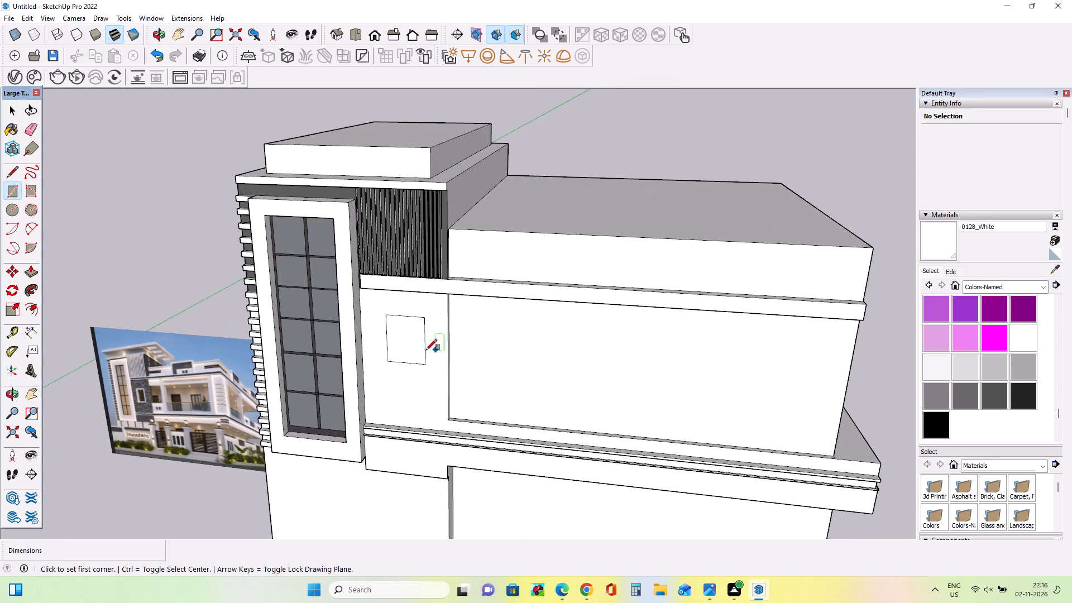
middle_click_drag(410, 329, 432, 282)
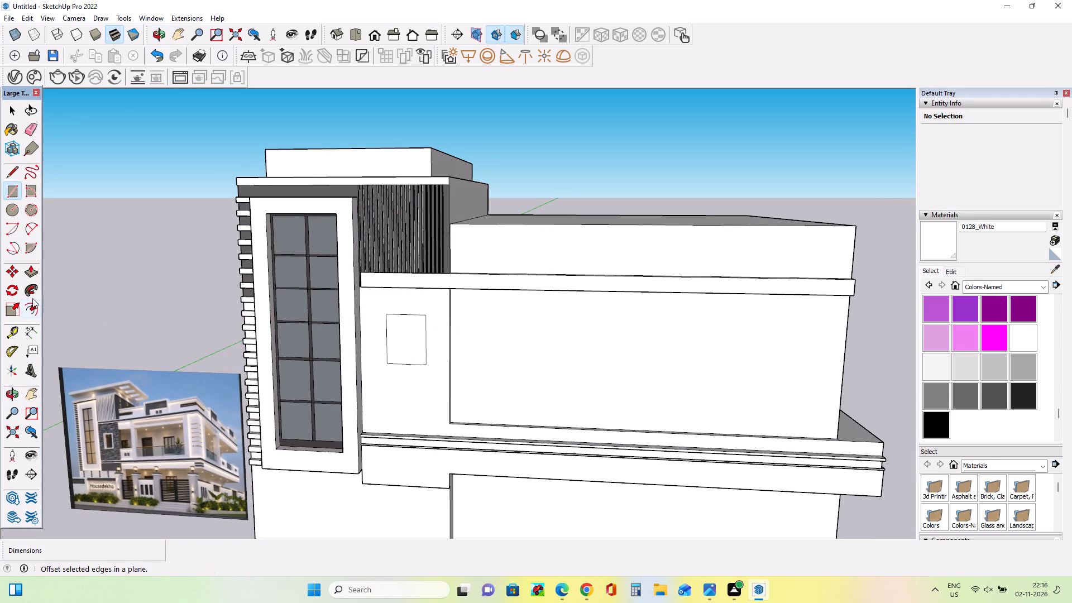
left_click(33, 308)
scroll(406, 376, "up", 6)
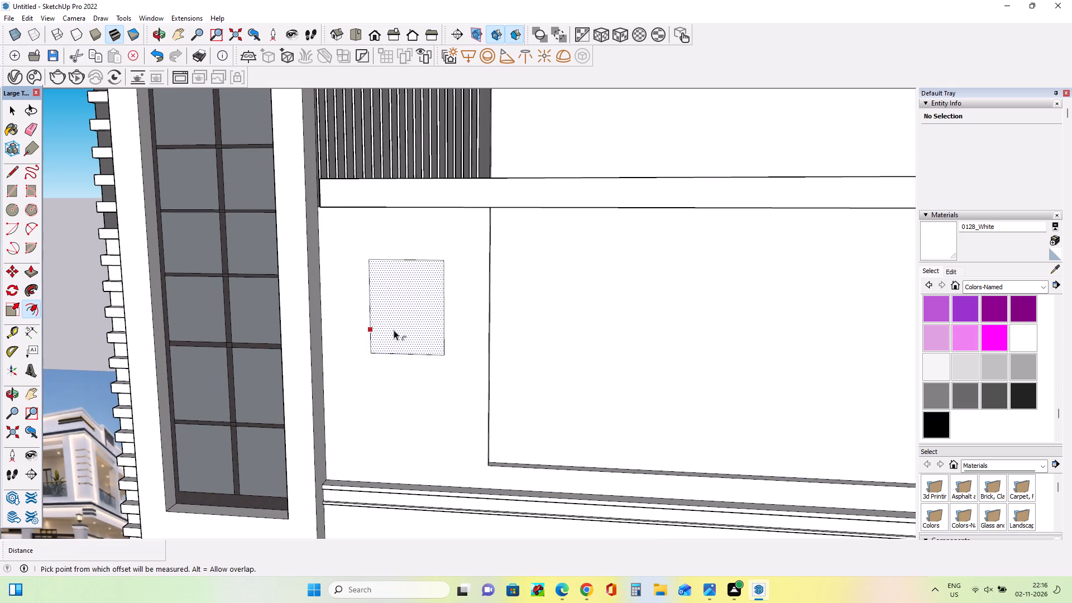
left_click_drag(394, 330, 365, 341)
Pull the small window's frame face out from the wall about 9" and a further 8".
middle_click_drag(440, 355, 442, 365)
scroll(413, 338, "up", 3)
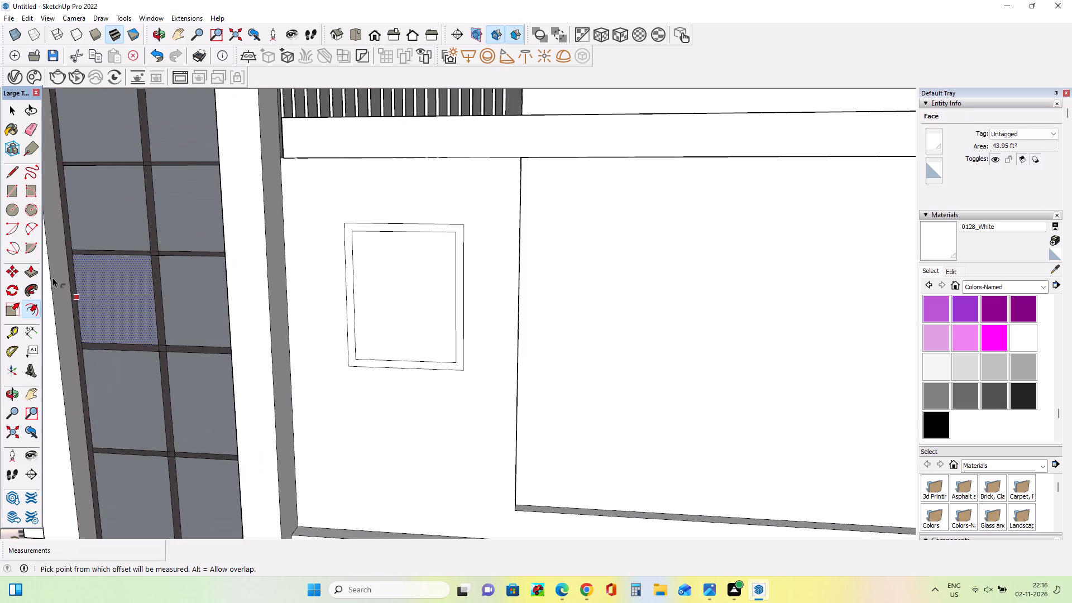
left_click(34, 274)
scroll(453, 380, "up", 3)
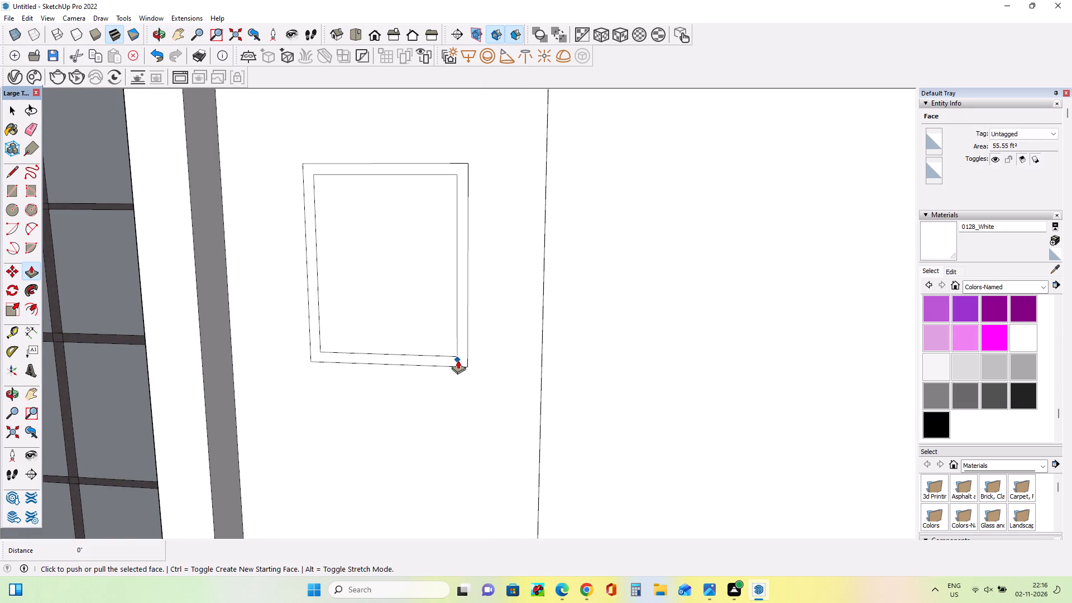
left_click(10, 111)
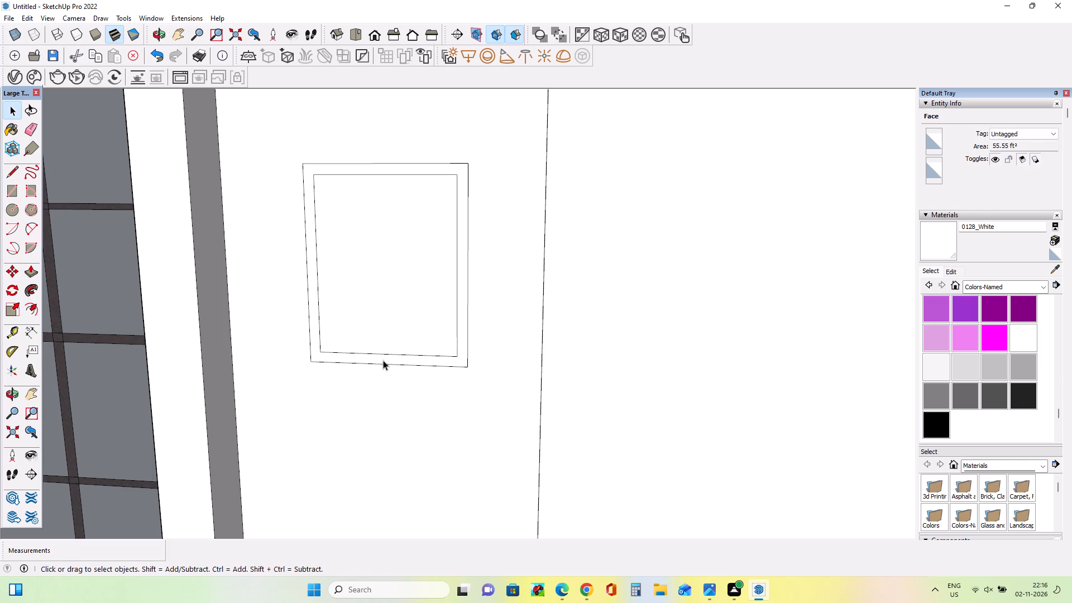
left_click(384, 360)
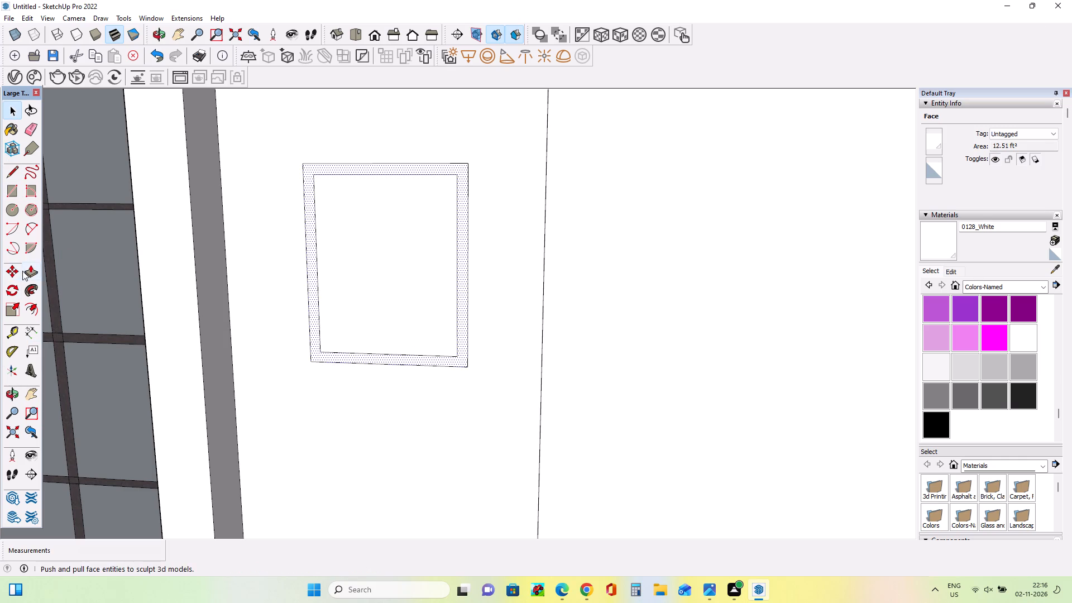
left_click(24, 271)
left_click(319, 352)
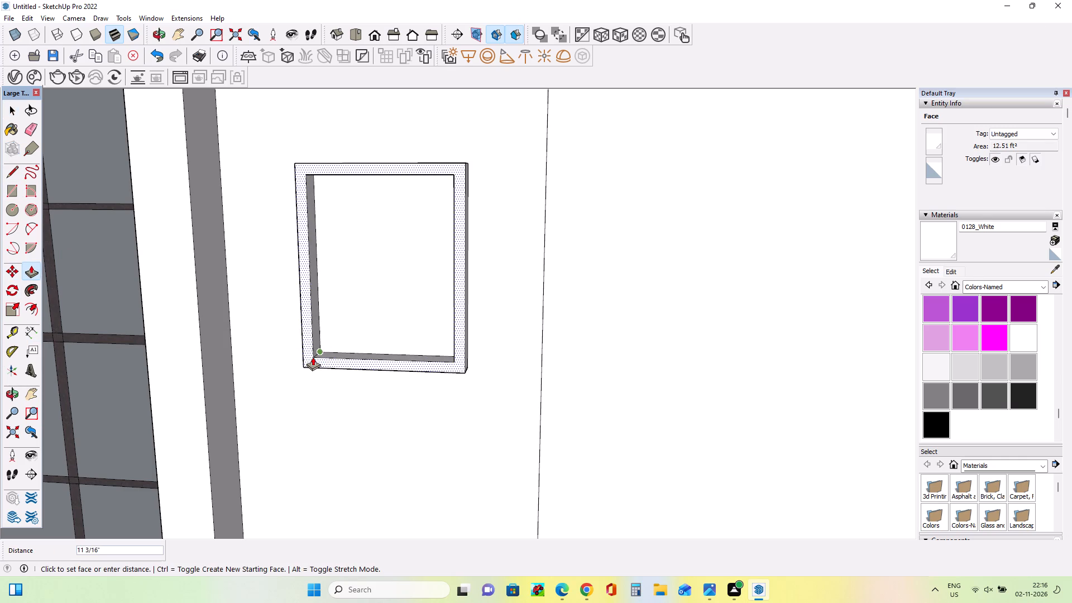
middle_click_drag(324, 365, 365, 379)
scroll(370, 369, "down", 4)
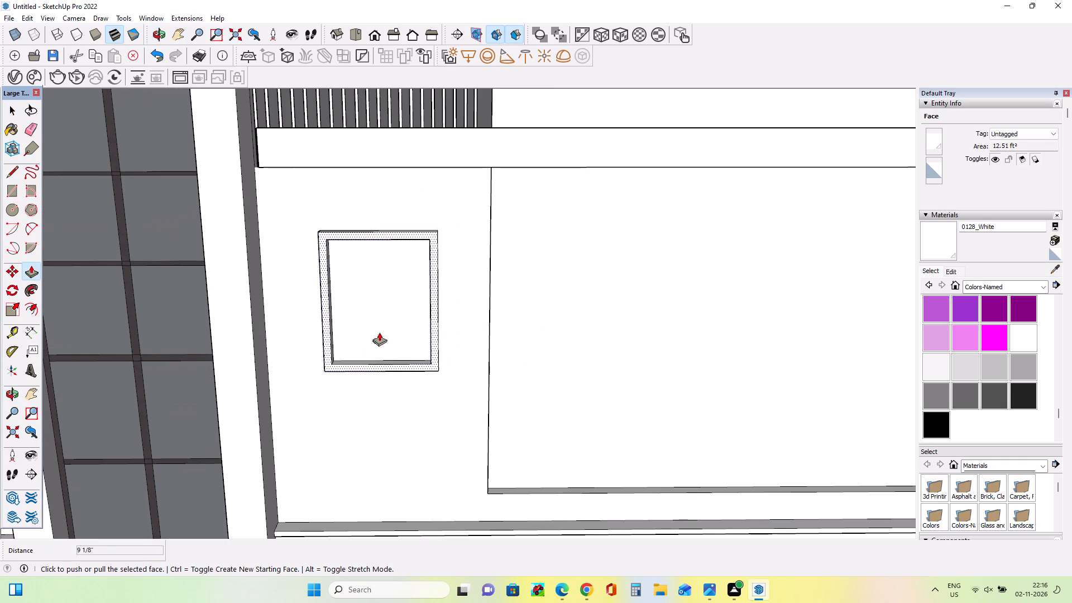
left_click(380, 329)
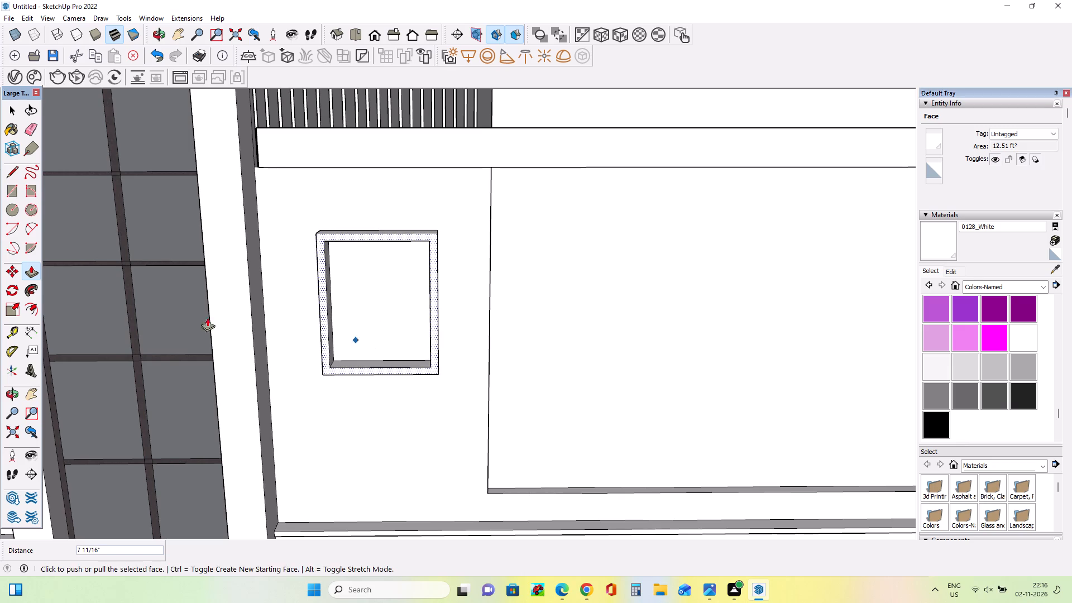
Push the face inside the small window frame inward about 1' 9".
left_click(7, 112)
left_click(397, 309)
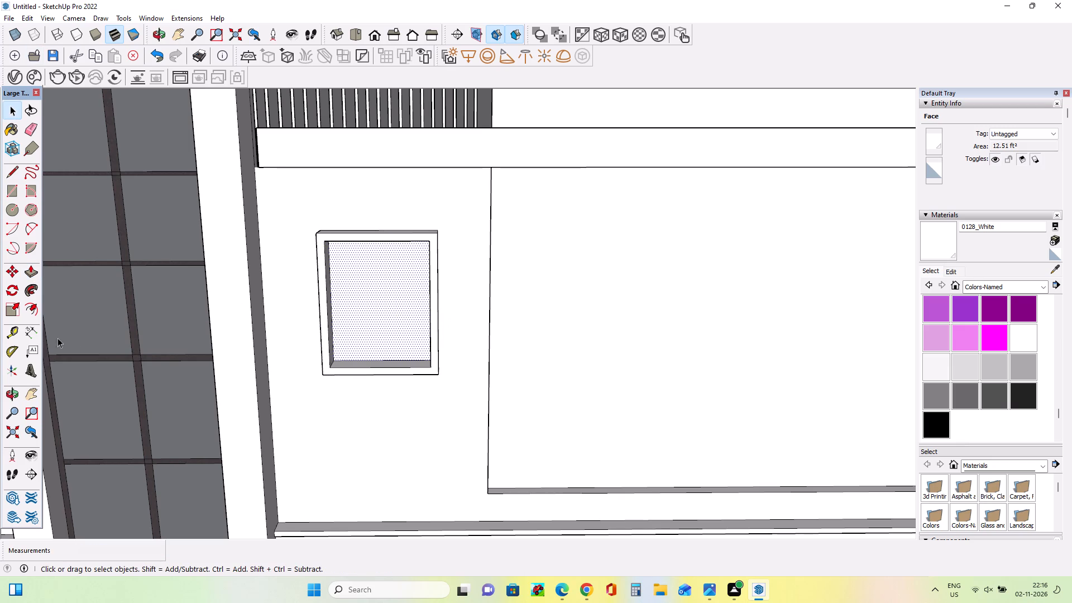
left_click(30, 274)
left_click_drag(382, 325, 384, 317)
Paint the recessed face of the small window with Wood Veneer 01 from the Wood collection and clear the selection.
middle_click_drag(338, 326, 372, 303)
scroll(366, 307, "down", 12)
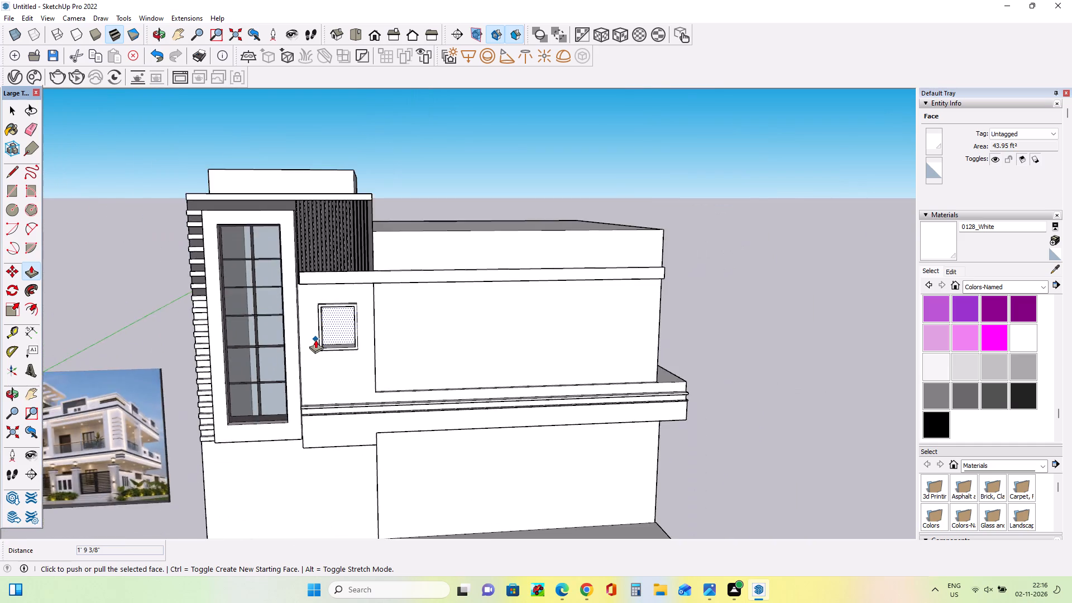
scroll(315, 339, "down", 9)
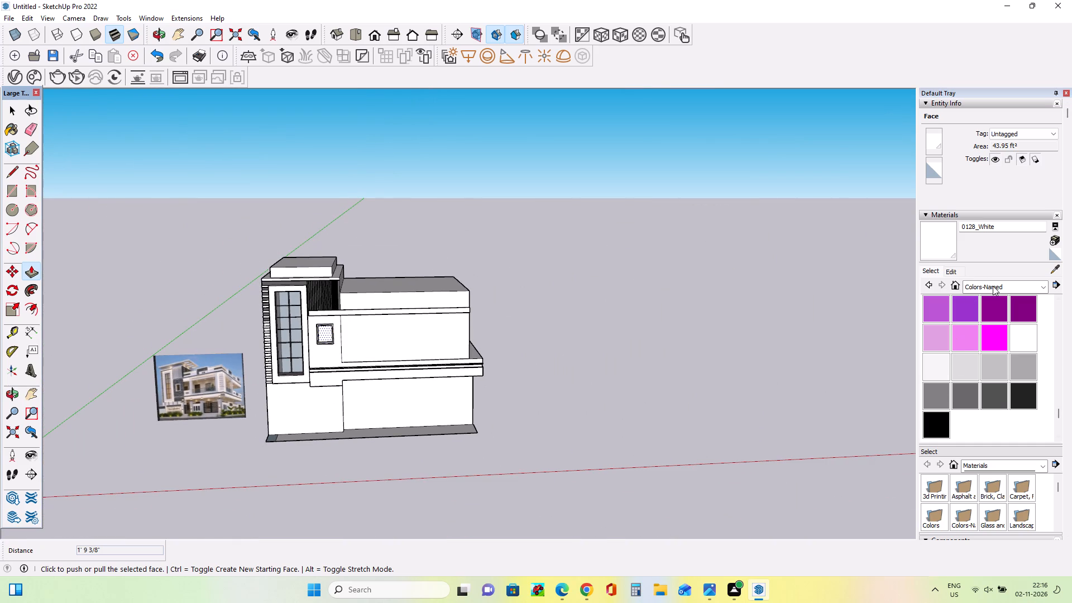
left_click(993, 286)
left_click(1018, 429)
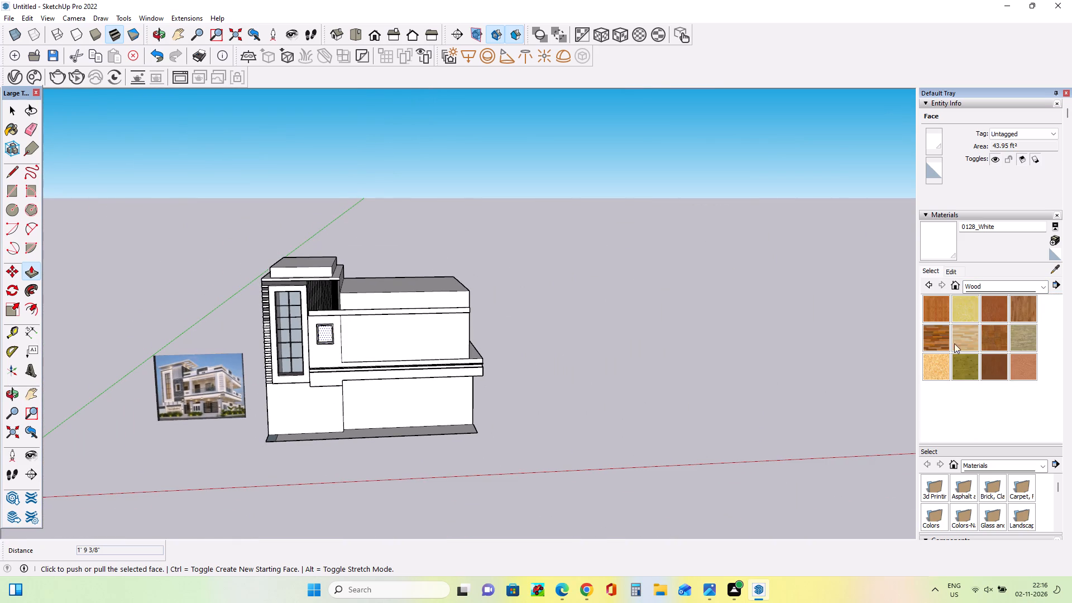
left_click(990, 366)
scroll(325, 337, "up", 6)
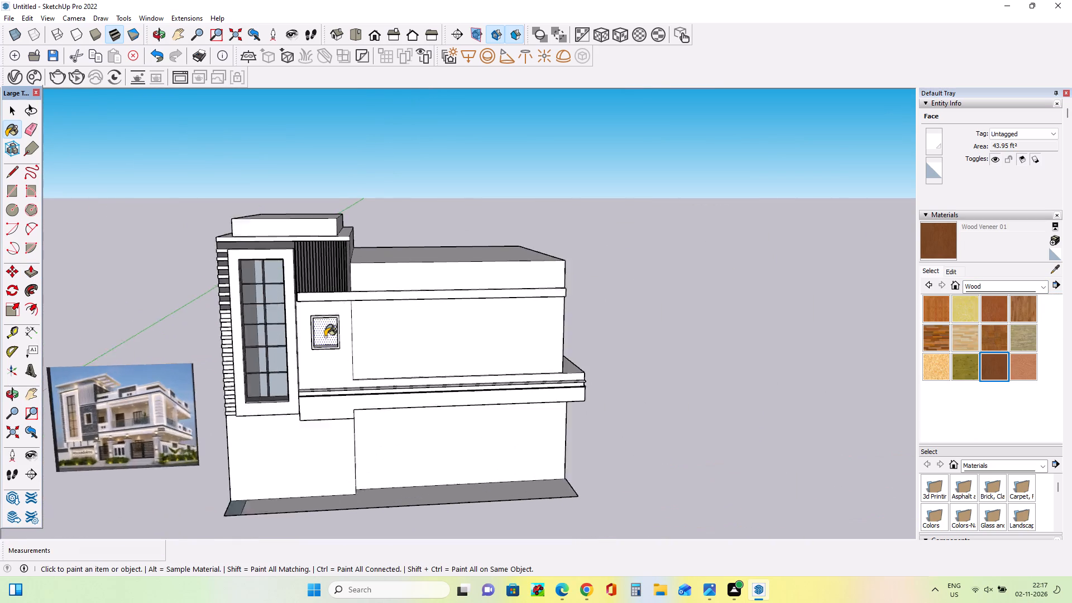
scroll(325, 337, "up", 2)
left_click(325, 335)
middle_click_drag(361, 351, 338, 351)
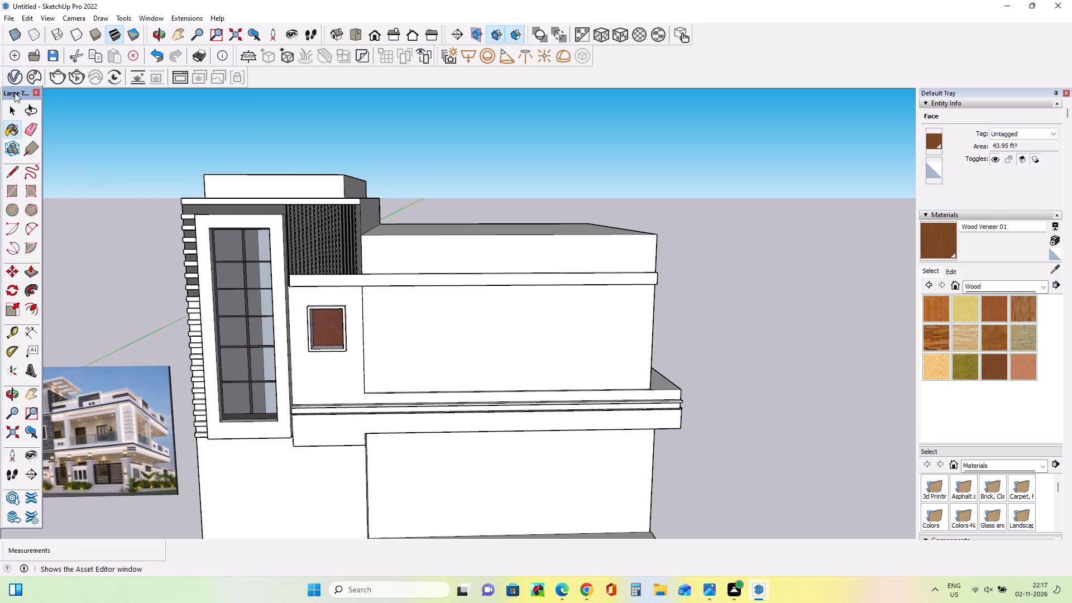
left_click(11, 116)
left_click(130, 140)
Compare the wood-filled window and the rest of the facade with the reference image.
middle_click_drag(197, 251, 255, 219)
scroll(261, 223, "down", 3)
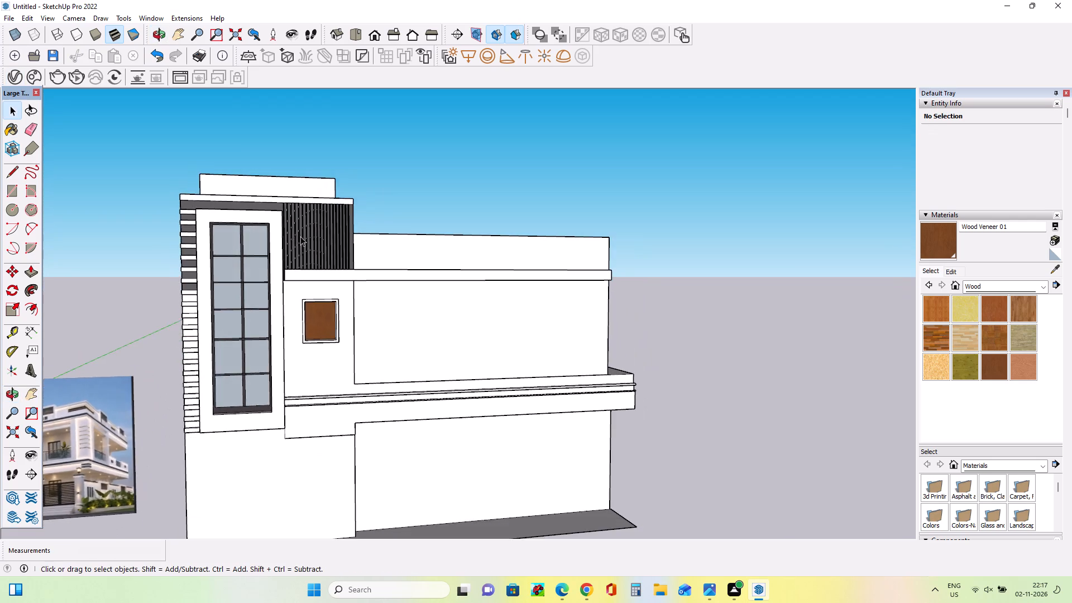
scroll(324, 239, "down", 5)
middle_click_drag(441, 294, 432, 325)
scroll(314, 337, "up", 5)
middle_click_drag(314, 336, 322, 357)
scroll(332, 363, "down", 4)
scroll(128, 384, "up", 13)
middle_click_drag(113, 370, 97, 317)
scroll(97, 317, "down", 8)
middle_click_drag(478, 301, 471, 340)
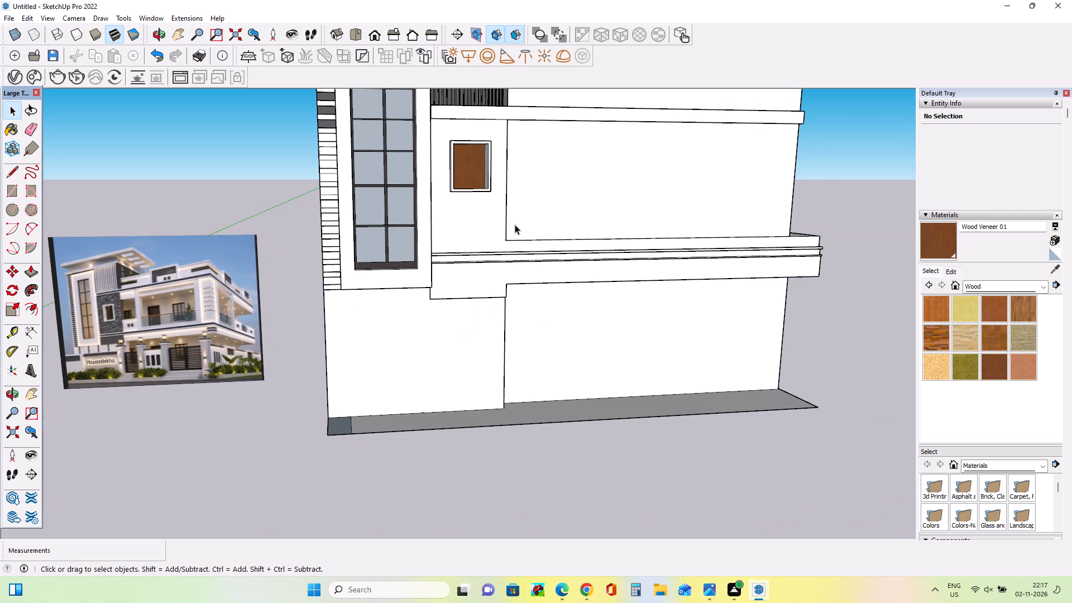
scroll(511, 224, "up", 2)
middle_click_drag(538, 244, 520, 266)
scroll(520, 266, "down", 3)
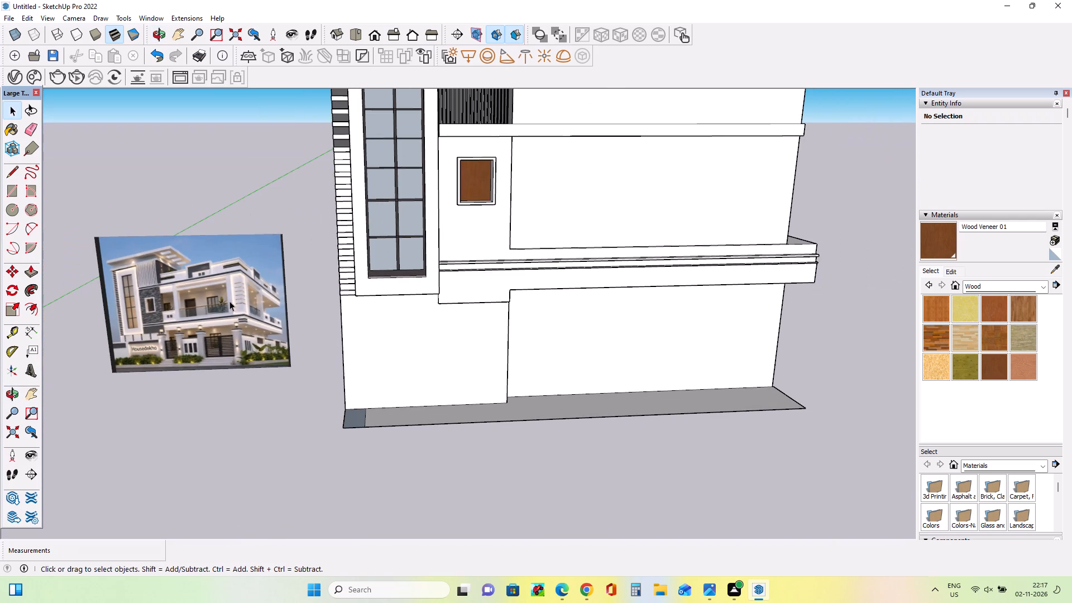
scroll(164, 312, "up", 13)
scroll(208, 320, "down", 19)
middle_click_drag(461, 314, 457, 280)
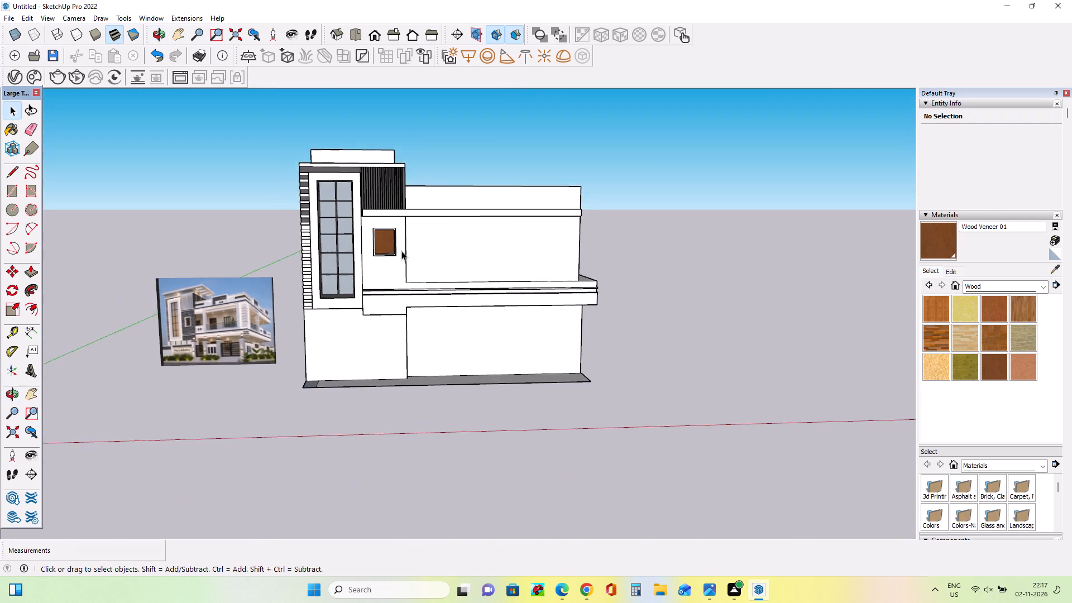
Push/pull the underside of the projecting band below the roof parapet down about 11 1/2".
scroll(398, 250, "up", 4)
middle_click_drag(427, 272, 448, 233)
scroll(432, 221, "up", 2)
middle_click_drag(432, 227, 353, 332)
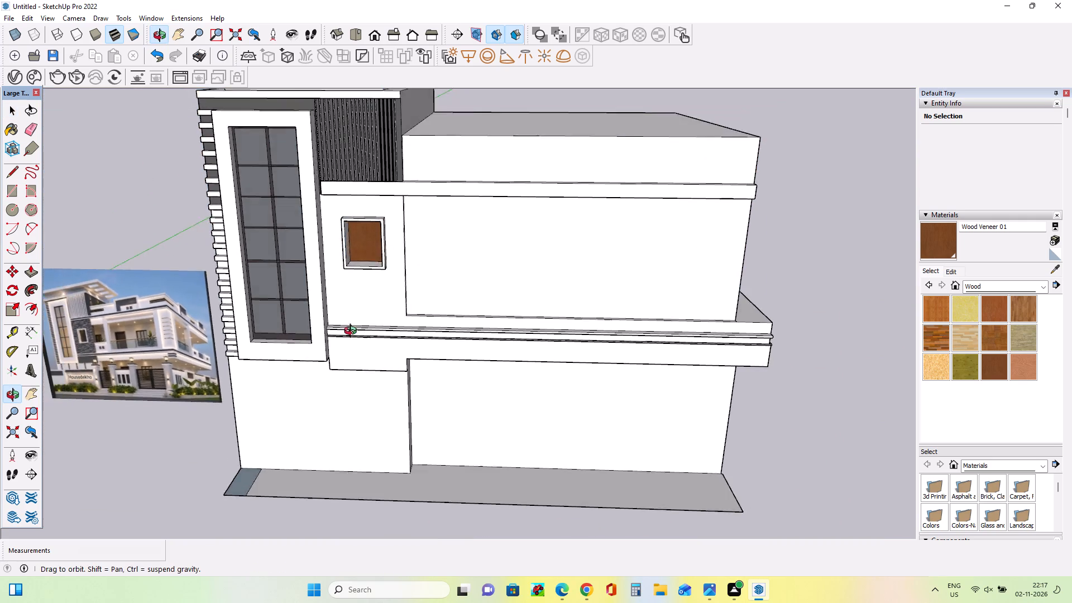
middle_click_drag(353, 332, 333, 346)
scroll(413, 234, "up", 4)
middle_click_drag(413, 232, 444, 105)
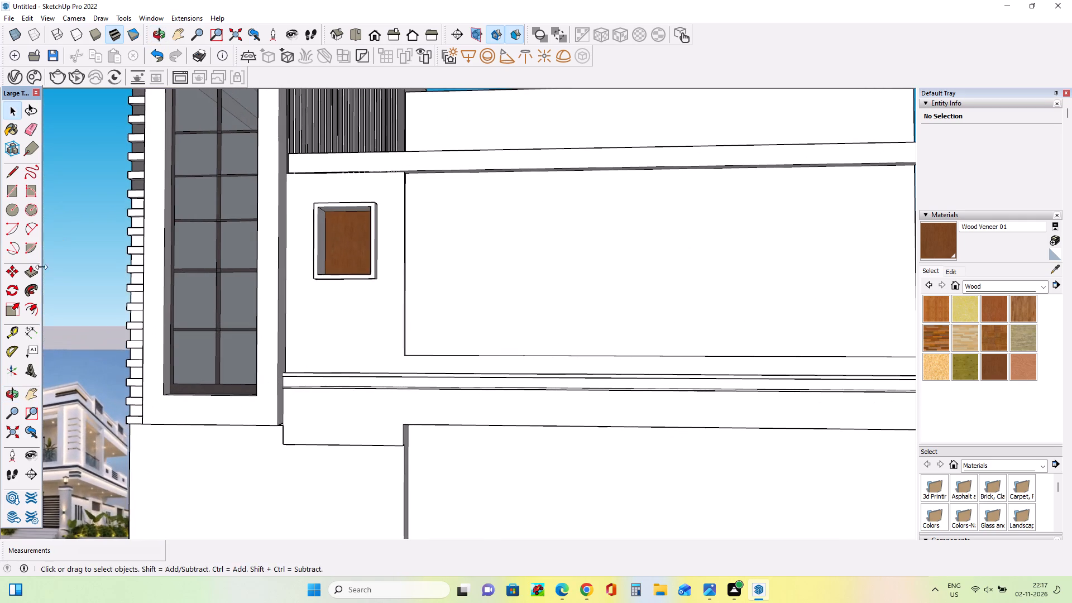
left_click(26, 273)
scroll(420, 410, "up", 1)
middle_click_drag(415, 395, 417, 333)
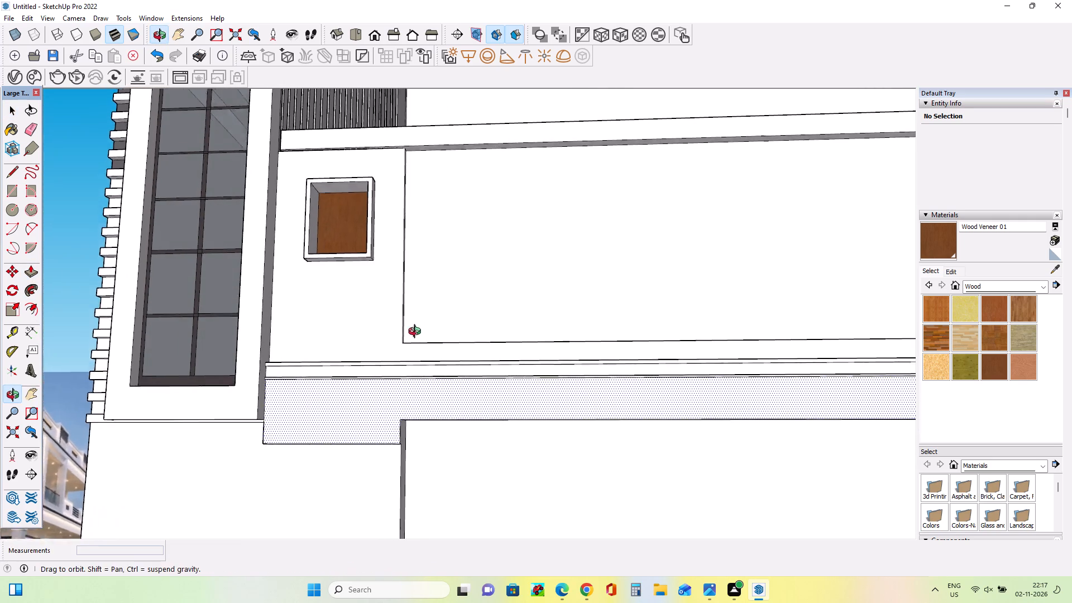
middle_click_drag(417, 333, 424, 303)
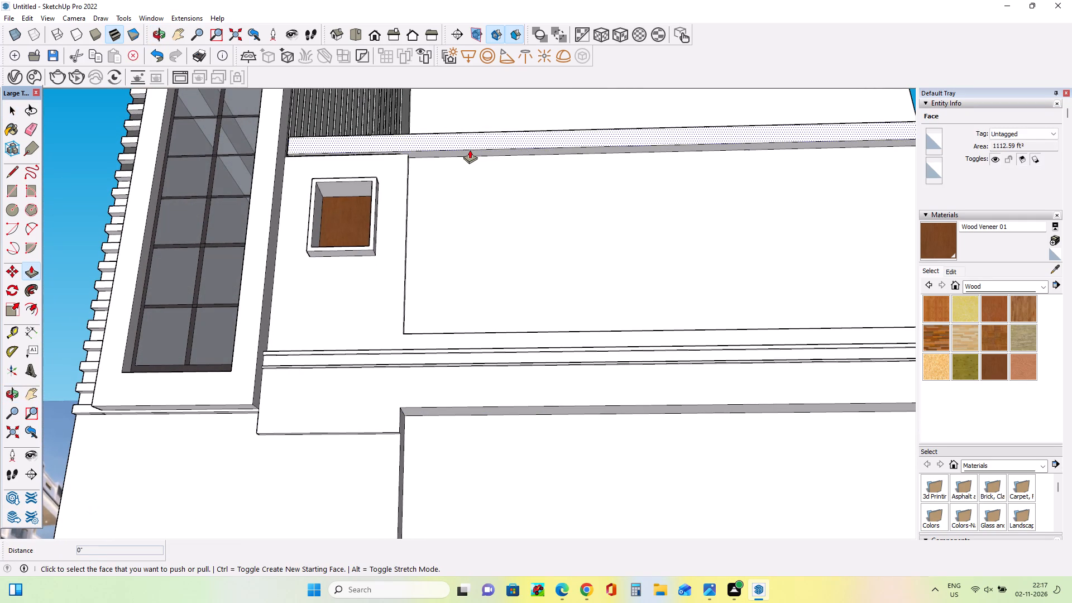
left_click_drag(470, 150, 470, 157)
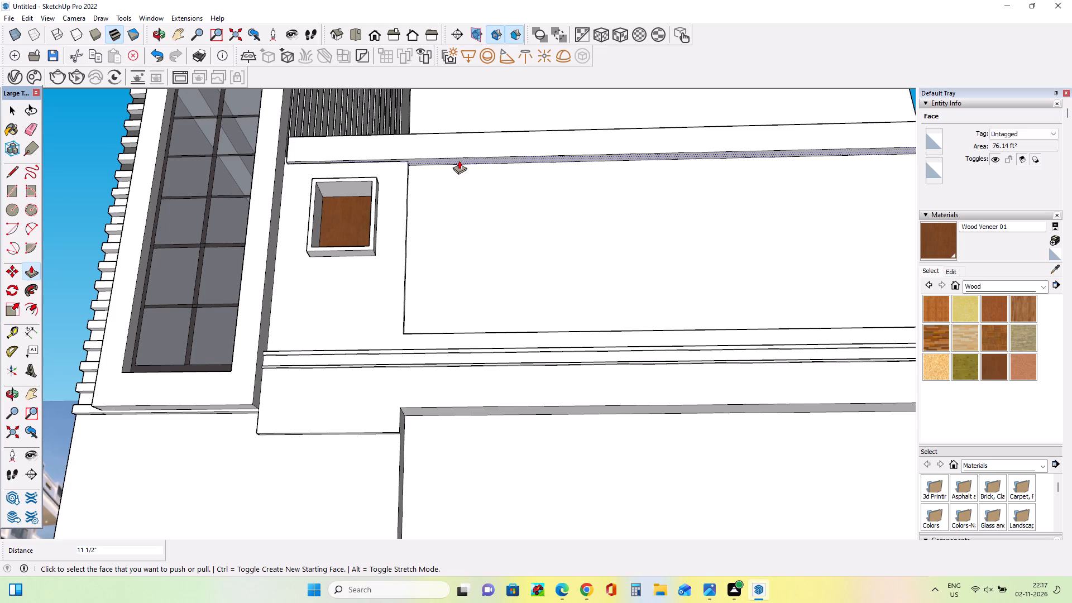
Raise the projecting band slightly by adjusting its top face and pushing its underside back up.
scroll(341, 144, "down", 11)
middle_click_drag(543, 214, 514, 372)
scroll(429, 227, "up", 2)
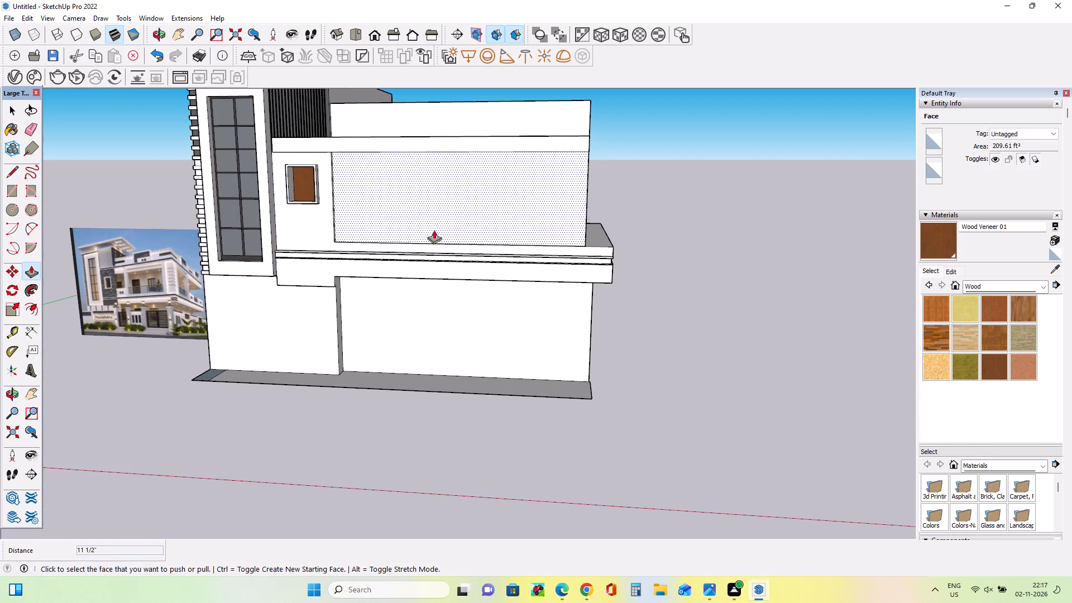
middle_click_drag(645, 246, 645, 276)
middle_click_drag(489, 203, 492, 217)
scroll(285, 131, "up", 3)
middle_click_drag(435, 151, 417, 214)
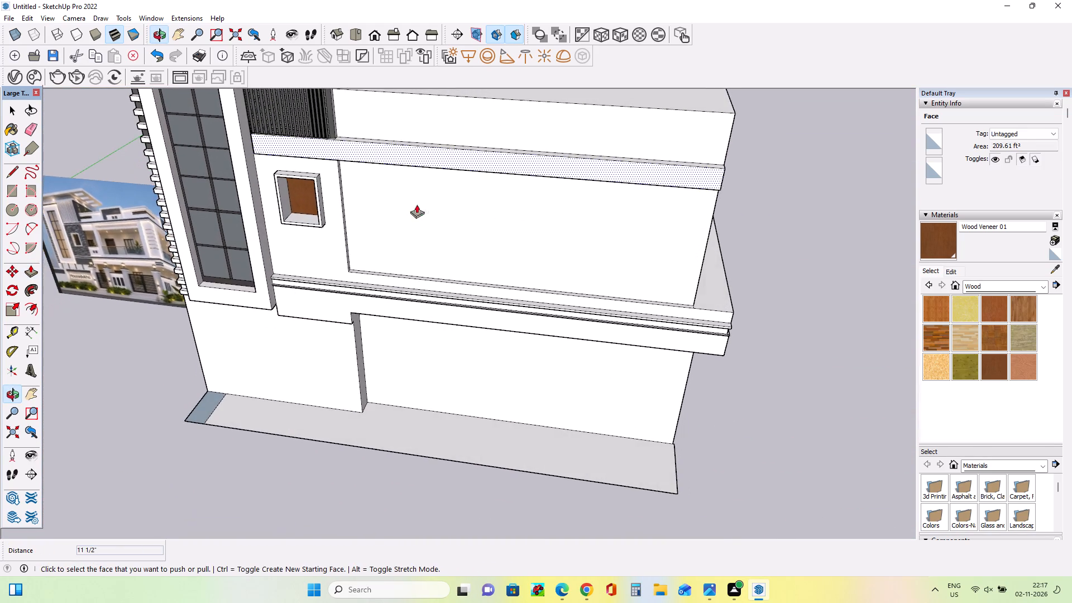
scroll(447, 128, "up", 3)
left_click(437, 151)
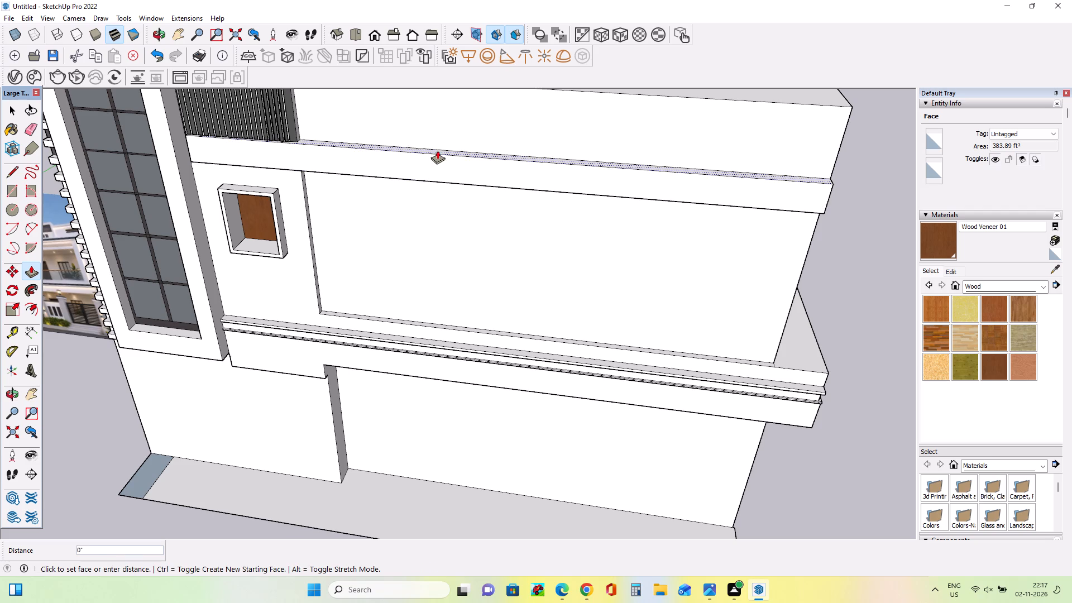
middle_click_drag(417, 195, 491, 0)
middle_click_drag(385, 211, 414, 76)
left_click(399, 195)
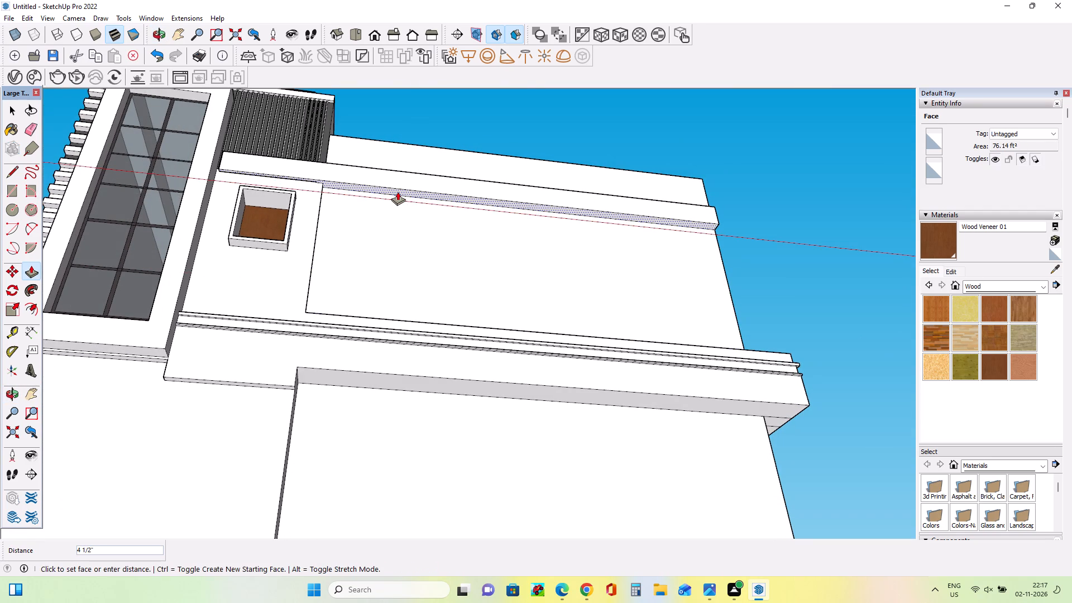
Pull the projecting band's top face up about 11 1/8" and a further 11 1/8".
middle_click_drag(411, 184, 365, 390)
scroll(351, 154, "up", 4)
middle_click_drag(357, 181, 349, 303)
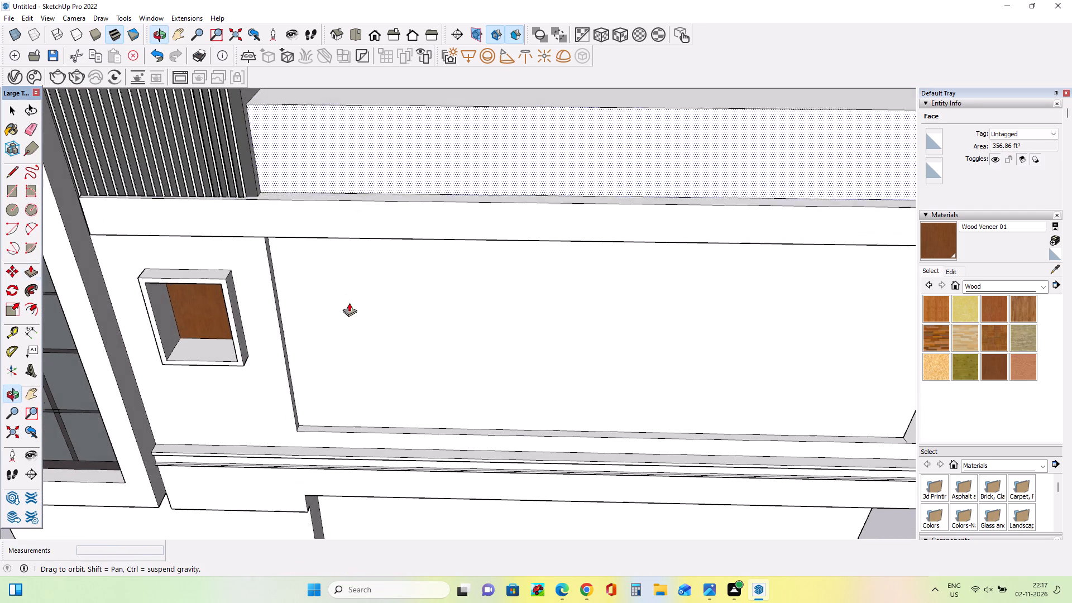
left_click_drag(394, 195, 390, 184)
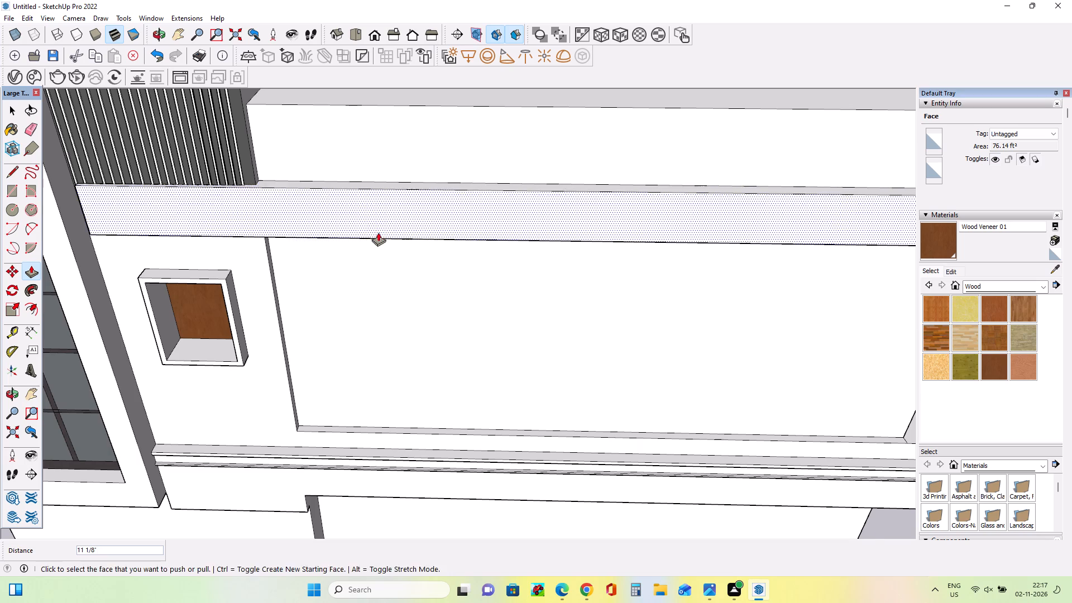
middle_click_drag(375, 234, 411, 123)
scroll(411, 123, "down", 16)
scroll(463, 82, "up", 5)
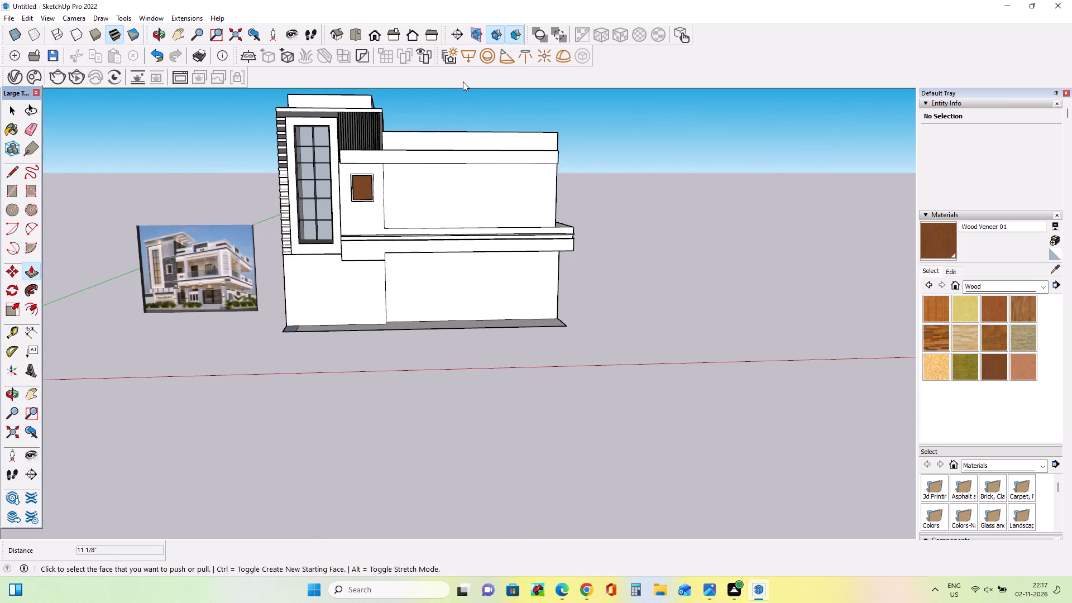
scroll(410, 118, "up", 4)
middle_click_drag(468, 135, 402, 233)
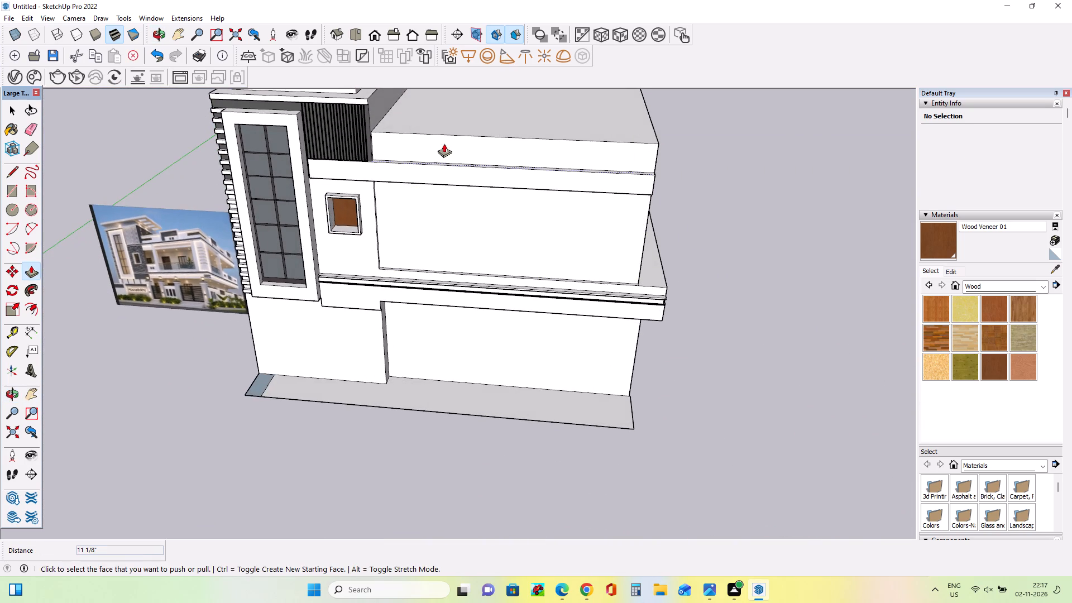
middle_click_drag(443, 143, 513, 50)
middle_click_drag(437, 190, 327, 322)
scroll(434, 160, "up", 4)
left_click_drag(435, 176, 438, 166)
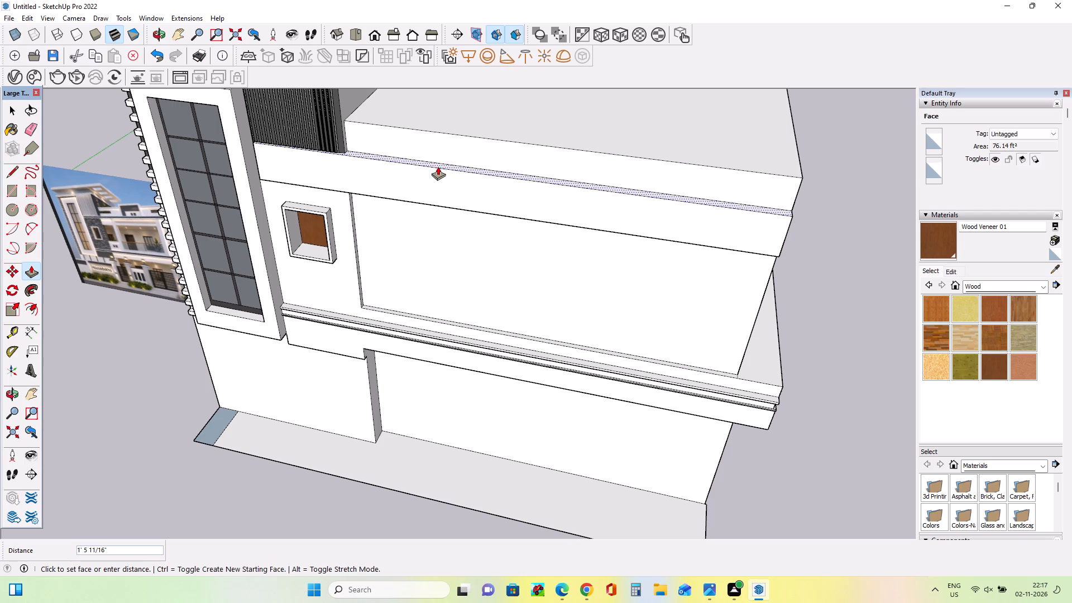
left_click_drag(438, 166, 438, 170)
Thin the projecting band by pushing its underside up about 3 7/16" and its top face down about 7 13/16".
middle_click_drag(394, 226, 539, 0)
scroll(554, 141, "down", 5)
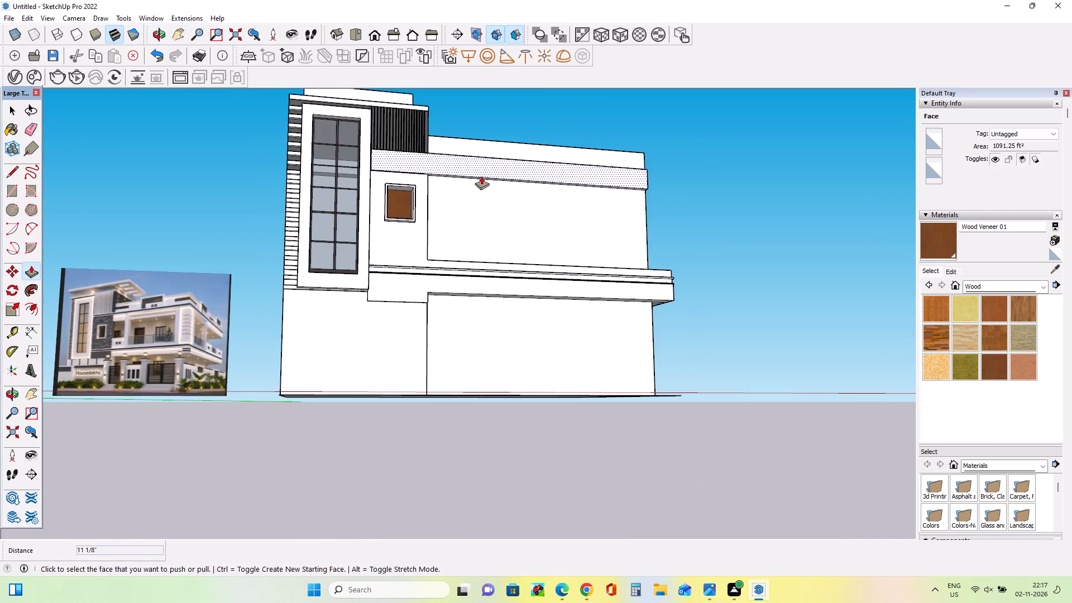
middle_click_drag(456, 183, 487, 100)
scroll(456, 178, "up", 5)
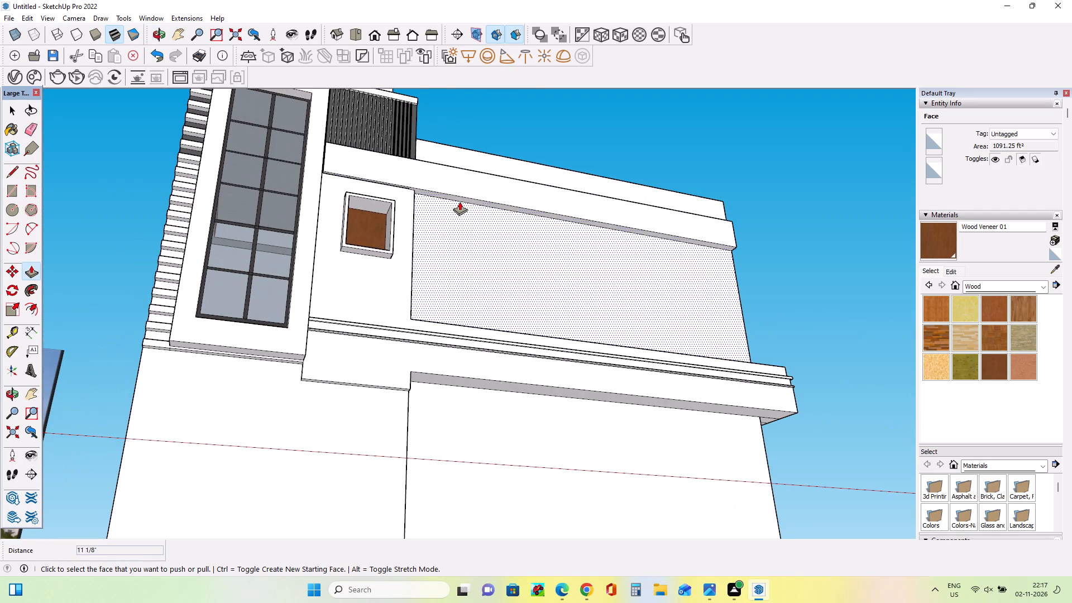
left_click(460, 200)
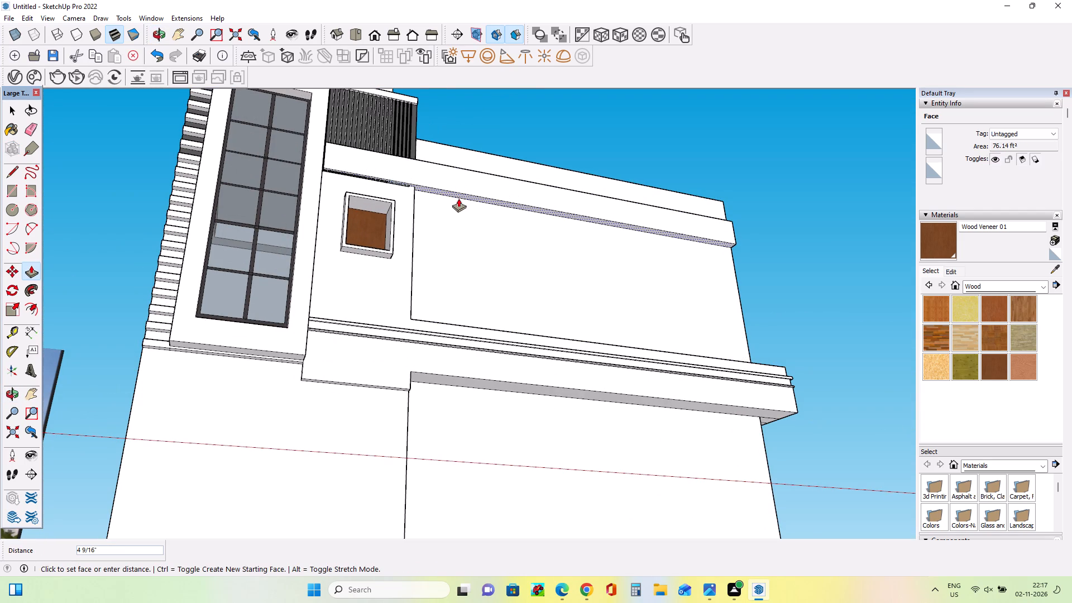
middle_click_drag(486, 169, 352, 394)
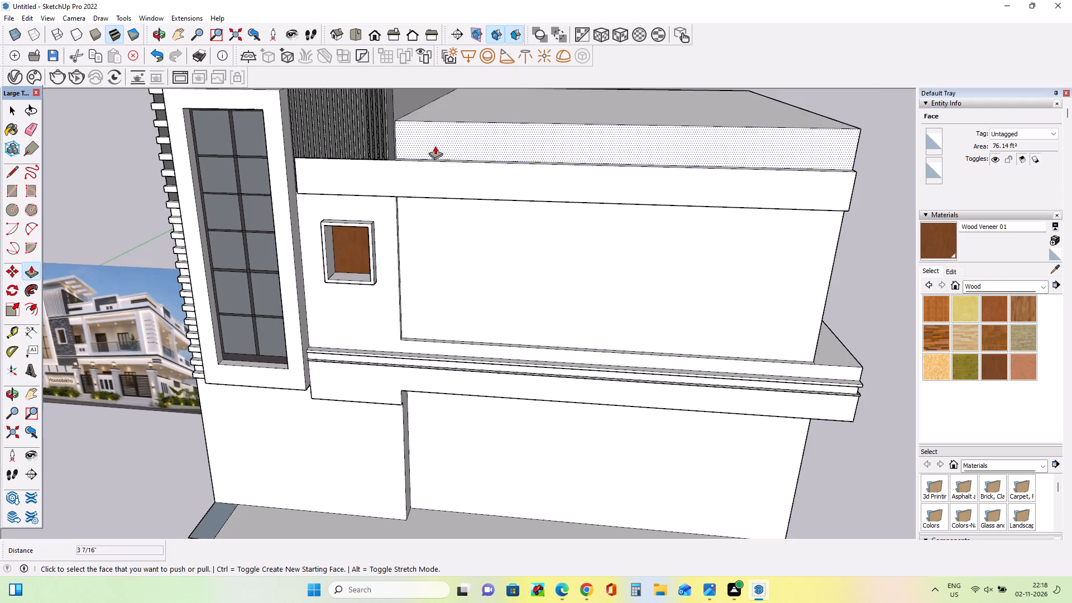
middle_click_drag(437, 154, 433, 228)
left_click_drag(456, 174, 453, 179)
Compare the reshaped band and the upper-floor wall below it with the reference image.
middle_click_drag(409, 190, 483, 138)
scroll(483, 138, "down", 9)
middle_click_drag(460, 210, 492, 101)
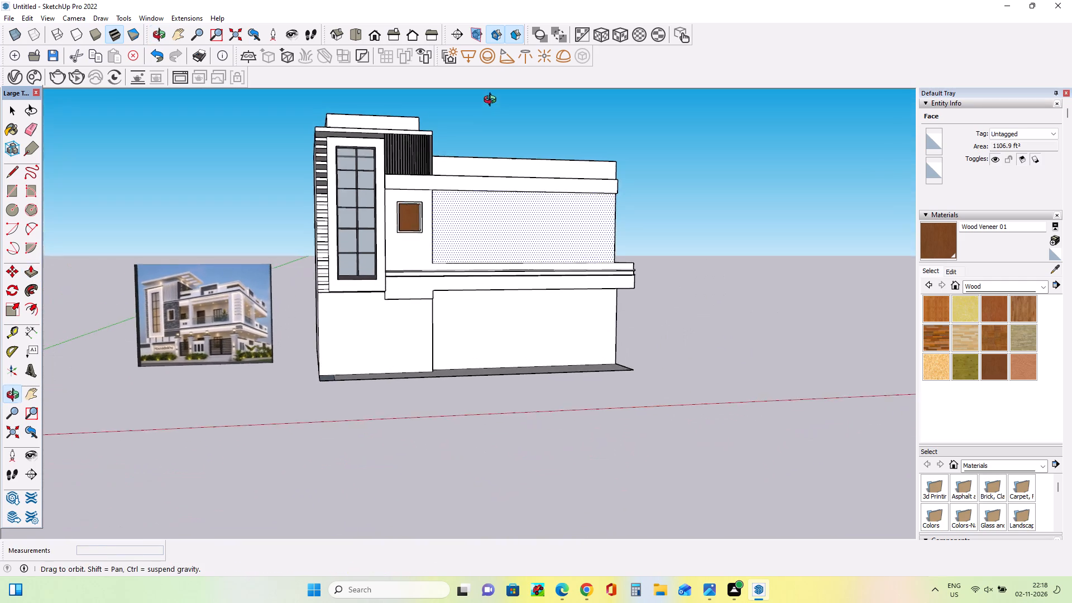
middle_click_drag(492, 101, 492, 112)
middle_click_drag(476, 192, 433, 228)
scroll(433, 236, "up", 2)
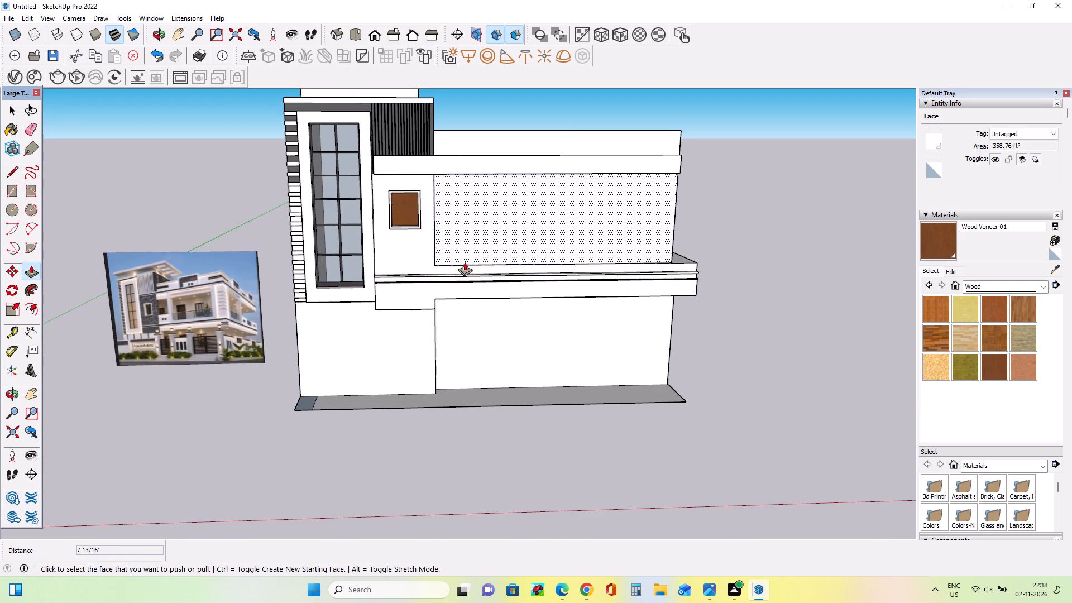
middle_click_drag(467, 275, 454, 339)
scroll(454, 339, "up", 1)
scroll(439, 248, "up", 3)
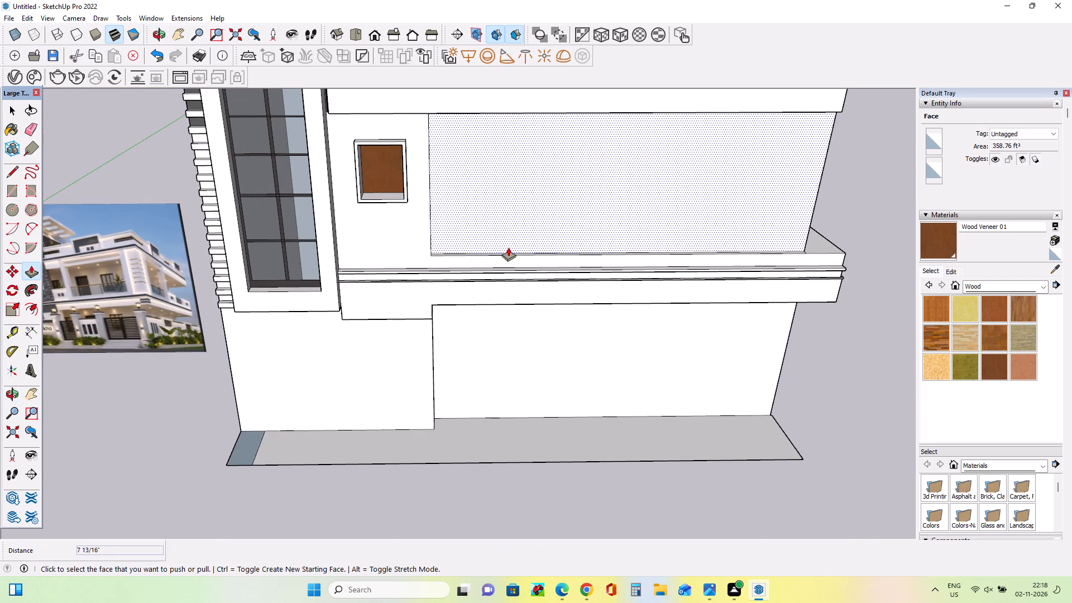
scroll(508, 247, "down", 2)
Draw a rectangle about 8' 11 7/8" by 11 1/8" on the narrow ledge at the upper wall's foot, ending at the inner corner.
left_click(15, 187)
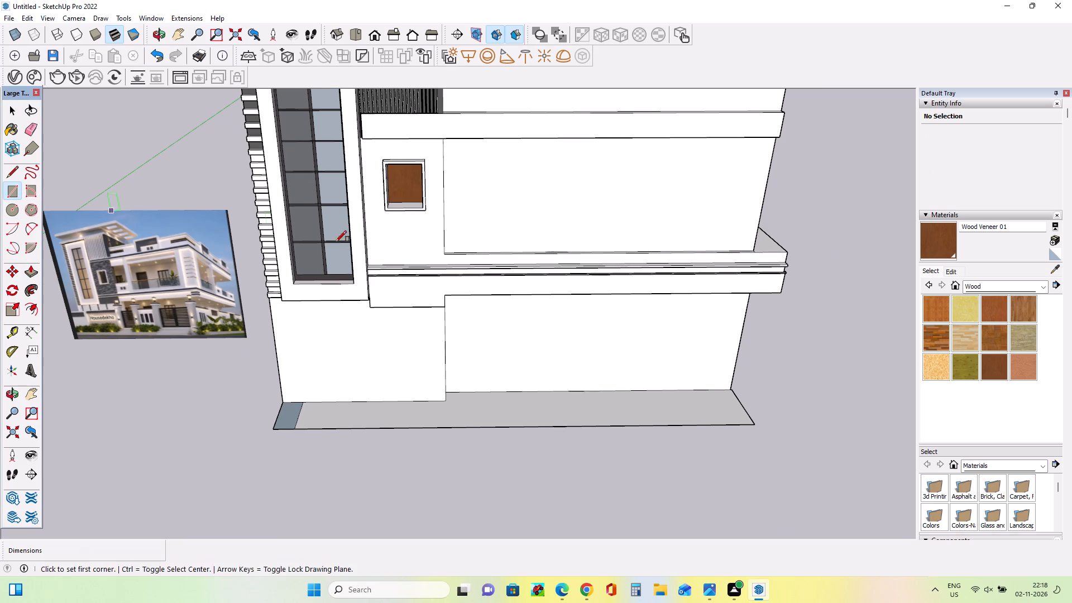
middle_click_drag(461, 279, 429, 358)
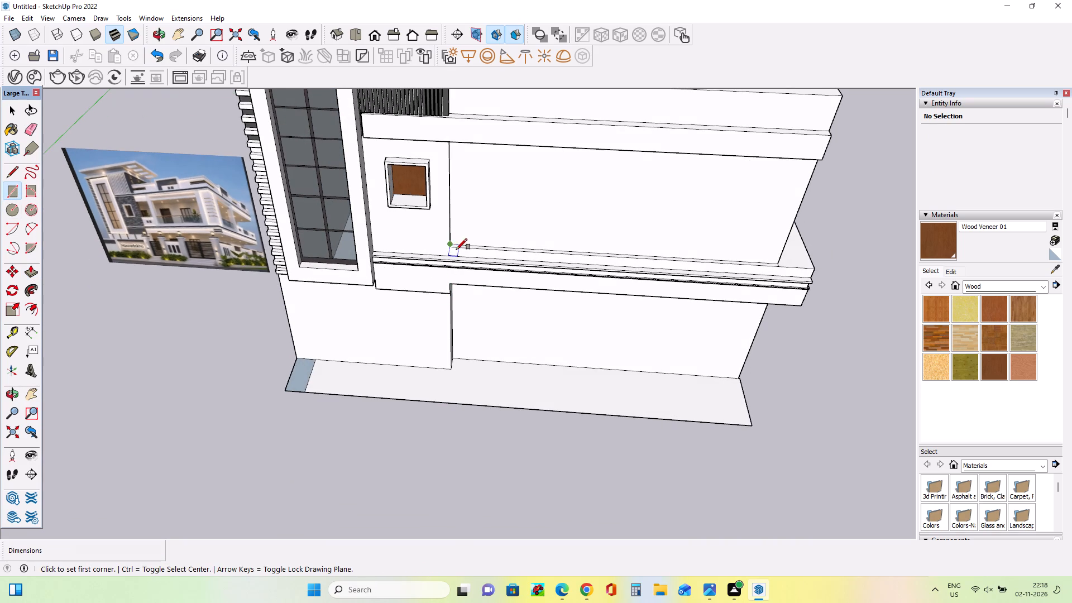
scroll(486, 252, "up", 4)
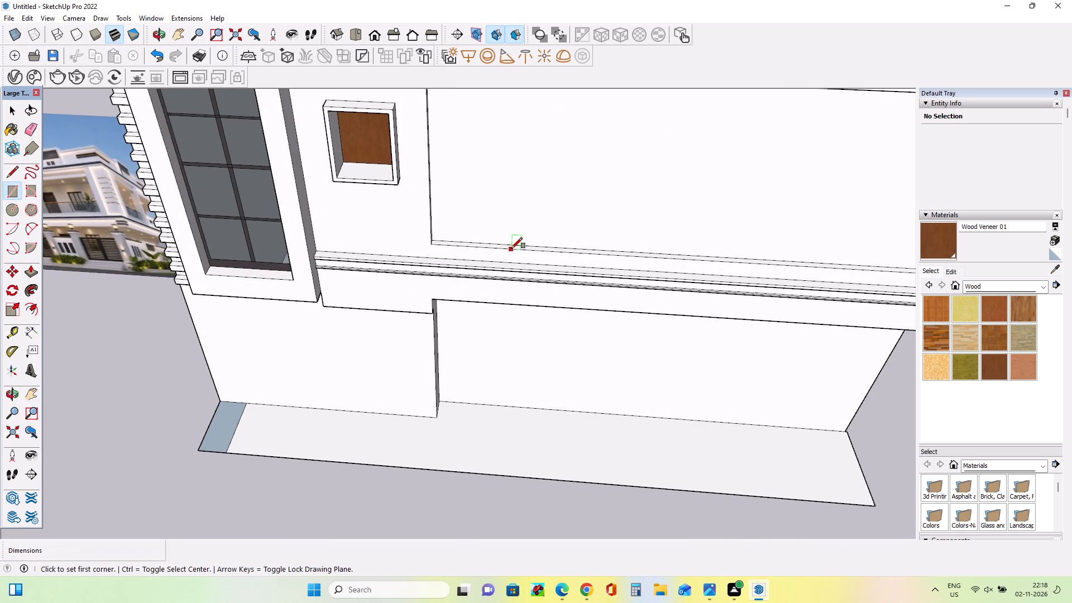
left_click(511, 248)
left_click(434, 239)
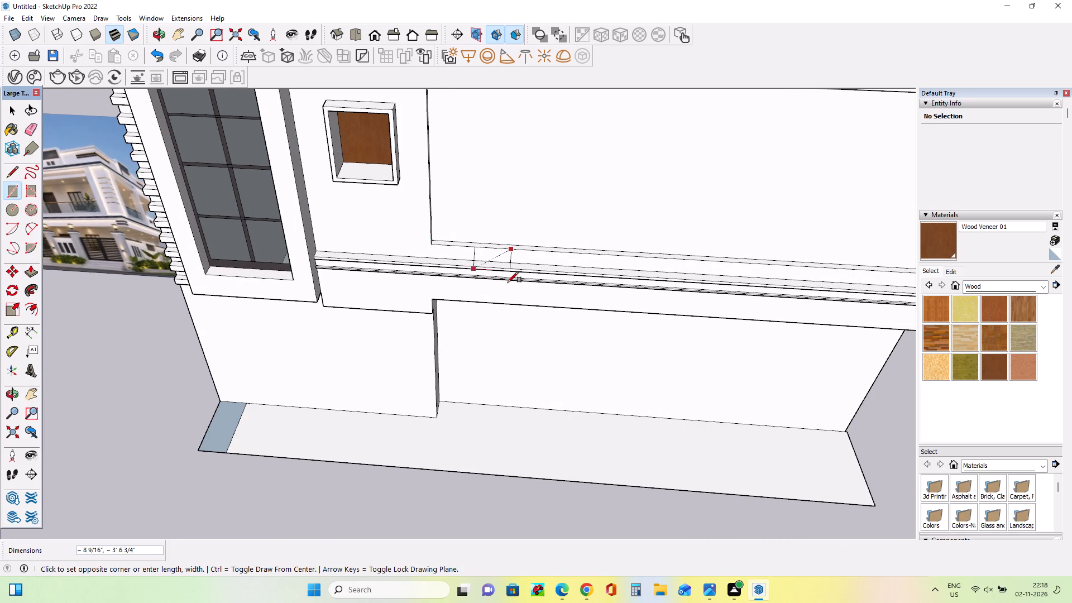
middle_click_drag(511, 290, 515, 352)
scroll(503, 256, "up", 8)
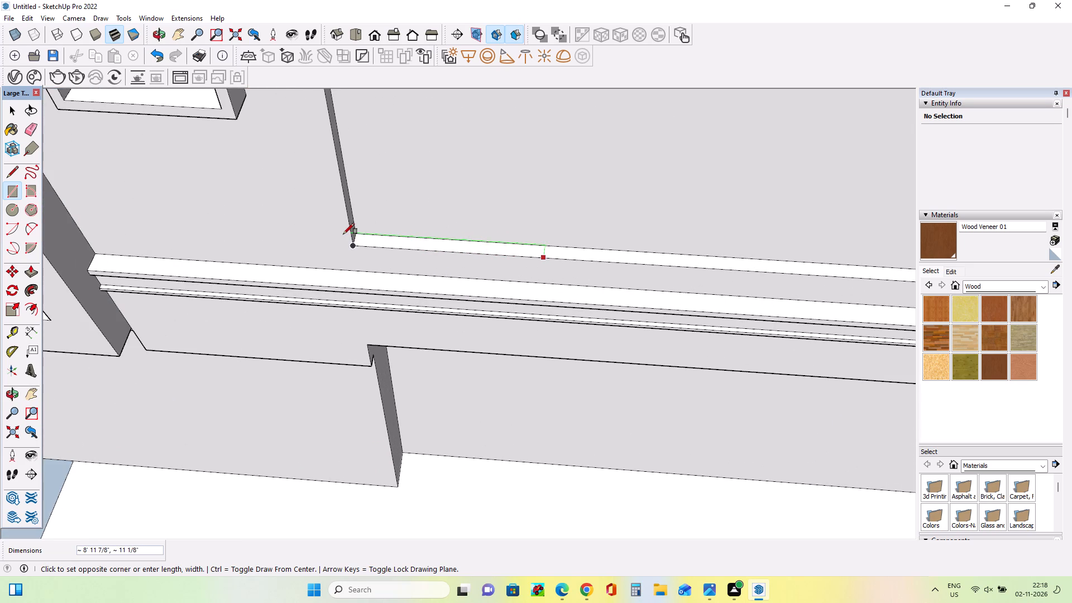
left_click(356, 233)
Examine the ledge, the small window and the long upper-floor wall alongside the reference image.
middle_click_drag(478, 262, 601, 243)
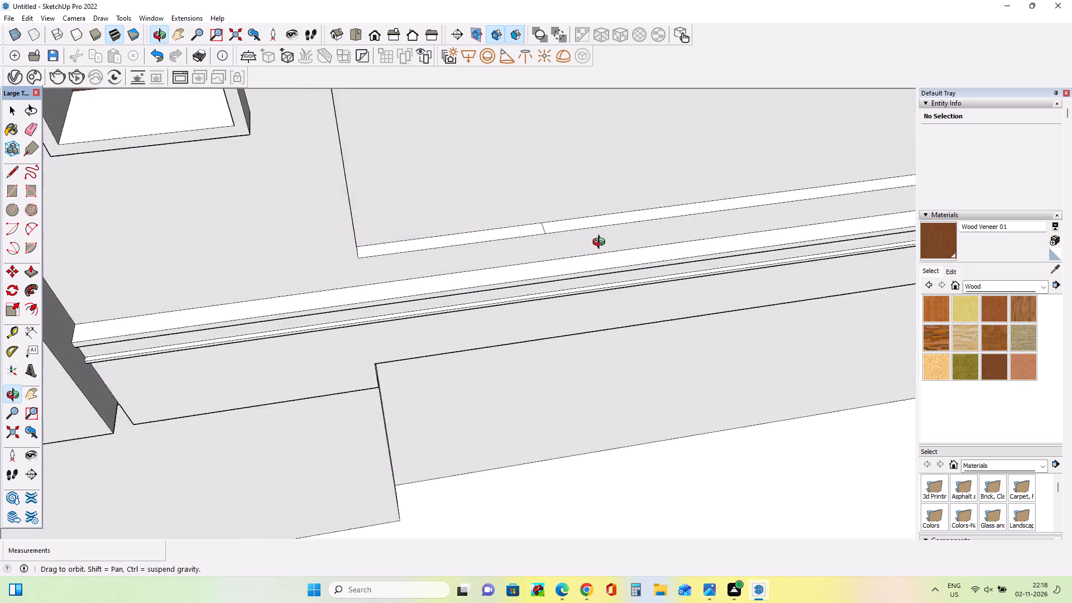
middle_click_drag(601, 243, 661, 244)
scroll(661, 244, "down", 4)
scroll(562, 241, "down", 4)
middle_click_drag(566, 252, 476, 102)
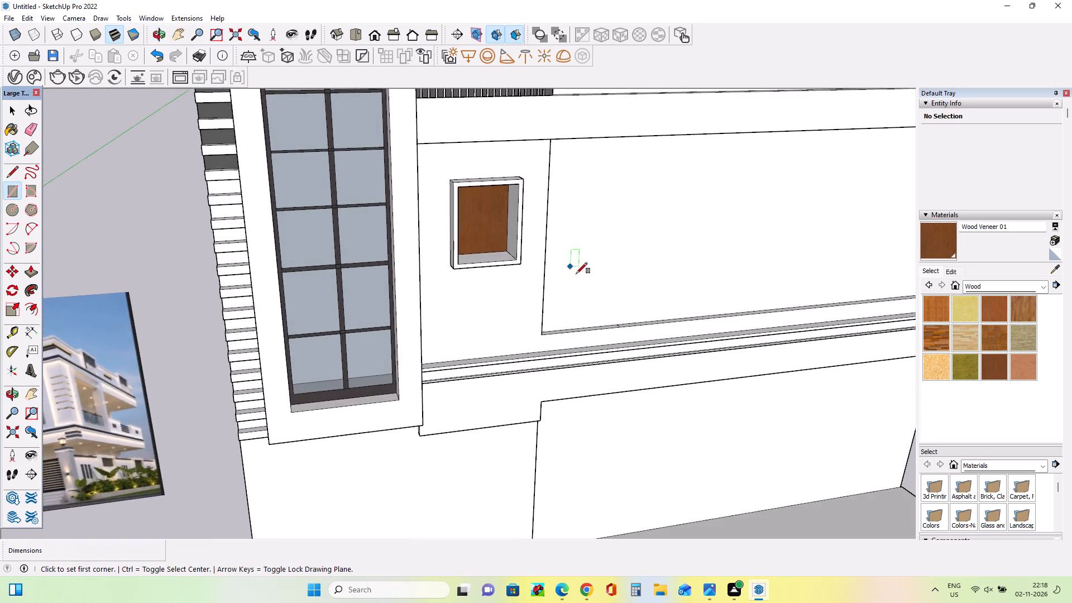
scroll(572, 268, "down", 4)
scroll(506, 257, "down", 5)
middle_click_drag(740, 313, 505, 307)
scroll(612, 294, "up", 9)
middle_click_drag(582, 288, 658, 279)
scroll(429, 274, "down", 3)
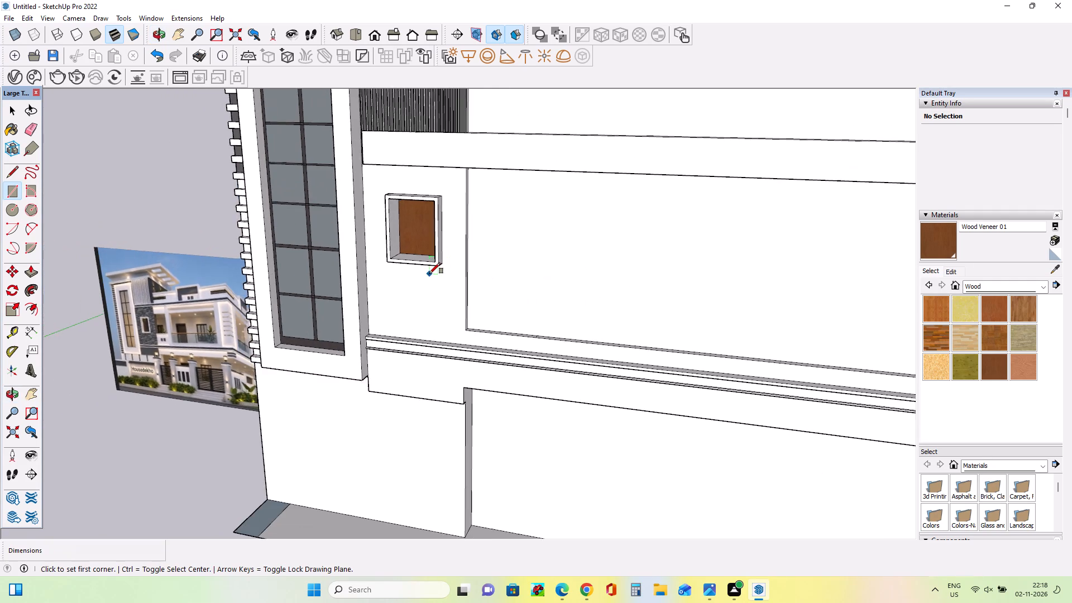
scroll(429, 274, "down", 5)
middle_click_drag(493, 278, 509, 307)
Push the long upper-floor front wall inward about 7' 9" to form the balcony recess.
left_click(28, 272)
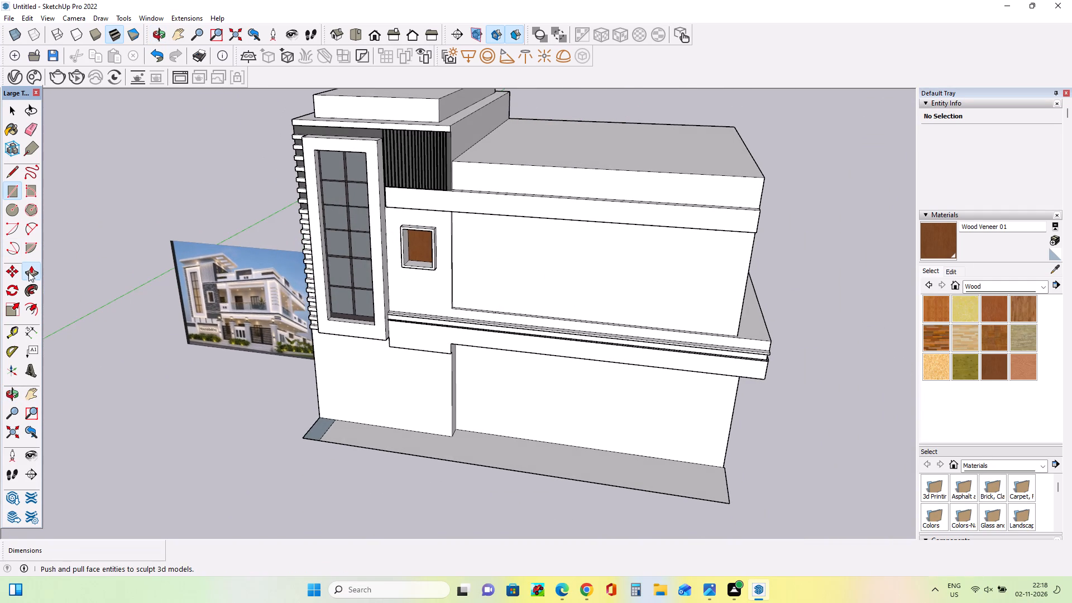
scroll(455, 266, "up", 2)
left_click_drag(494, 266, 494, 245)
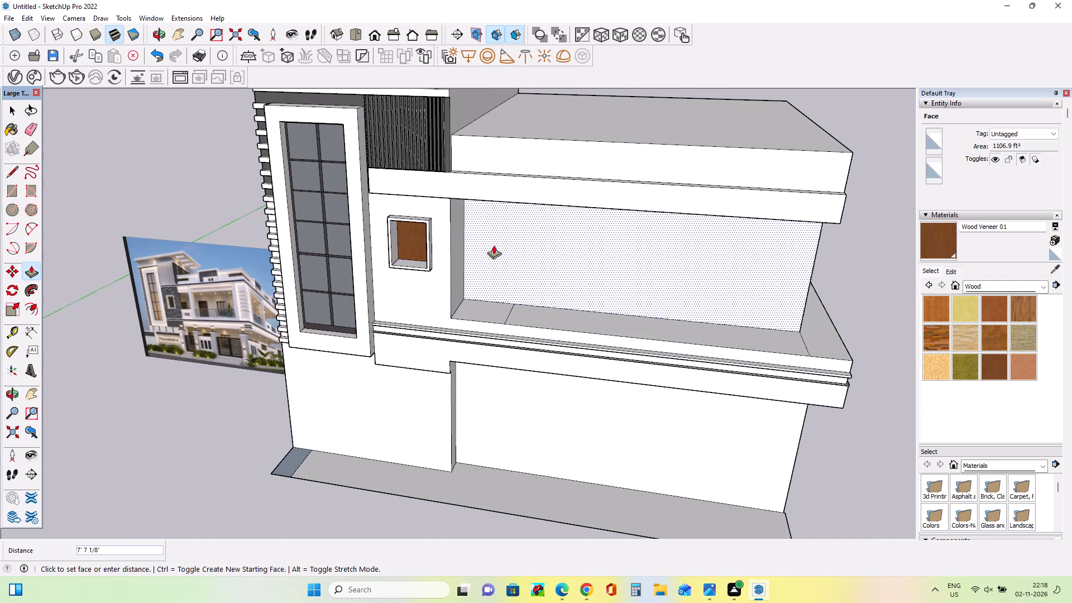
left_click_drag(494, 245, 494, 244)
Pull the upper storey's side wall at the balcony end outward beyond the ground-floor wall.
middle_click_drag(490, 307, 565, 154)
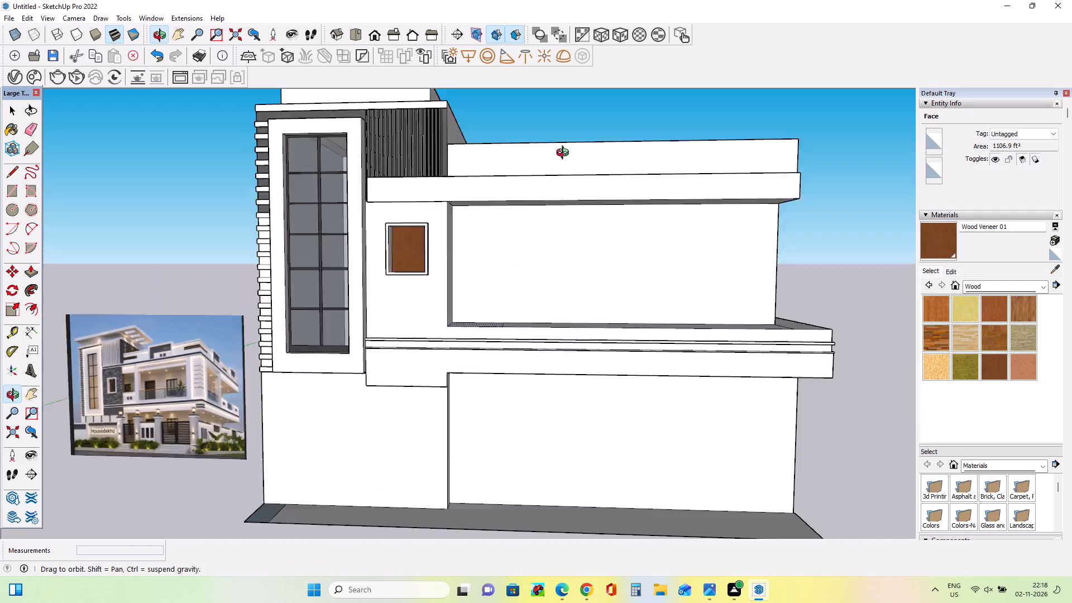
middle_click_drag(565, 154, 581, 102)
middle_click_drag(526, 255, 322, 303)
scroll(536, 233, "down", 4)
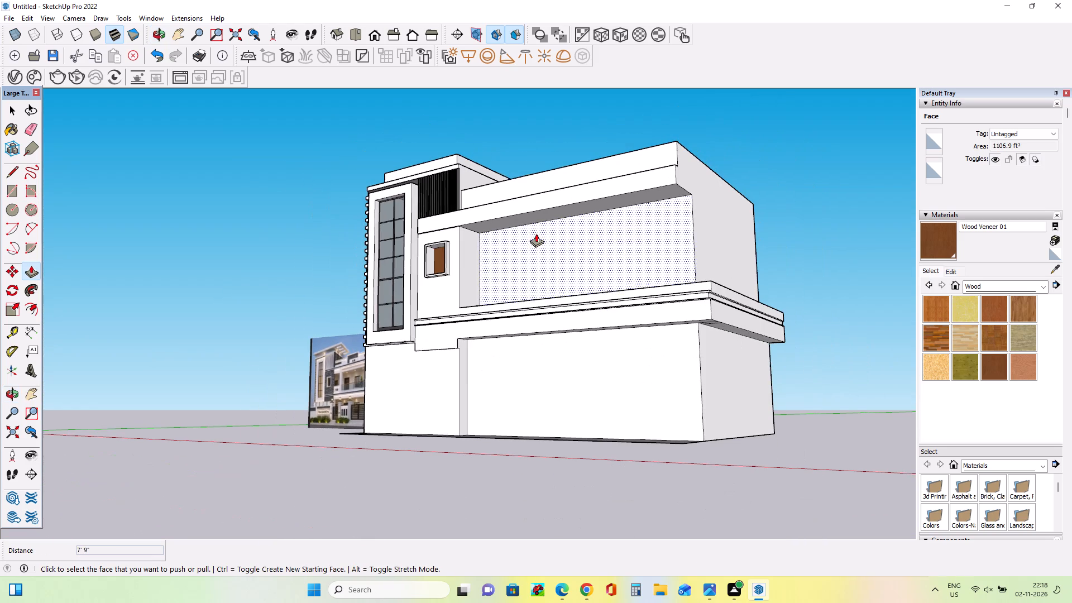
left_click_drag(719, 242, 699, 390)
Compare the recessed balcony, its floor and the extended upper storey with the reference image.
middle_click_drag(647, 361, 860, 387)
scroll(557, 286, "up", 4)
middle_click_drag(557, 288, 564, 319)
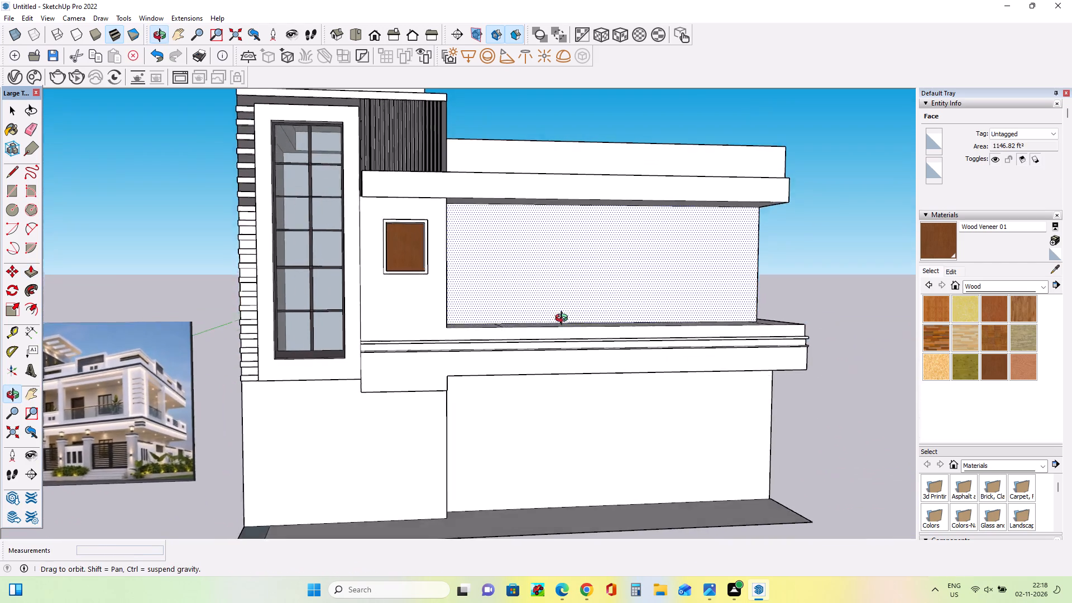
middle_click_drag(564, 319, 567, 326)
scroll(581, 321, "down", 3)
middle_click_drag(492, 323, 485, 350)
scroll(485, 321, "up", 3)
middle_click_drag(546, 350, 510, 413)
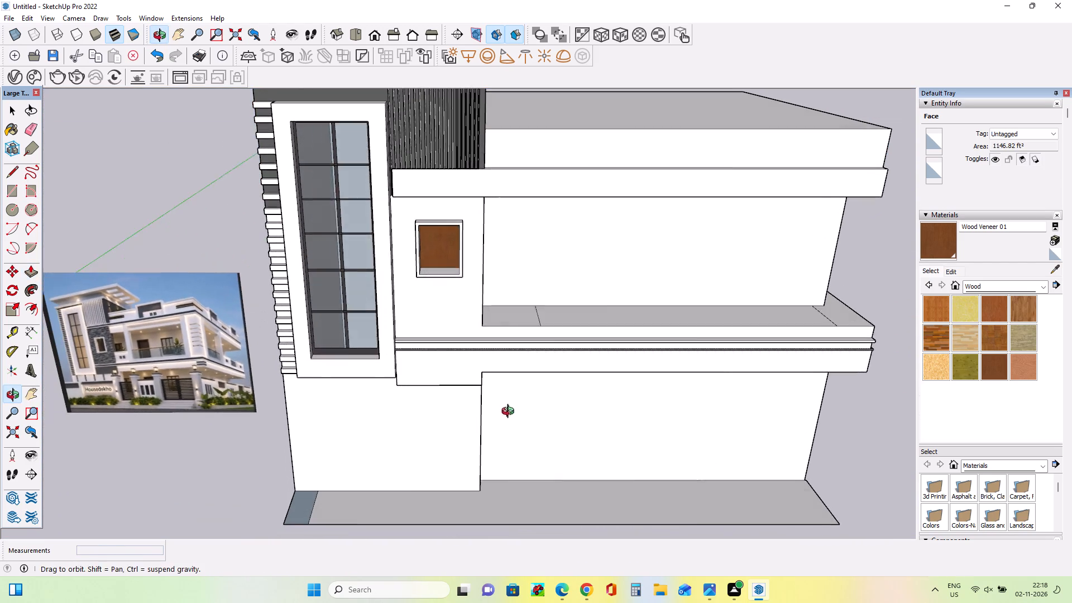
Draw a rectangle about 8' 11 7/8" by 1' 9 3/4" along the balcony floor's front edge, beside the small-window wall.
middle_click_drag(510, 413, 507, 413)
left_click(13, 185)
middle_click_drag(563, 343, 489, 483)
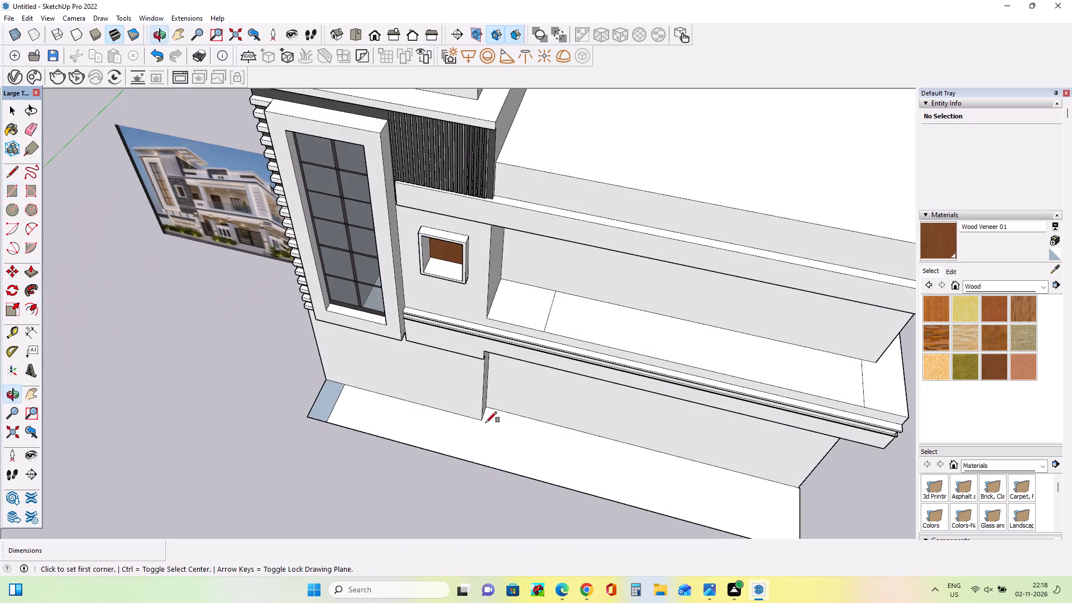
scroll(578, 330, "up", 4)
left_click(527, 335)
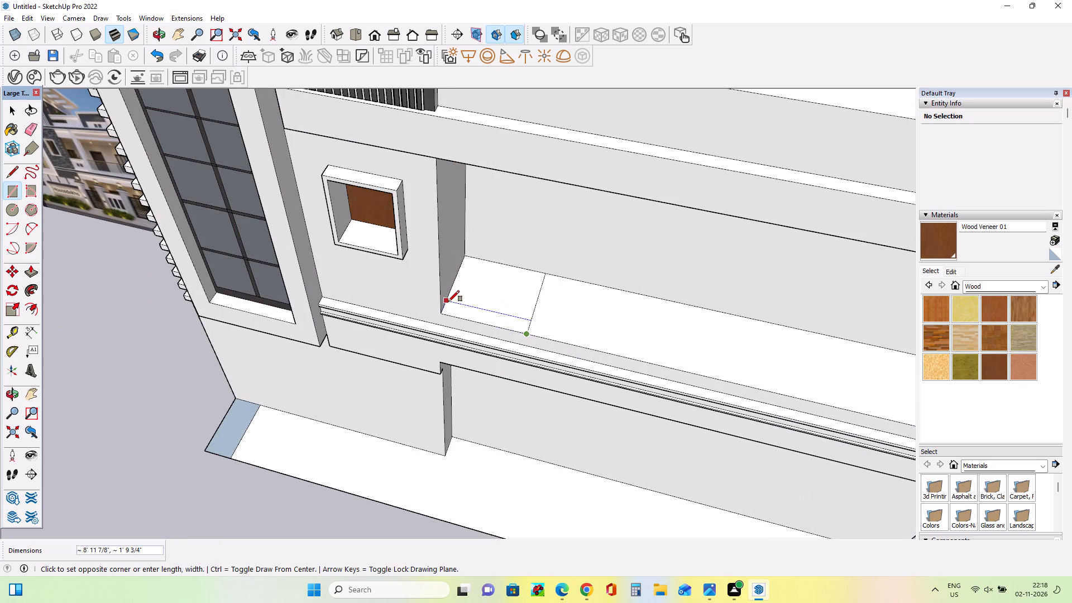
left_click(448, 301)
Pull the narrow floor rectangle up 5' 6 13/16" to form a low parapet block beside the small-window wall.
middle_click_drag(528, 306, 601, 234)
left_click(28, 274)
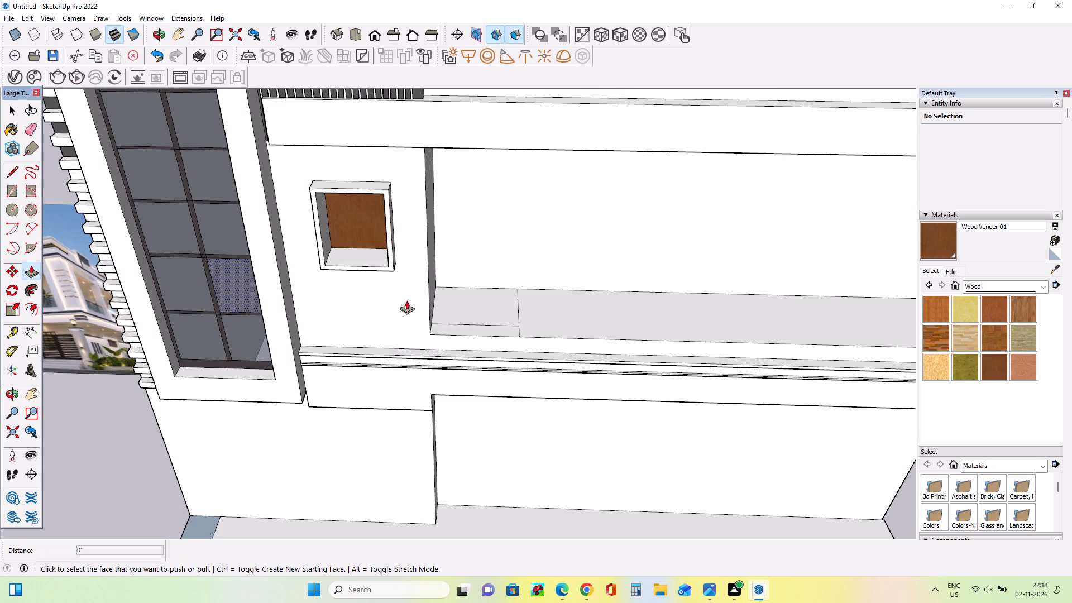
scroll(534, 315, "down", 5)
left_click_drag(506, 326, 511, 298)
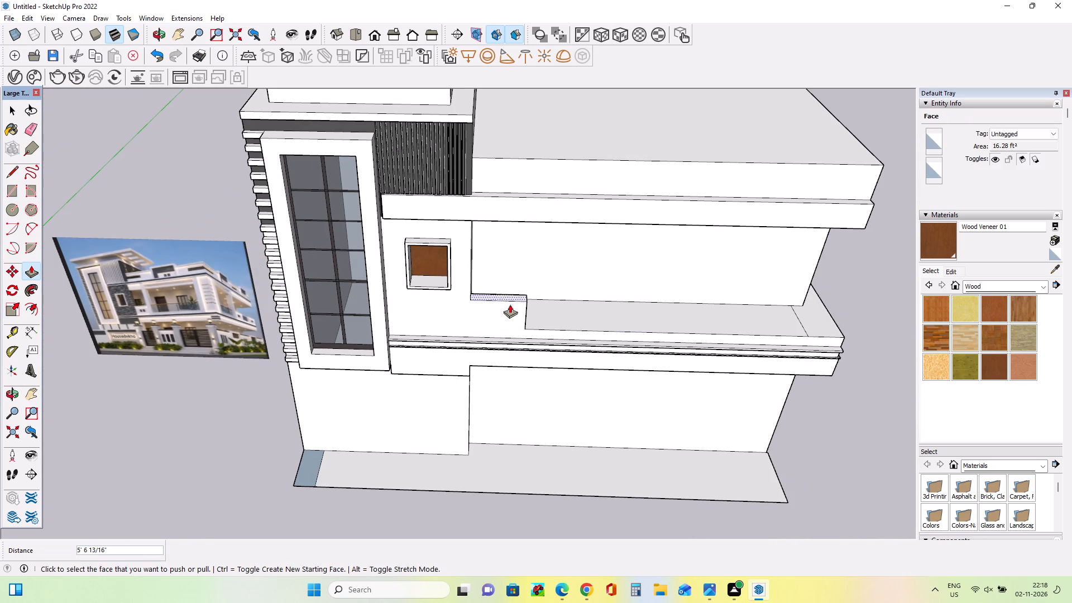
Inspect the low parapet block at the balcony's inner end from several angles.
middle_click_drag(494, 328, 529, 237)
middle_click_drag(529, 303, 507, 295)
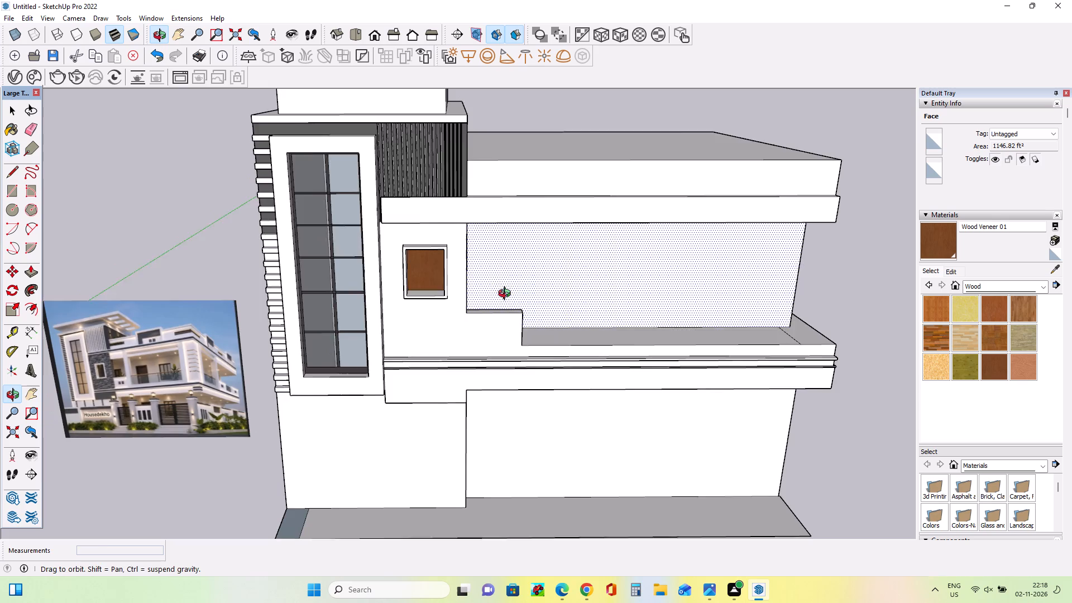
middle_click_drag(507, 295, 508, 279)
scroll(509, 286, "up", 2)
middle_click_drag(557, 313, 519, 338)
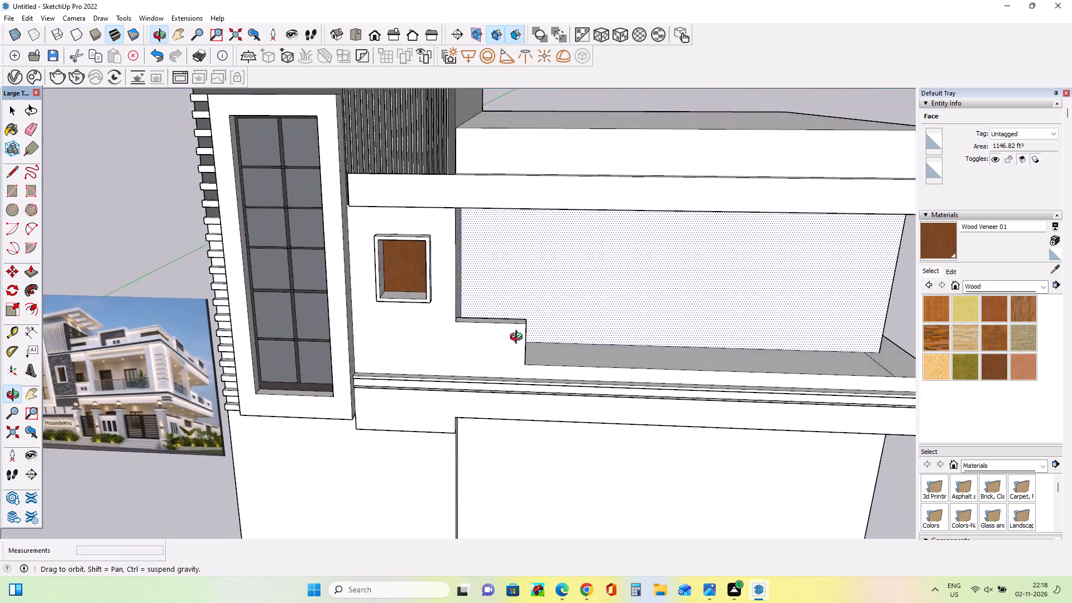
middle_click_drag(519, 338, 476, 355)
middle_click_drag(490, 314, 501, 294)
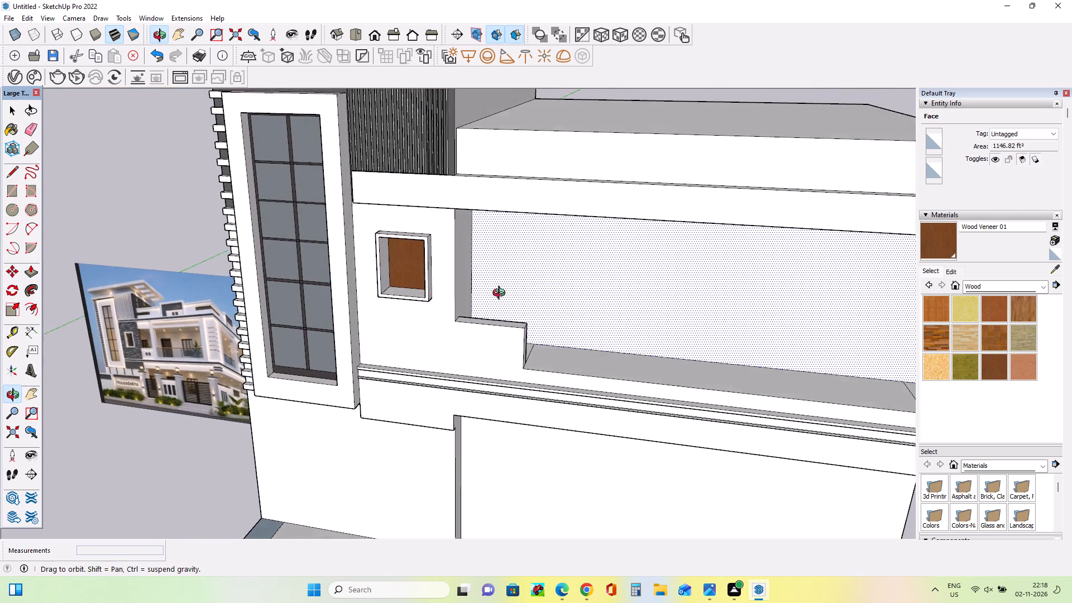
middle_click_drag(501, 294, 520, 256)
scroll(509, 259, "down", 6)
middle_click_drag(544, 323, 577, 340)
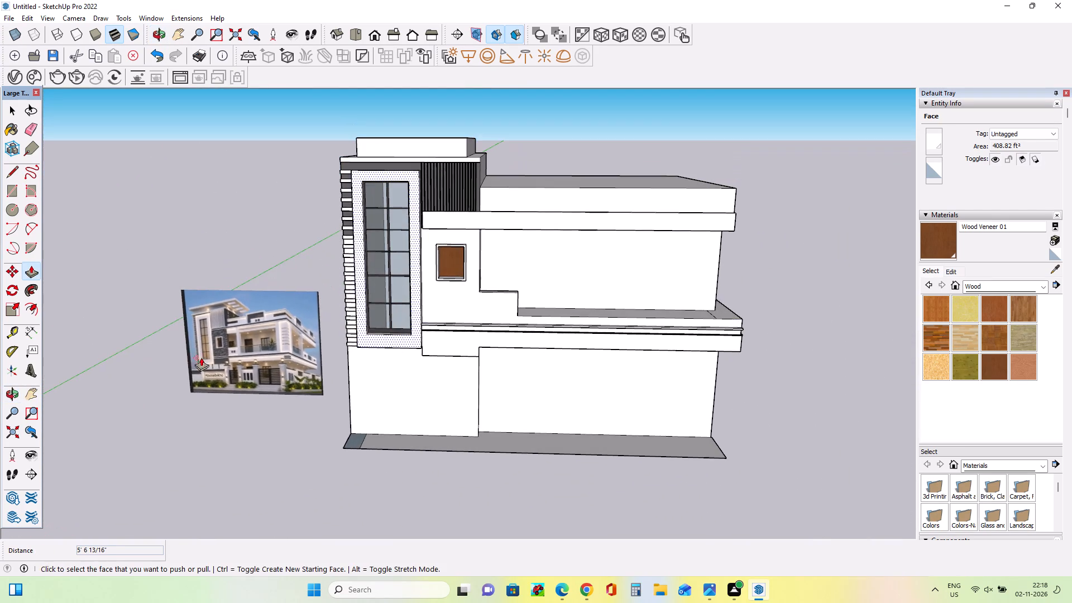
Examine the balcony's parapet, pillars and corner in the reference image and compare them with the model.
scroll(231, 368, "up", 19)
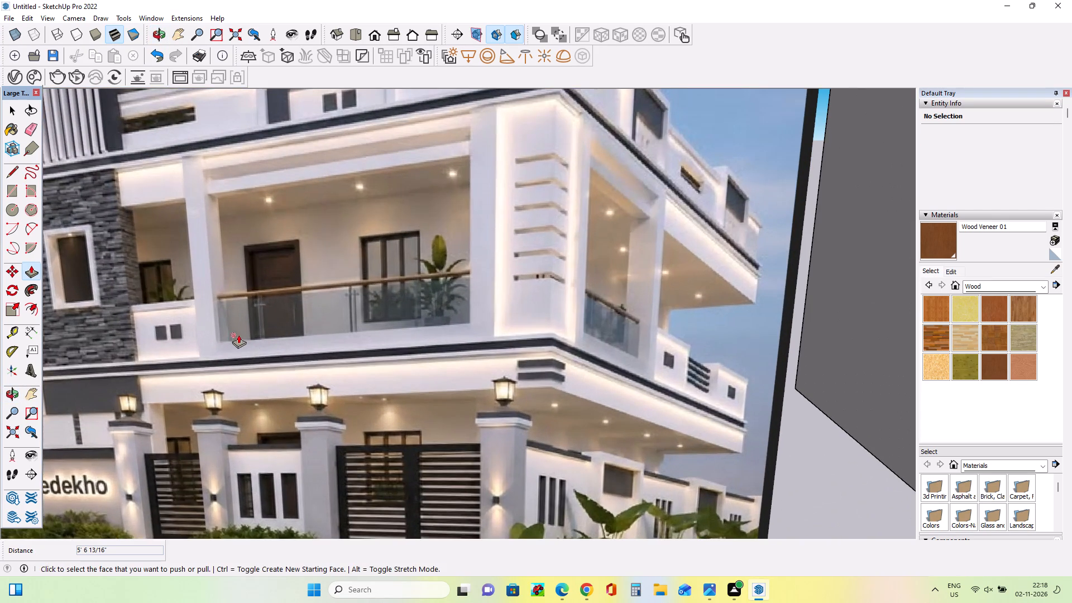
scroll(218, 323, "down", 19)
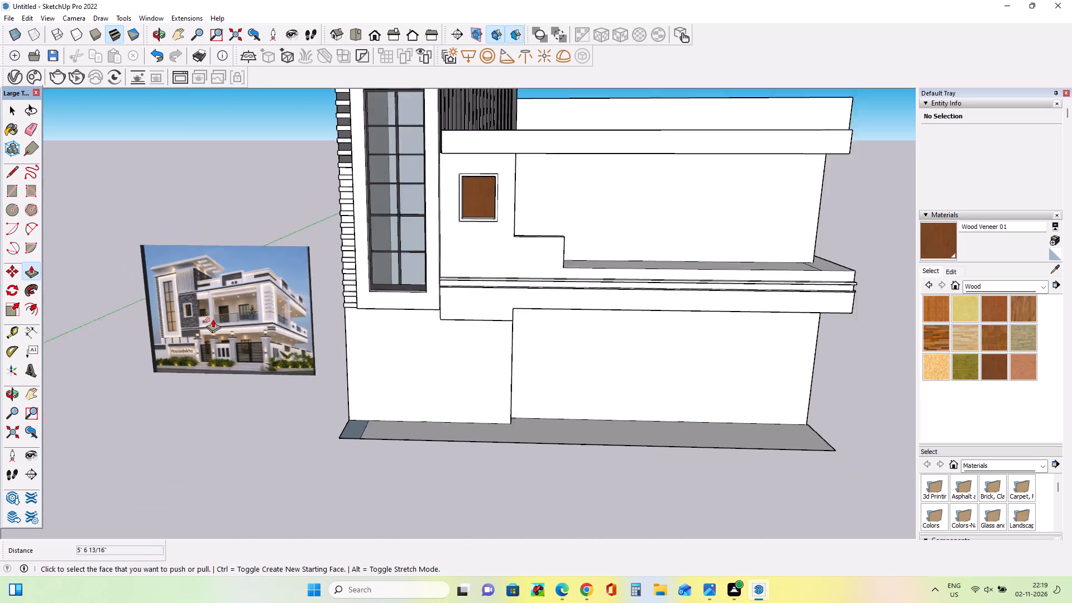
scroll(213, 319, "down", 2)
scroll(267, 320, "down", 2)
middle_click_drag(491, 330, 476, 379)
scroll(426, 302, "up", 2)
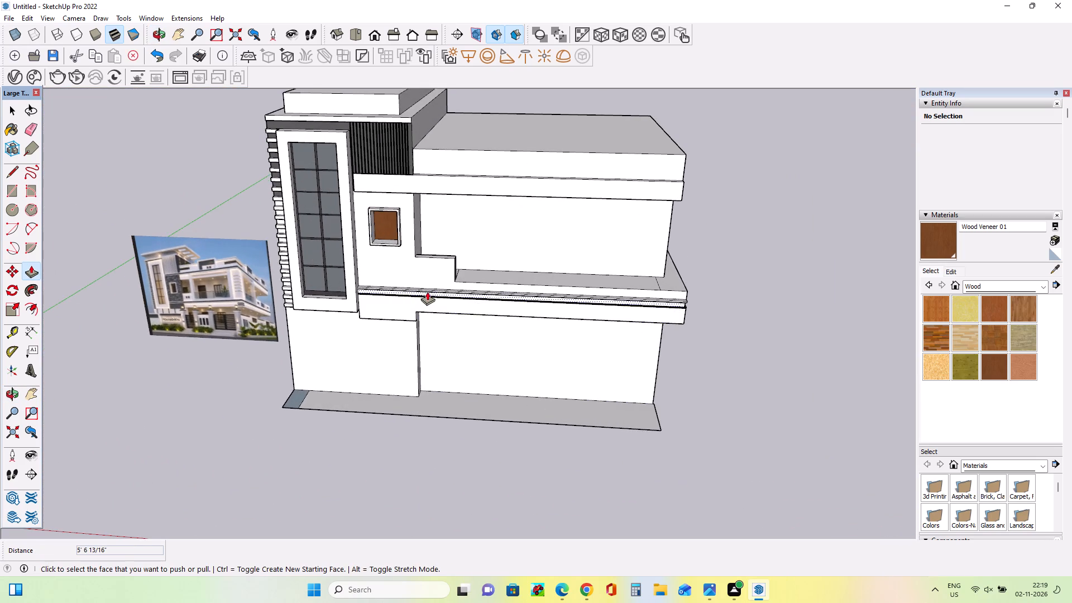
scroll(246, 301, "up", 12)
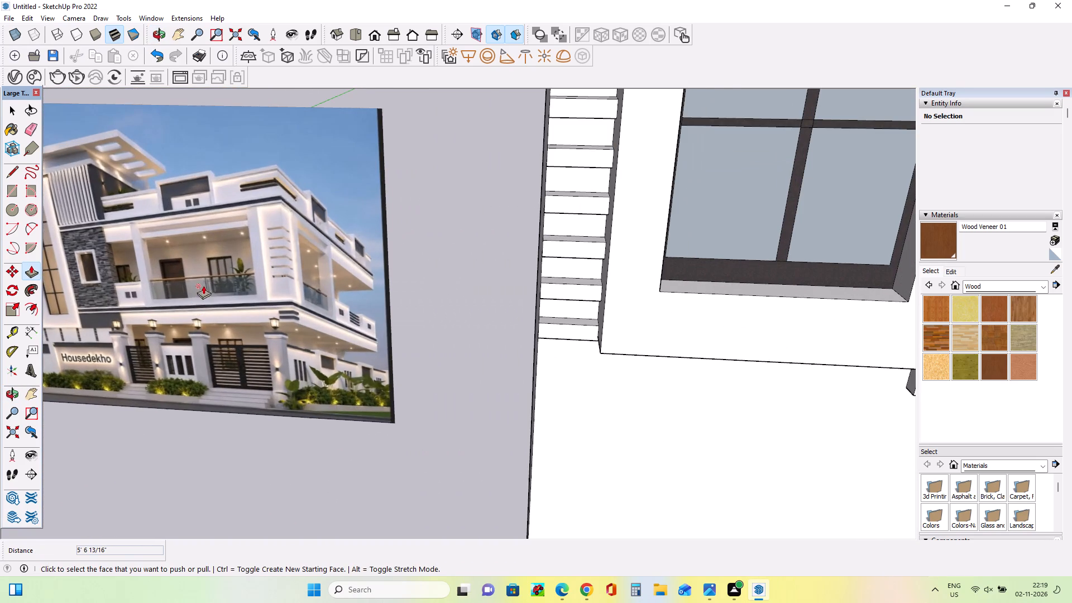
middle_click_drag(270, 251, 373, 236)
scroll(106, 277, "up", 5)
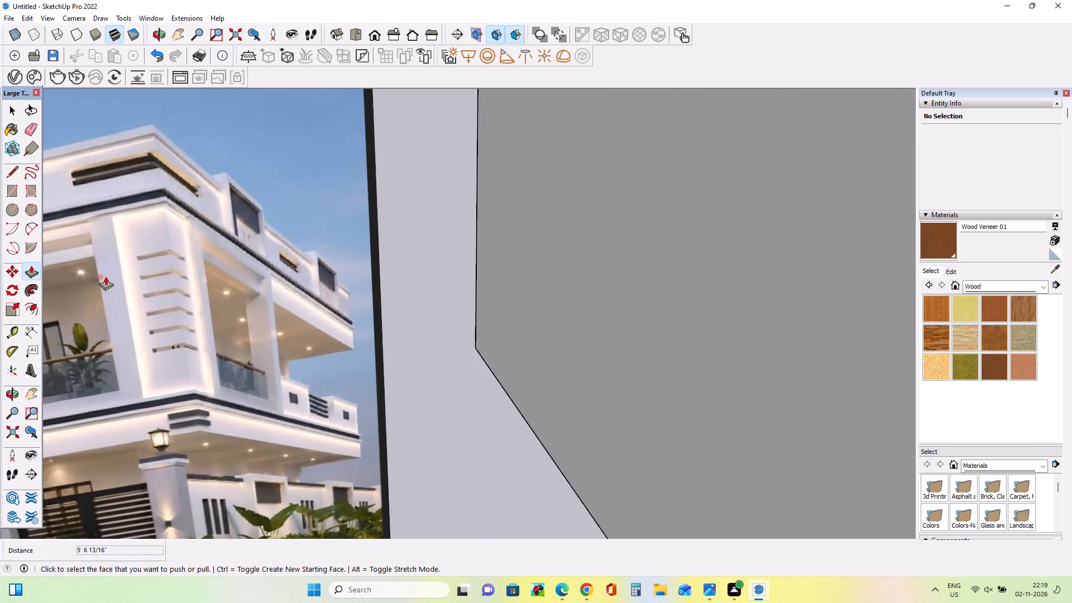
scroll(141, 266, "down", 8)
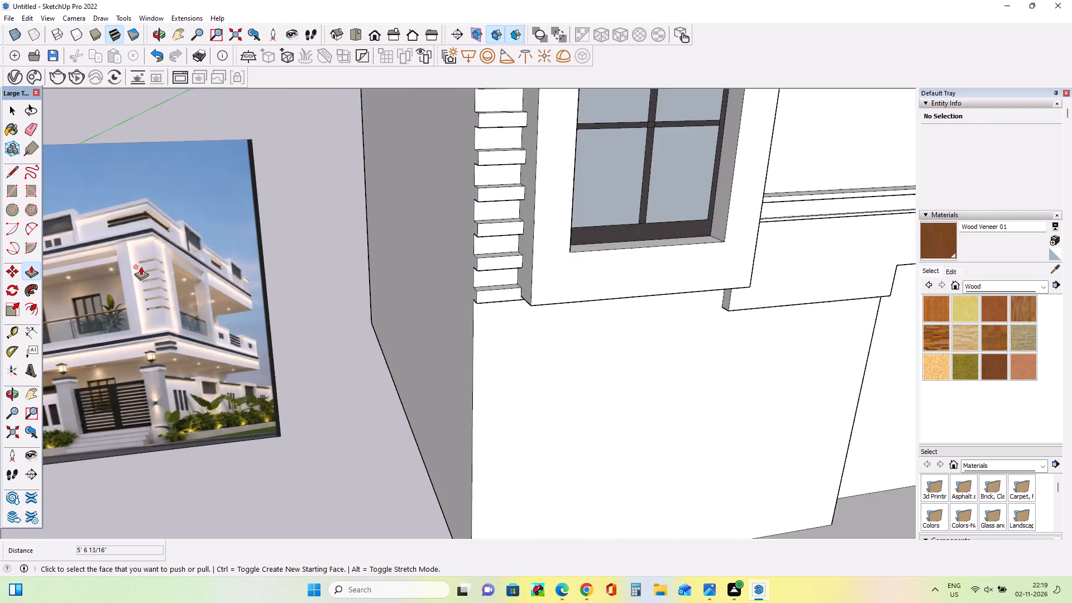
scroll(141, 266, "down", 14)
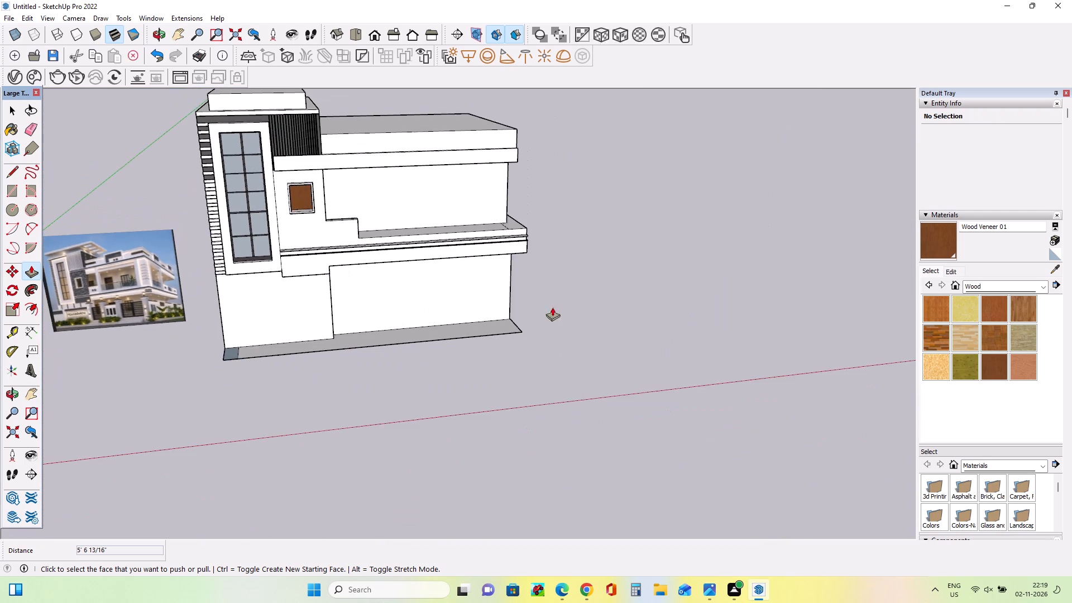
middle_click_drag(552, 308, 395, 350)
scroll(456, 212, "up", 3)
middle_click_drag(450, 217, 578, 209)
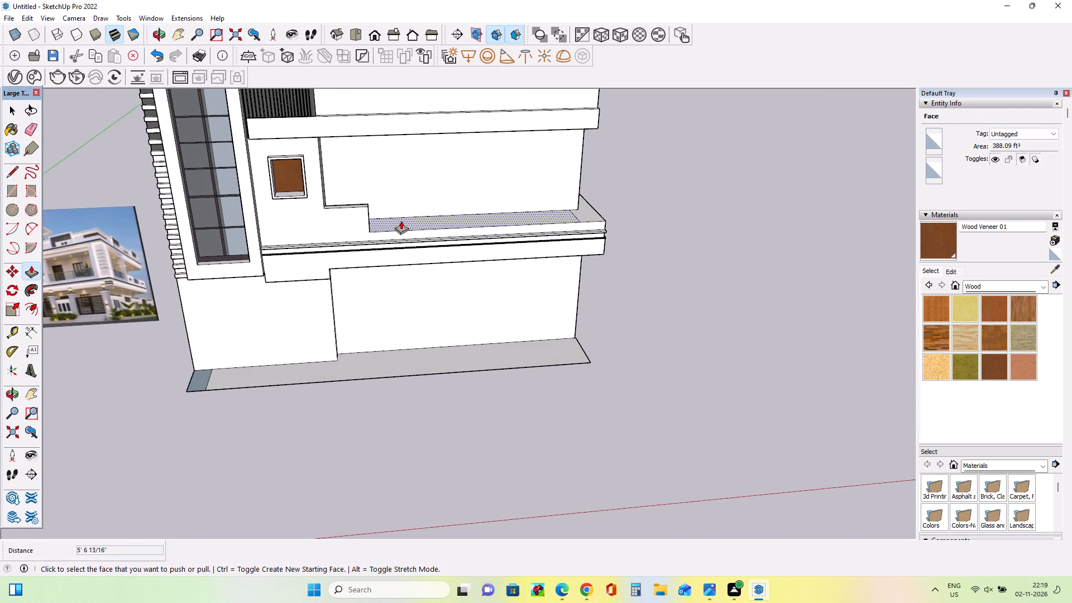
middle_click_drag(444, 252, 447, 274)
scroll(468, 233, "down", 3)
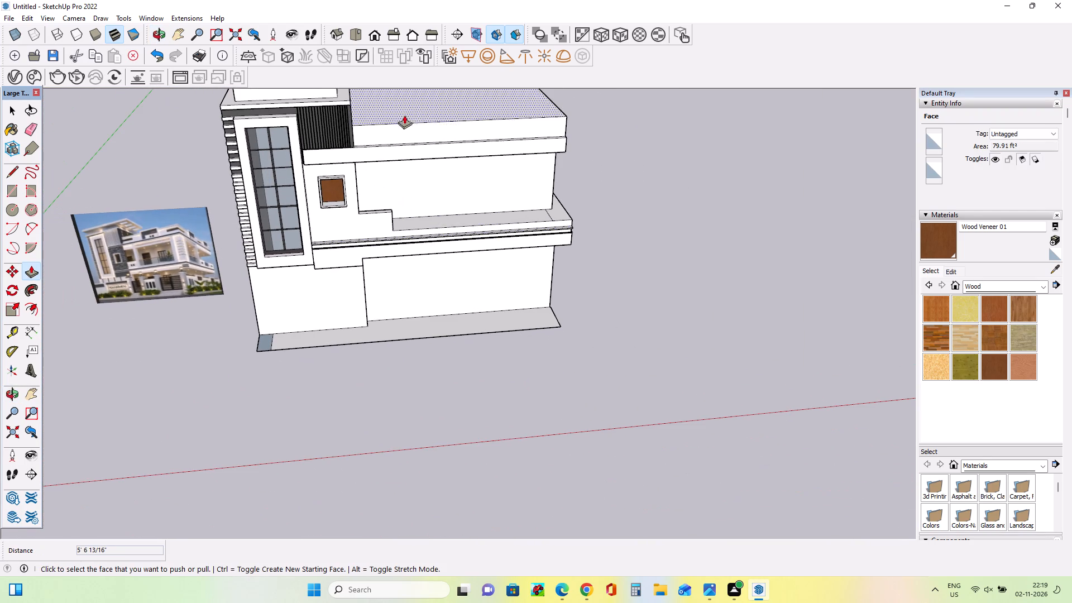
Draw a small rectangle of about 8.5 sq ft on the balcony floor against the free end of the parapet block.
middle_click_drag(393, 188, 389, 233)
left_click(11, 189)
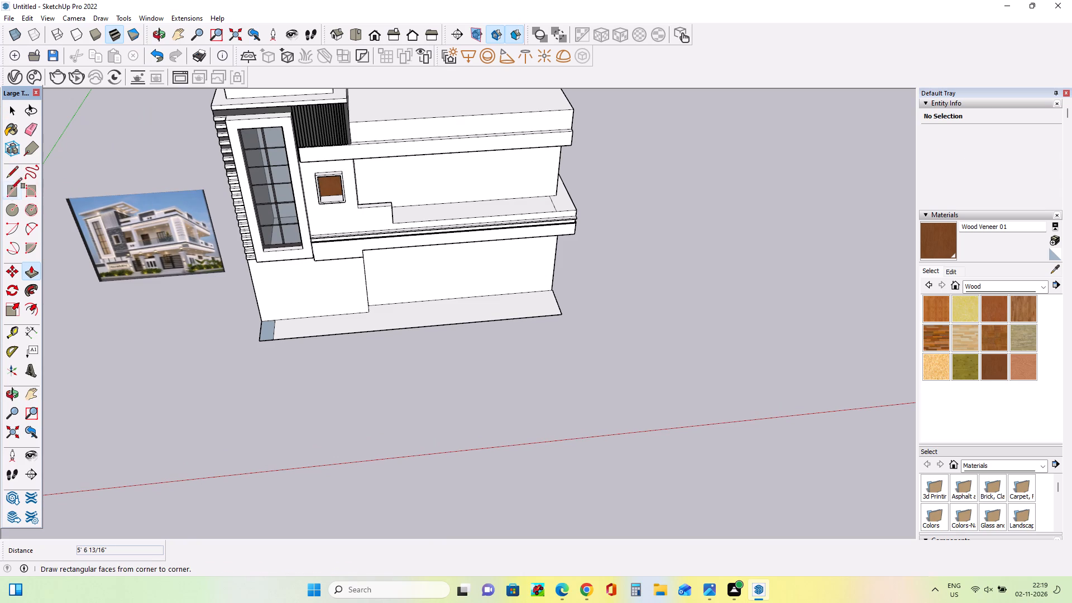
middle_click_drag(348, 229, 353, 293)
scroll(398, 210, "up", 8)
left_click(385, 216)
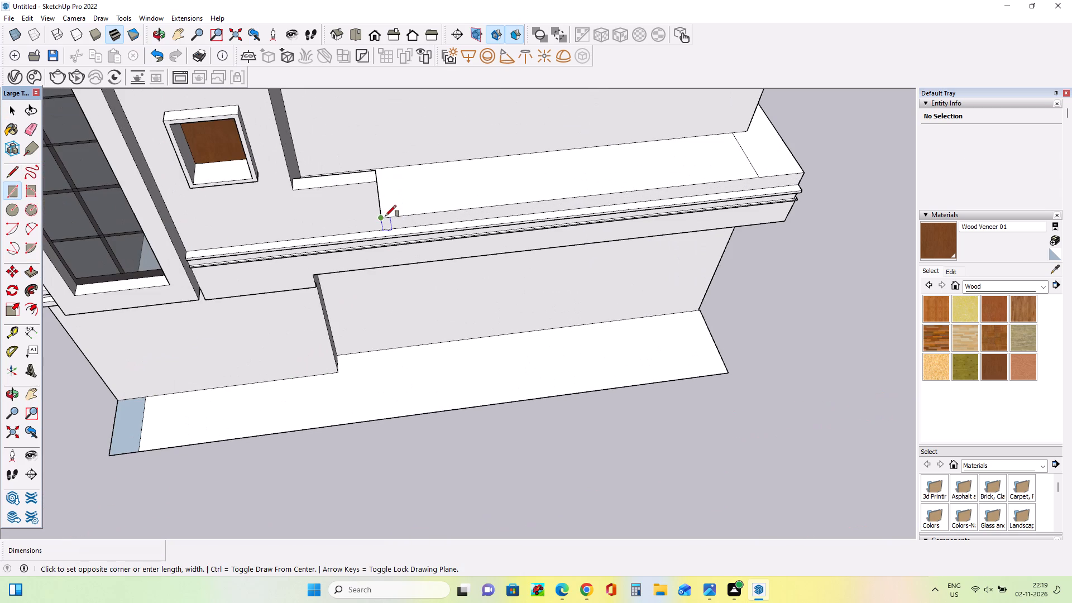
left_click(400, 196)
middle_click_drag(424, 226, 427, 217)
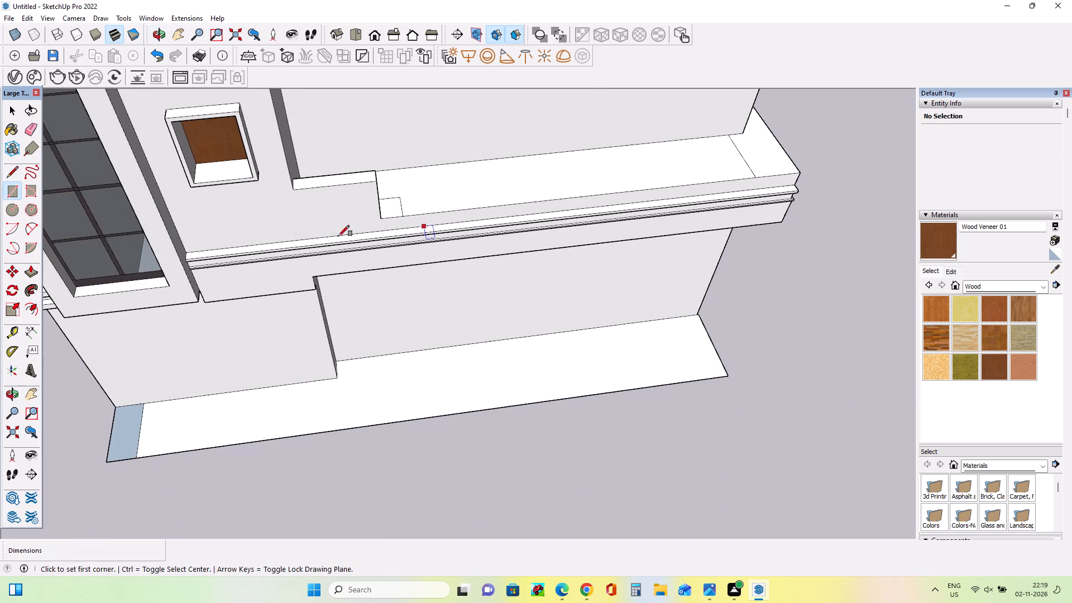
Pull the small floor rectangle up 5' 6 13/16", level with the top of the parapet block.
left_click(33, 272)
left_click_drag(394, 209, 392, 157)
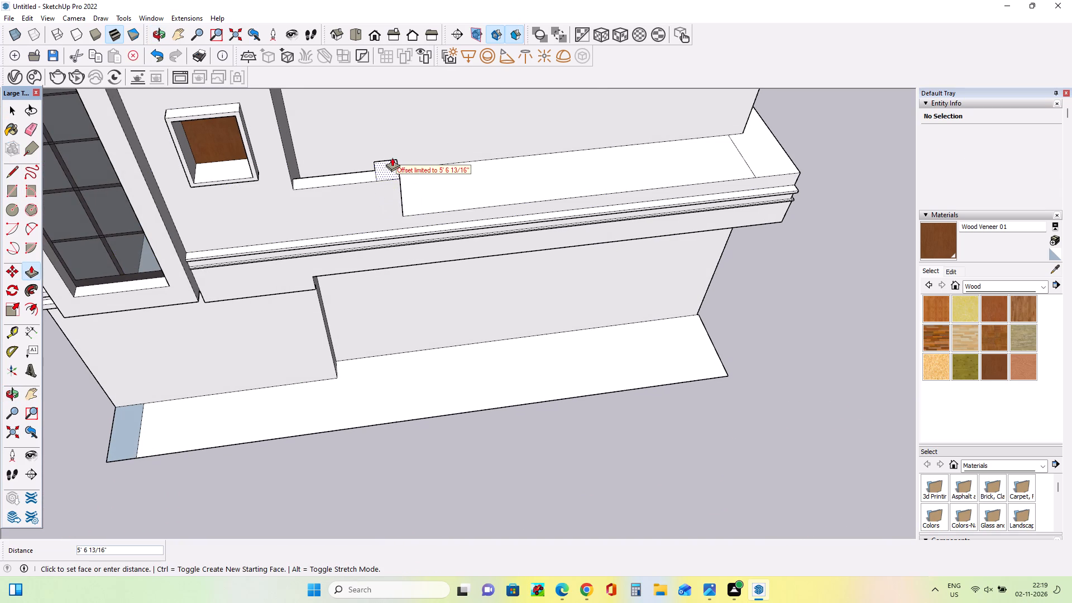
left_click_drag(392, 157, 390, 142)
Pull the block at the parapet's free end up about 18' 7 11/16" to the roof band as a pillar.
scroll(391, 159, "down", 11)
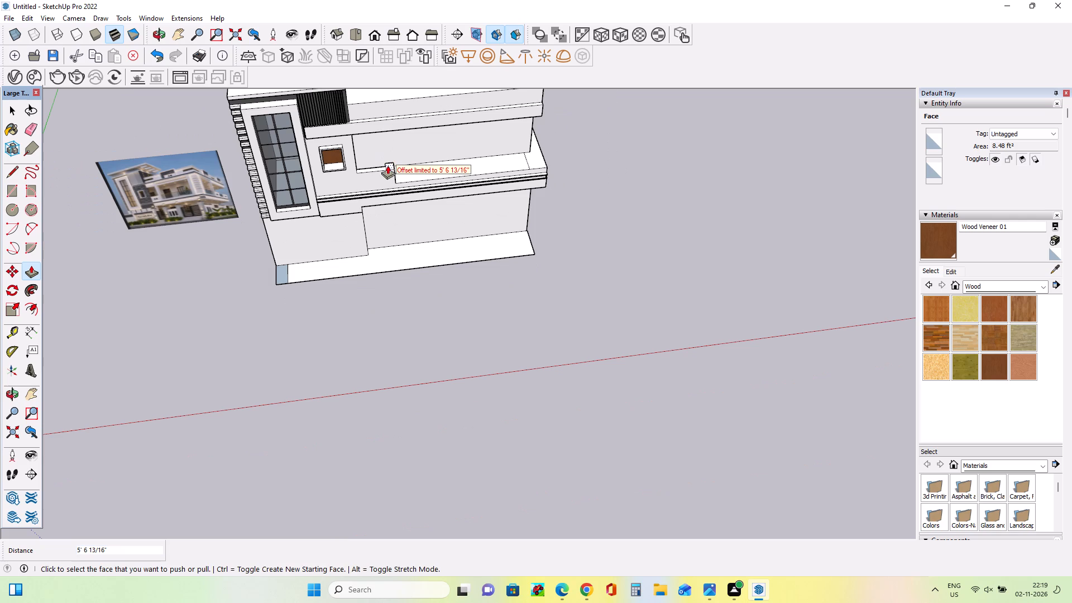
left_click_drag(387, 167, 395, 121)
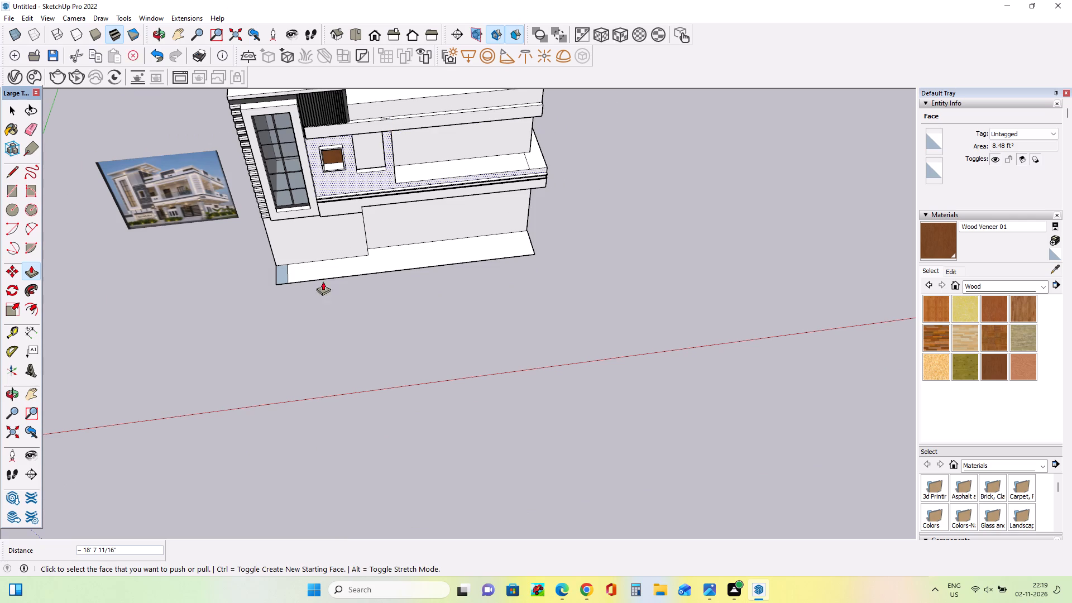
Compare the balcony pillar and the opening beside the small window with the reference image.
scroll(373, 294, "down", 4)
middle_click_drag(388, 222, 431, 57)
scroll(431, 56, "down", 1)
scroll(321, 257, "up", 4)
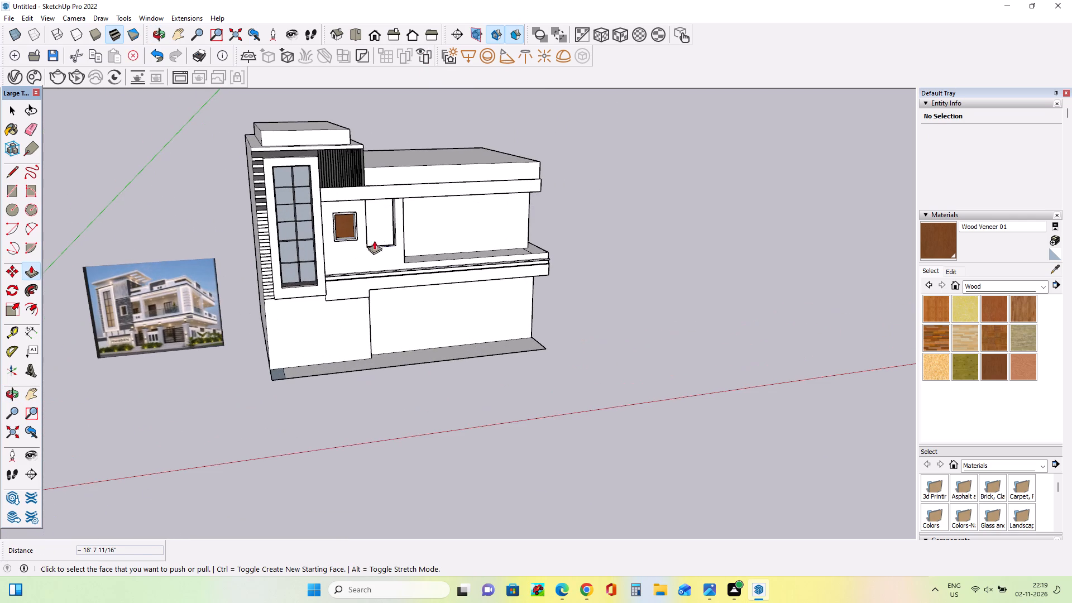
scroll(387, 216, "up", 3)
middle_click_drag(431, 209, 383, 231)
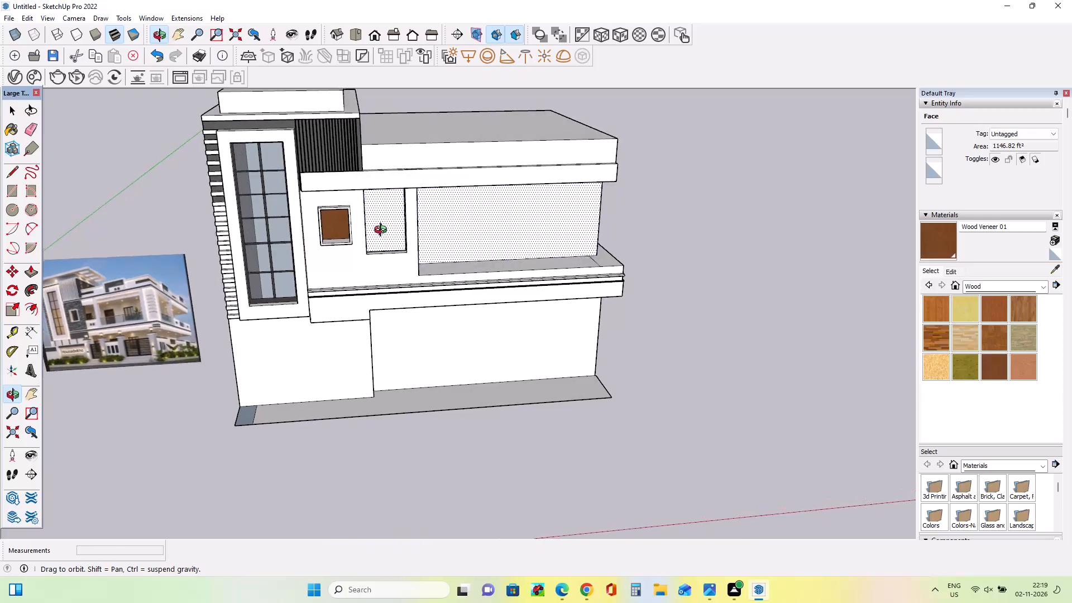
middle_click_drag(383, 231, 383, 231)
scroll(429, 185, "up", 2)
scroll(377, 242, "down", 5)
scroll(119, 309, "up", 10)
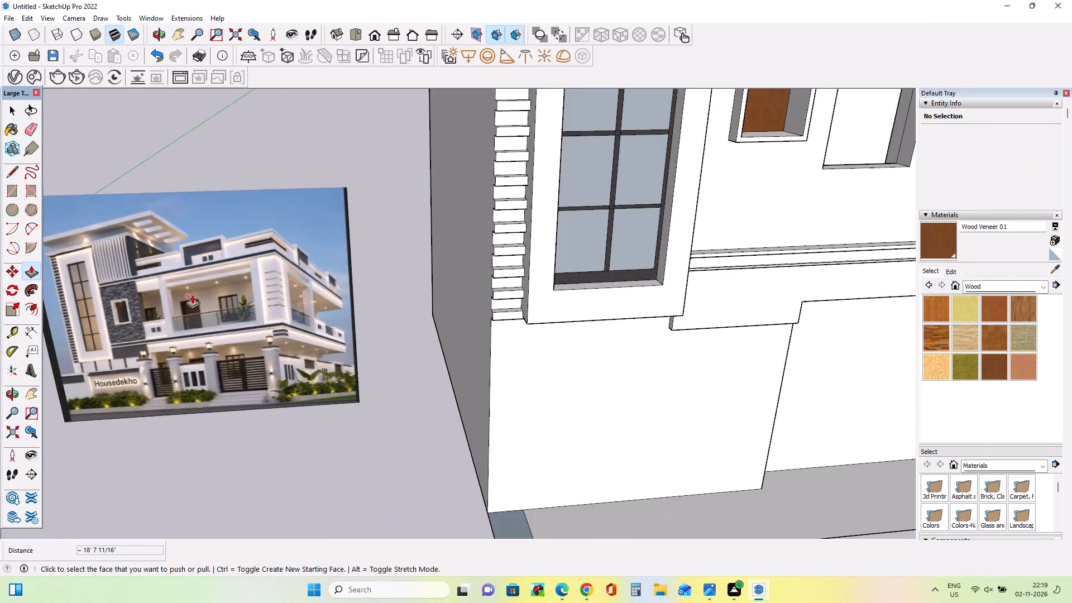
scroll(192, 295, "up", 4)
scroll(109, 300, "down", 14)
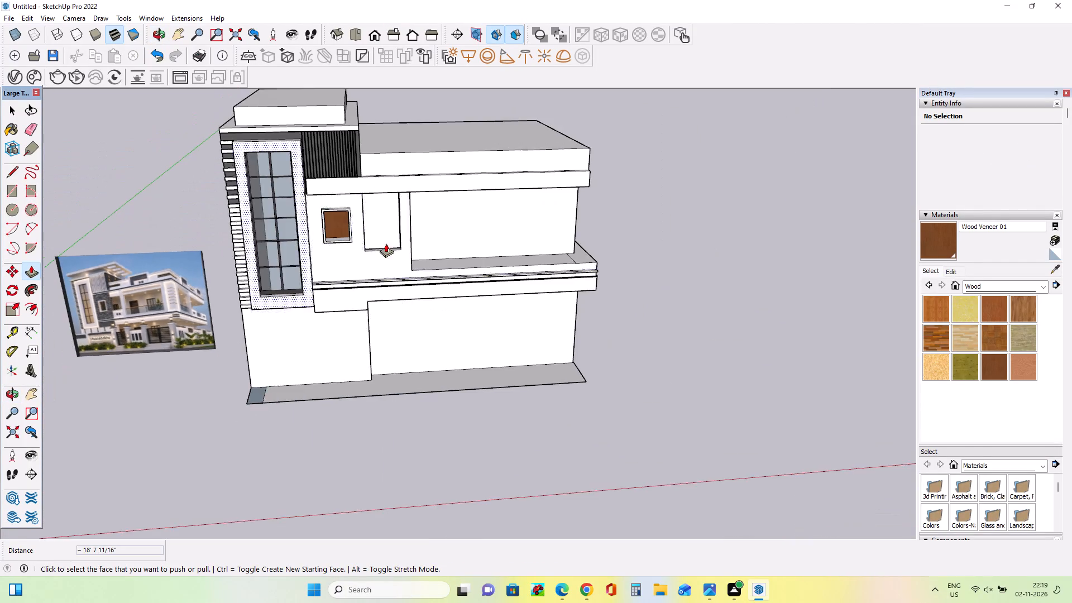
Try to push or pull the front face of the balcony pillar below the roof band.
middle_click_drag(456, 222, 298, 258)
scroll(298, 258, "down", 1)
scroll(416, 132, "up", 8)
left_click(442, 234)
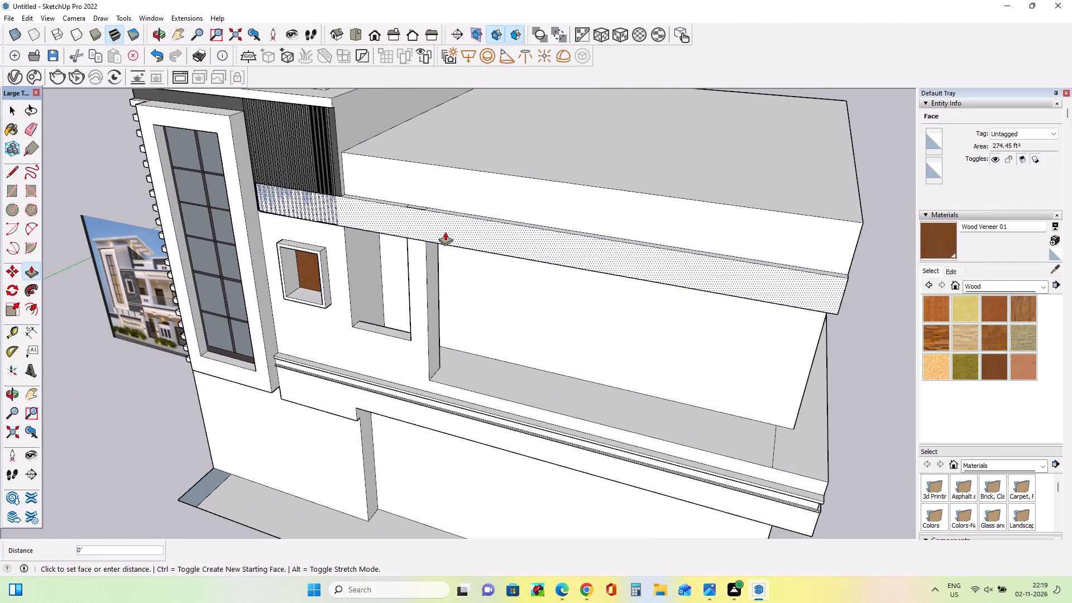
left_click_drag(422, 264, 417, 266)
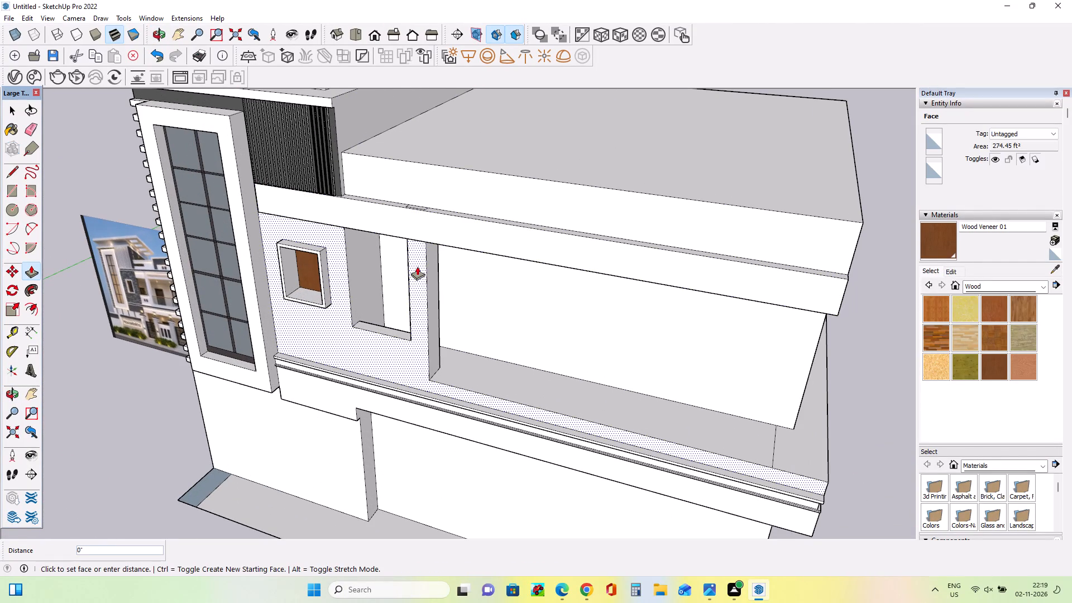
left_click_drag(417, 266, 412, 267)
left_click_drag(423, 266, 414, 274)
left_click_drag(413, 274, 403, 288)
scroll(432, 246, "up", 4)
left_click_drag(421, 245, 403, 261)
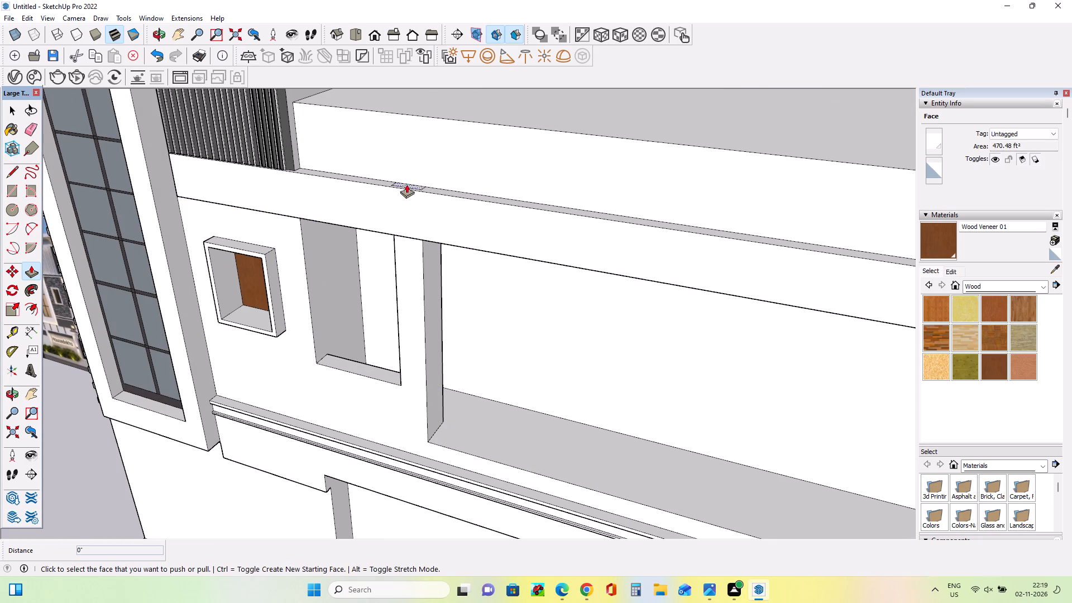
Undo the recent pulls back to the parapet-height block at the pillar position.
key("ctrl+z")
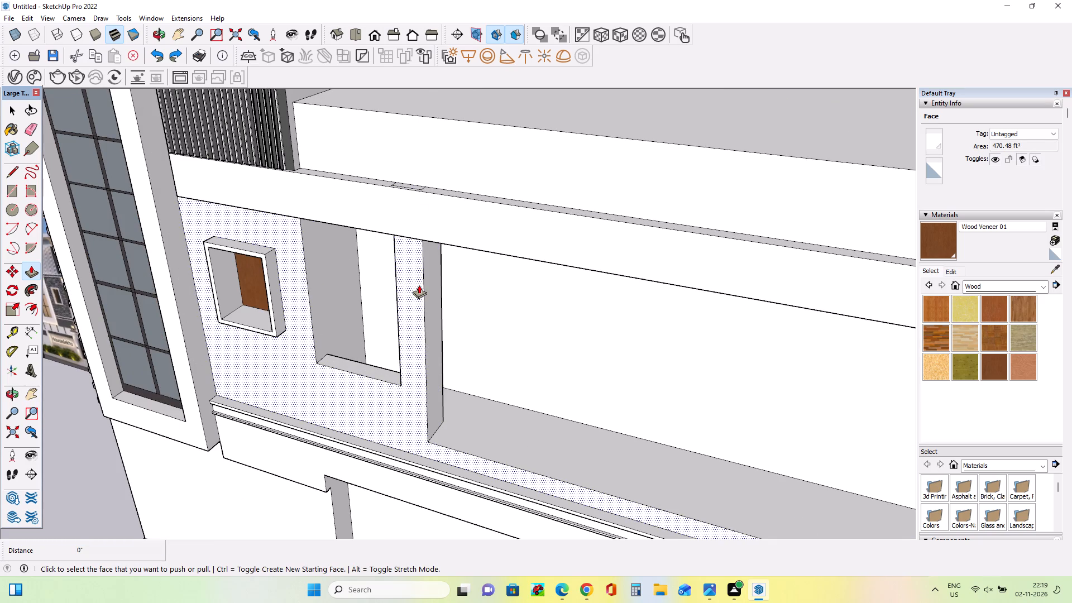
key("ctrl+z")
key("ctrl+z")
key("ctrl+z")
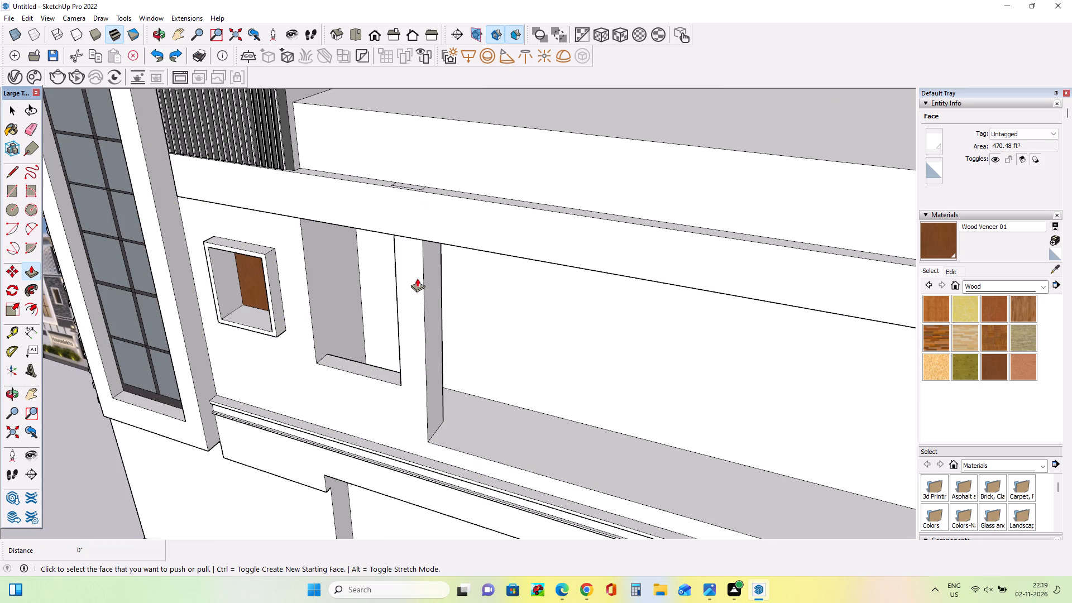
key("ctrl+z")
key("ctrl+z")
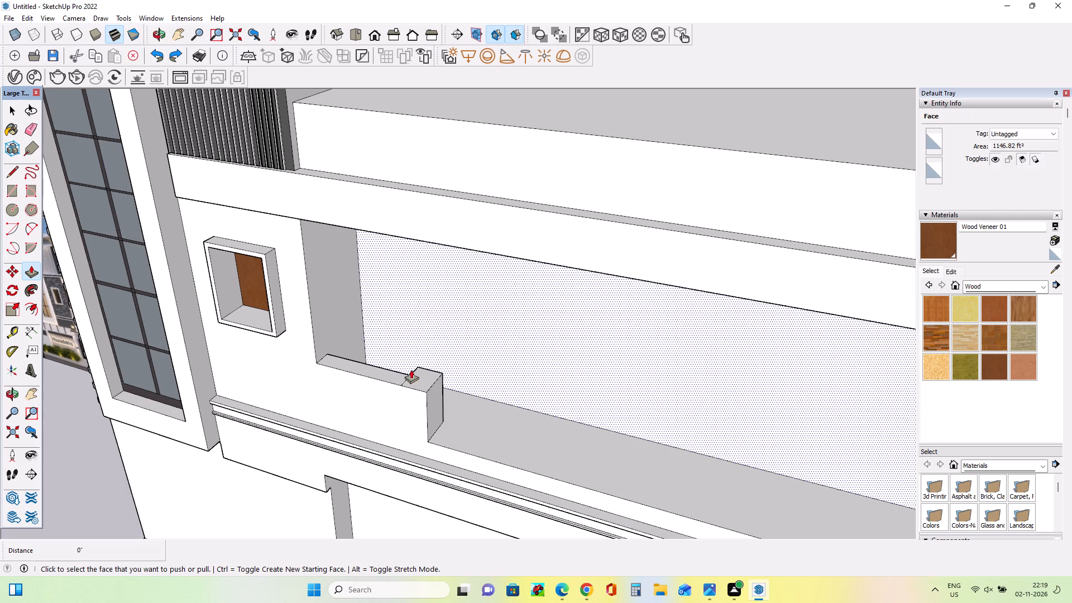
Pull the block at the parapet's free end up 14' 3 1/8" to meet the underside of the roof band.
left_click_drag(414, 380, 408, 237)
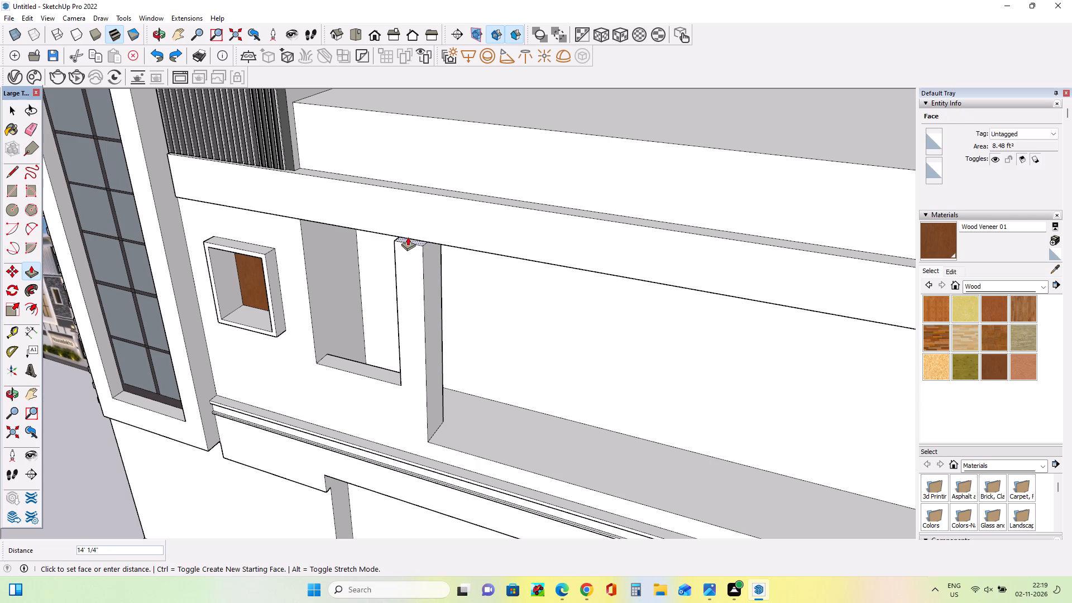
left_click_drag(408, 237, 409, 234)
middle_click_drag(457, 253, 491, 294)
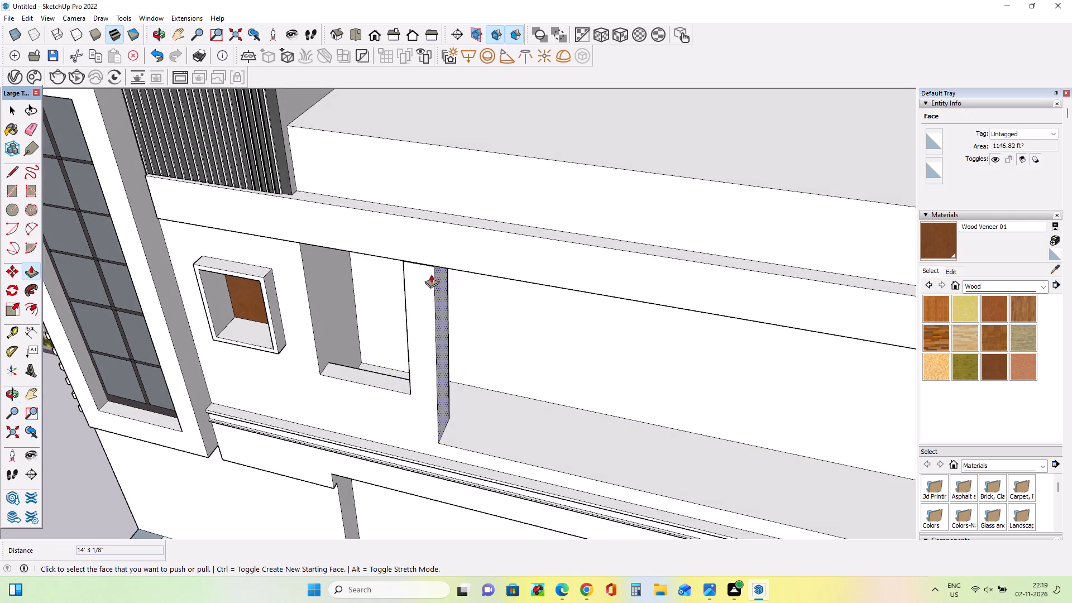
Pull the top face of the balcony pillar up 5' 5/8" through the roof band so it projects above the band.
scroll(419, 267, "up", 4)
left_click(448, 246)
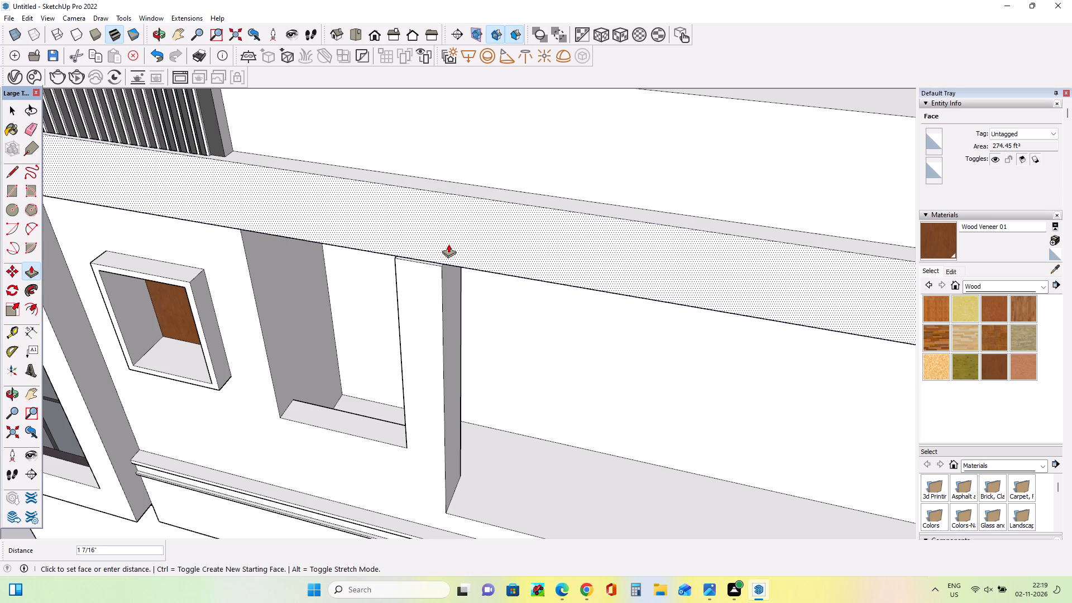
scroll(428, 264, "up", 3)
left_click_drag(428, 263, 424, 267)
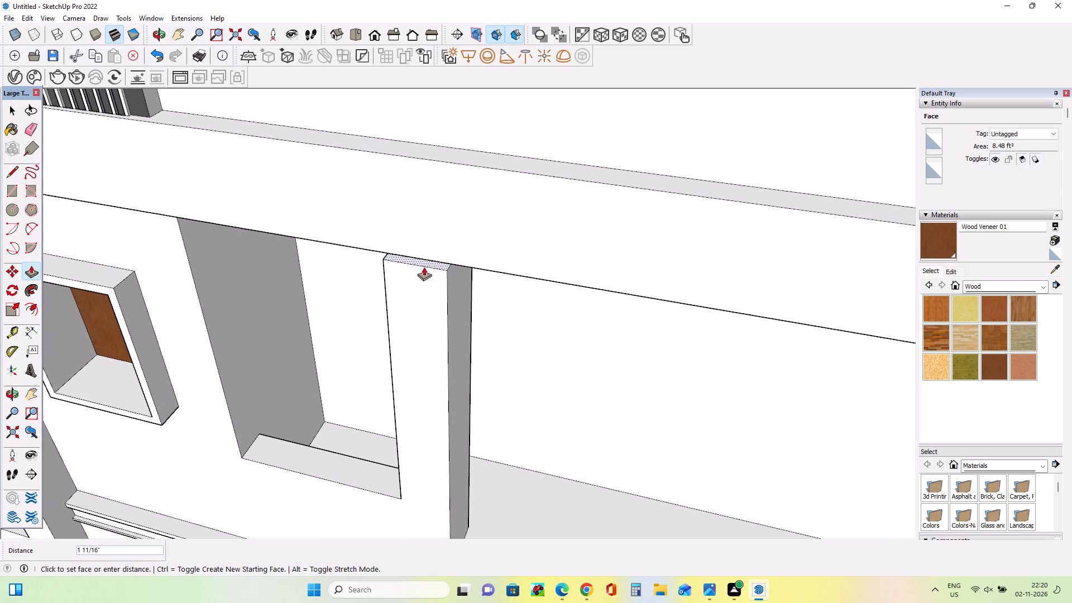
left_click_drag(424, 267, 423, 267)
left_click_drag(419, 286, 410, 289)
left_click_drag(444, 298, 402, 307)
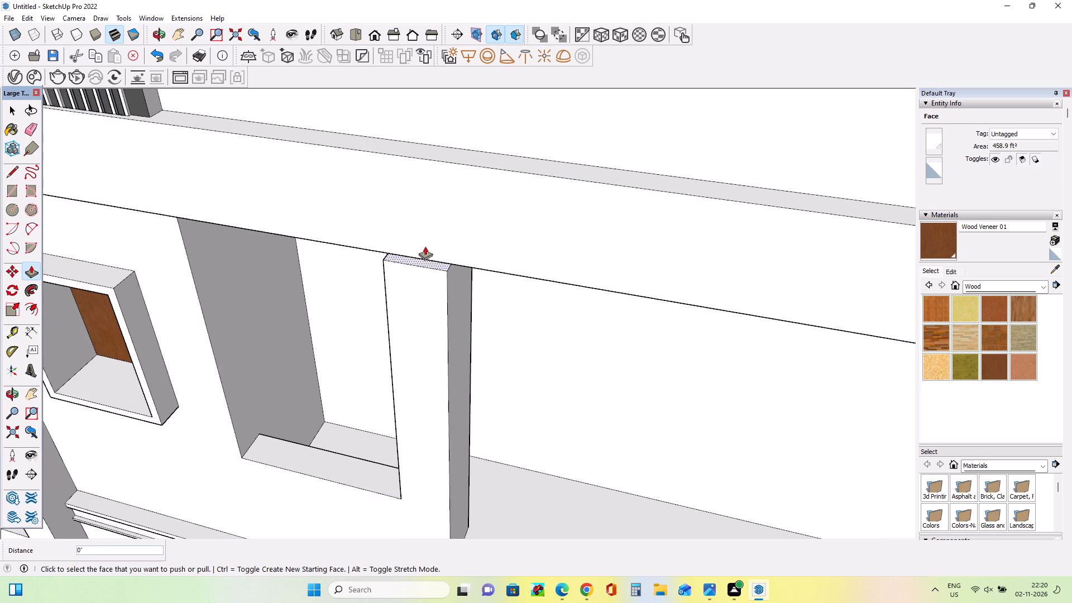
scroll(425, 246, "up", 4)
left_click_drag(419, 270, 420, 131)
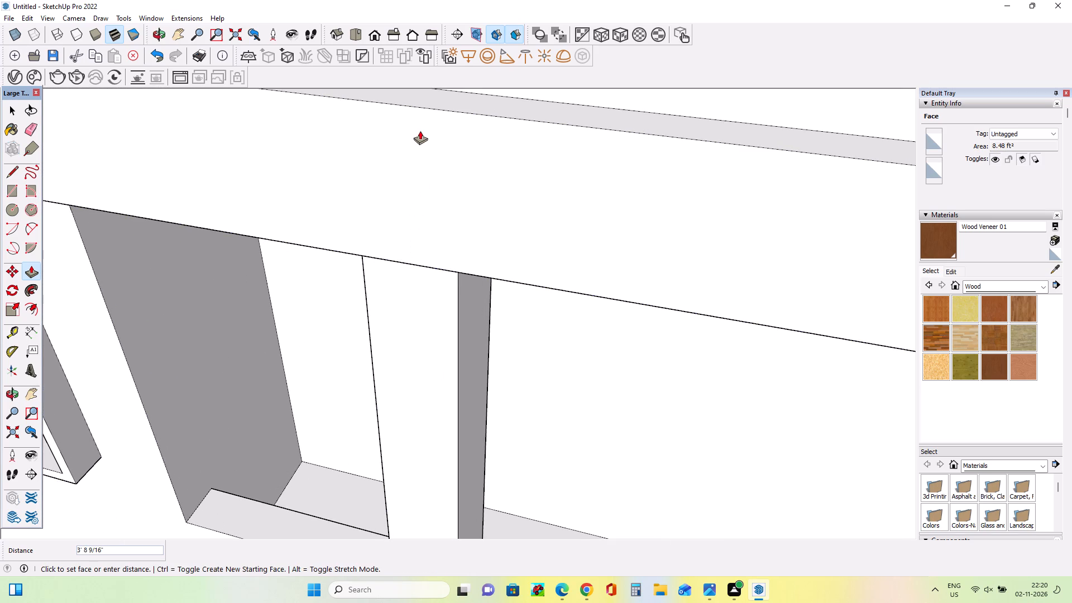
left_click_drag(420, 131, 419, 109)
Compare the pillar and roof band of the upper-floor balcony with the reference image.
scroll(420, 131, "down", 11)
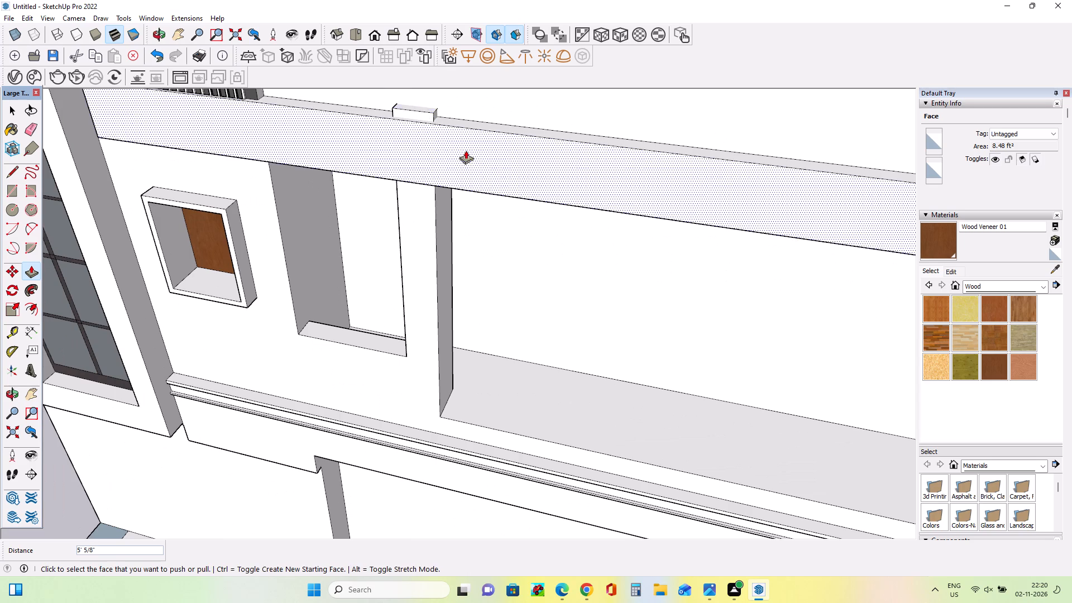
scroll(477, 159, "down", 12)
middle_click_drag(421, 198, 457, 92)
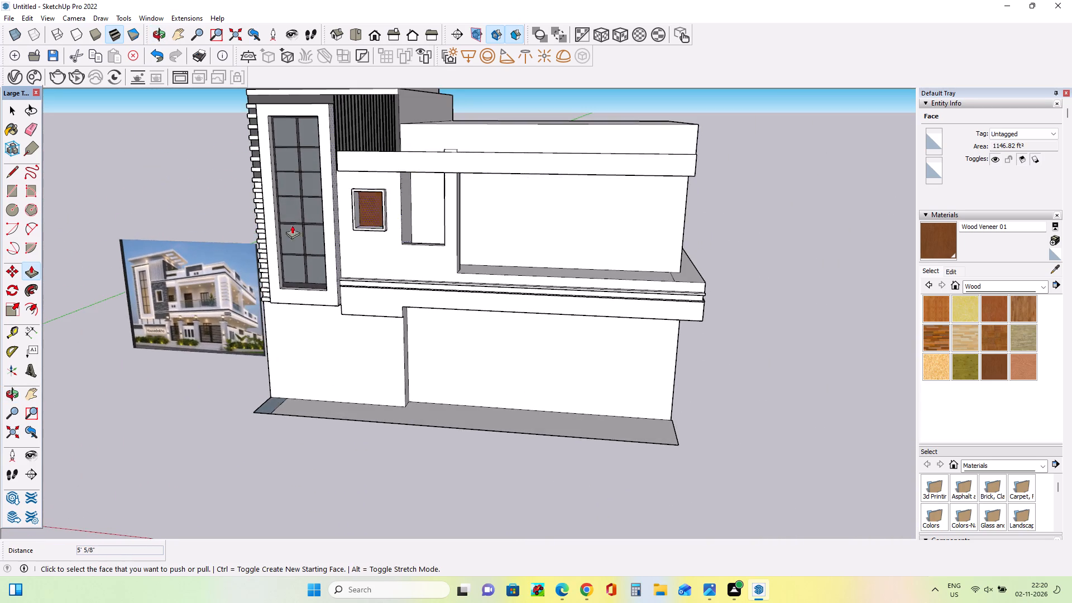
scroll(208, 332, "up", 5)
middle_click_drag(167, 277, 194, 235)
scroll(130, 265, "up", 3)
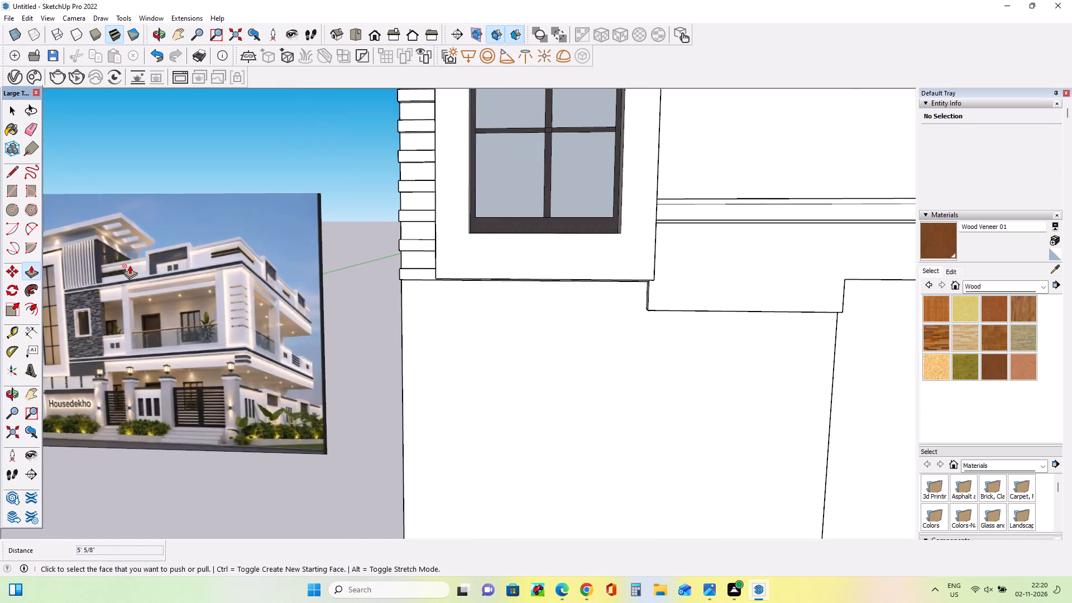
scroll(141, 278, "up", 4)
middle_click_drag(149, 313, 209, 318)
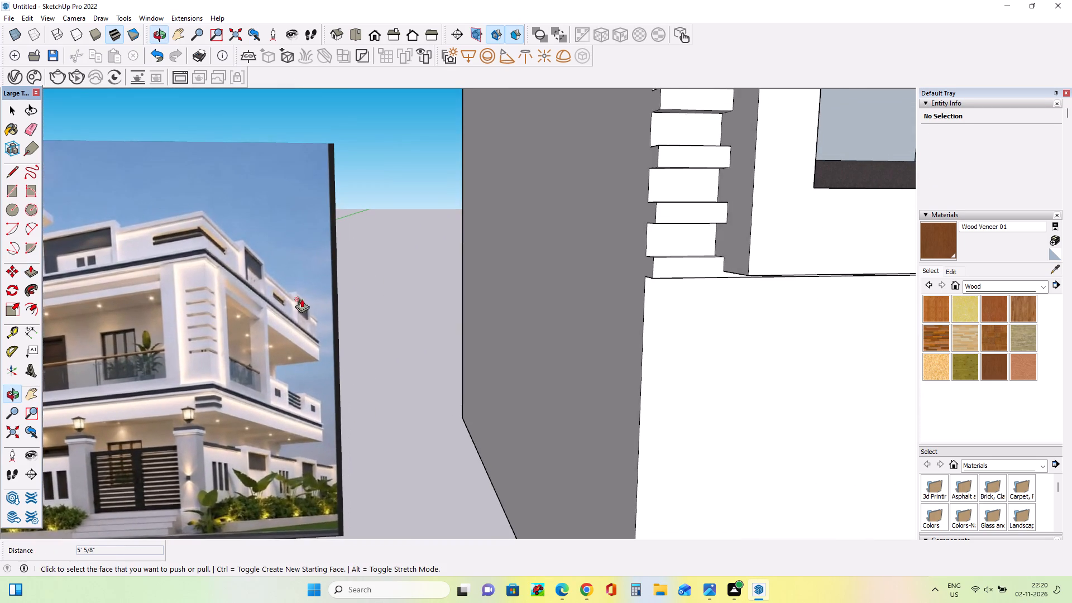
scroll(317, 295, "down", 11)
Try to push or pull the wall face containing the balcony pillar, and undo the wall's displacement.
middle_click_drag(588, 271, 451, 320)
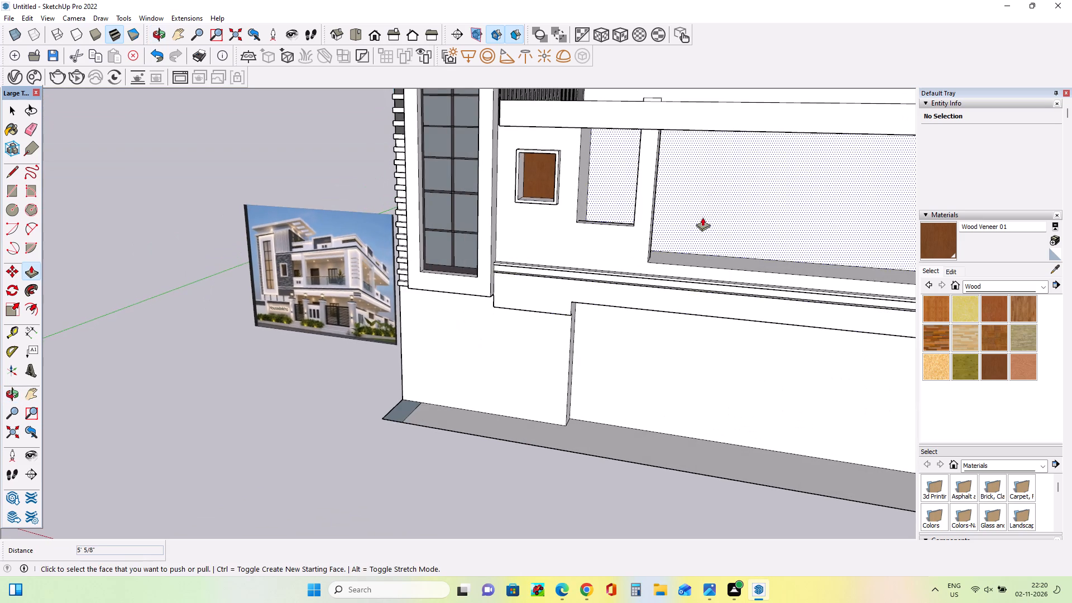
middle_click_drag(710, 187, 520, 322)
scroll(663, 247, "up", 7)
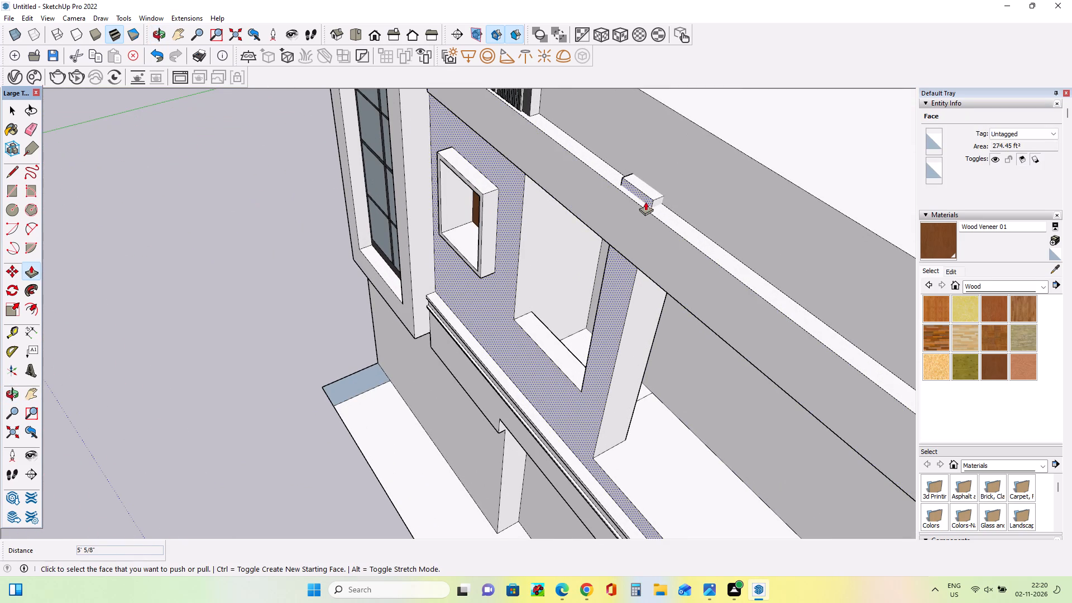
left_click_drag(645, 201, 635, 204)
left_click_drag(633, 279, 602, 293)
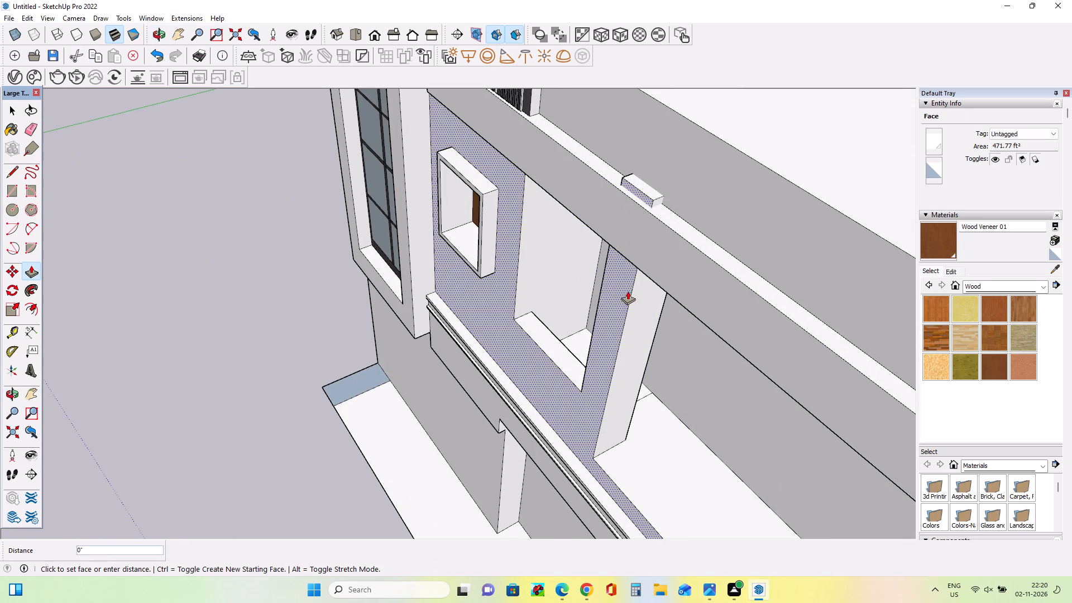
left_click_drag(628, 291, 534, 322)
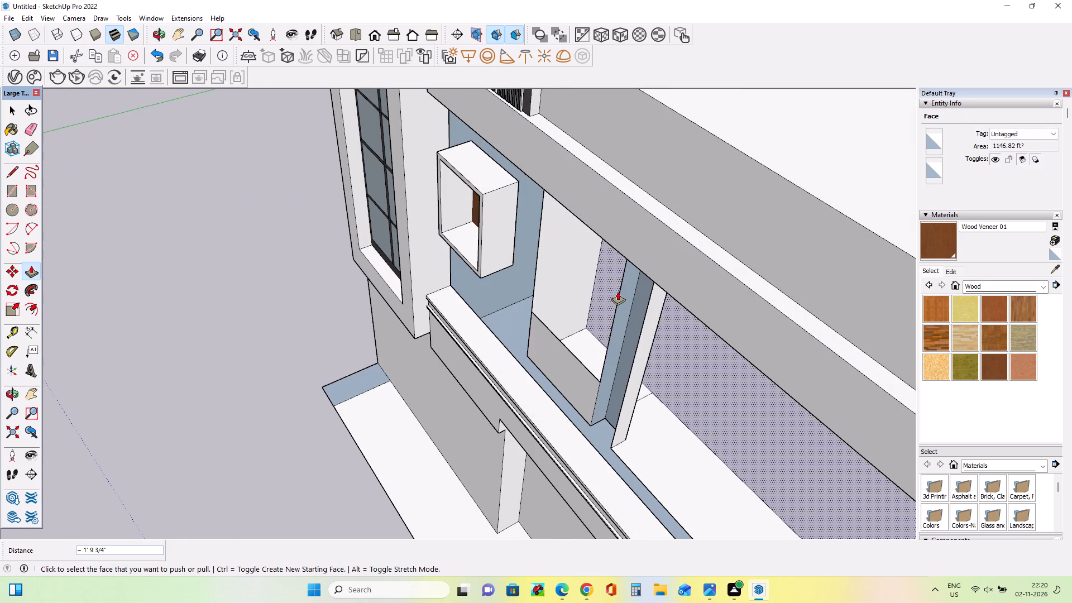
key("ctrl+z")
Draw a rectangle about 2' 5 1/4" by 3' 11 5/16" on the roof band's front face, directly above the balcony pillar.
middle_click_drag(619, 285, 729, 188)
scroll(431, 279, "down", 5)
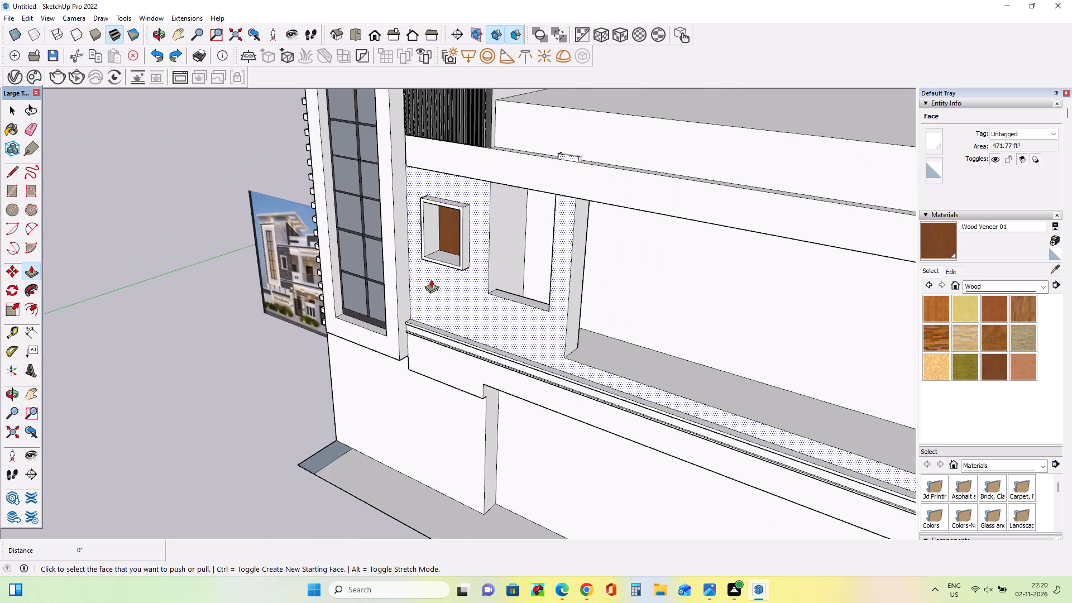
scroll(431, 279, "down", 3)
middle_click_drag(601, 247, 737, 182)
scroll(480, 170, "up", 7)
middle_click_drag(544, 213, 567, 274)
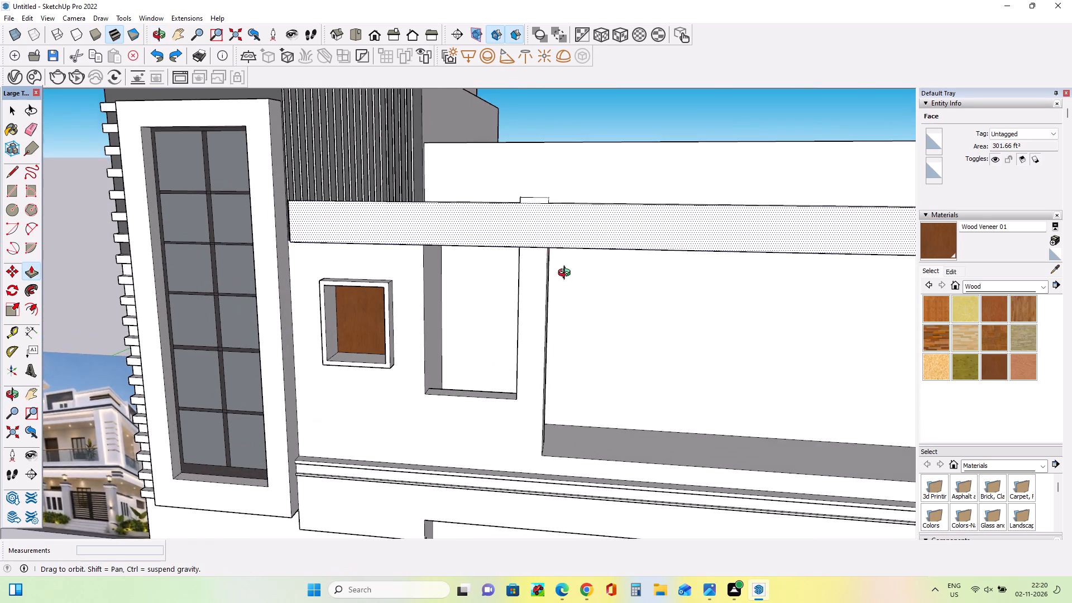
middle_click_drag(567, 274, 567, 276)
left_click(7, 190)
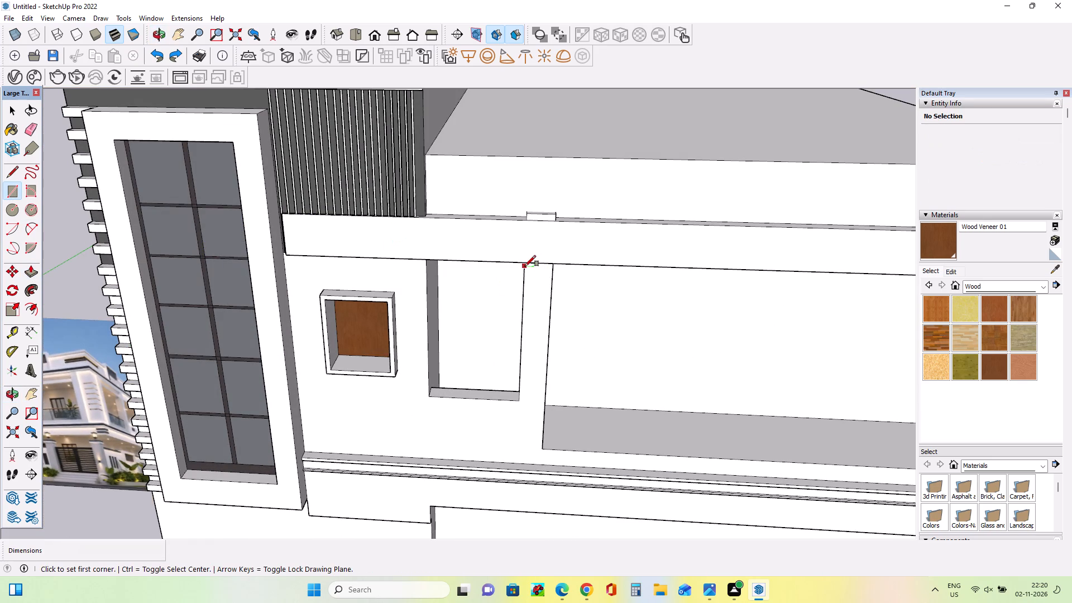
left_click(525, 262)
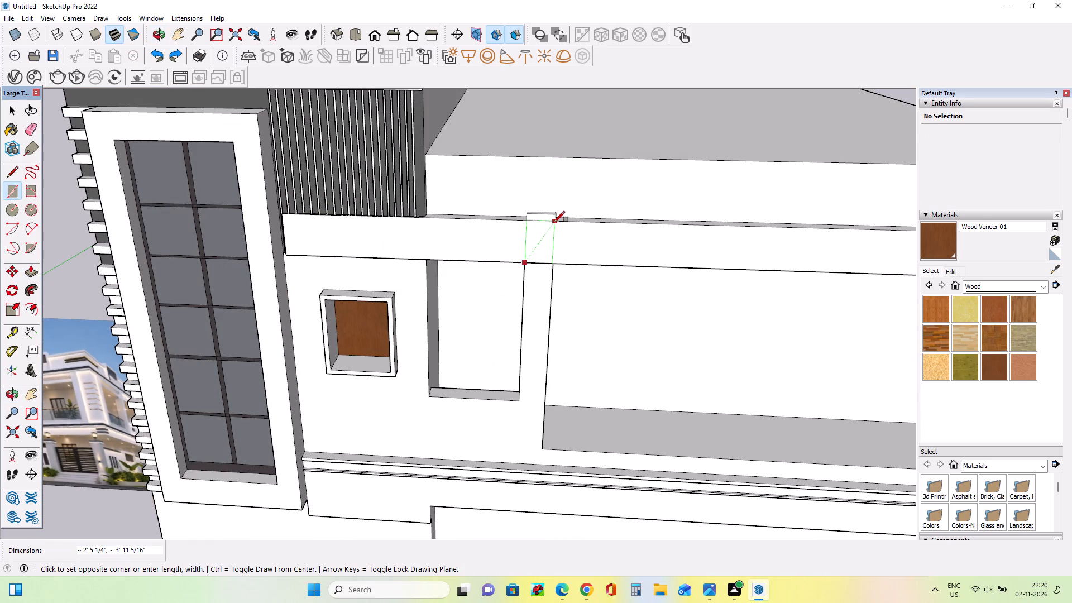
left_click(554, 222)
Pull the rectangle on the roof band outward 10 1/4" to form a projecting block.
middle_click_drag(567, 275, 589, 312)
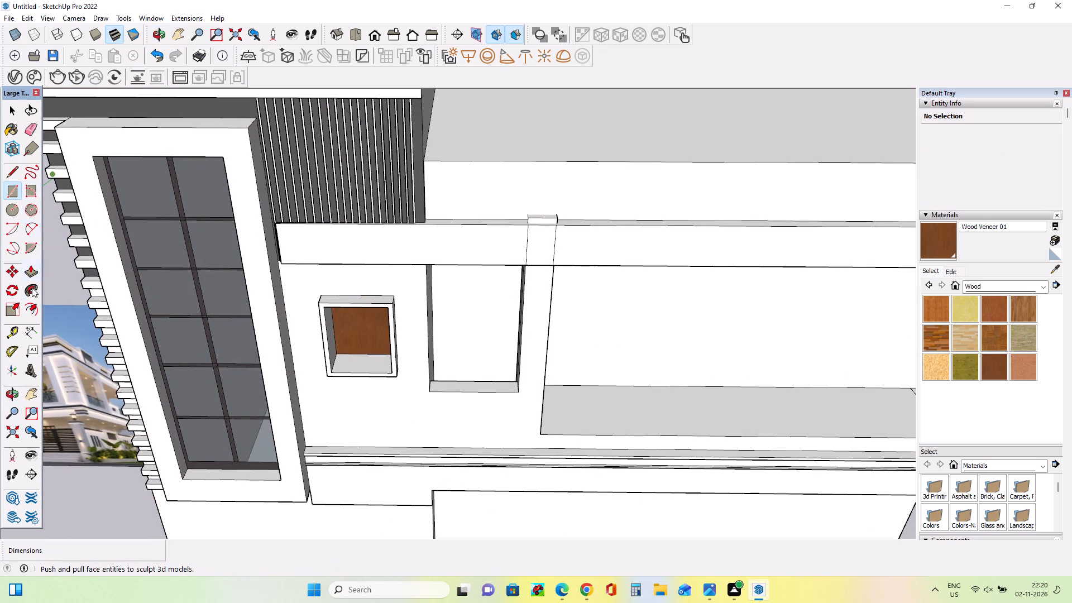
left_click(30, 268)
left_click(542, 240)
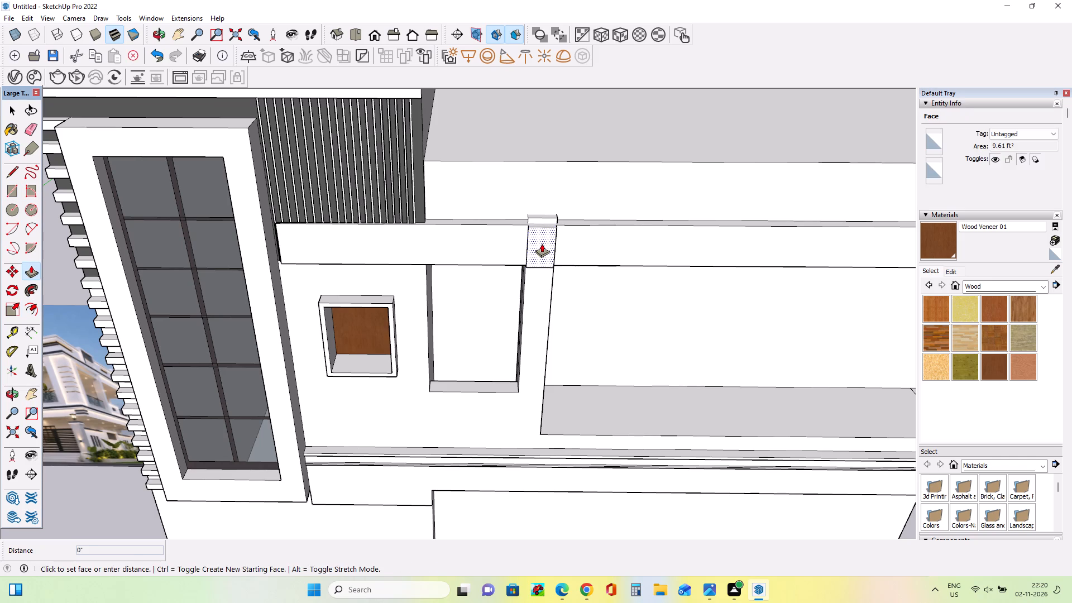
middle_click_drag(544, 290, 621, 40)
scroll(535, 266, "up", 3)
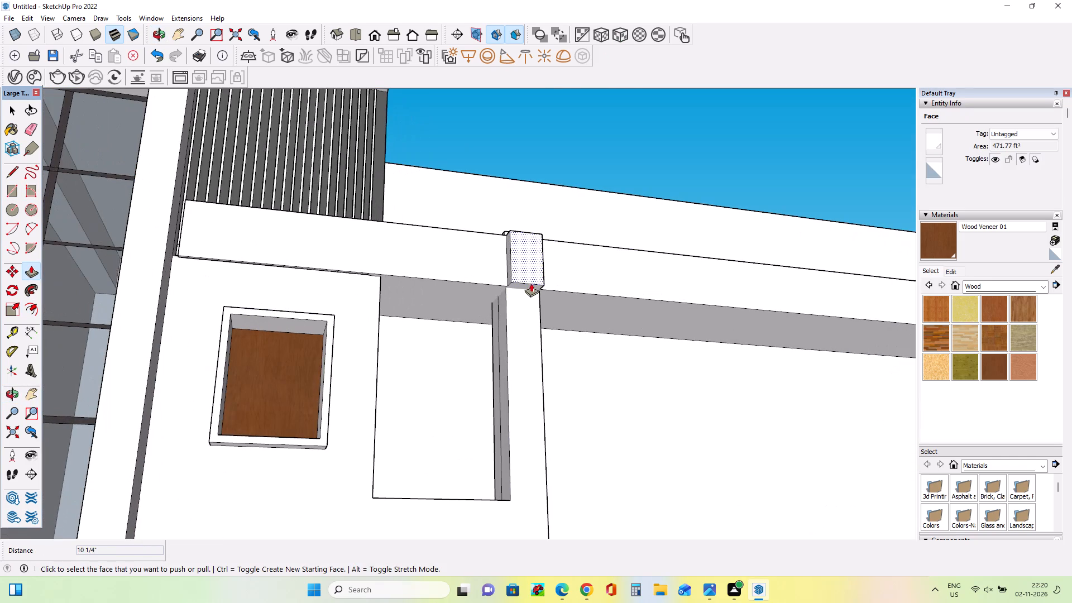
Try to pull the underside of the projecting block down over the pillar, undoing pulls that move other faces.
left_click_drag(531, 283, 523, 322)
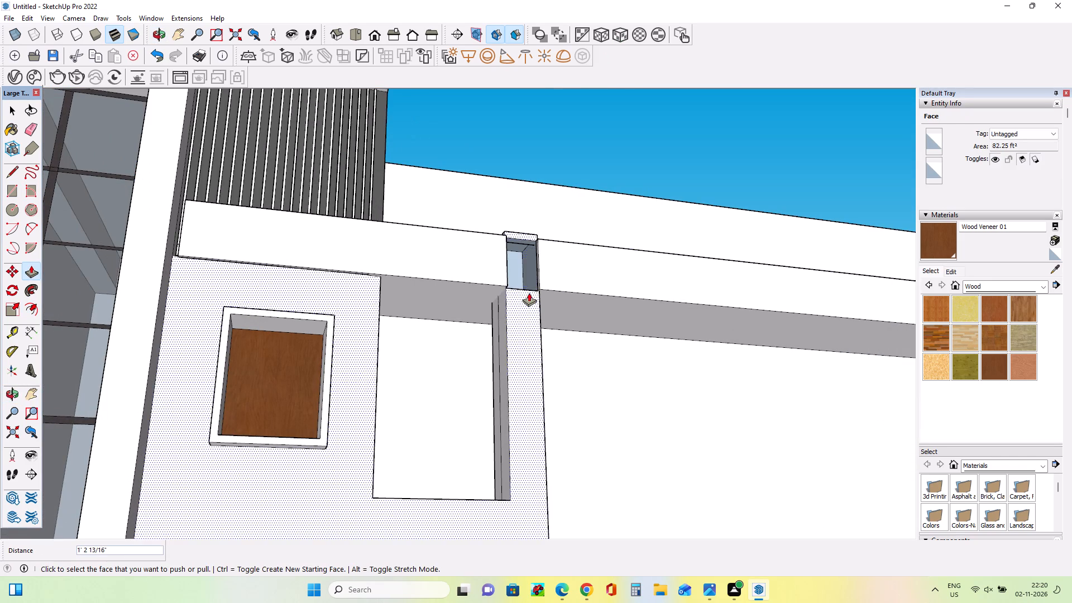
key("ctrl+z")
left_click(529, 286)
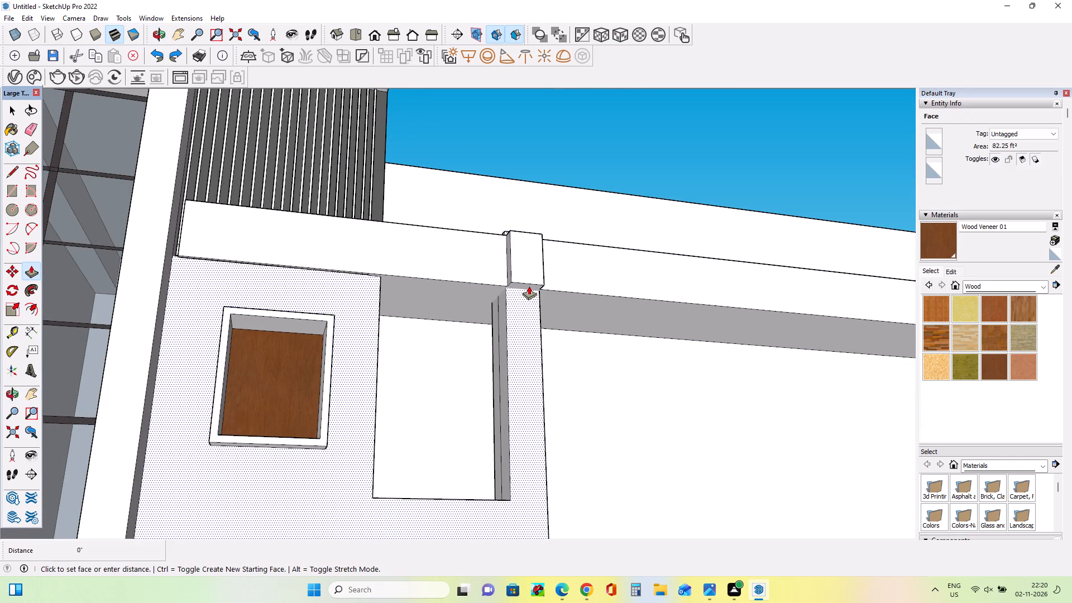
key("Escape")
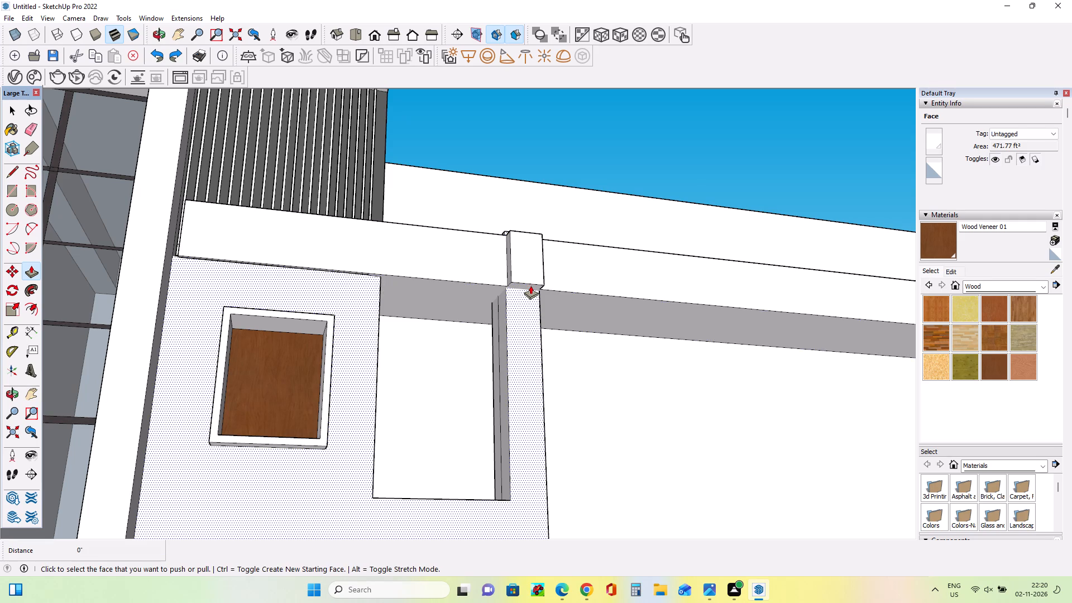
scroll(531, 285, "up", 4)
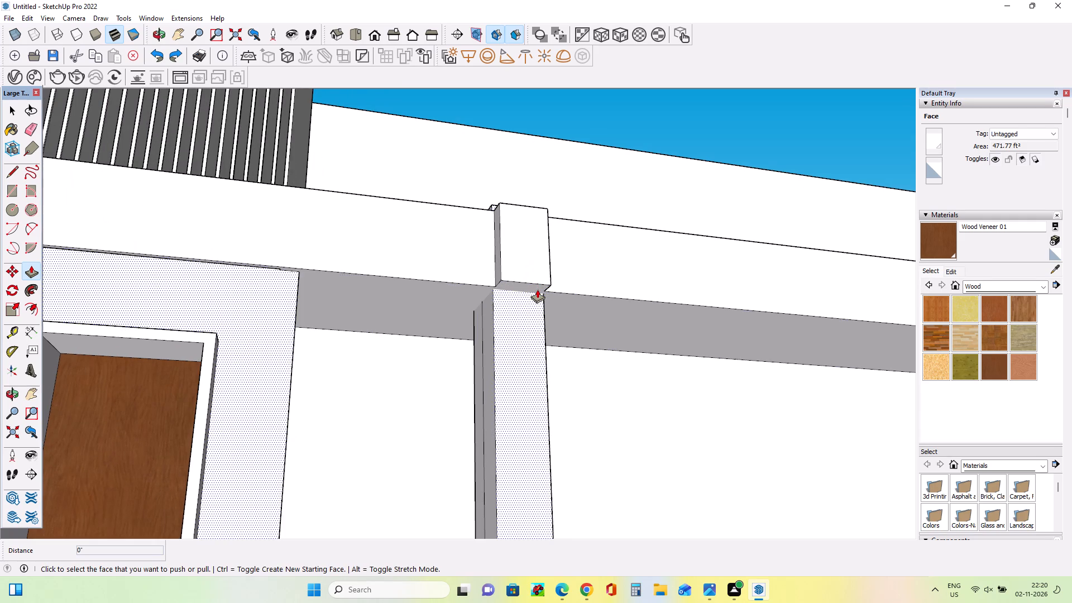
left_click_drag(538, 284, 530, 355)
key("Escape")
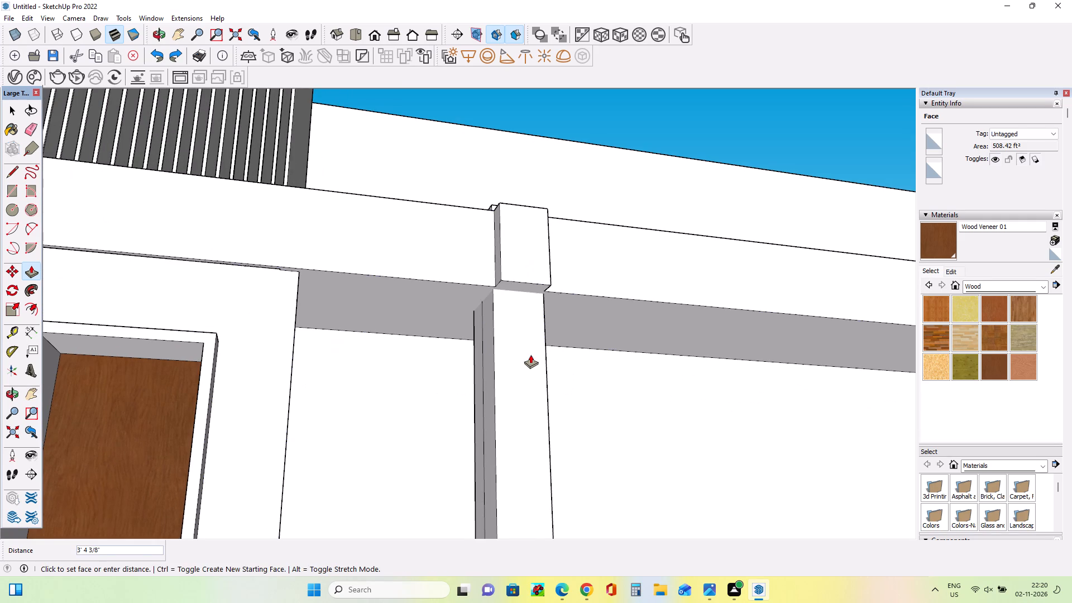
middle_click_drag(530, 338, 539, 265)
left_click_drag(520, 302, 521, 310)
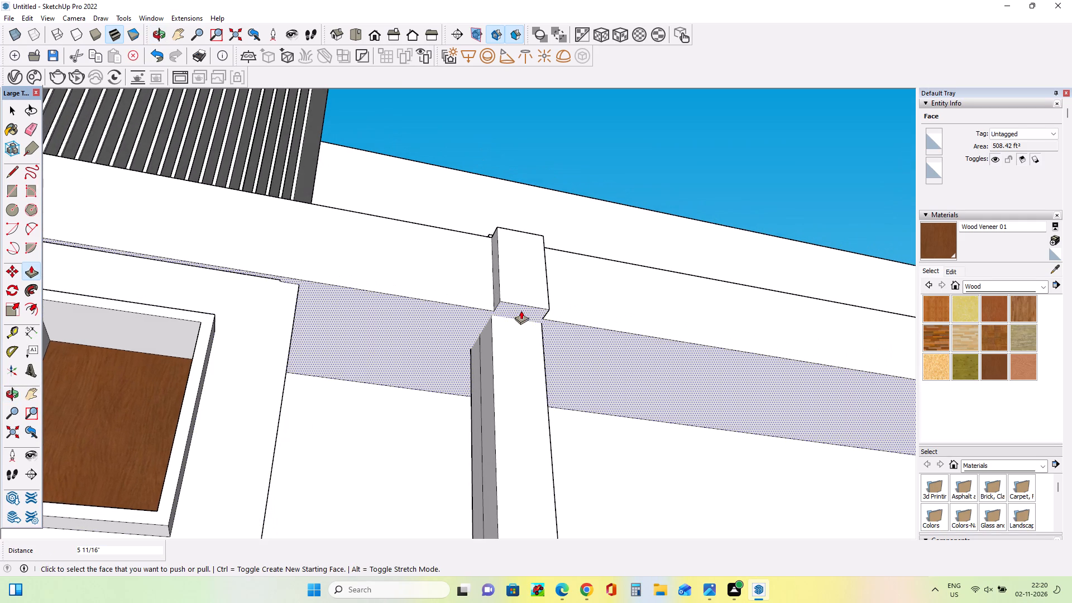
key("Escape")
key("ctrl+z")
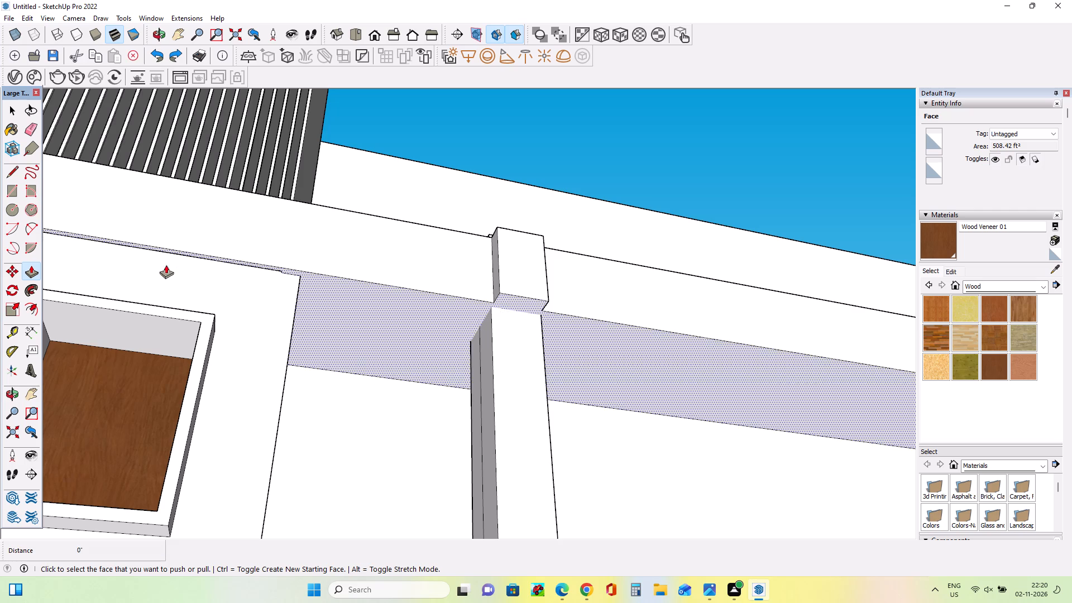
Draw a line about 2' 5 1/4" long across the back edge of the projecting block's underside to separate its face.
left_click(4, 176)
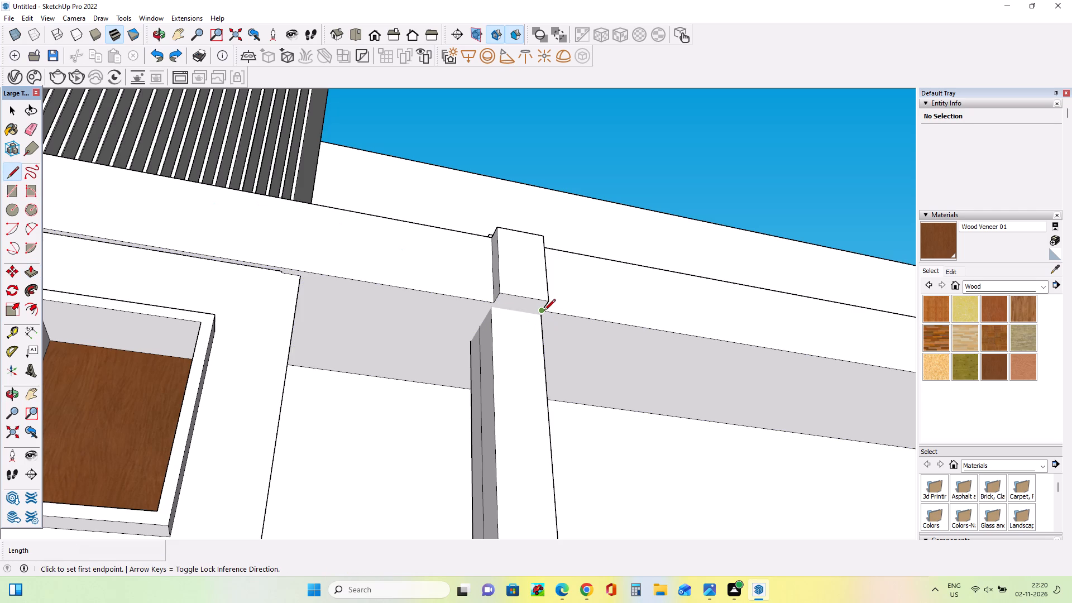
left_click(544, 312)
left_click(494, 304)
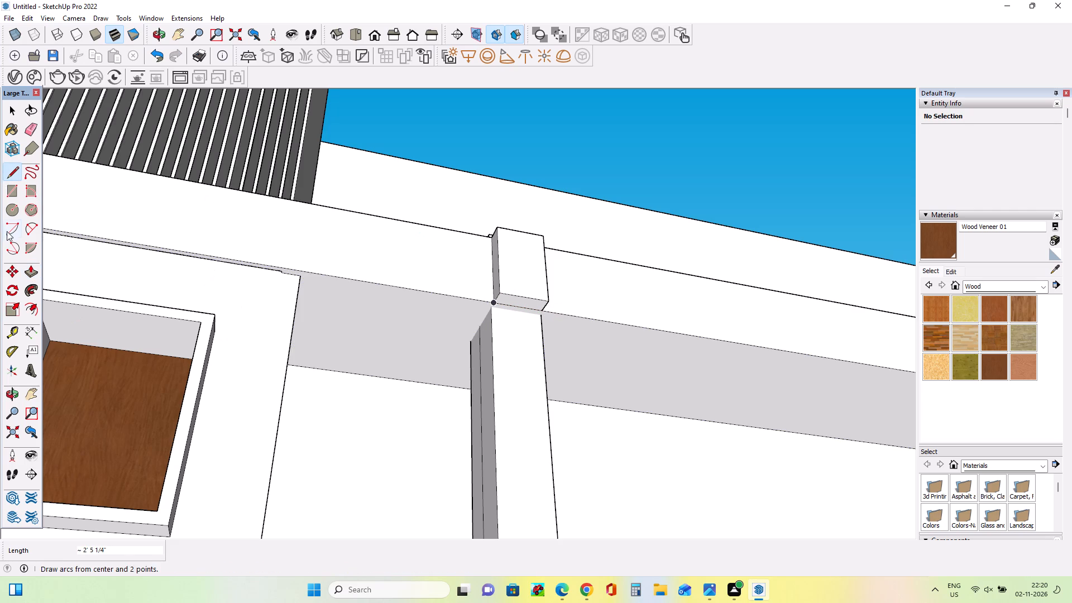
Pull the projecting block's underside down 20' 6" to form a strip along the front of the pillar.
left_click(28, 277)
left_click_drag(525, 305, 518, 460)
scroll(516, 380, "down", 17)
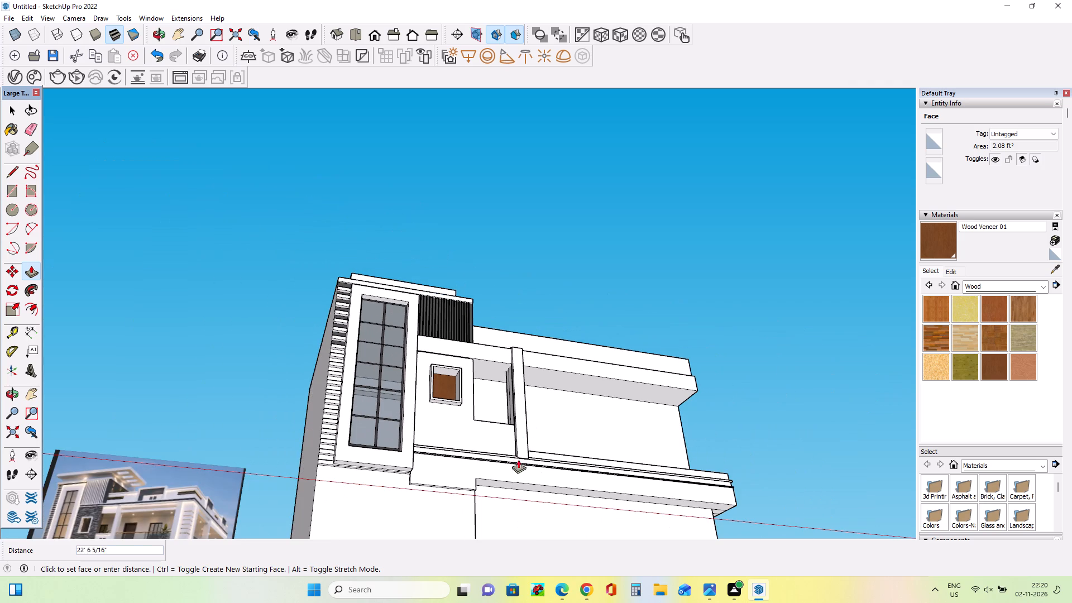
left_click_drag(518, 460, 527, 450)
Extend the front pillar strip downward another 1' 9 3/8" to meet the ledge below the balcony.
middle_click_drag(619, 428, 515, 509)
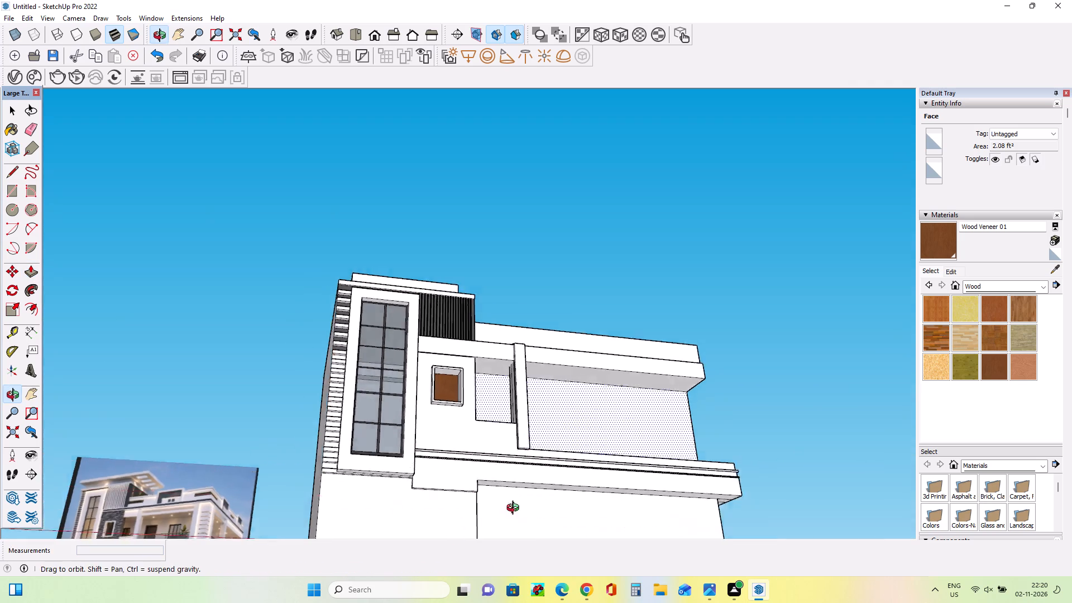
middle_click_drag(515, 509, 458, 537)
scroll(468, 480, "up", 4)
middle_click_drag(478, 477, 484, 487)
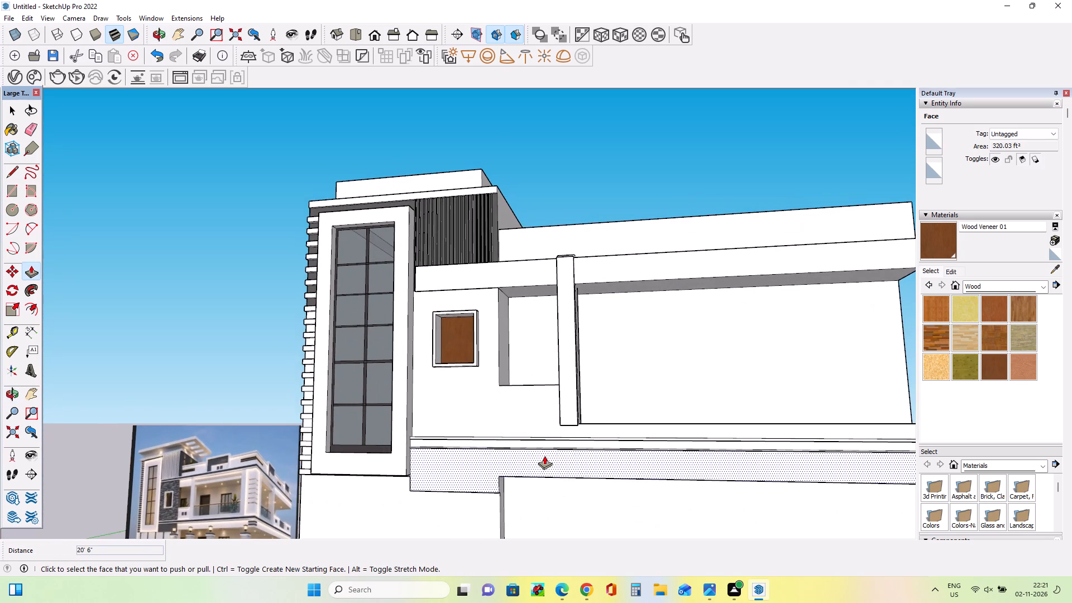
scroll(544, 456, "up", 2)
middle_click_drag(610, 434, 489, 472)
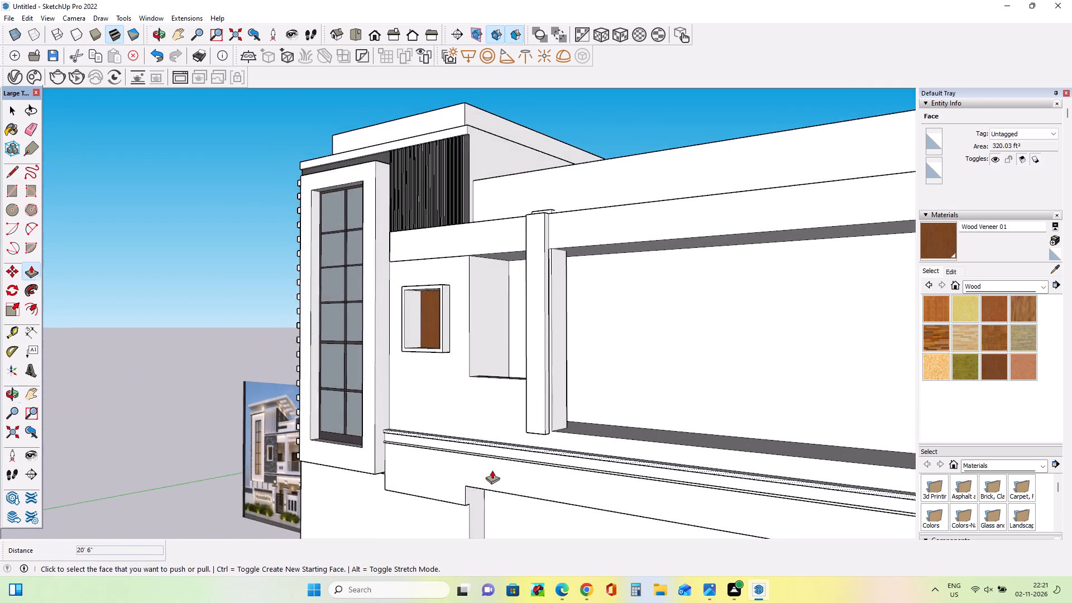
scroll(538, 438, "up", 5)
middle_click_drag(576, 441, 548, 444)
middle_click_drag(525, 437, 640, 266)
left_click_drag(618, 286, 621, 308)
Draw a rectangle about 2' 1 9/16" by 10 1/4" on the side face at the base of the front pillar strip.
middle_click_drag(637, 353, 417, 479)
scroll(400, 442, "down", 3)
middle_click_drag(466, 438, 497, 484)
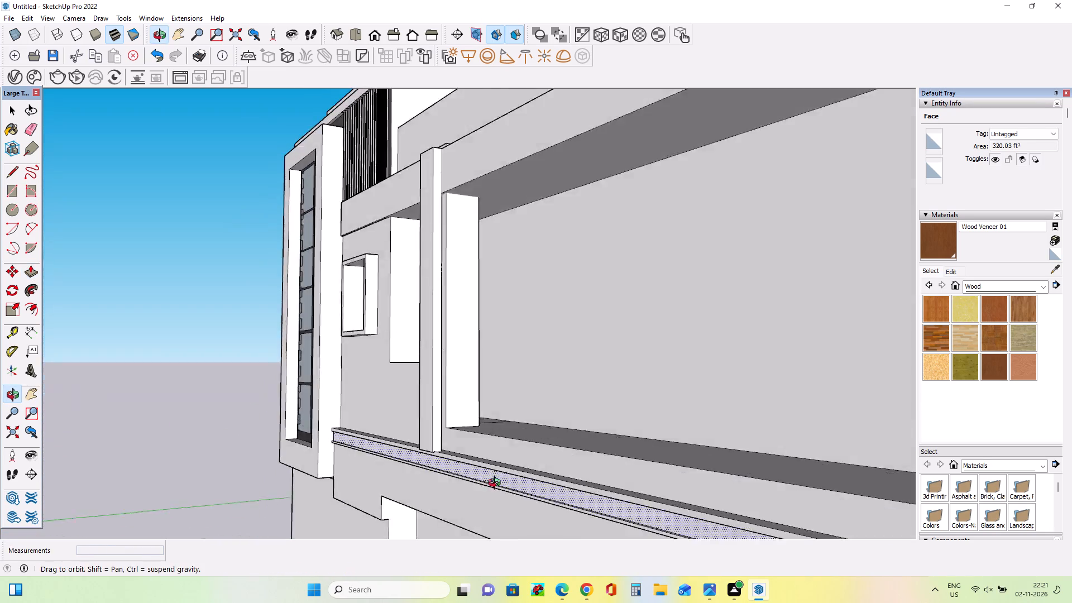
middle_click_drag(497, 484, 497, 489)
scroll(438, 452, "up", 3)
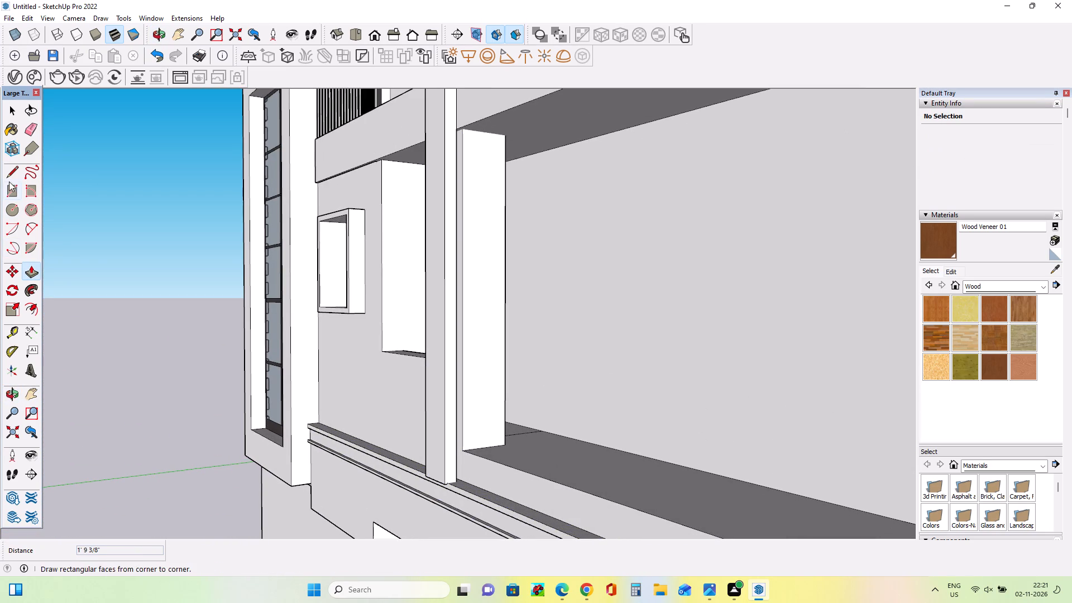
left_click(9, 181)
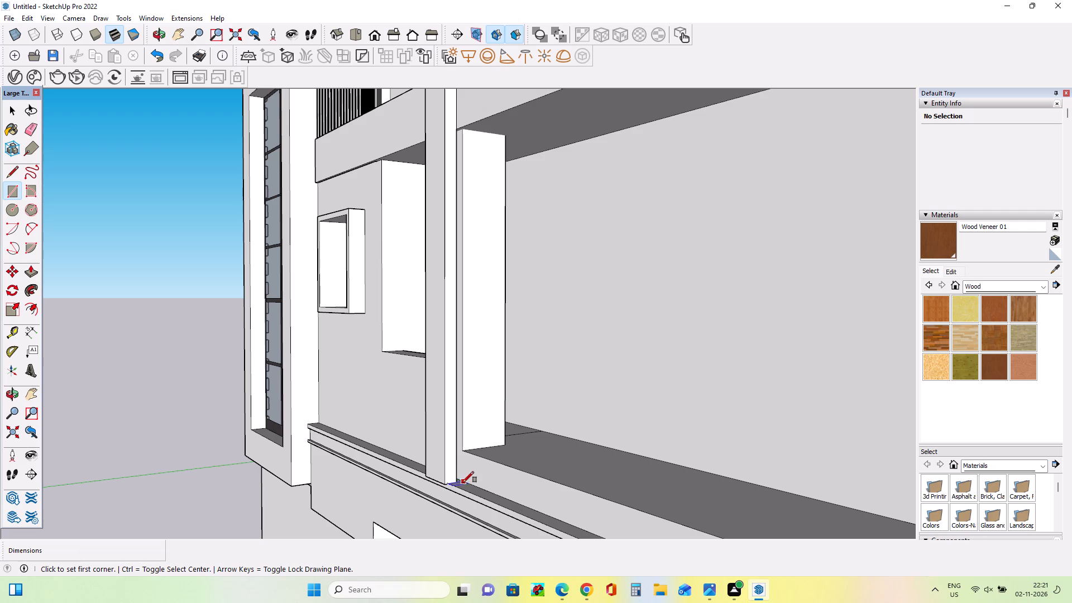
left_click(457, 481)
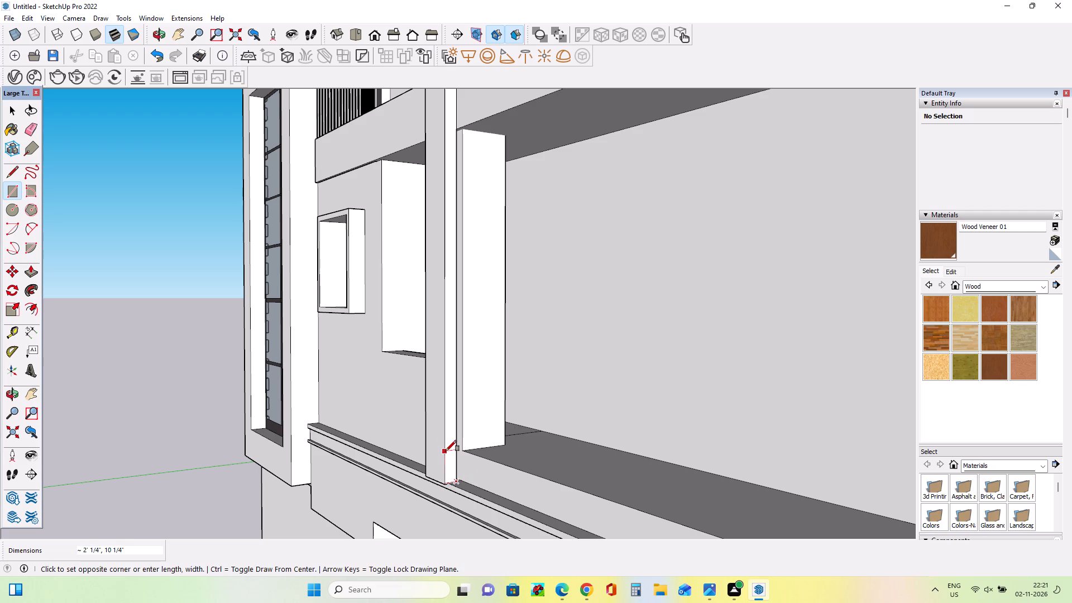
left_click(446, 449)
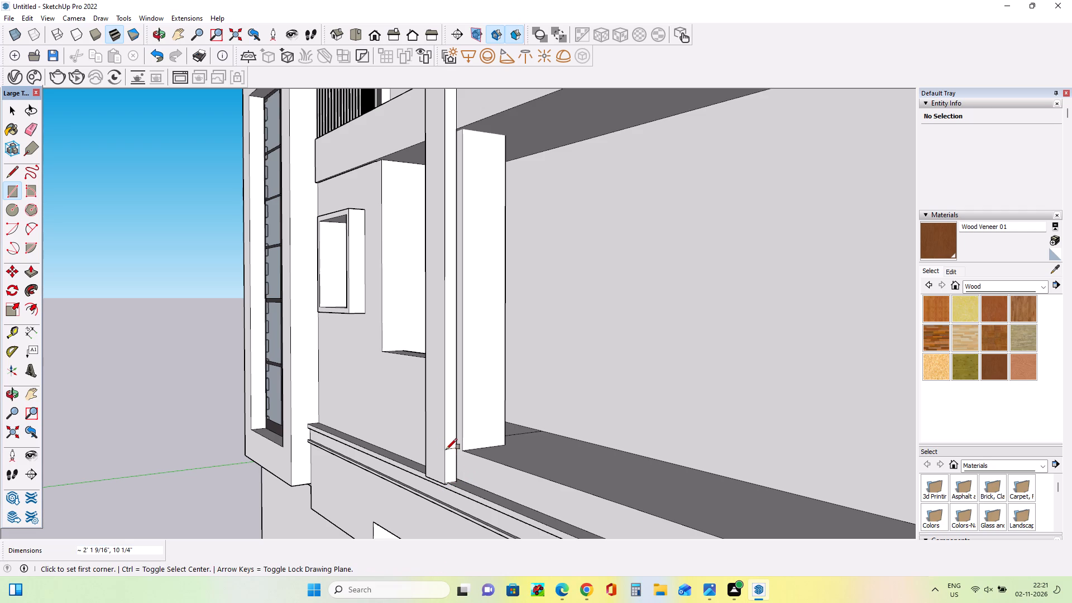
Pull the pillar-base rectangle about 43' 13/16" along the balcony front to form a low bar above the ledge.
scroll(446, 449, "up", 1)
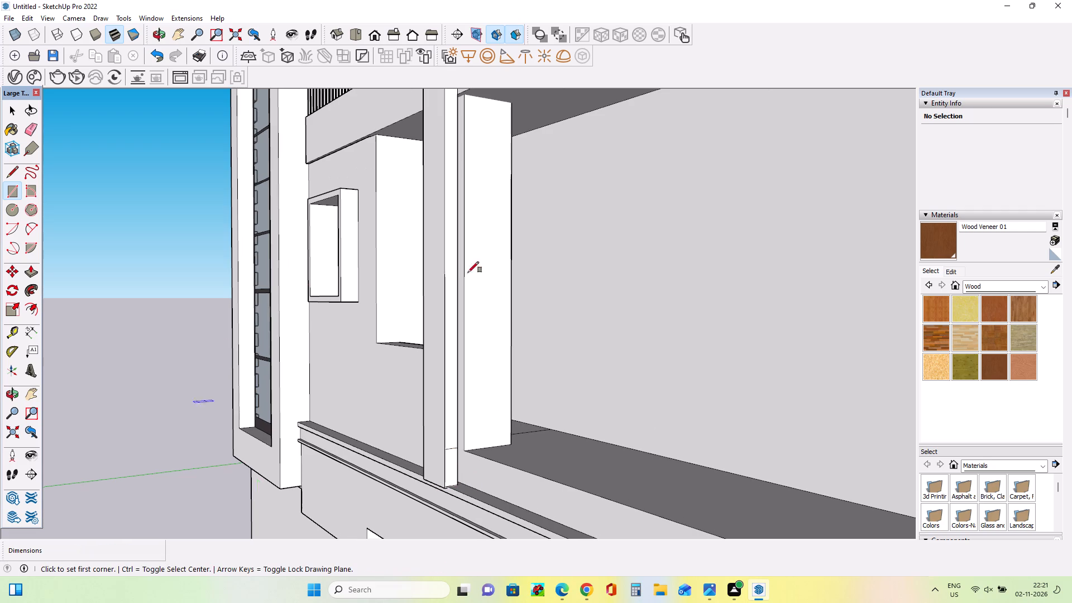
left_click(28, 270)
scroll(255, 200, "down", 8)
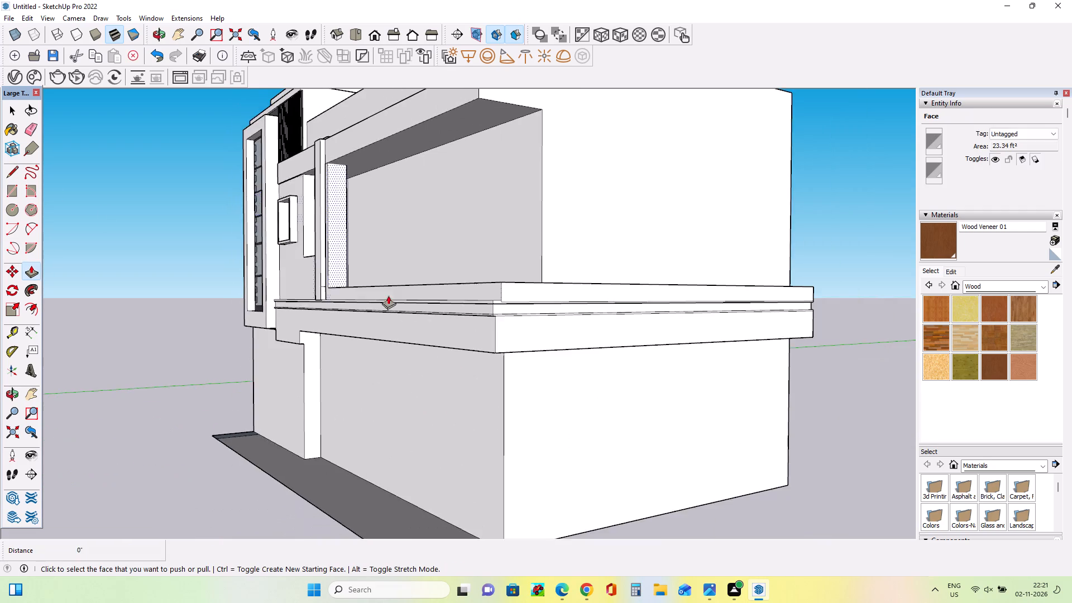
middle_click_drag(395, 320, 404, 463)
scroll(327, 385, "up", 5)
middle_click_drag(334, 371, 360, 324)
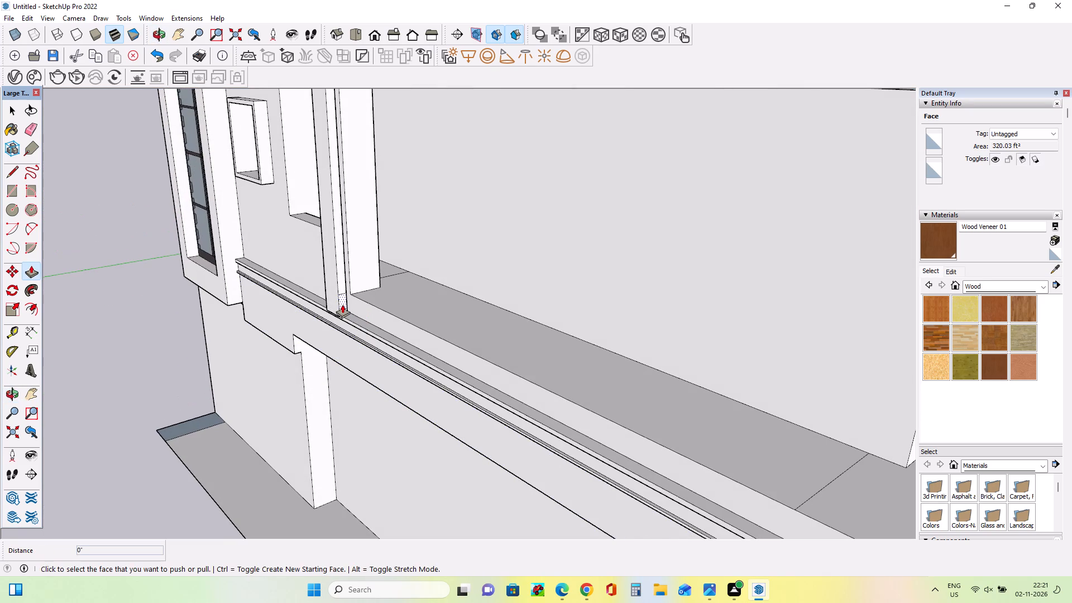
left_click_drag(342, 304, 555, 405)
scroll(415, 333, "down", 9)
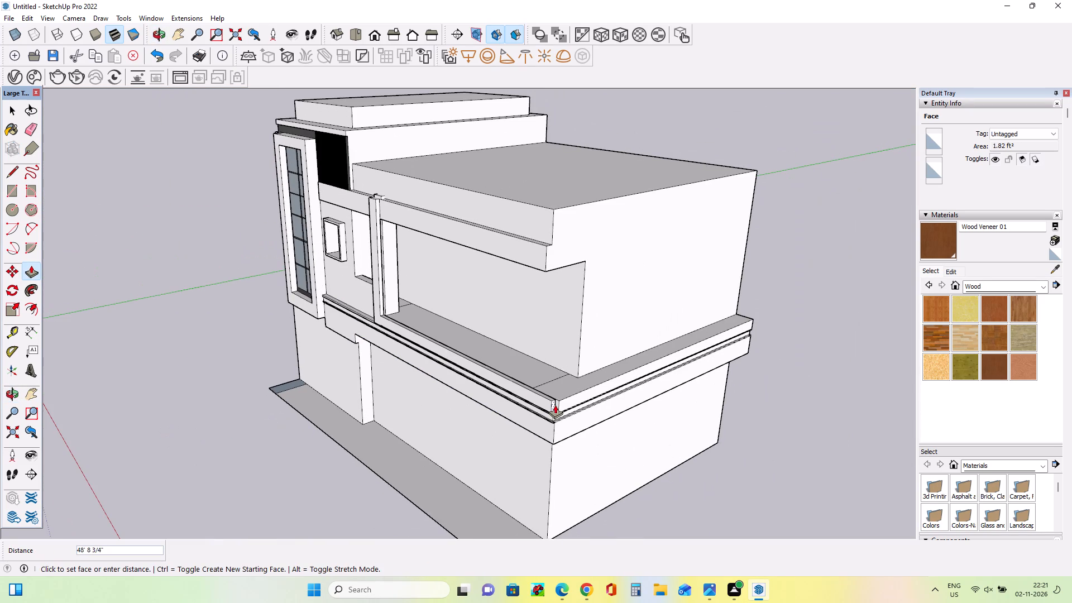
left_click_drag(555, 405, 530, 390)
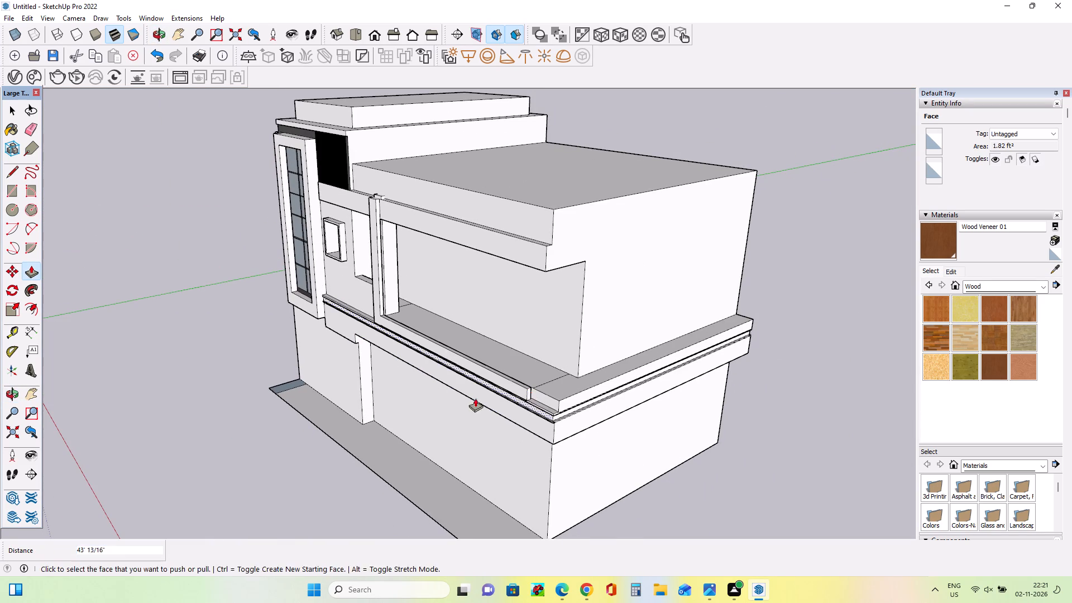
Push the free end of the low balcony bar back 4' 6" to shorten it.
middle_click_drag(462, 398, 672, 367)
scroll(672, 367, "down", 4)
middle_click_drag(433, 351, 468, 309)
scroll(446, 318, "up", 3)
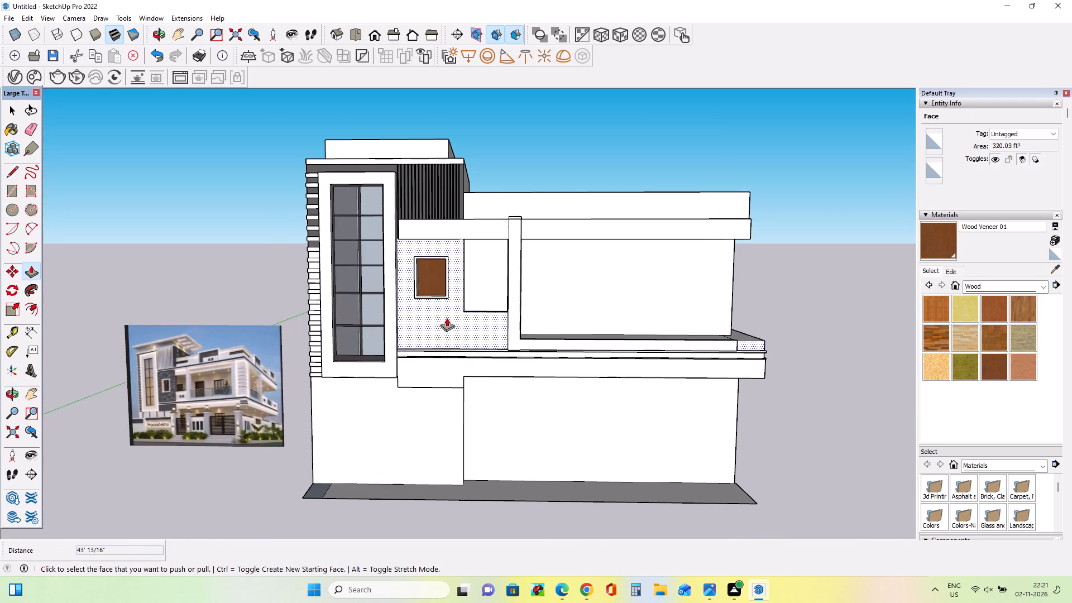
middle_click_drag(504, 337, 368, 355)
scroll(726, 413, "up", 3)
middle_click_drag(691, 411, 403, 401)
scroll(375, 361, "up", 4)
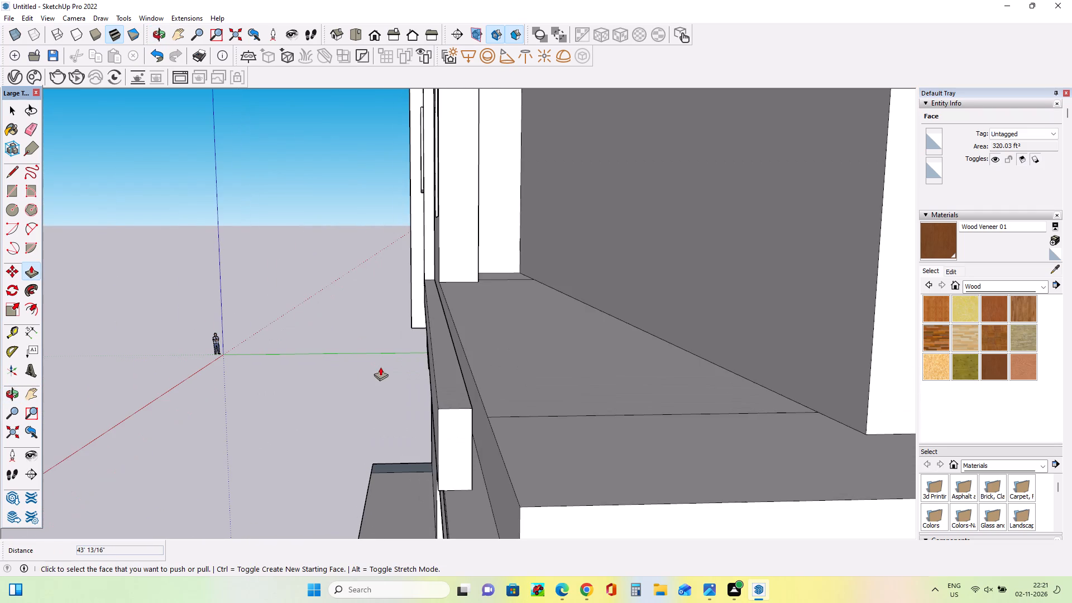
left_click_drag(454, 438, 460, 393)
Push the outer face of the balcony's side parapet slightly inward to expose a narrow ledge along that side.
middle_click_drag(534, 381, 636, 364)
scroll(626, 365, "down", 1)
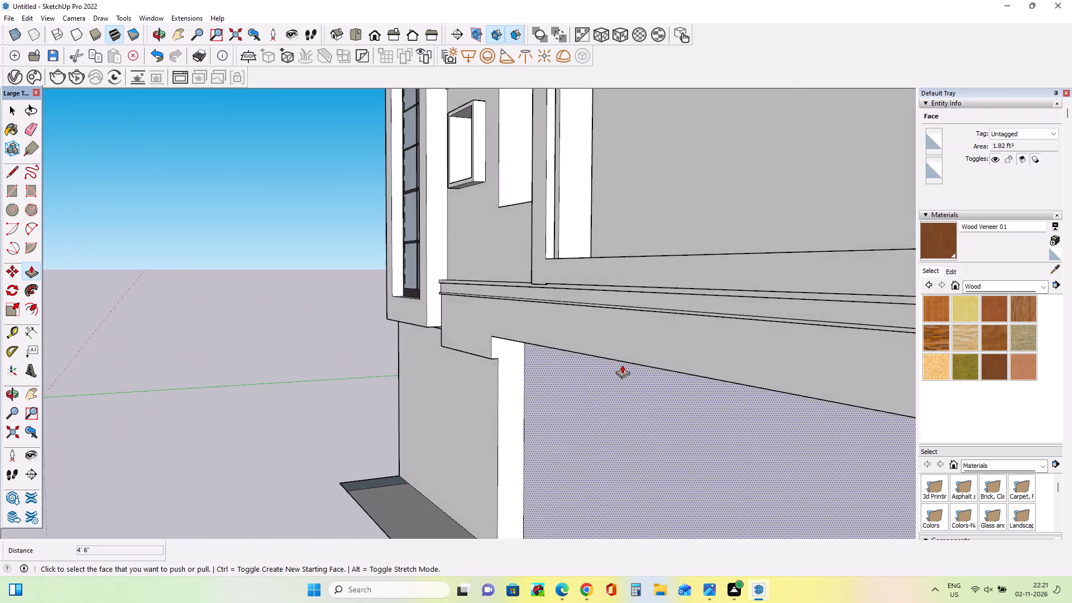
scroll(622, 365, "down", 11)
middle_click_drag(673, 368, 685, 456)
scroll(500, 362, "up", 4)
middle_click_drag(540, 405, 701, 393)
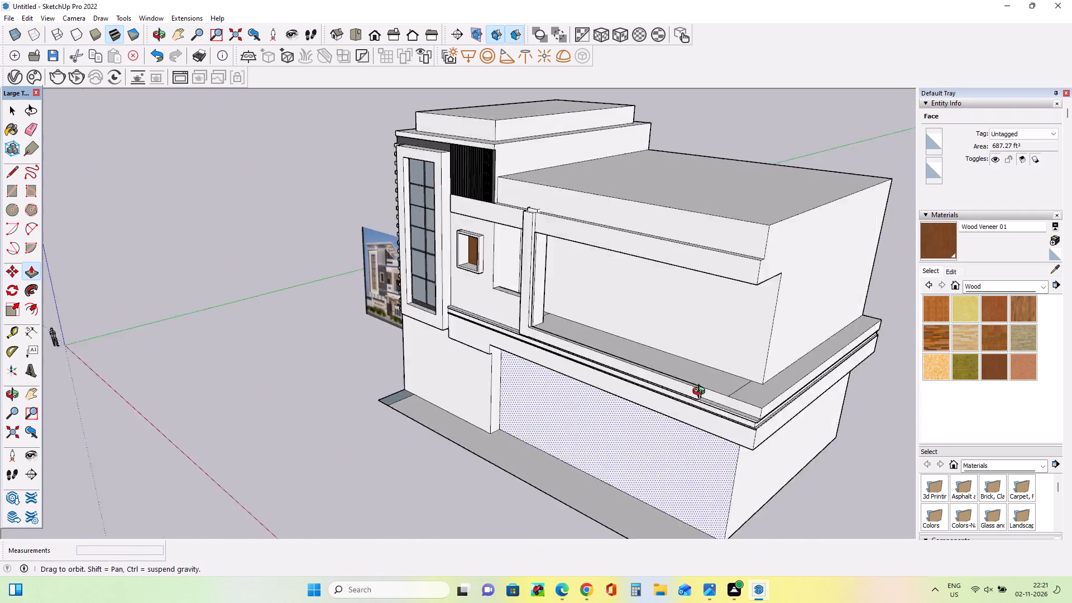
middle_click_drag(701, 393, 803, 334)
scroll(709, 298, "up", 5)
middle_click_drag(711, 298, 718, 300)
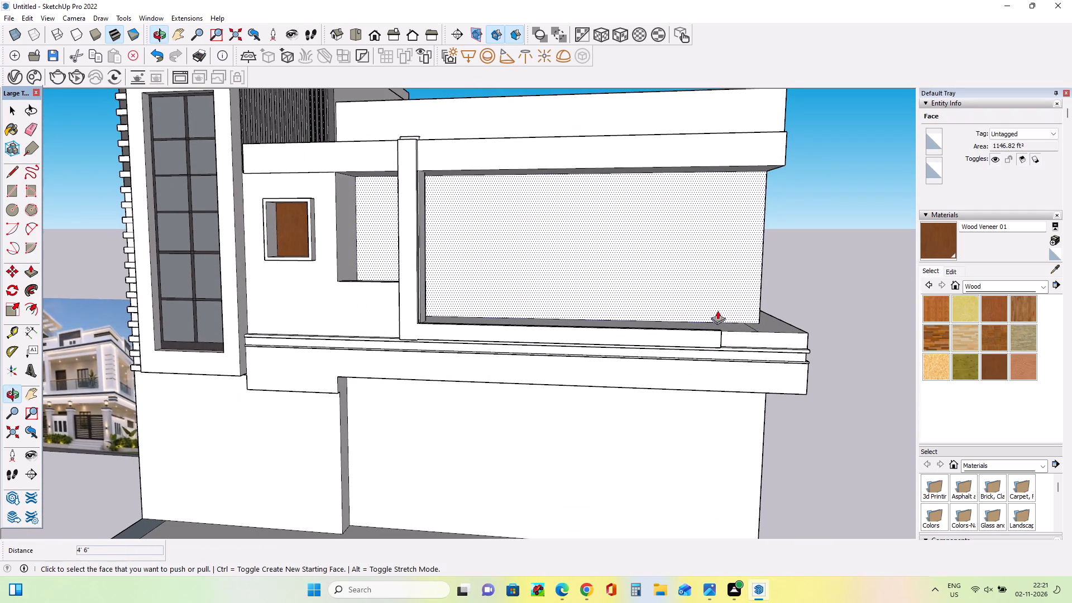
middle_click_drag(719, 332, 614, 347)
scroll(701, 348, "up", 4)
middle_click_drag(701, 350, 674, 413)
scroll(631, 312, "down", 4)
middle_click_drag(710, 414, 712, 427)
middle_click_drag(766, 471, 636, 411)
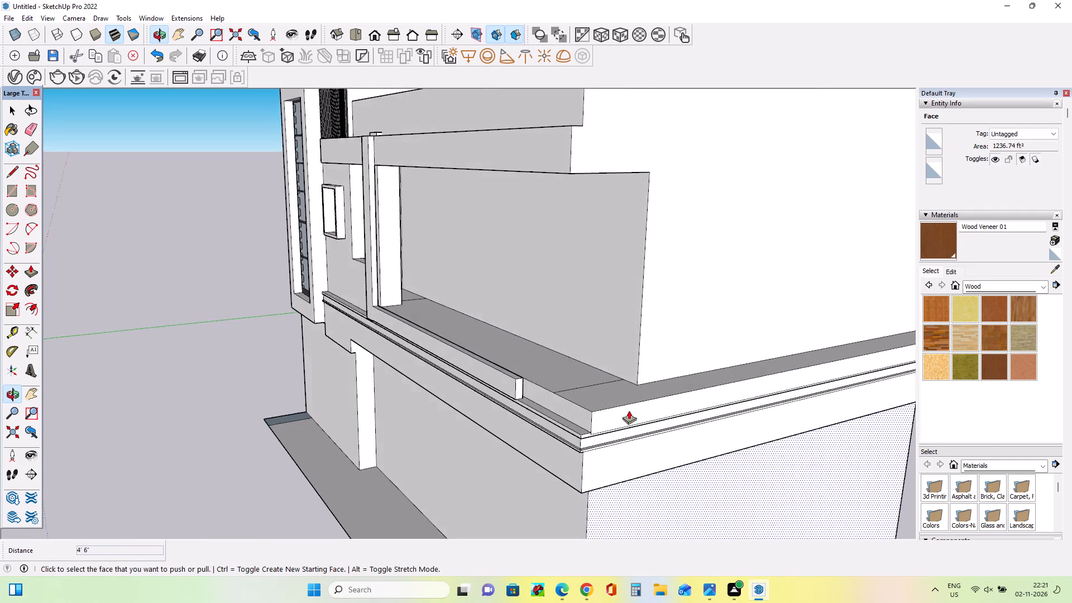
left_click_drag(610, 415, 602, 411)
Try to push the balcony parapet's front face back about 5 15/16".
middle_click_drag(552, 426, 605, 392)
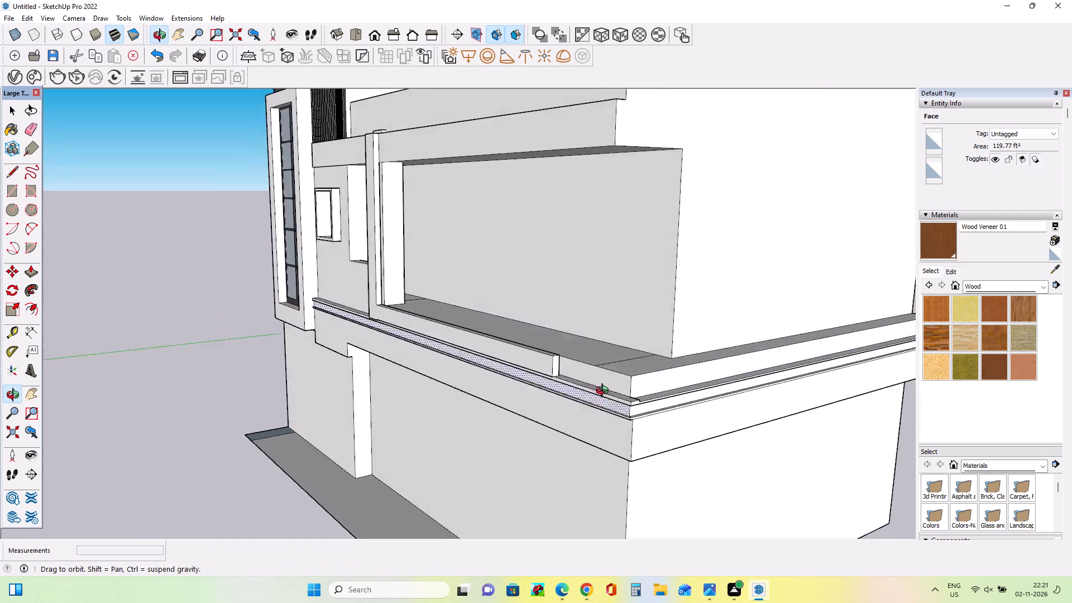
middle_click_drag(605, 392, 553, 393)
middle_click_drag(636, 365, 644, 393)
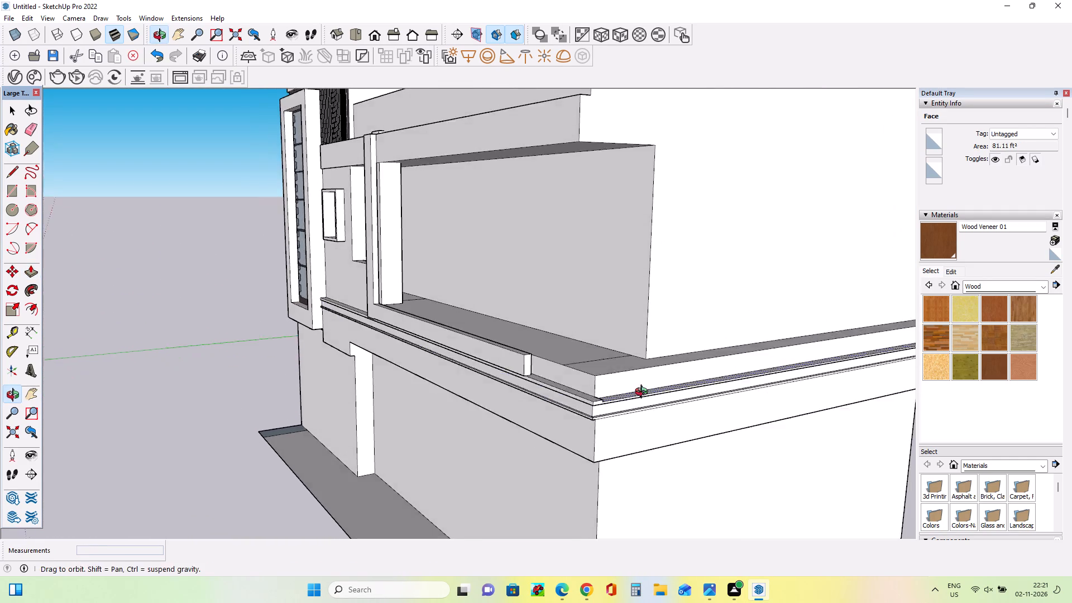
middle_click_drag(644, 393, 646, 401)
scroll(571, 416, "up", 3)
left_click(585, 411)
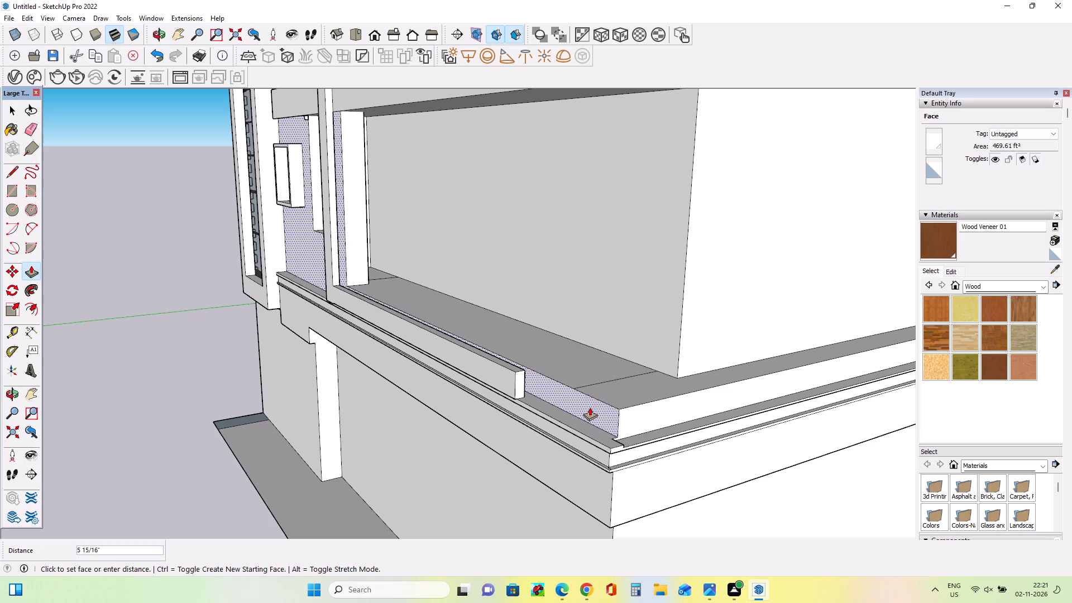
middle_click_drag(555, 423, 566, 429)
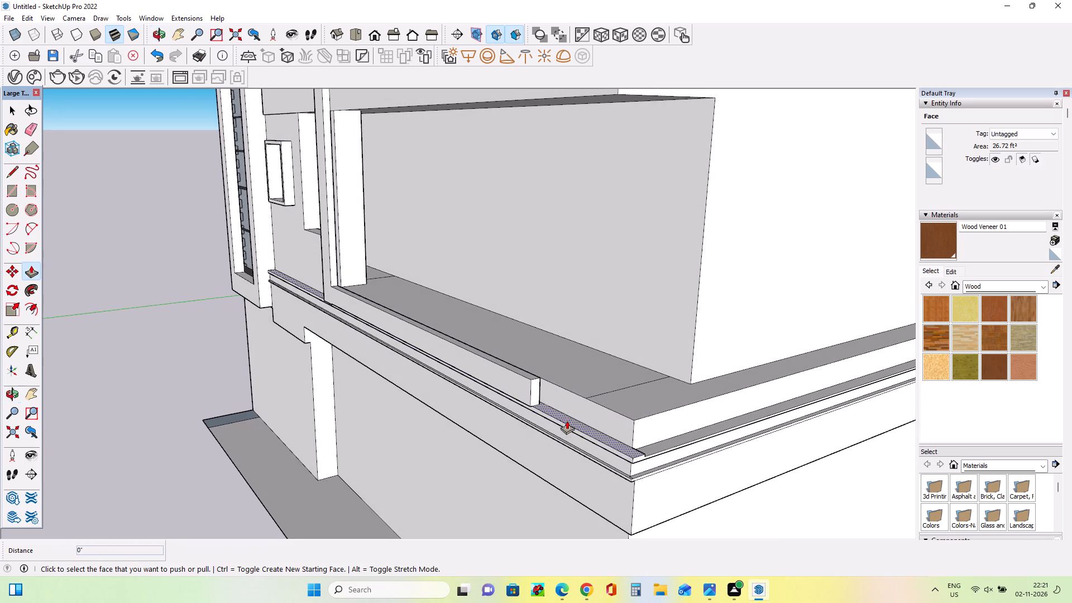
Draw a rectangle about 7' 9" by 6 1/2" on the front ledge between the low bar and the balcony corner.
scroll(580, 424, "up", 3)
middle_click_drag(585, 432, 590, 445)
middle_click_drag(668, 480, 680, 479)
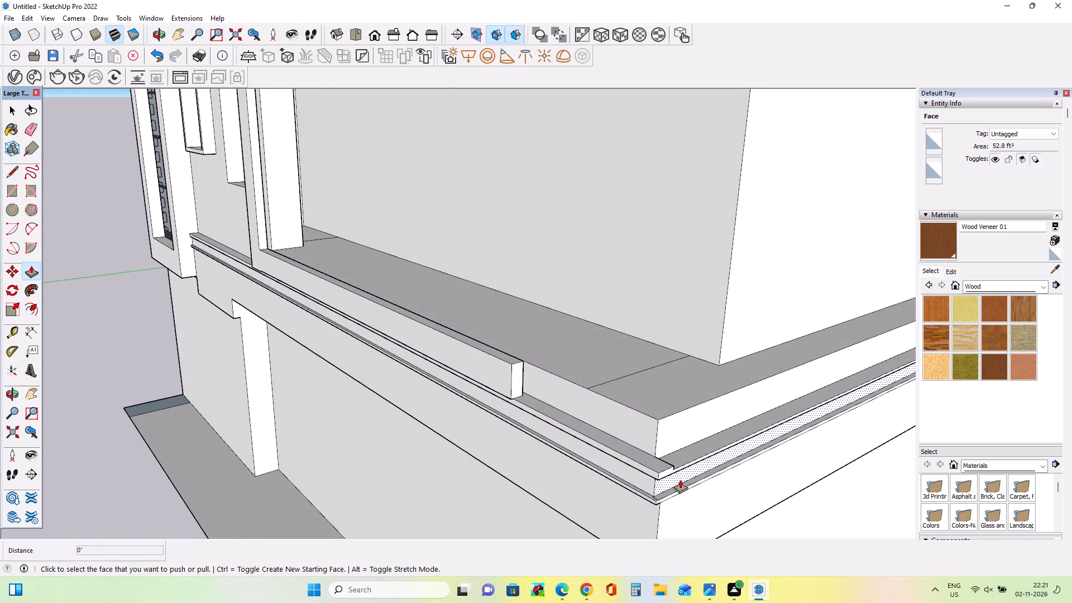
left_click(12, 194)
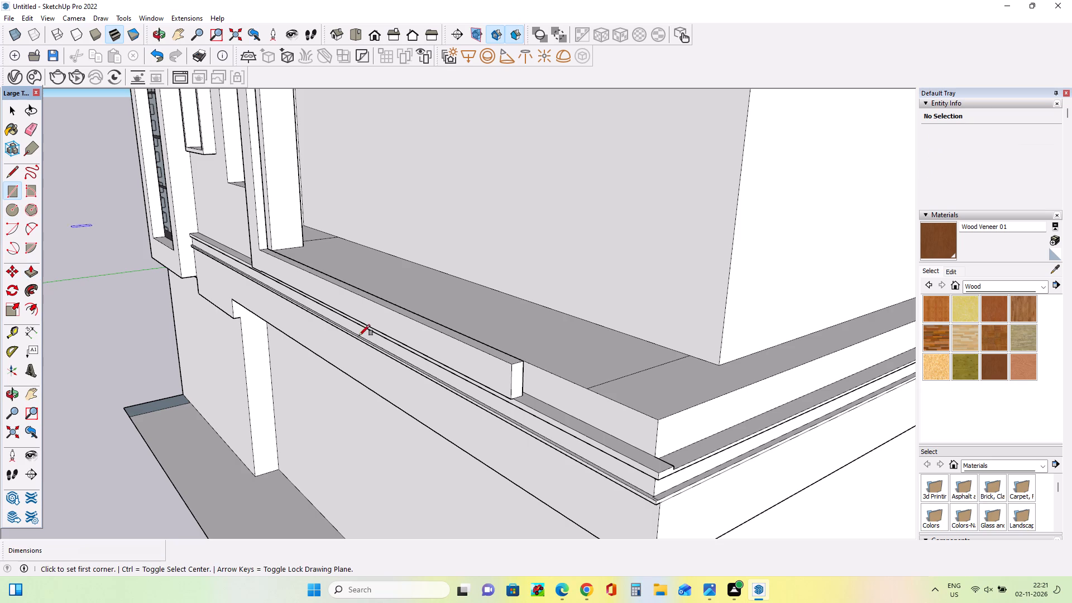
left_click(545, 414)
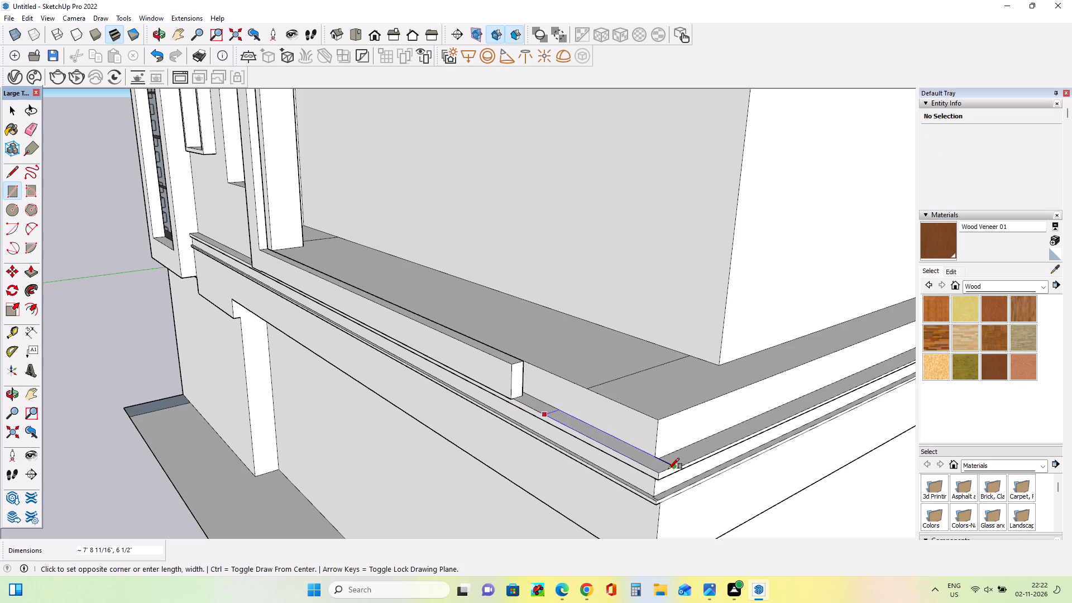
left_click(668, 469)
Pull the side ledge's top face up 2 1/8" to level it with the front ledge.
middle_click_drag(701, 471, 543, 496)
scroll(552, 498, "up", 5)
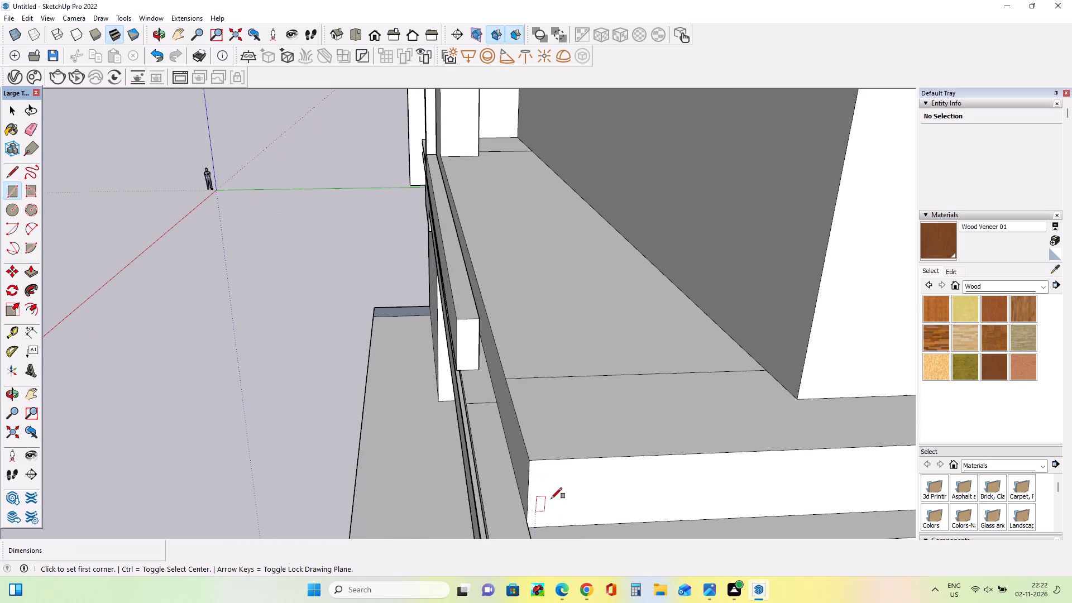
middle_click_drag(530, 511, 528, 419)
scroll(528, 432, "down", 8)
middle_click_drag(619, 451, 621, 460)
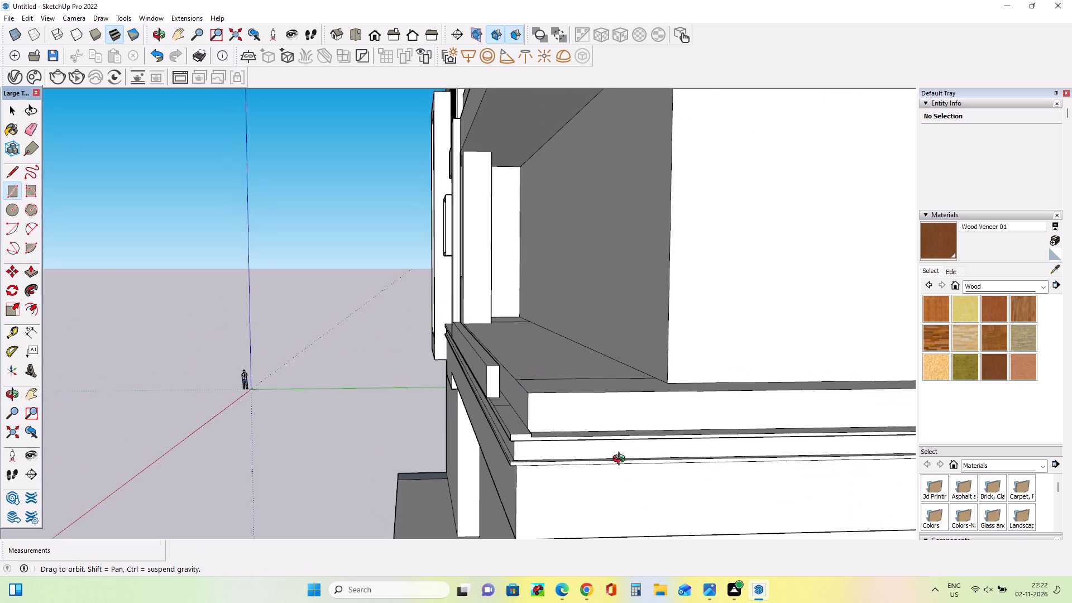
middle_click_drag(621, 460, 497, 490)
scroll(494, 466, "up", 5)
middle_click_drag(499, 466, 593, 429)
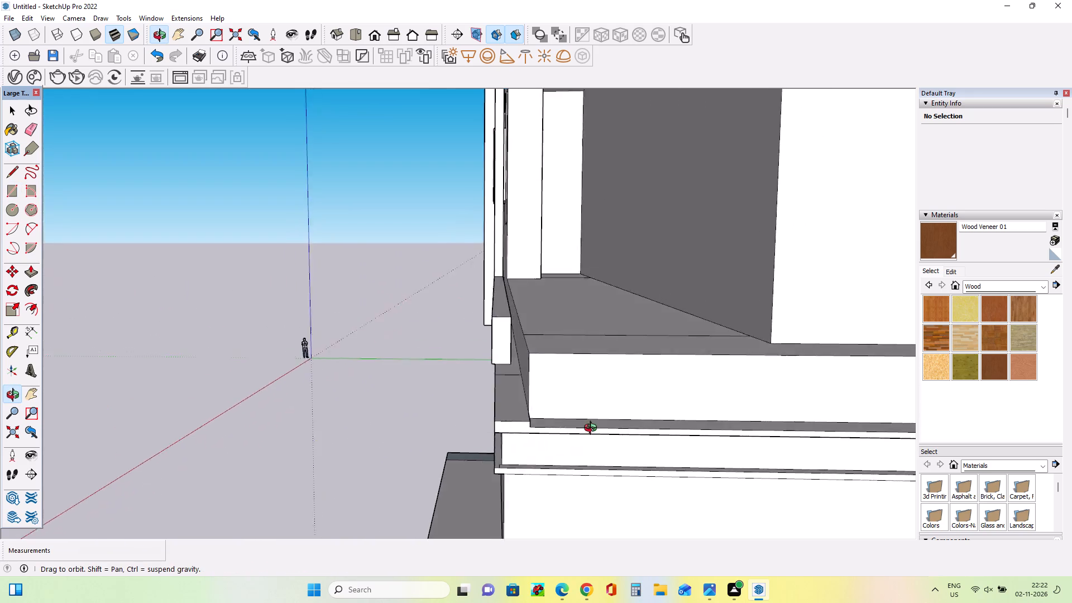
middle_click_drag(593, 429, 559, 439)
left_click(32, 273)
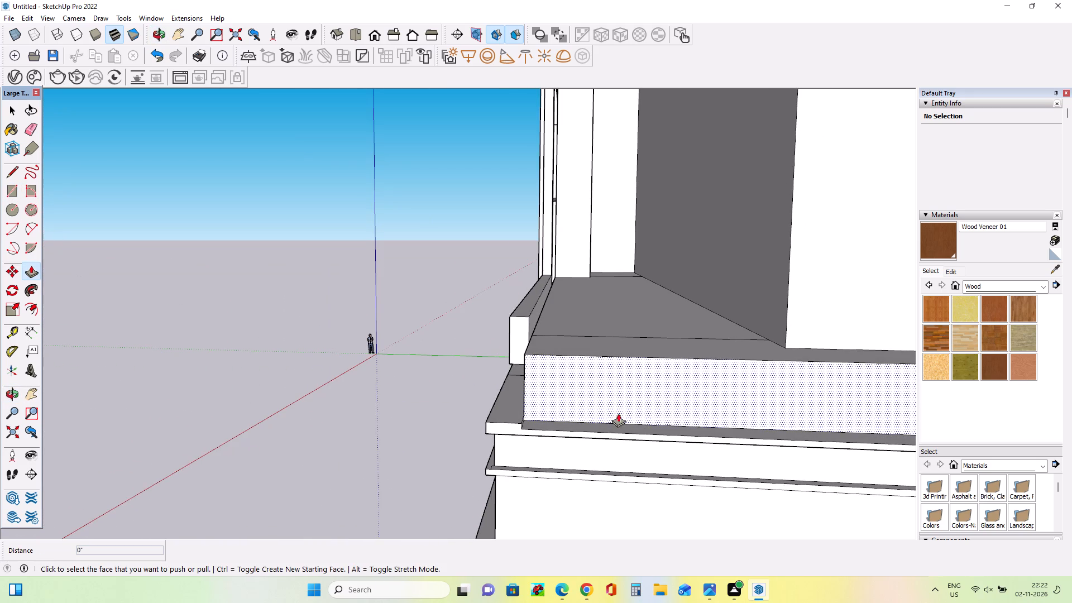
left_click_drag(563, 427, 507, 414)
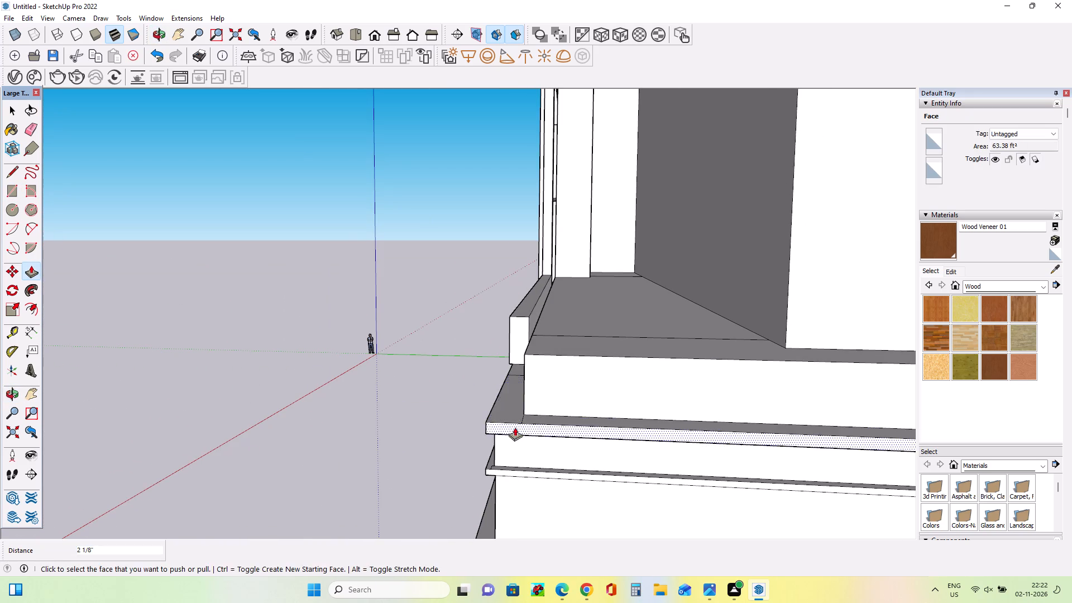
Draw a rectangle about 4' 7/16" by 1' 1 3/8" on the side ledge, starting at the balcony corner.
middle_click_drag(528, 437, 552, 467)
middle_click_drag(553, 477, 567, 499)
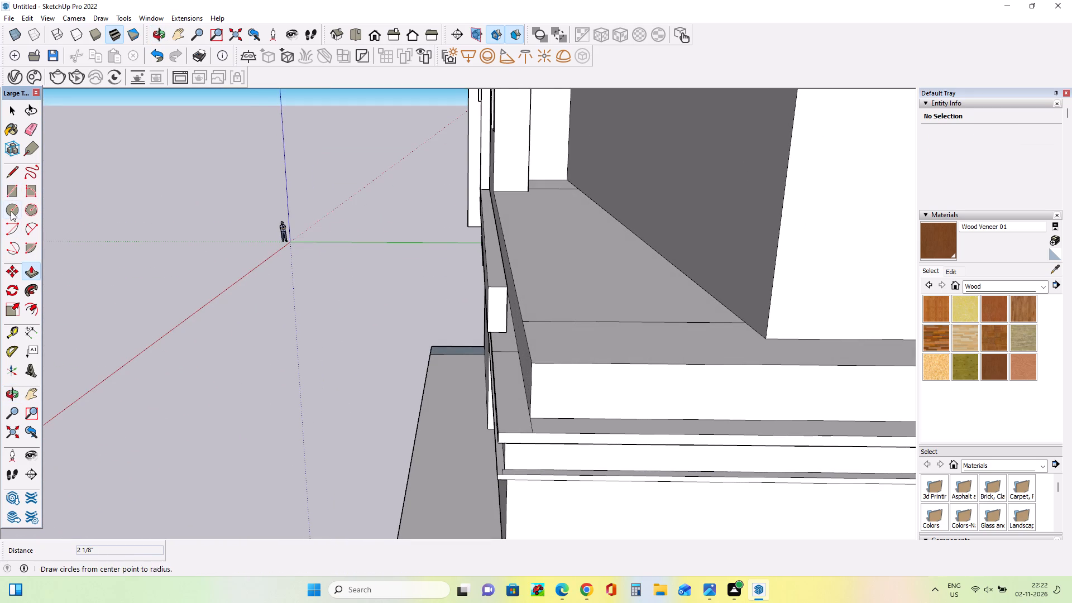
left_click(14, 195)
left_click(532, 433)
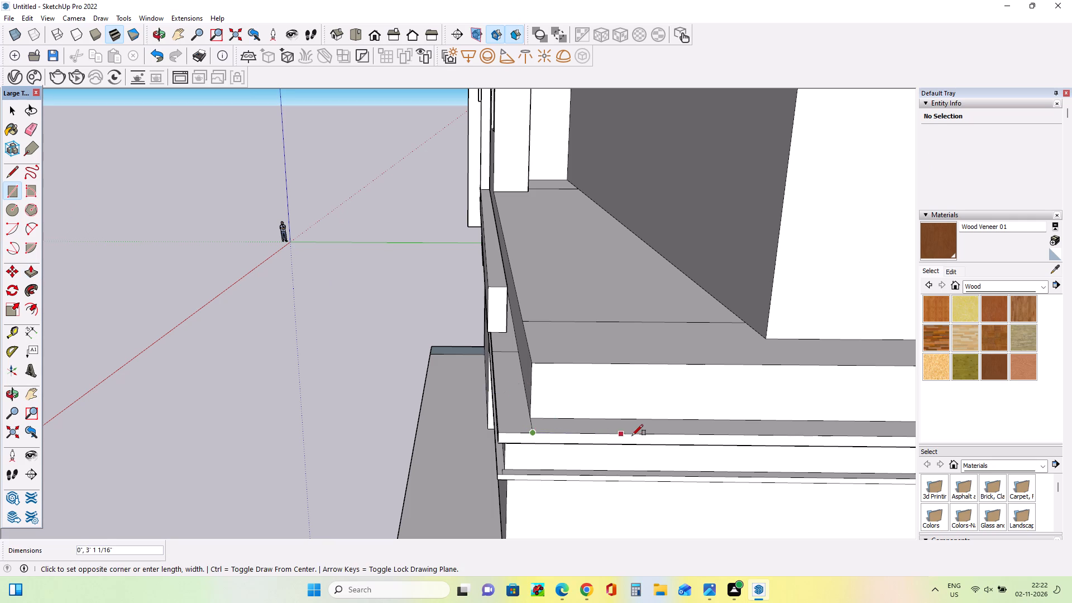
left_click(653, 419)
Erase the dividing edge at the balcony corner to merge the front and side ledge rectangles into one L-shaped face.
middle_click_drag(657, 449, 721, 529)
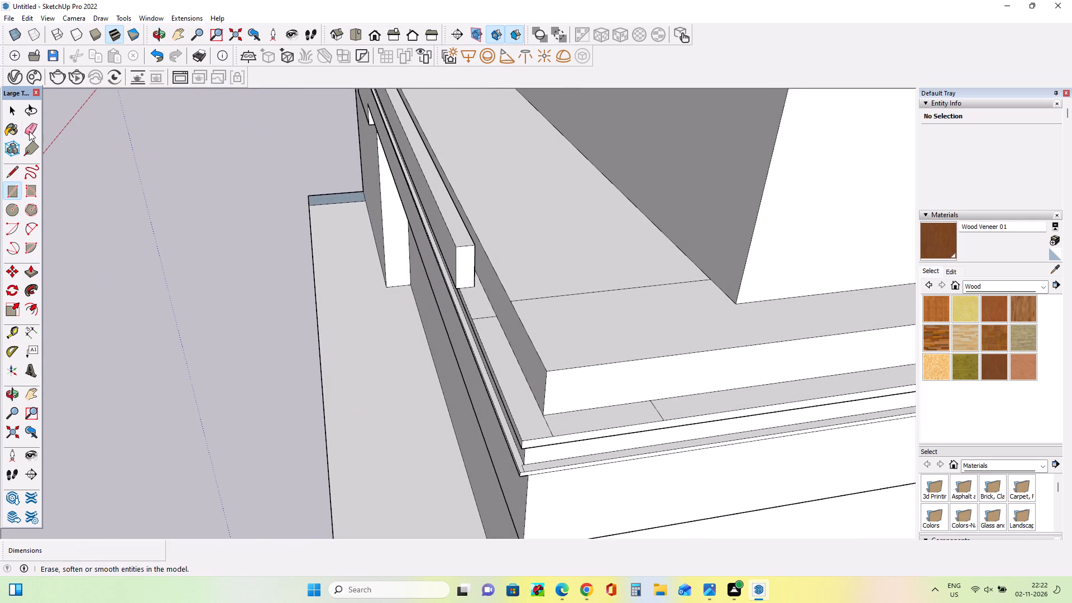
left_click(30, 130)
left_click_drag(541, 424, 565, 425)
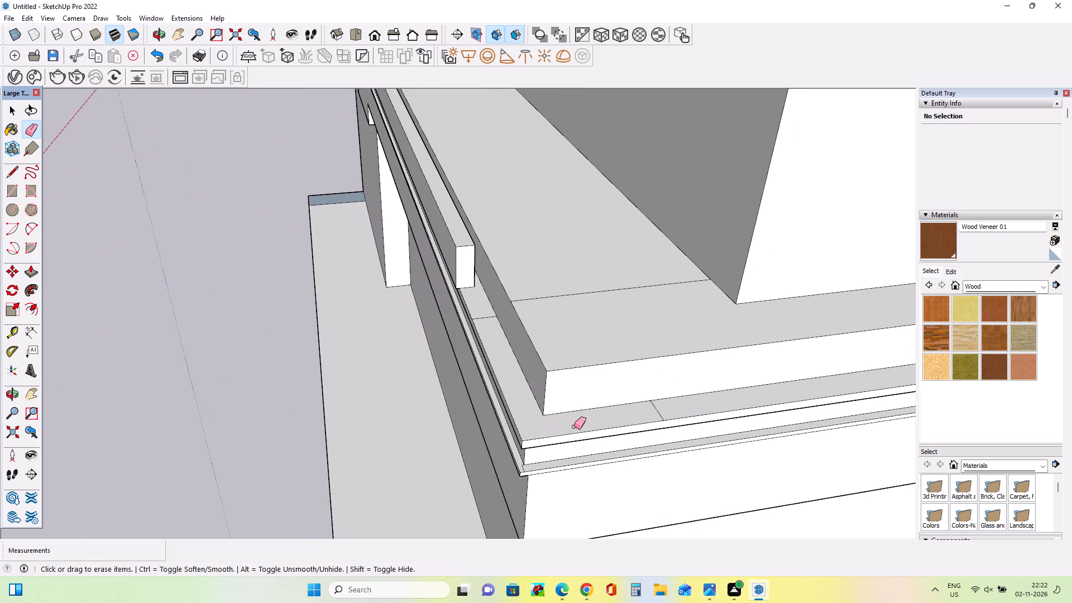
Pull the L-shaped corner face up about 1' 11 1/8" with Push/Pull, level with the raised ledge behind it.
left_click(33, 268)
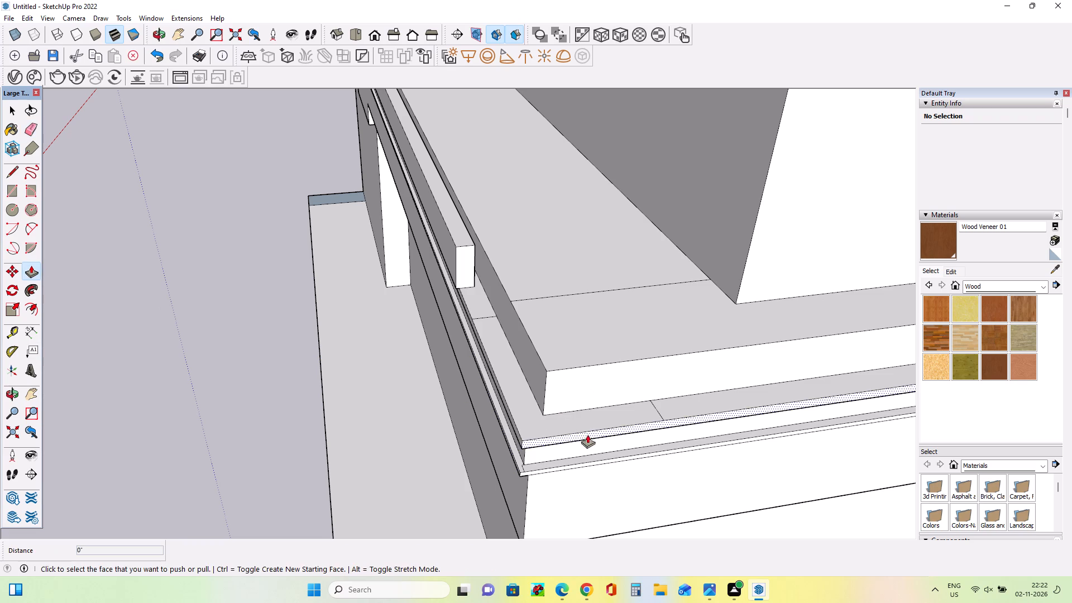
left_click_drag(576, 424, 582, 395)
scroll(582, 395, "down", 13)
scroll(582, 395, "up", 1)
scroll(582, 395, "down", 7)
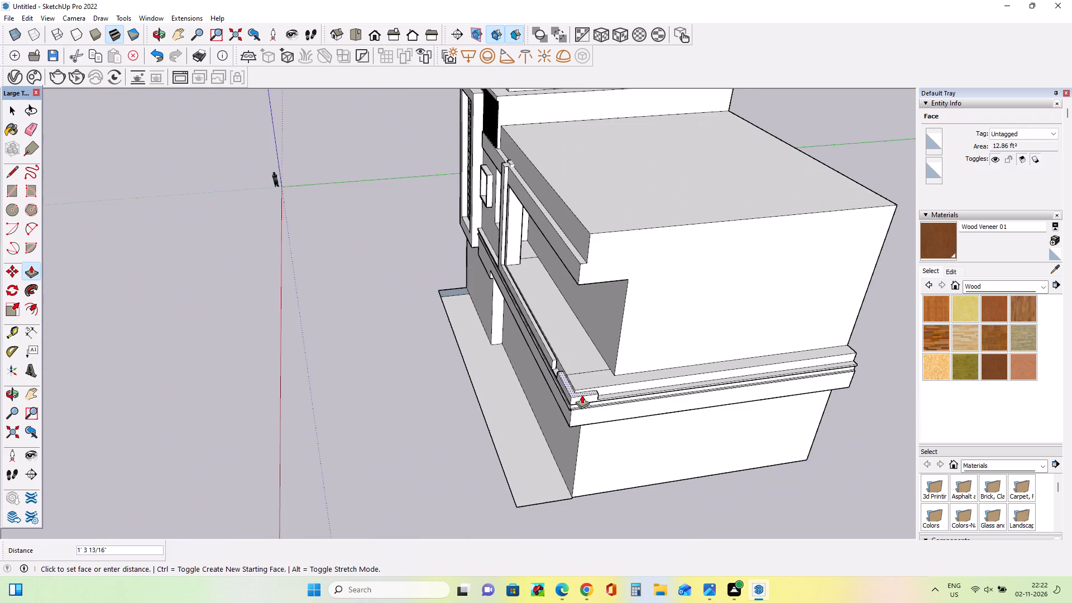
left_click_drag(582, 395, 604, 295)
middle_click_drag(583, 414, 599, 527)
scroll(539, 463, "up", 4)
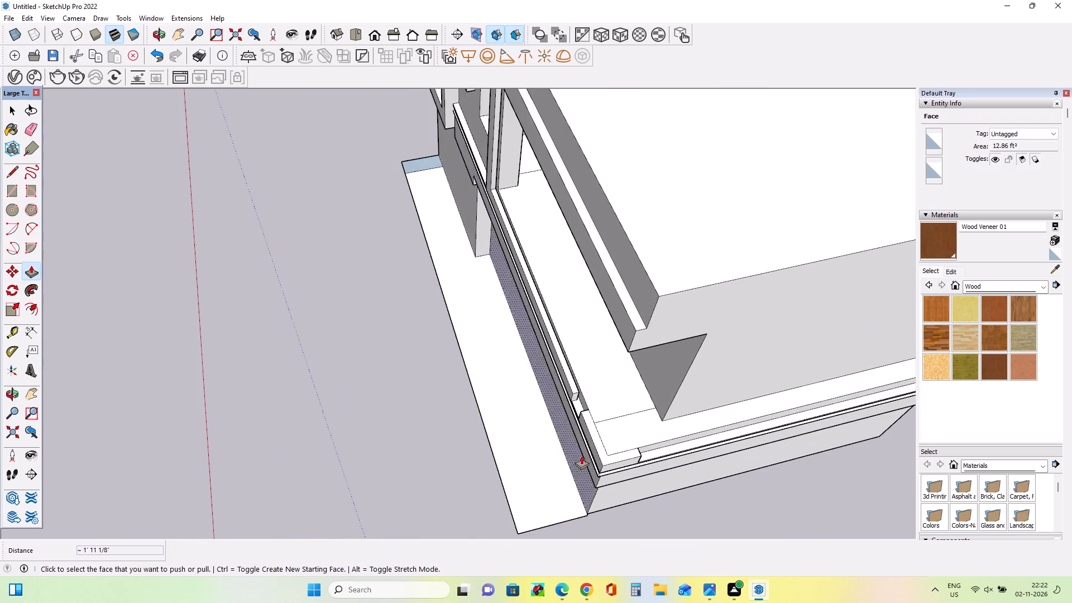
Extend the corner block's end face along the side ledge in successive pulls, the last about 8 7/8".
middle_click_drag(665, 466, 449, 406)
scroll(434, 457, "up", 7)
left_click_drag(444, 475, 462, 491)
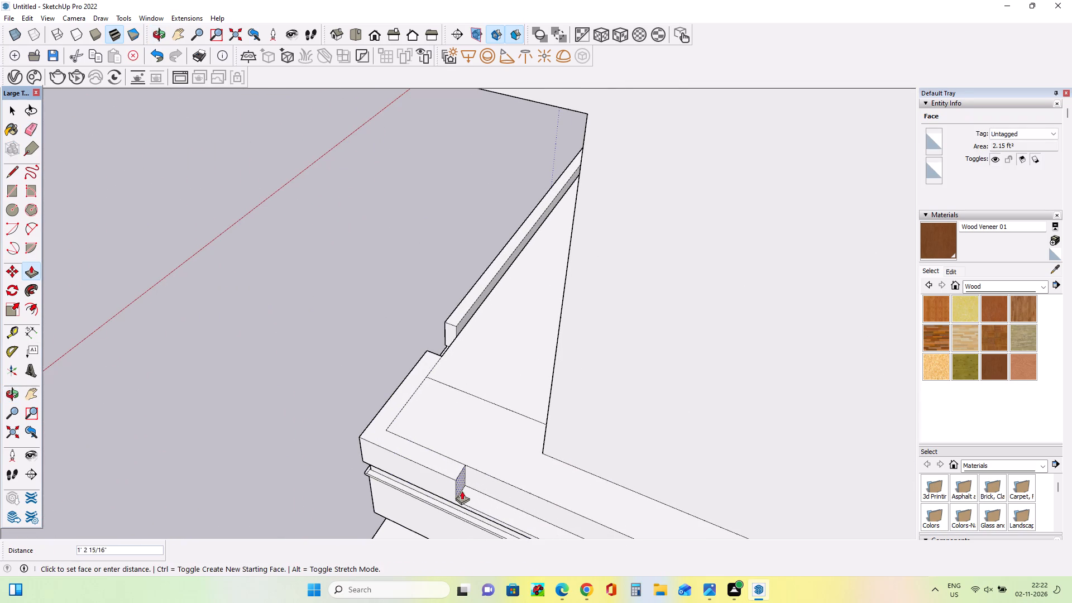
left_click_drag(462, 491, 467, 494)
middle_click_drag(356, 452, 482, 448)
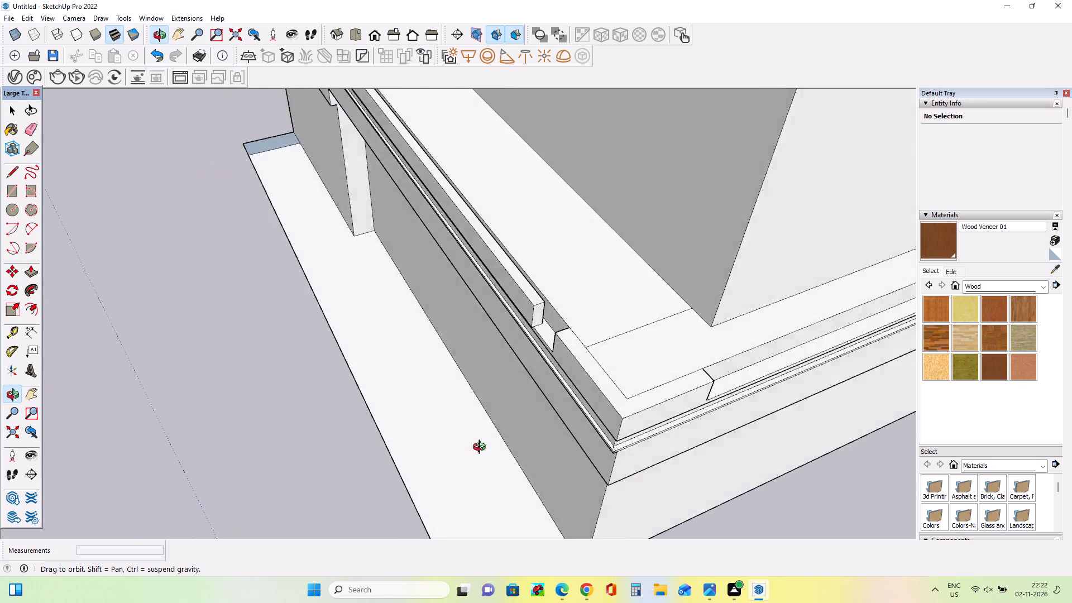
middle_click_drag(482, 448, 277, 421)
scroll(429, 472, "up", 4)
left_click_drag(350, 432, 358, 442)
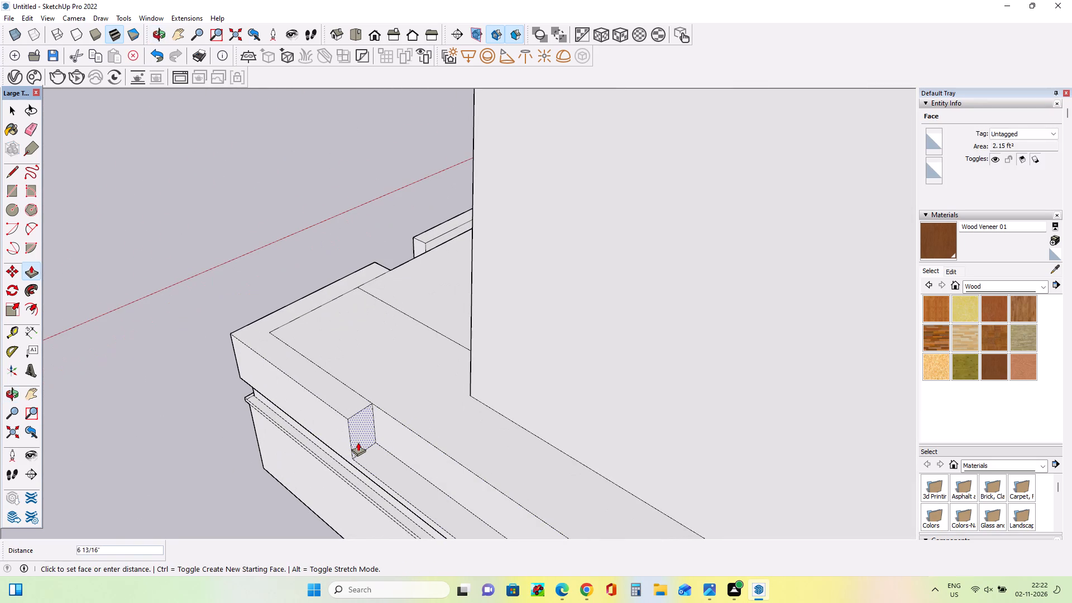
left_click_drag(358, 442, 361, 444)
middle_click_drag(365, 454, 733, 462)
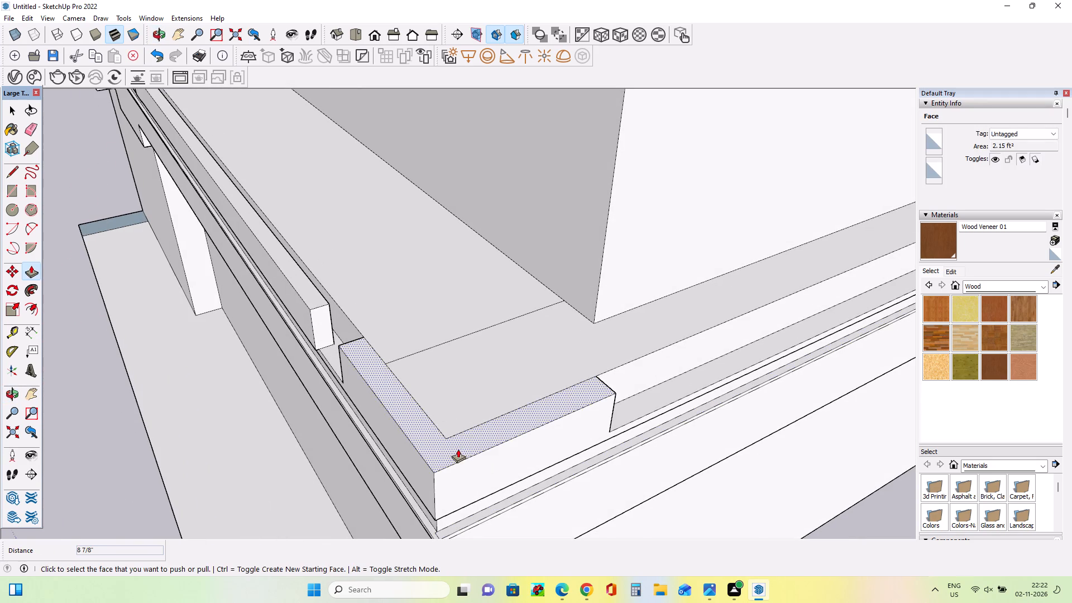
Raise the L-shaped top of the corner block 19' 6 3/4" to form a tall corner wall.
left_click_drag(458, 449, 513, 293)
scroll(482, 390, "down", 19)
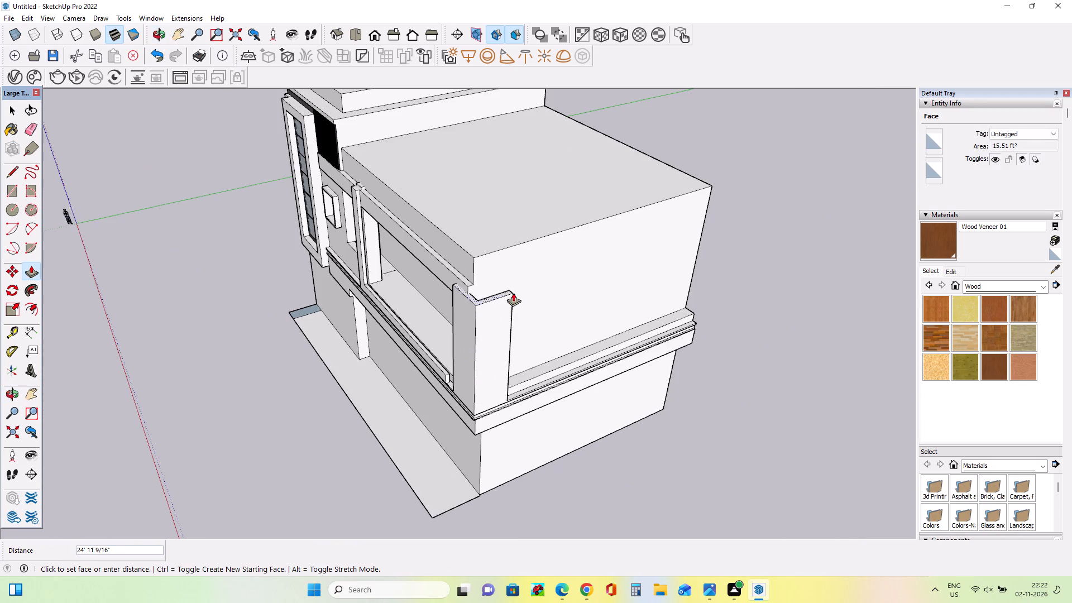
left_click_drag(513, 293, 495, 310)
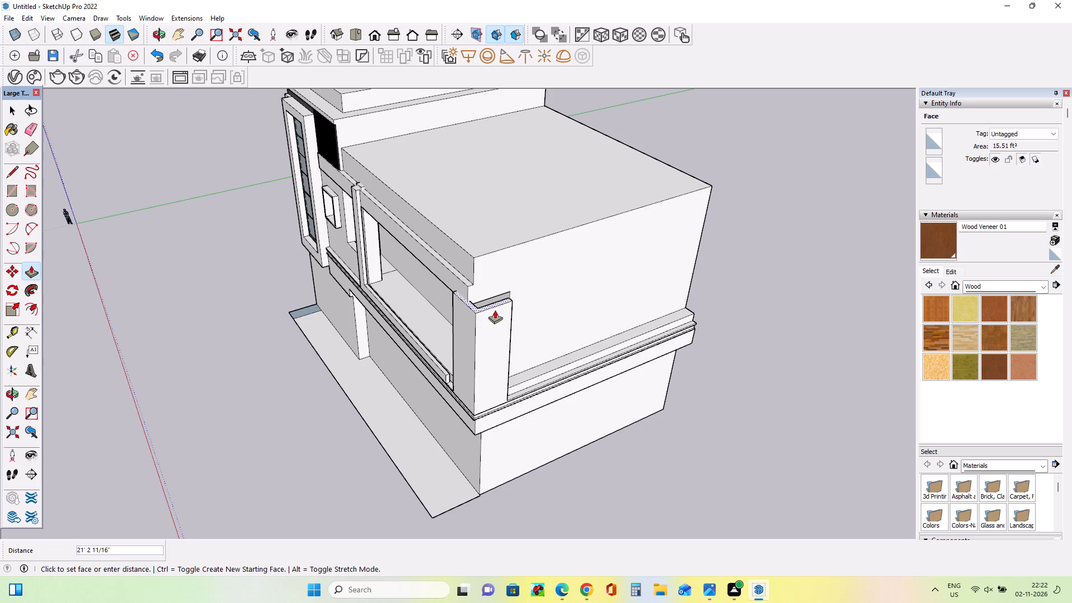
left_click_drag(495, 310, 491, 318)
Lower the top of the tall L-shaped corner wall by about 8 9/16".
middle_click_drag(544, 366, 404, 409)
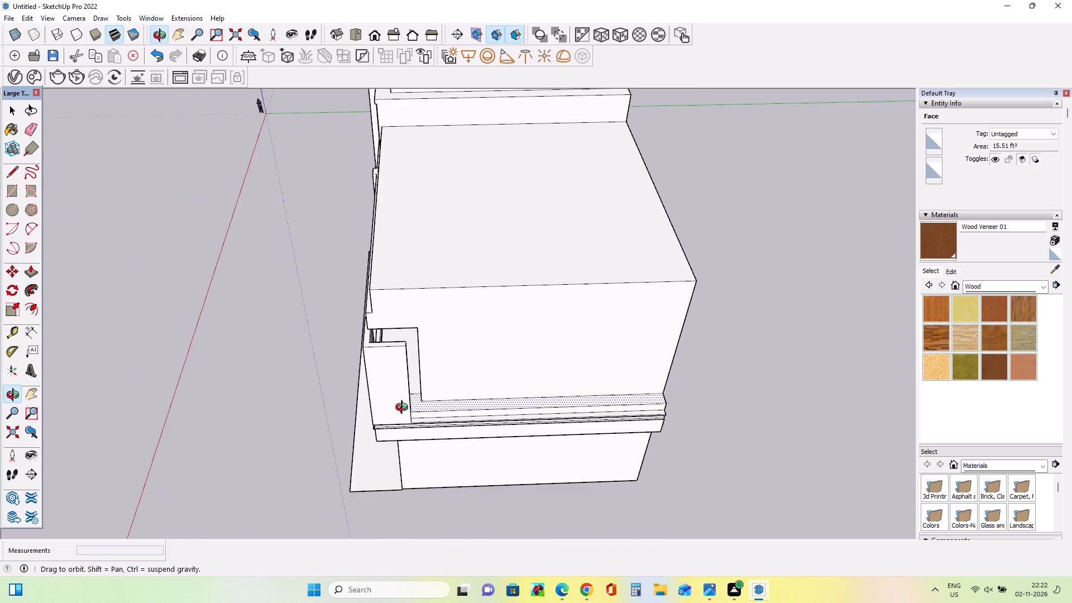
middle_click_drag(404, 409, 747, 337)
scroll(467, 290, "down", 4)
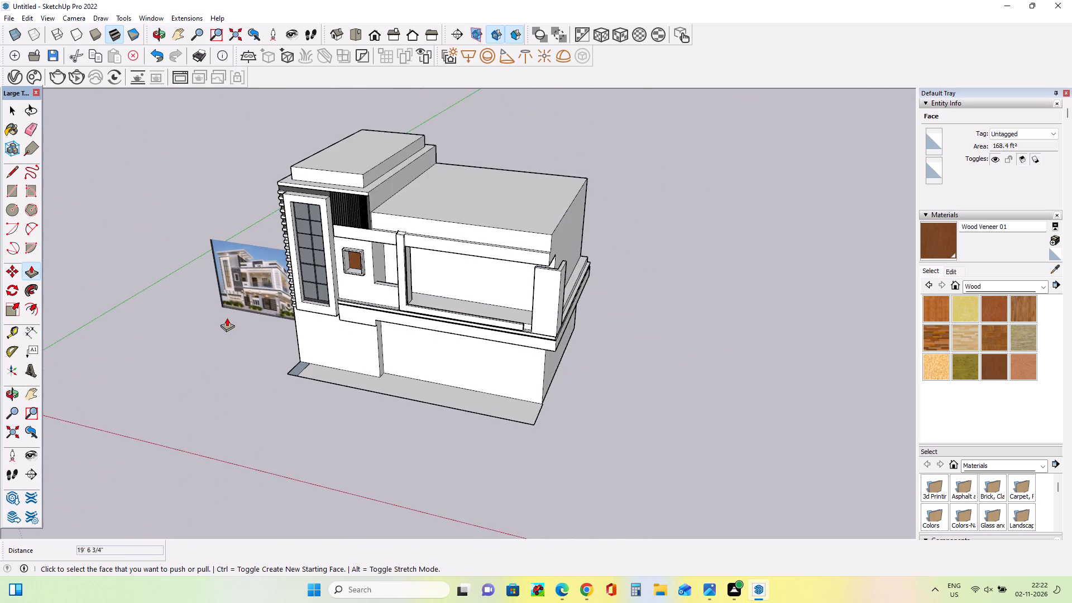
scroll(228, 310, "up", 9)
scroll(394, 248, "up", 2)
middle_click_drag(394, 248, 385, 250)
scroll(204, 245, "down", 13)
middle_click_drag(536, 285, 394, 324)
scroll(435, 209, "up", 4)
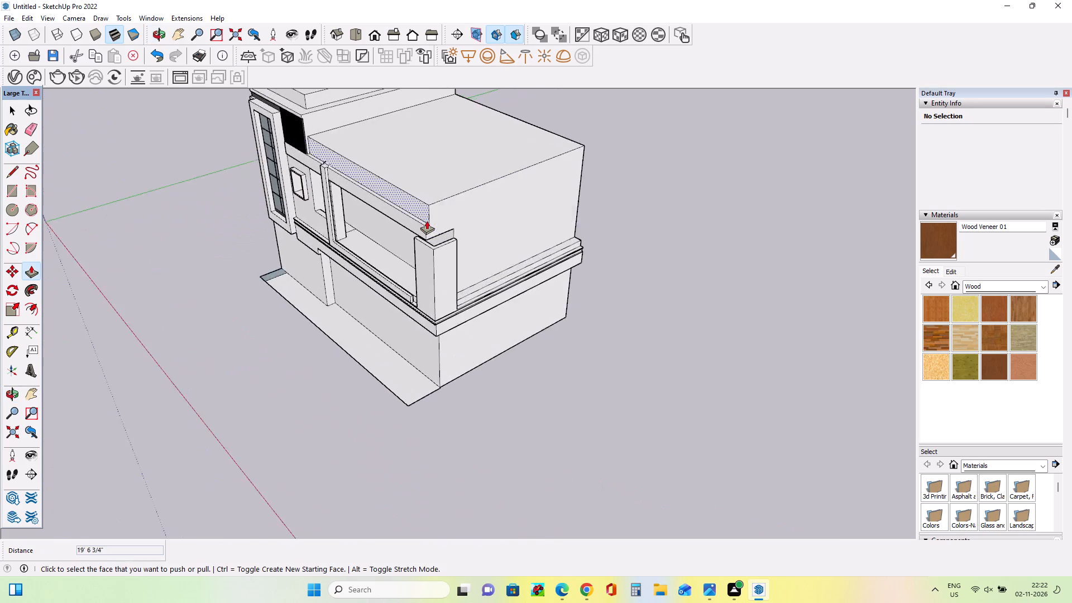
scroll(427, 221, "up", 10)
left_click_drag(455, 290, 455, 297)
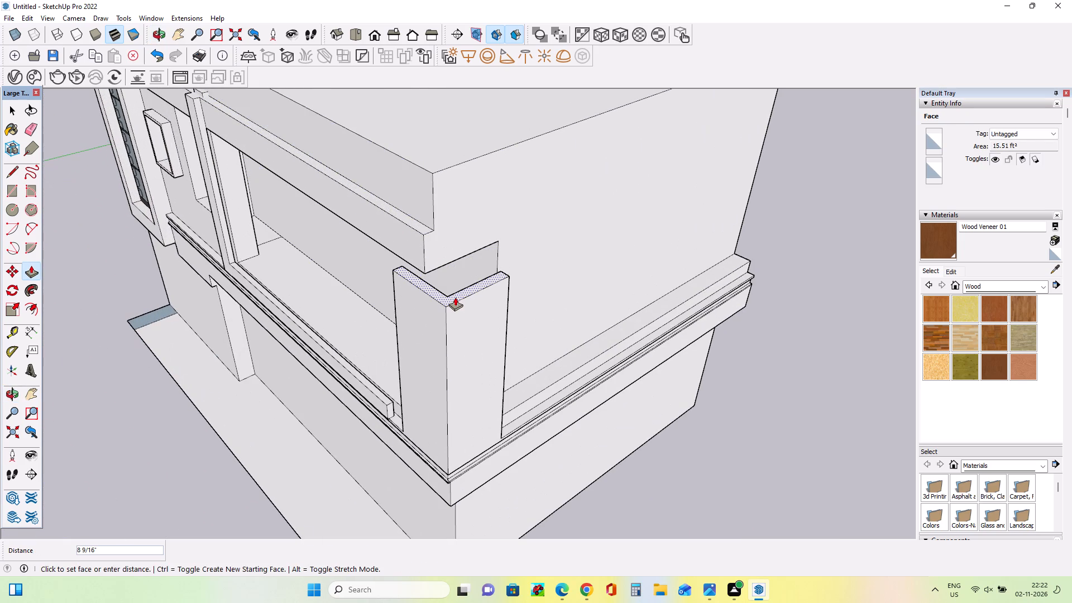
left_click_drag(455, 297, 455, 298)
Pull the upper side wall beside the corner block outward over the side ledge, including a pass of about 2 3/4".
middle_click_drag(608, 323, 343, 295)
middle_click_drag(353, 286, 542, 299)
left_click_drag(600, 246, 620, 265)
left_click(624, 248)
left_click(628, 250)
left_click_drag(625, 251, 635, 260)
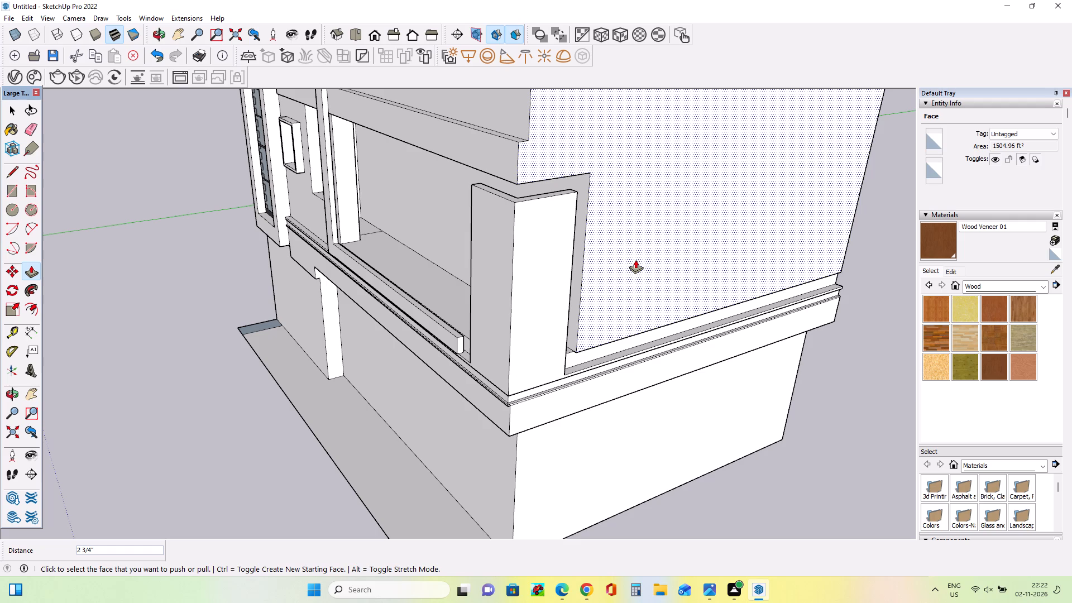
left_click_drag(635, 260, 635, 262)
left_click(610, 258)
Pull the low strip beneath the upper side wall outward, flush with the front face of the side ledge.
middle_click_drag(631, 355, 631, 280)
scroll(587, 261, "up", 4)
left_click_drag(587, 269, 596, 279)
left_click_drag(573, 266, 578, 268)
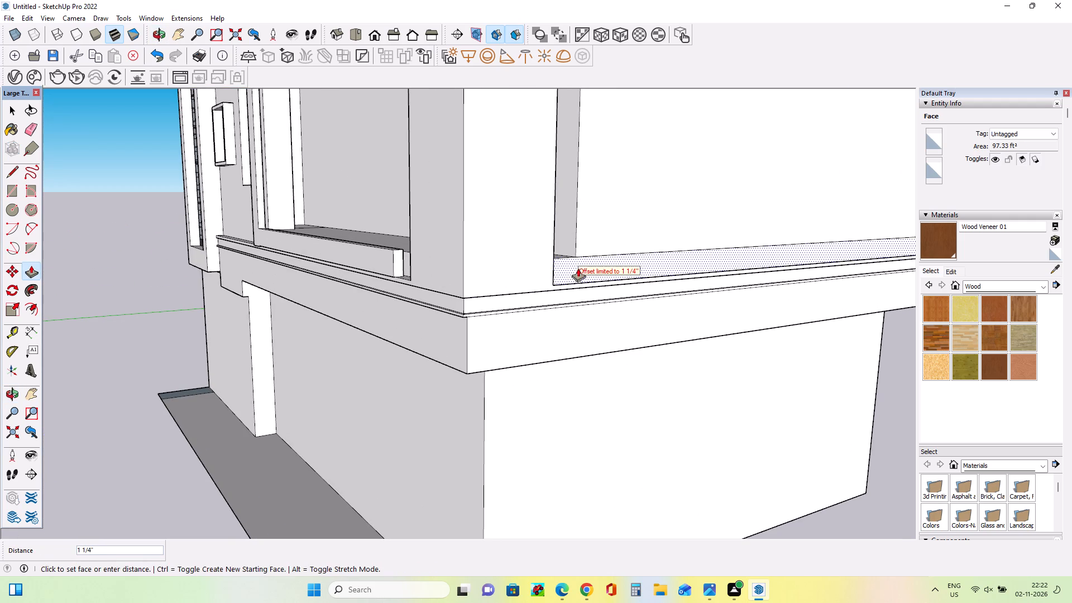
left_click_drag(578, 268, 588, 283)
middle_click_drag(567, 298, 563, 335)
scroll(568, 298, "up", 4)
left_click_drag(573, 310, 546, 318)
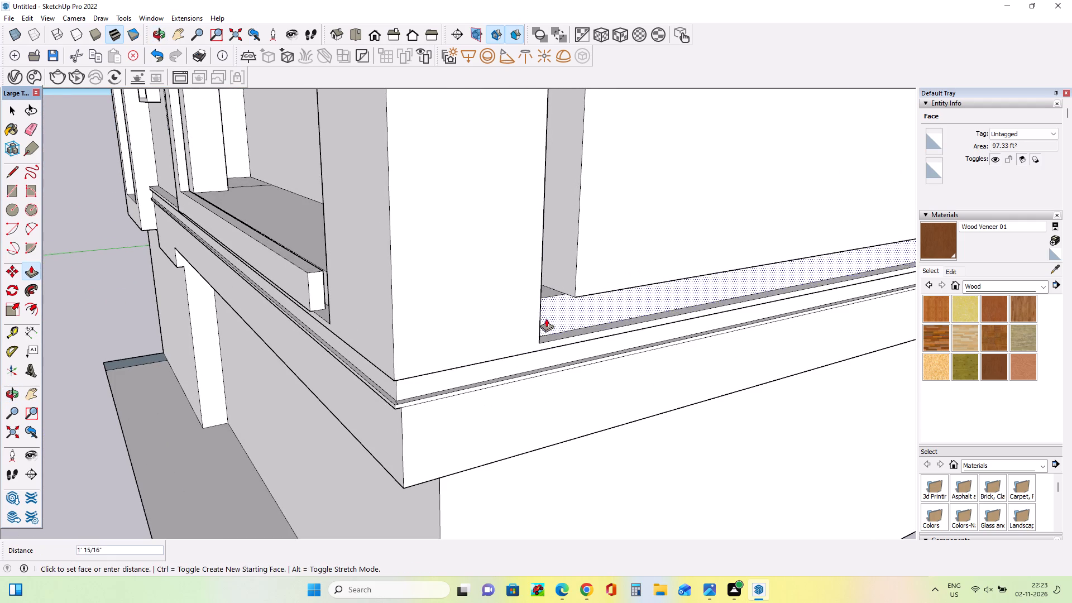
left_click_drag(546, 318, 505, 329)
left_click_drag(559, 295, 631, 406)
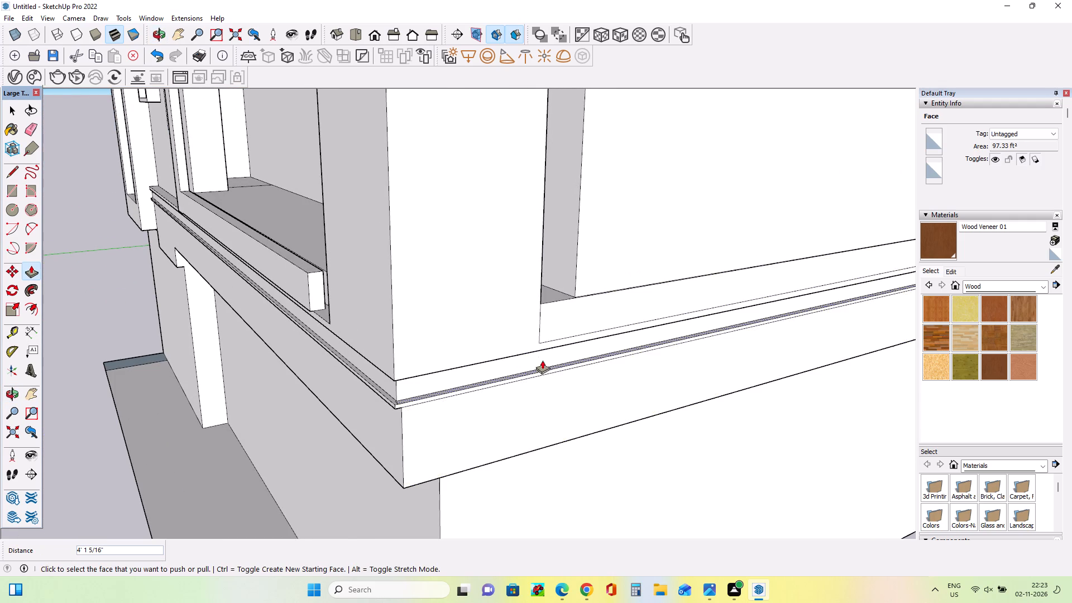
Pull the wide side fascia below the ledge outward 6 1/8", then a further 6 13/16".
scroll(549, 369, "up", 3)
left_click_drag(553, 387, 560, 396)
scroll(543, 347, "down", 5)
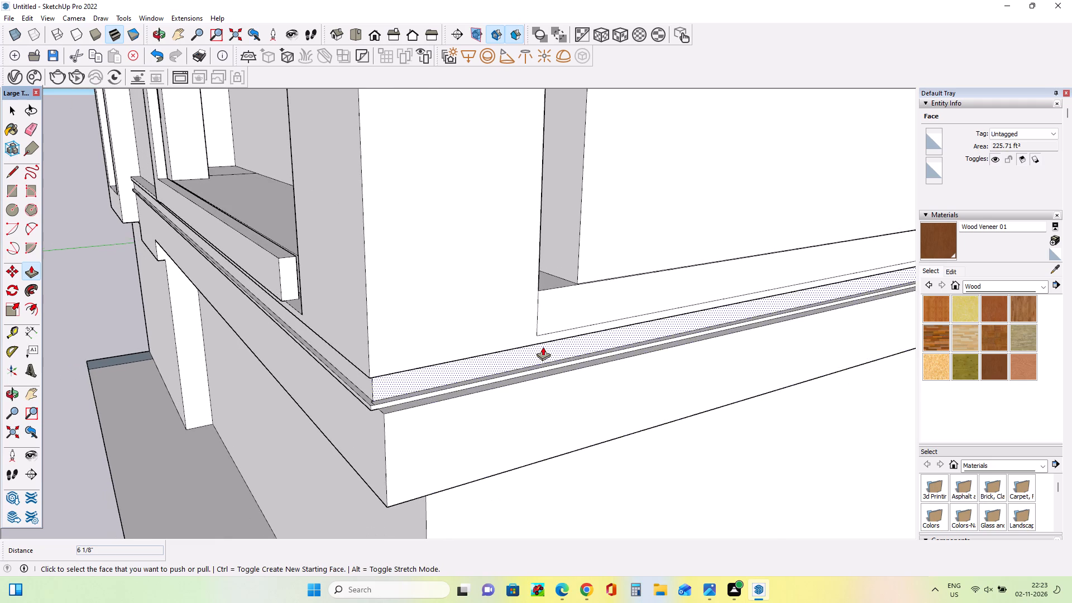
scroll(543, 347, "down", 8)
middle_click_drag(581, 386, 599, 461)
scroll(576, 432, "up", 4)
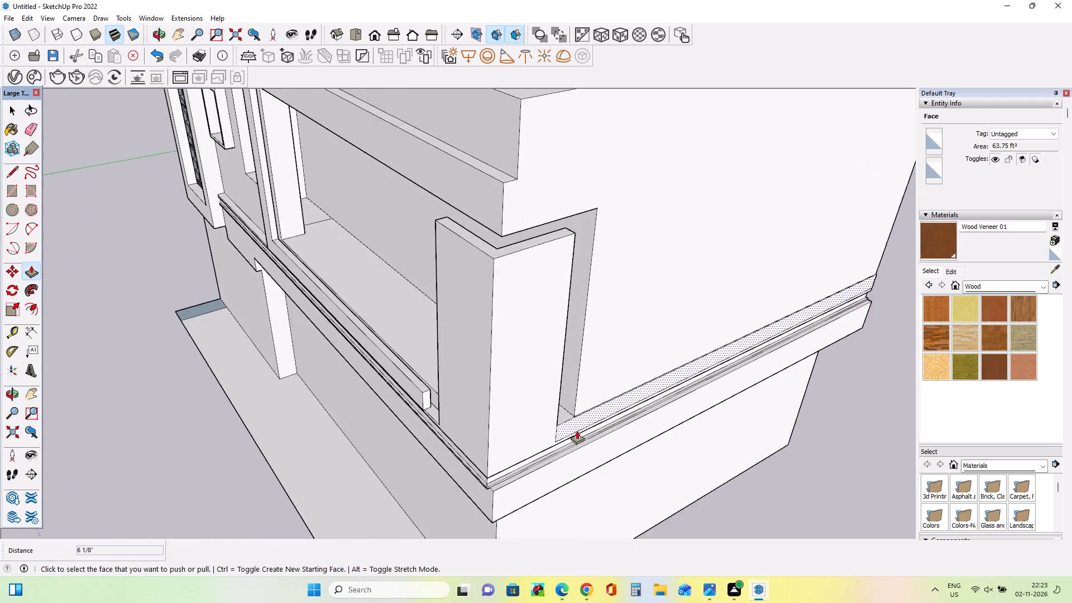
middle_click_drag(577, 430, 604, 315)
left_click_drag(601, 349, 606, 352)
Pull the thin strip above the side fascia outward about 10 5/8" to bring it to the fascia's edge.
middle_click_drag(491, 370, 555, 280)
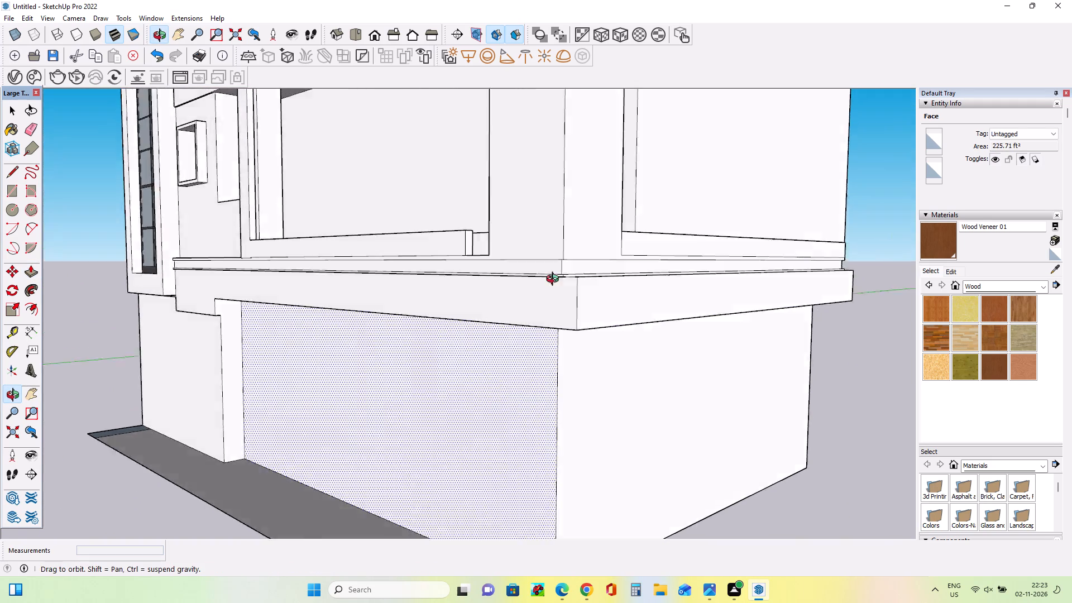
middle_click_drag(555, 280, 407, 382)
scroll(403, 345, "up", 4)
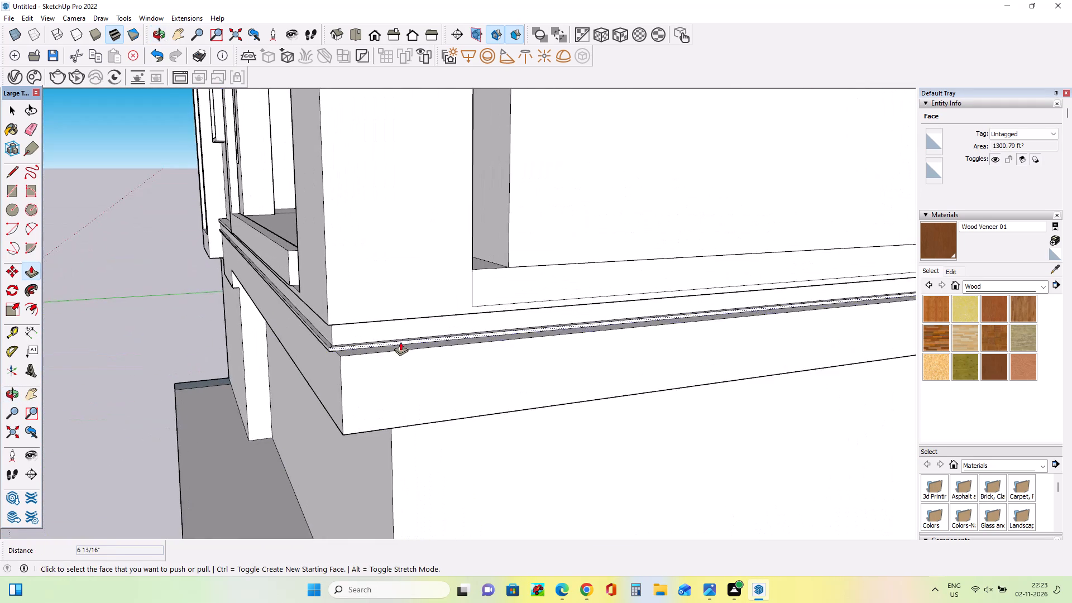
scroll(395, 337, "up", 3)
left_click_drag(393, 346, 396, 355)
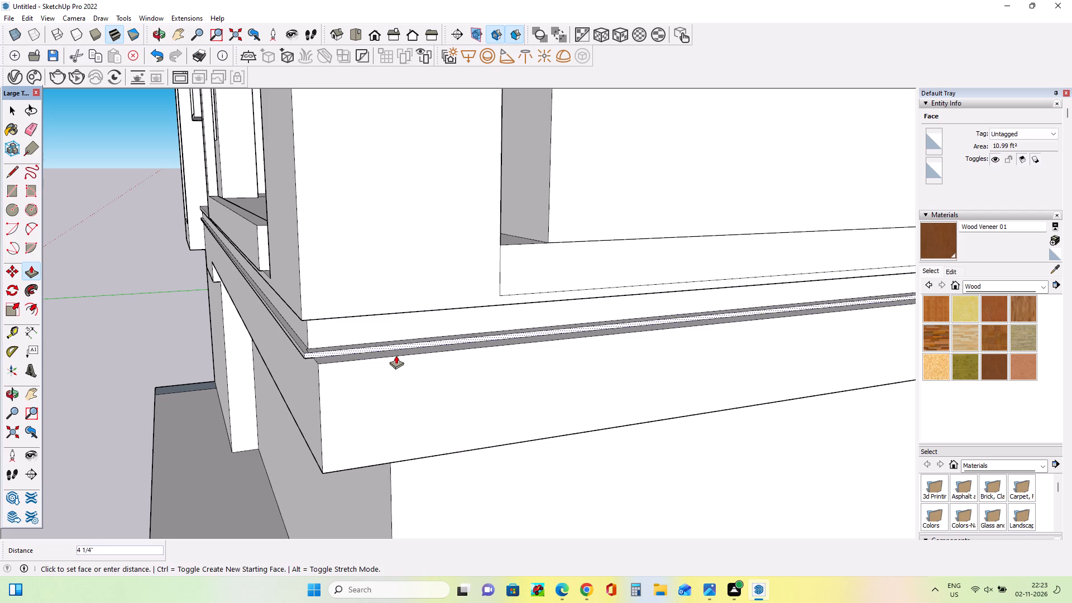
left_click_drag(396, 355, 408, 382)
left_click_drag(403, 352, 410, 360)
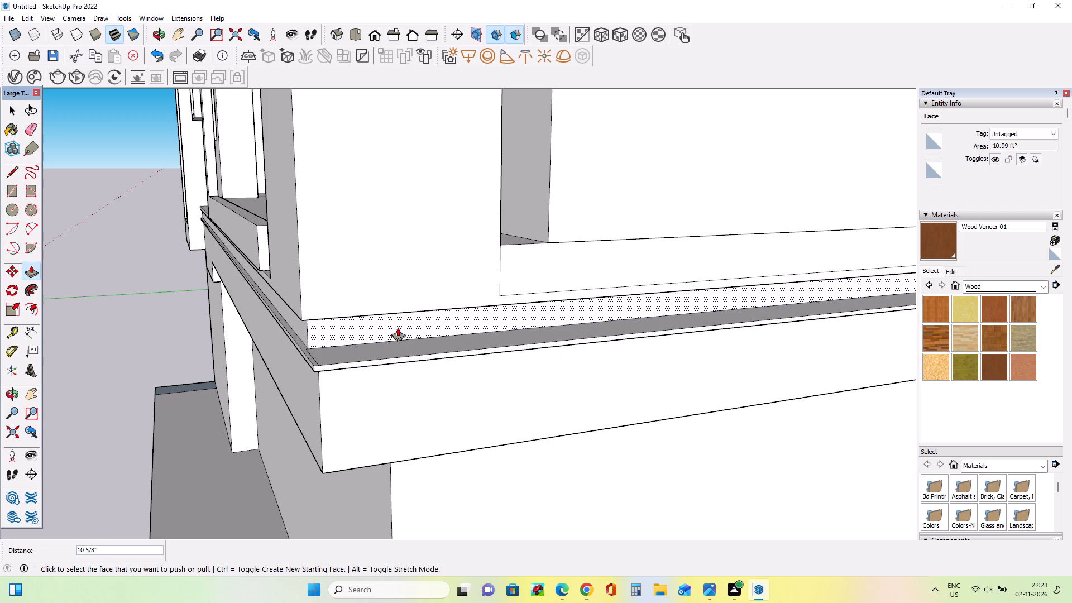
Pull the side ledge face above the thin strip outward 1' 8 3/8".
left_click_drag(398, 322, 412, 346)
left_click_drag(376, 320, 387, 339)
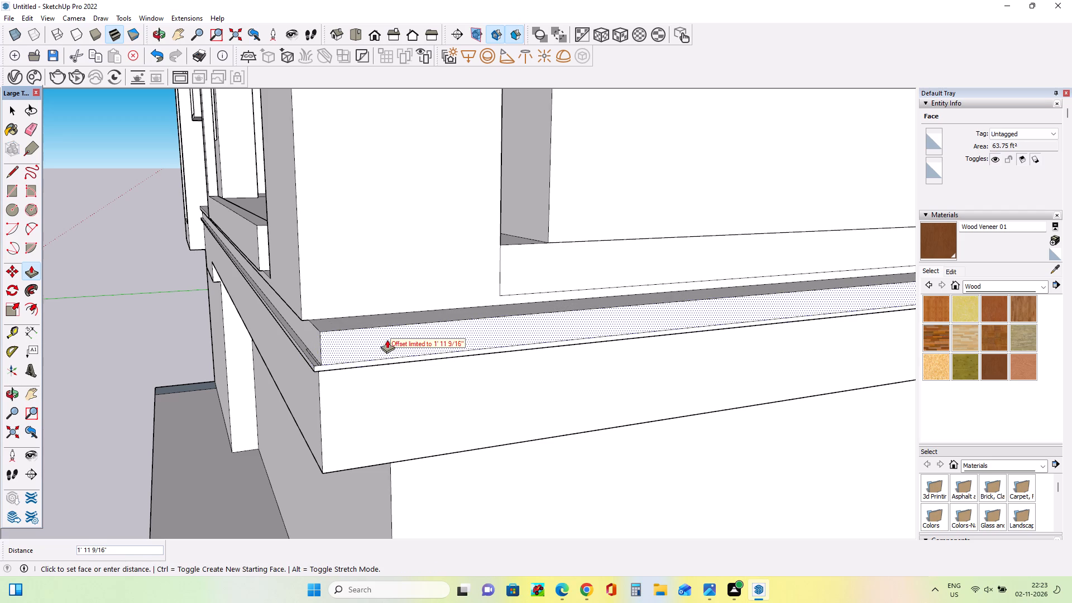
left_click_drag(387, 339, 384, 337)
middle_click_drag(507, 352, 566, 372)
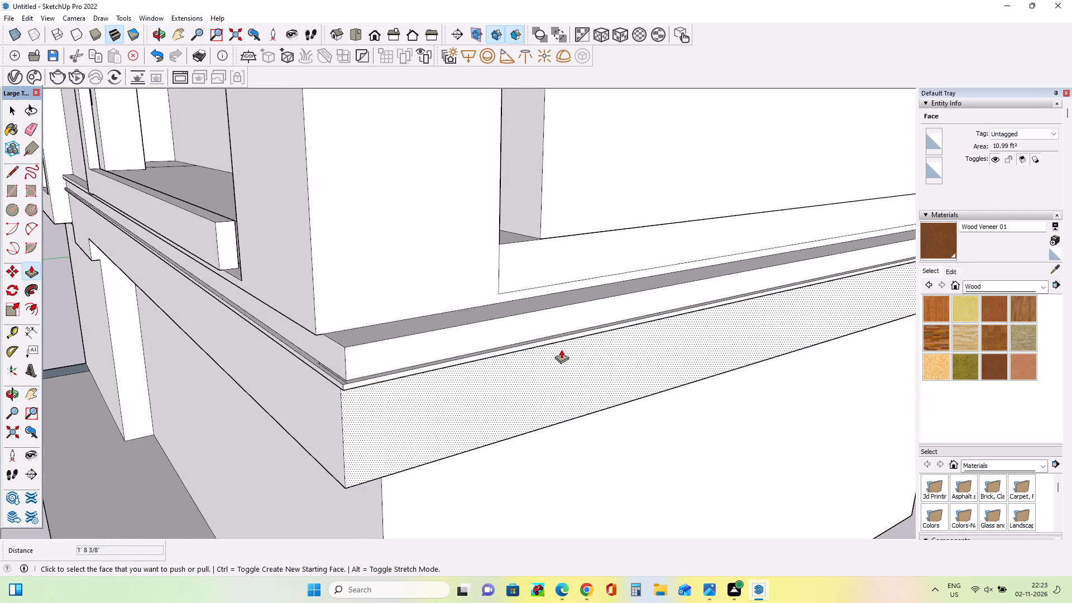
Draw lines across the corner block's base on the front, about 7' 8 11/16" long, and on the side, meeting at the corner.
scroll(561, 350, "down", 3)
middle_click_drag(466, 318, 514, 342)
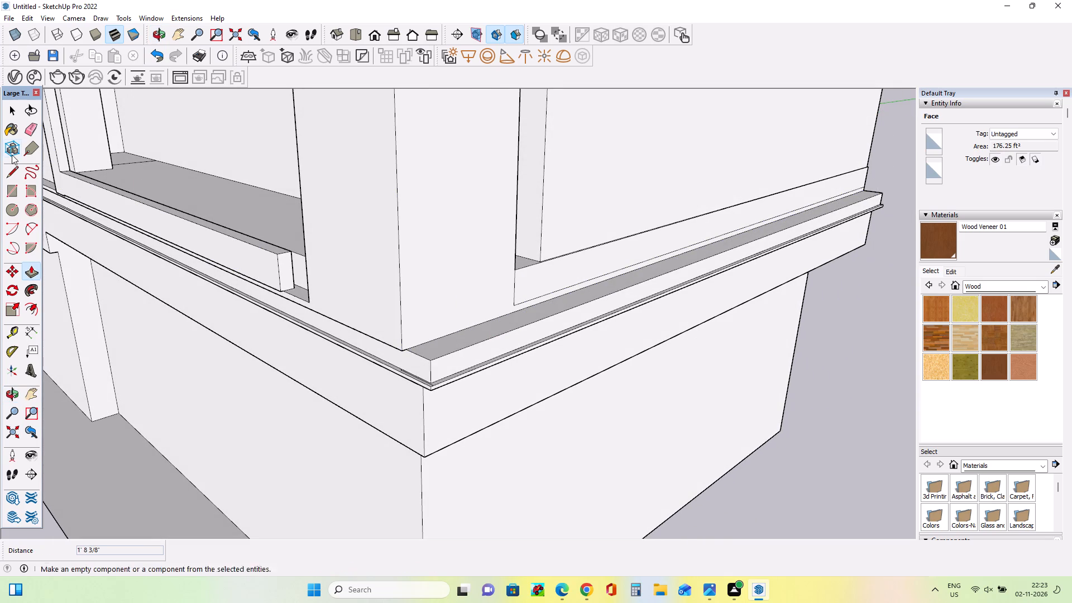
left_click(15, 174)
scroll(298, 266, "up", 4)
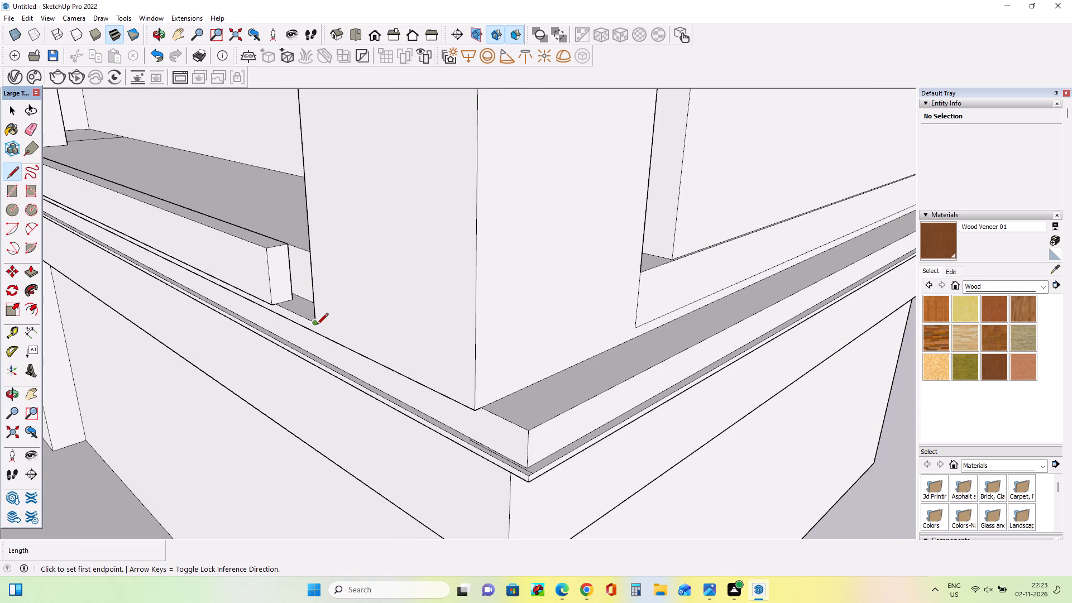
left_click(316, 326)
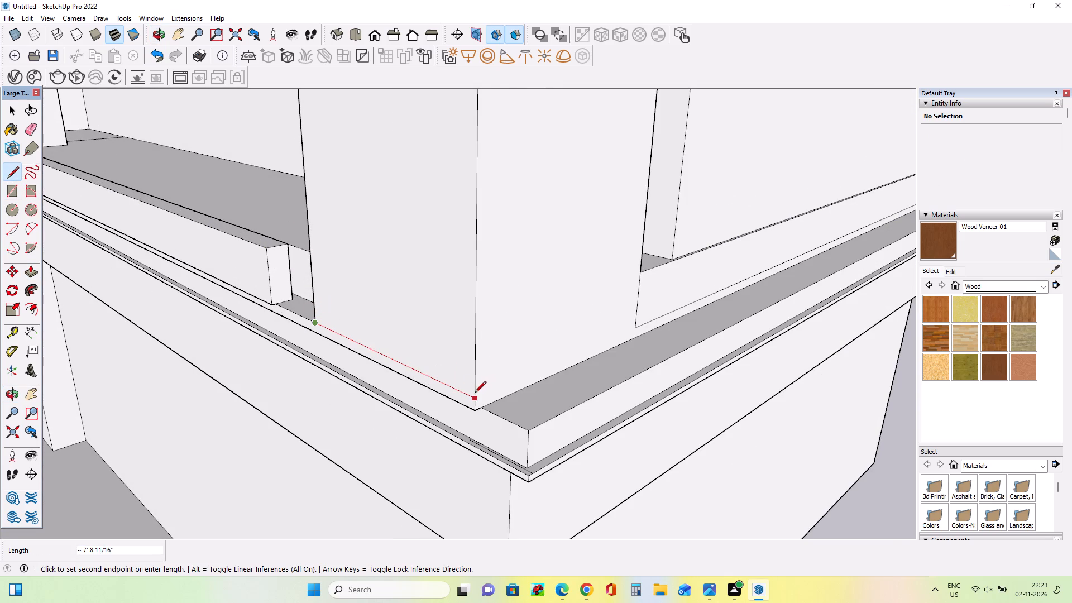
left_click(473, 398)
left_click(633, 327)
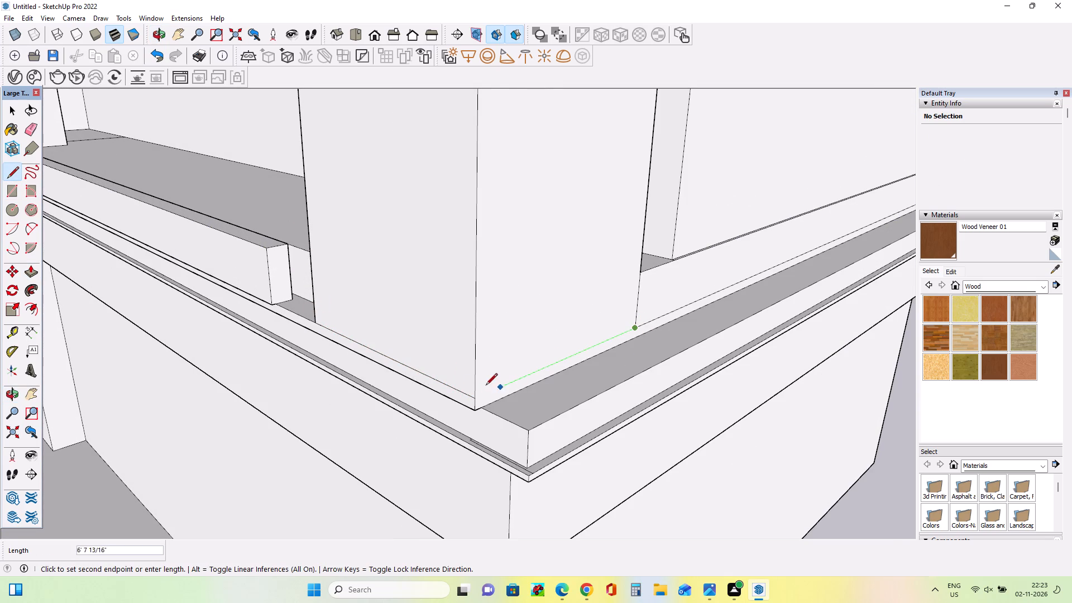
left_click(474, 394)
Pull the narrow side strip below the corner block's base line outward about 1' 8 3/8", then another 5 5/8".
middle_click_drag(456, 366, 452, 296)
scroll(442, 285, "down", 4)
middle_click_drag(499, 342, 579, 361)
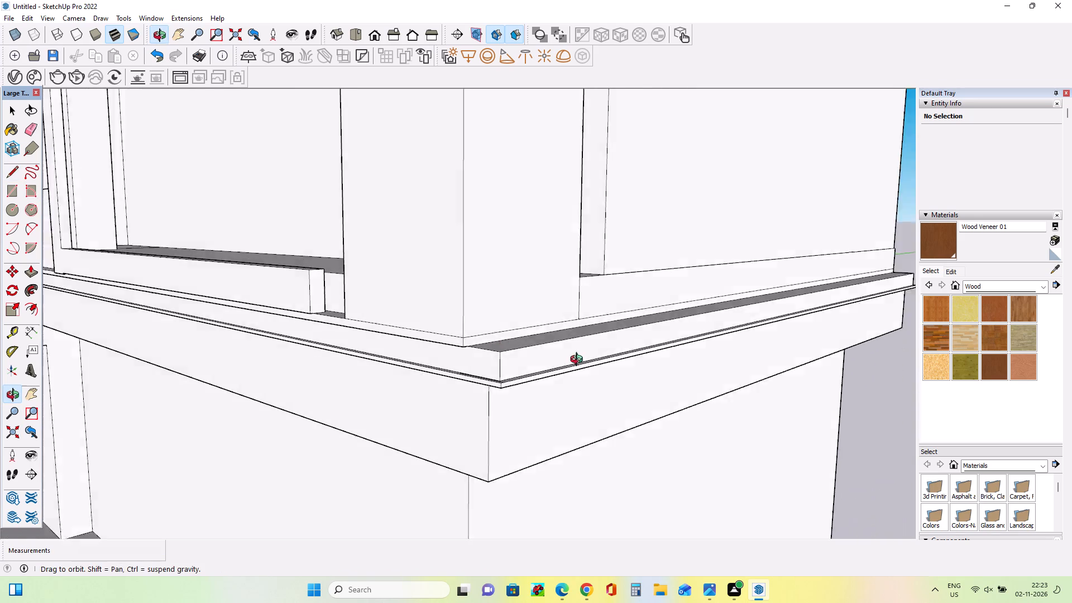
middle_click_drag(579, 361, 756, 297)
scroll(414, 353, "up", 3)
middle_click_drag(547, 362, 319, 446)
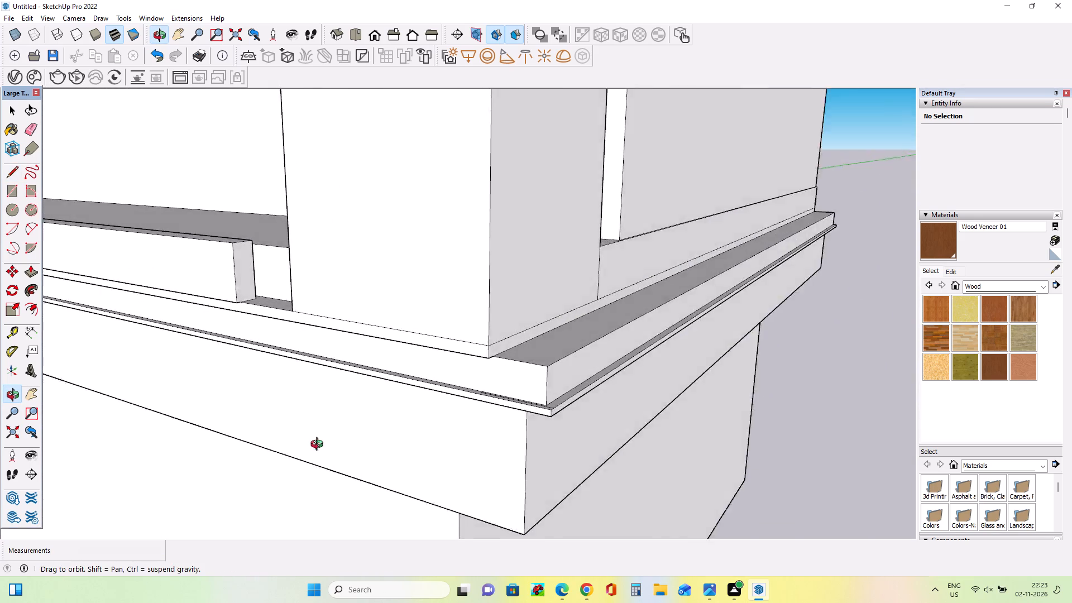
middle_click_drag(319, 446, 286, 445)
middle_click_drag(525, 398, 527, 411)
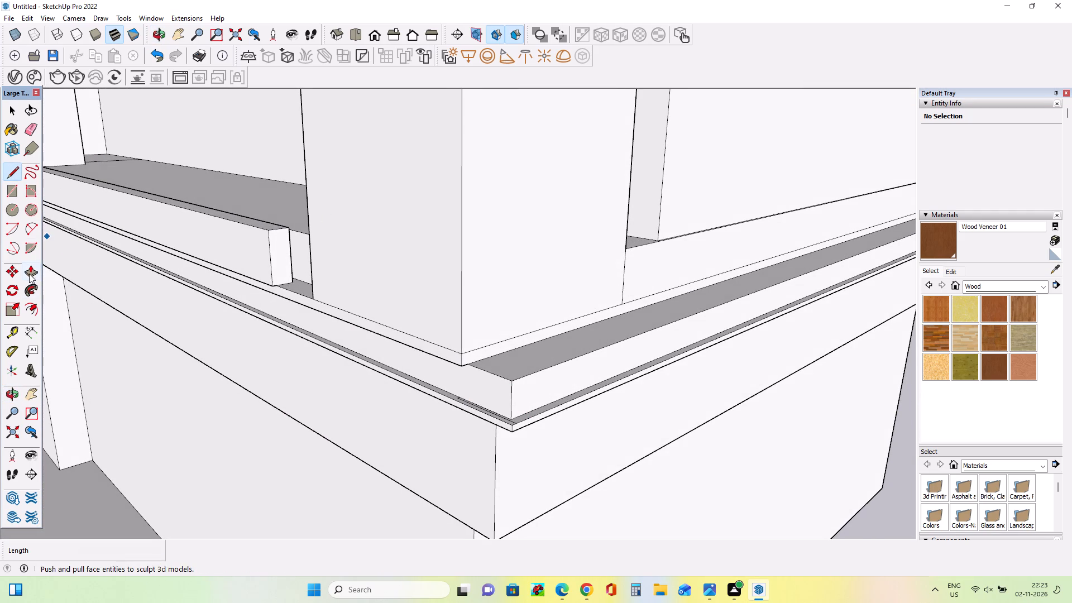
left_click(29, 274)
left_click_drag(477, 357, 515, 386)
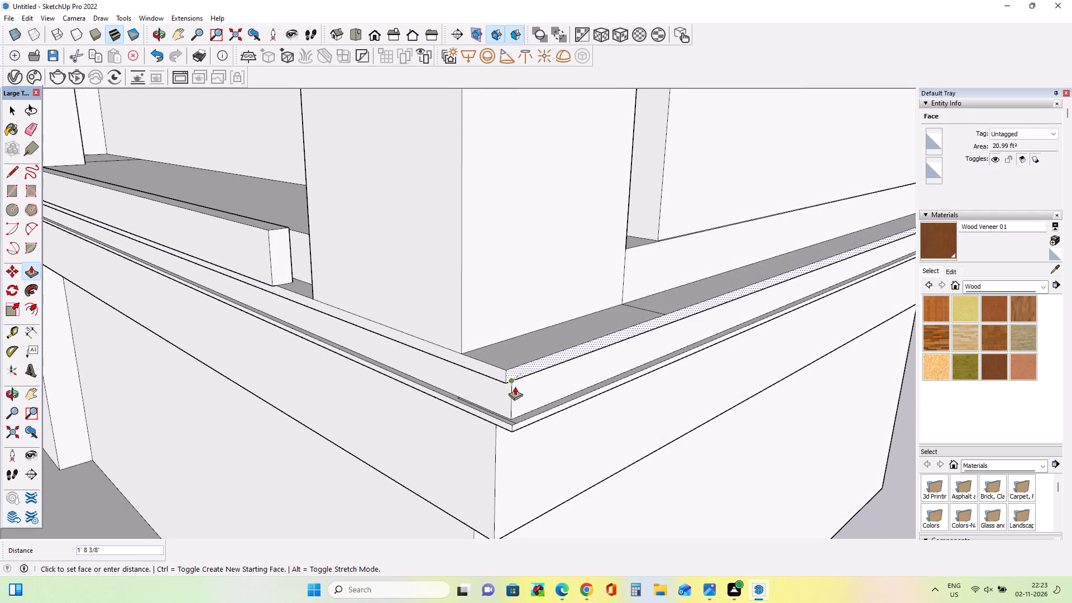
left_click_drag(515, 386, 519, 392)
left_click_drag(518, 376, 529, 386)
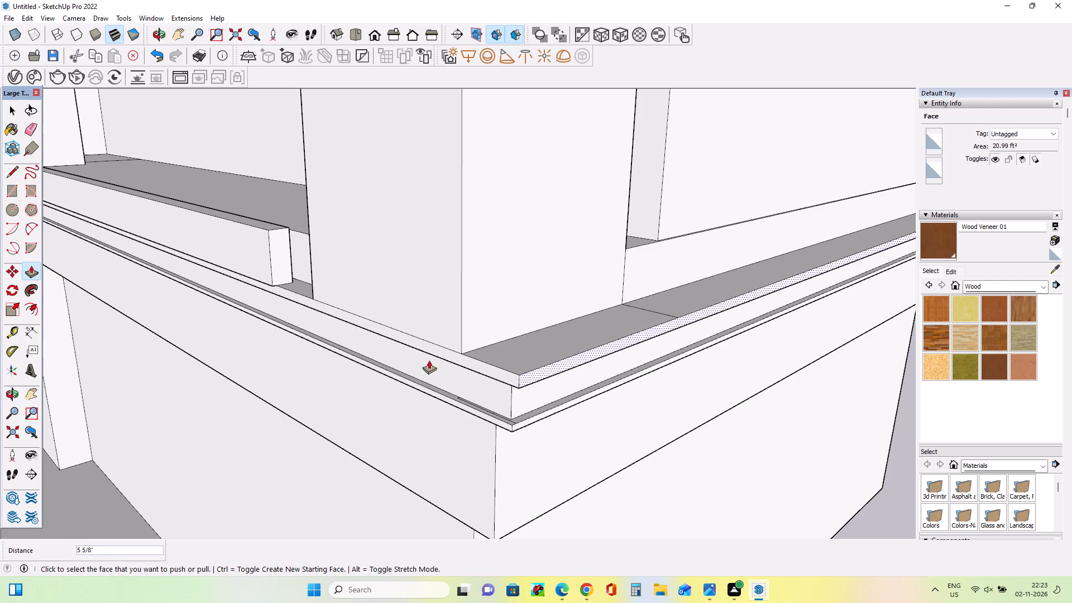
Pull the narrow front strip below the corner block's base line outward 1 13/16".
left_click_drag(446, 355, 438, 363)
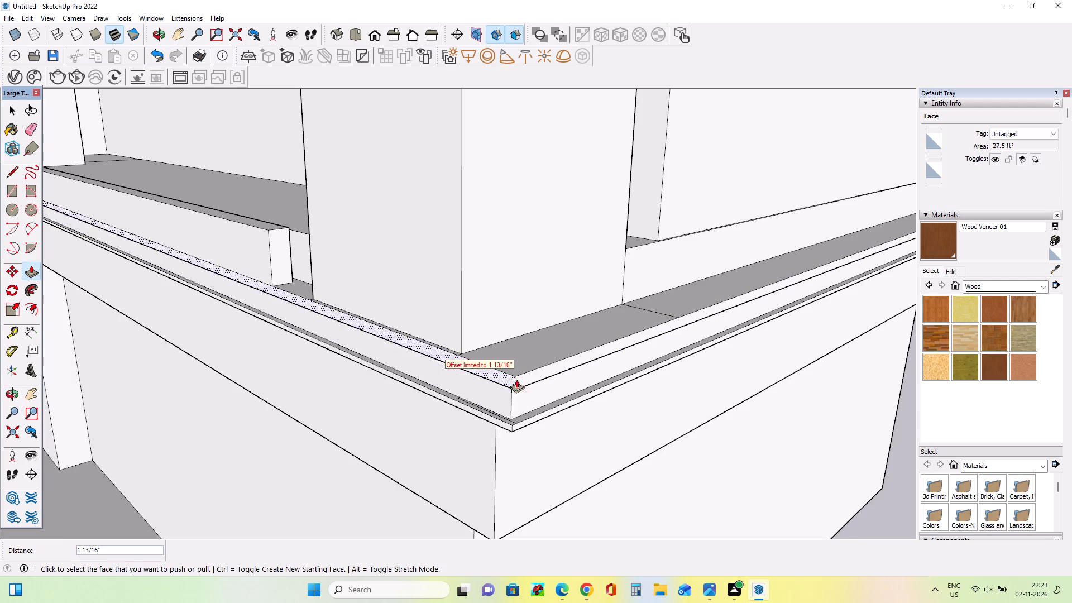
Raise the corner block's top face 1' 3 7/8" up to the underside of the roof beam.
middle_click_drag(521, 379, 596, 174)
middle_click_drag(597, 239, 623, 420)
scroll(552, 383, "down", 6)
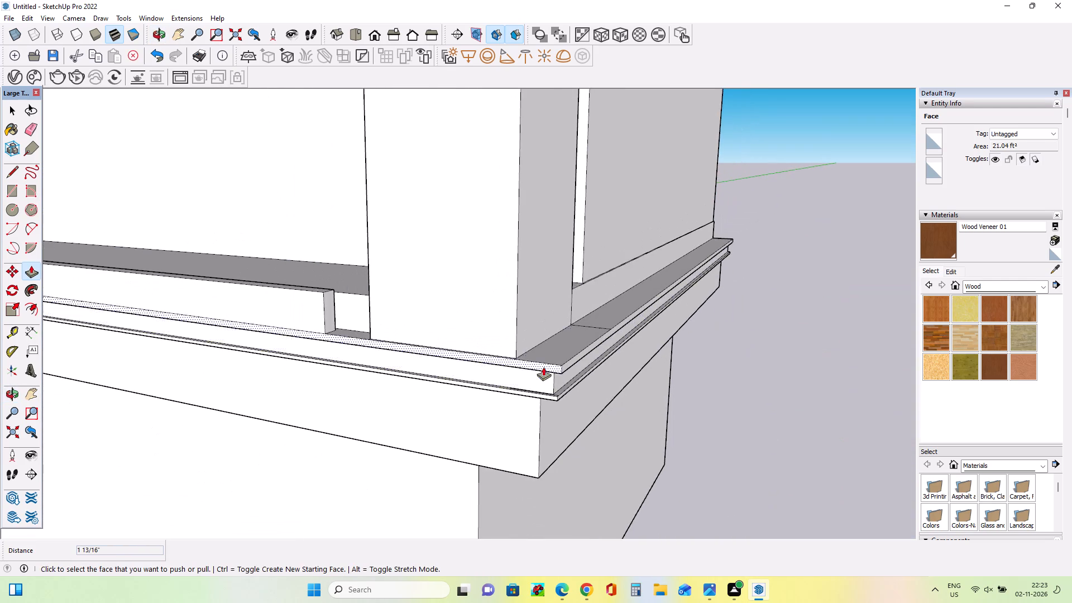
scroll(543, 367, "down", 4)
middle_click_drag(556, 336, 482, 361)
middle_click_drag(540, 358, 528, 384)
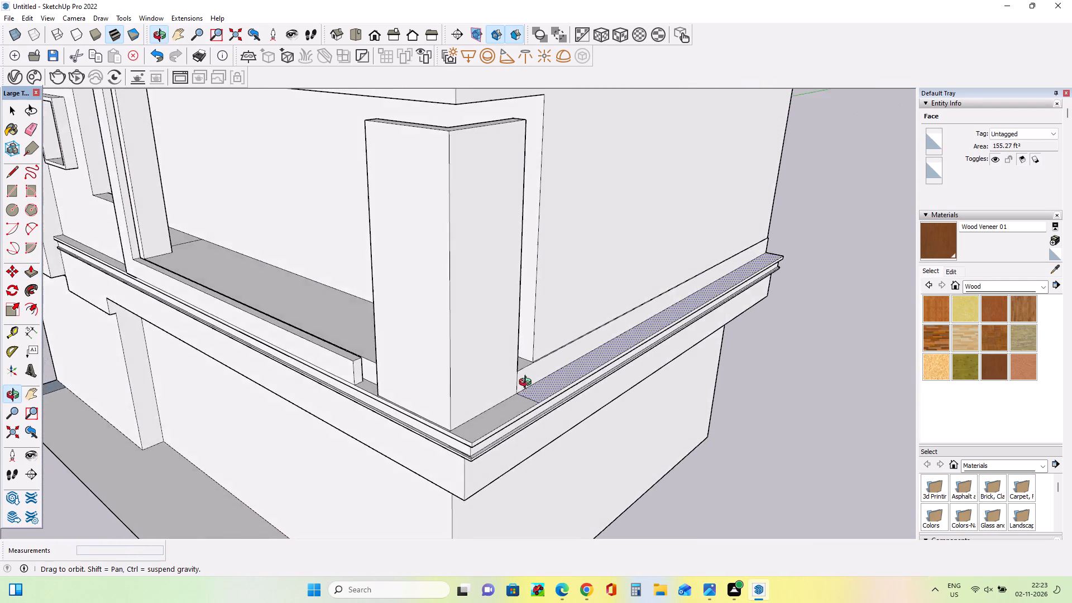
middle_click_drag(528, 384, 497, 409)
scroll(498, 409, "down", 4)
middle_click_drag(370, 312, 438, 272)
scroll(506, 195, "up", 4)
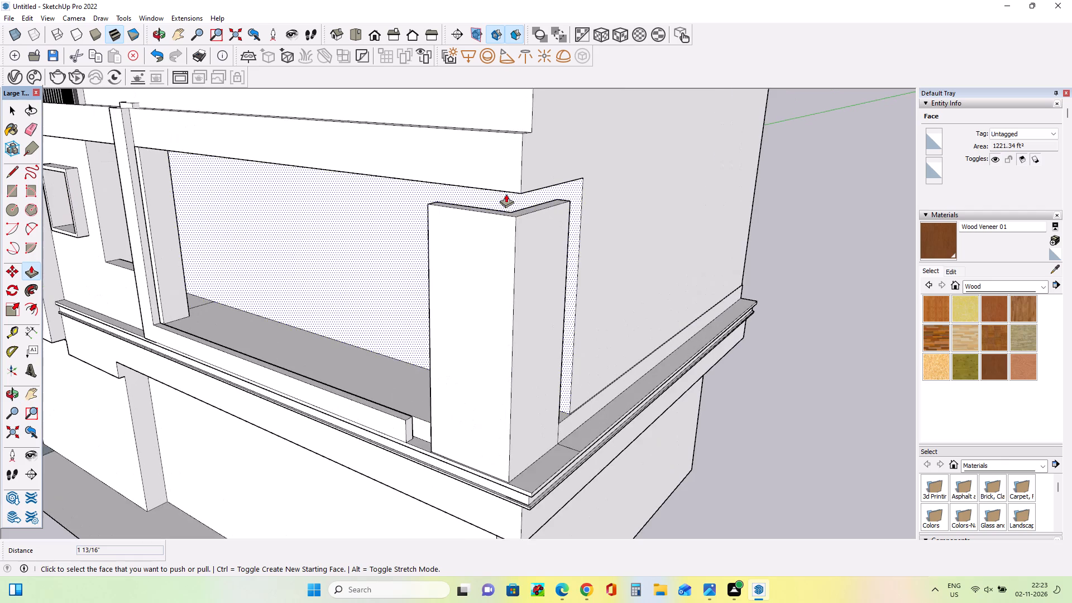
left_click_drag(518, 216, 515, 197)
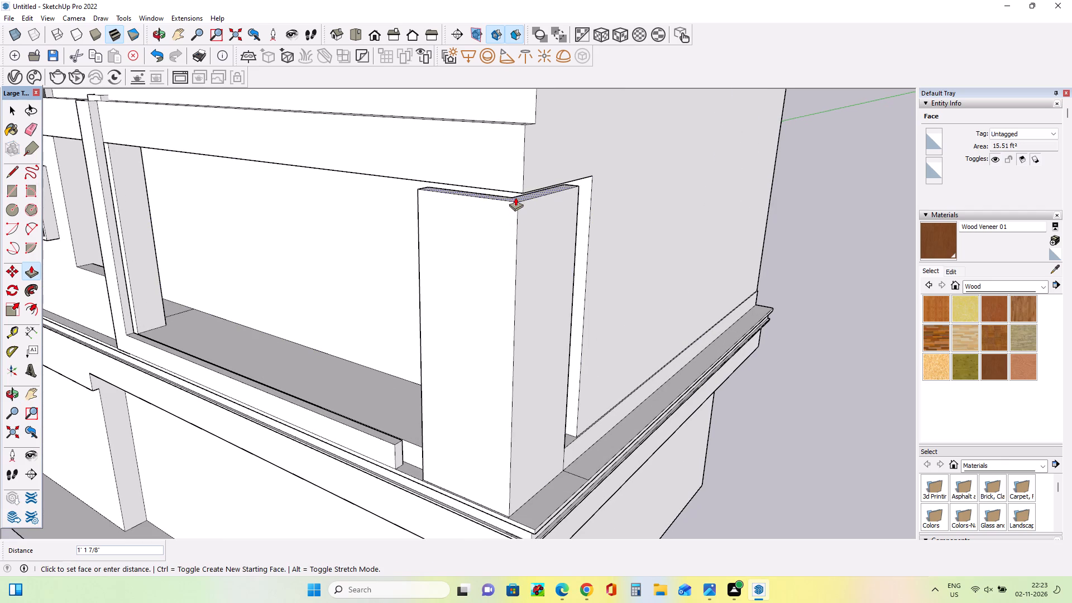
left_click_drag(515, 197, 516, 194)
Push the corner block's front face inward 8 1/4" and its side face inward 3 7/16" to line up with the beam.
middle_click_drag(473, 233, 613, 275)
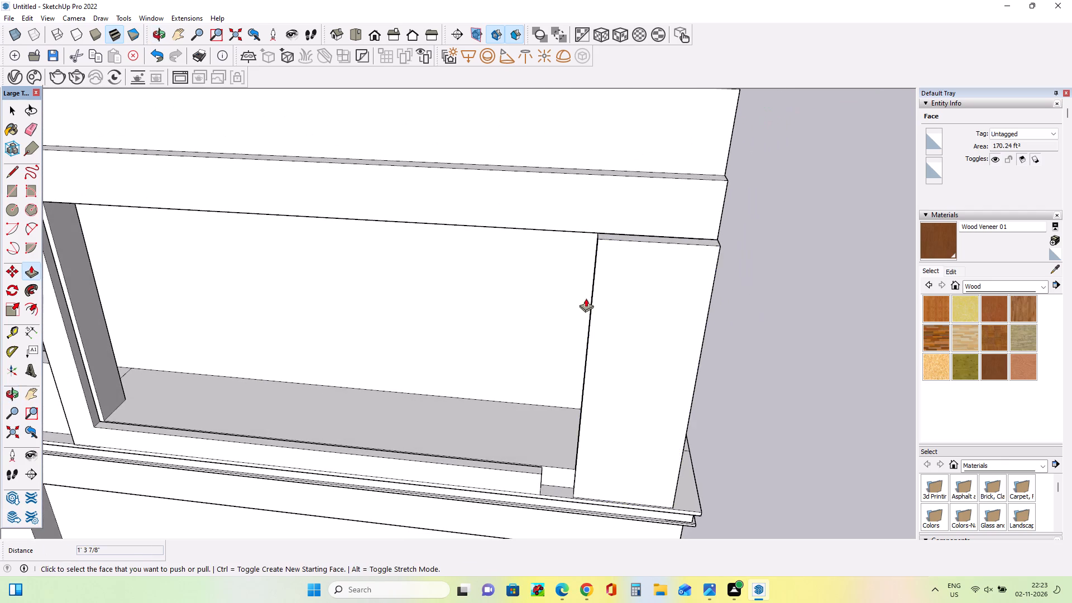
middle_click_drag(694, 303, 652, 341)
left_click_drag(641, 355, 641, 348)
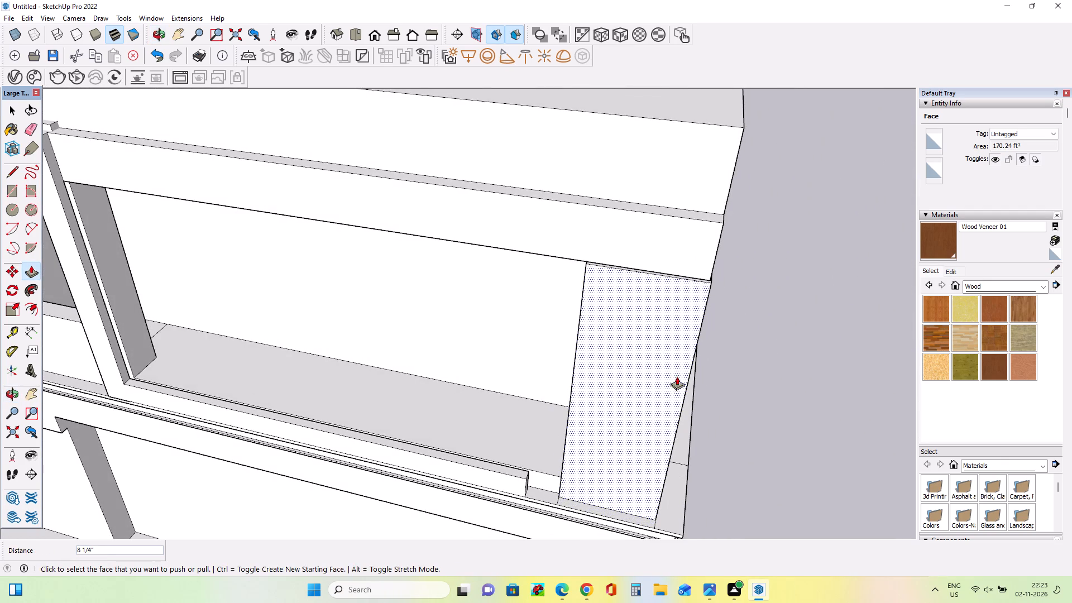
middle_click_drag(614, 371, 767, 368)
scroll(637, 349, "up", 3)
middle_click_drag(637, 349, 414, 343)
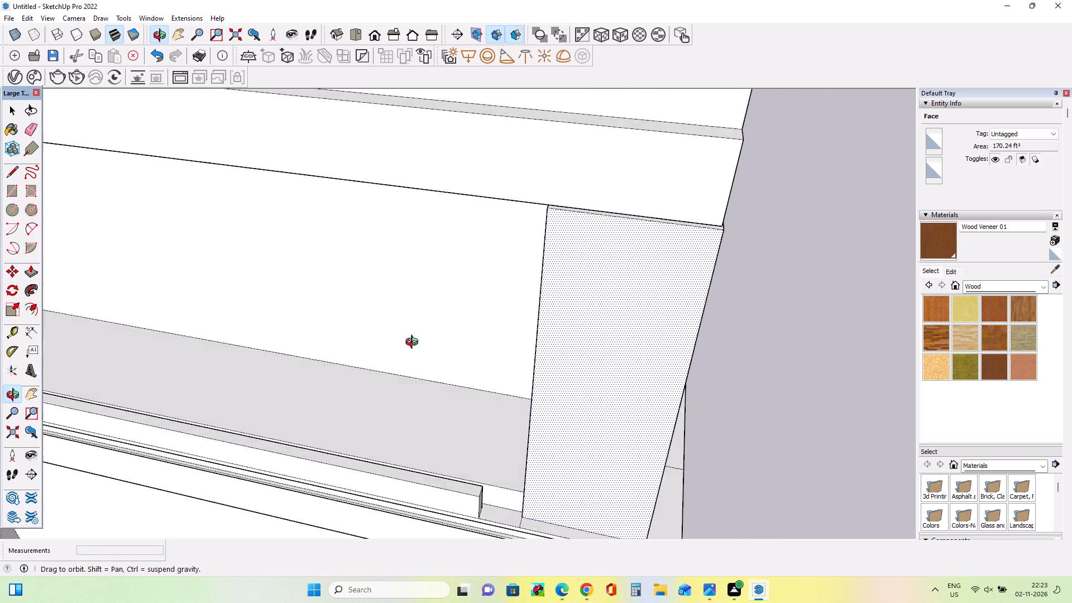
middle_click_drag(414, 343, 232, 318)
middle_click_drag(243, 313, 257, 314)
left_click(468, 359)
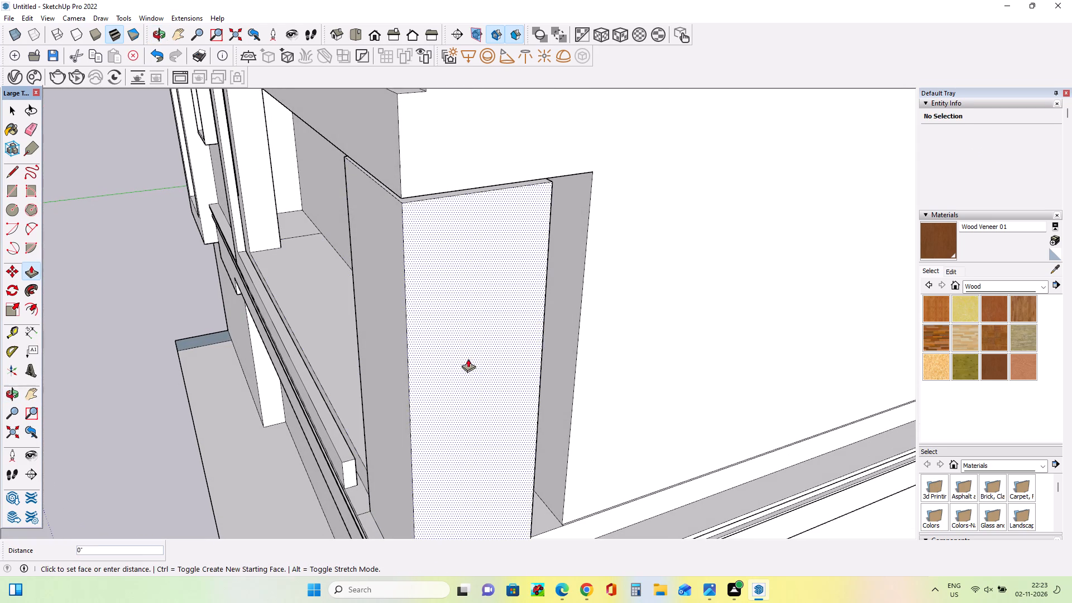
Extend the end of the low balcony parapet about 2' 7 3/4" to meet the corner block.
middle_click_drag(365, 292, 577, 290)
scroll(577, 290, "down", 7)
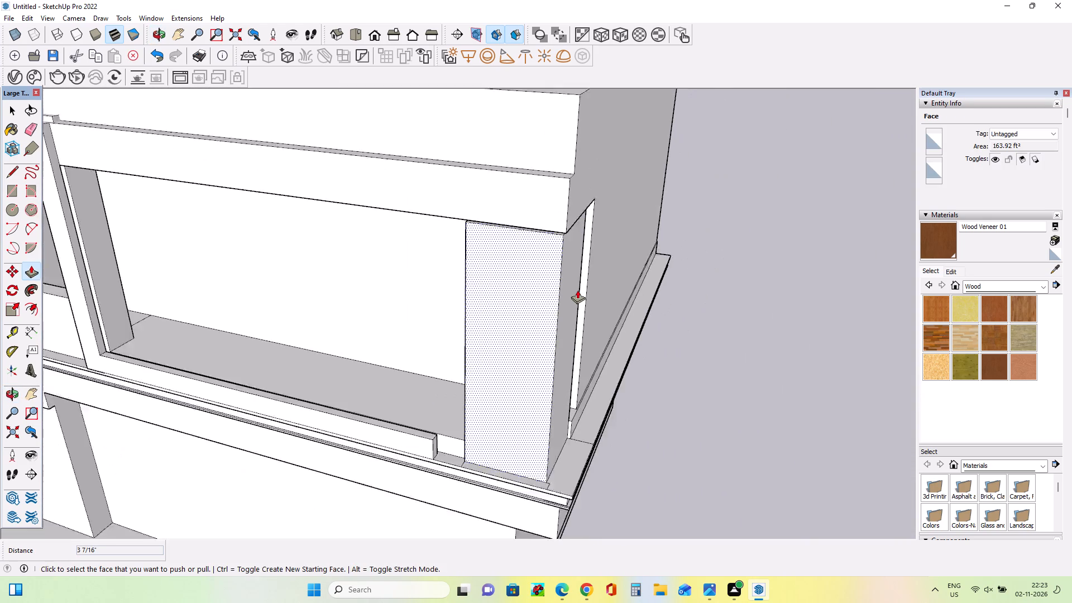
scroll(577, 290, "down", 7)
middle_click_drag(505, 314, 582, 290)
scroll(511, 358, "up", 9)
middle_click_drag(541, 343, 477, 366)
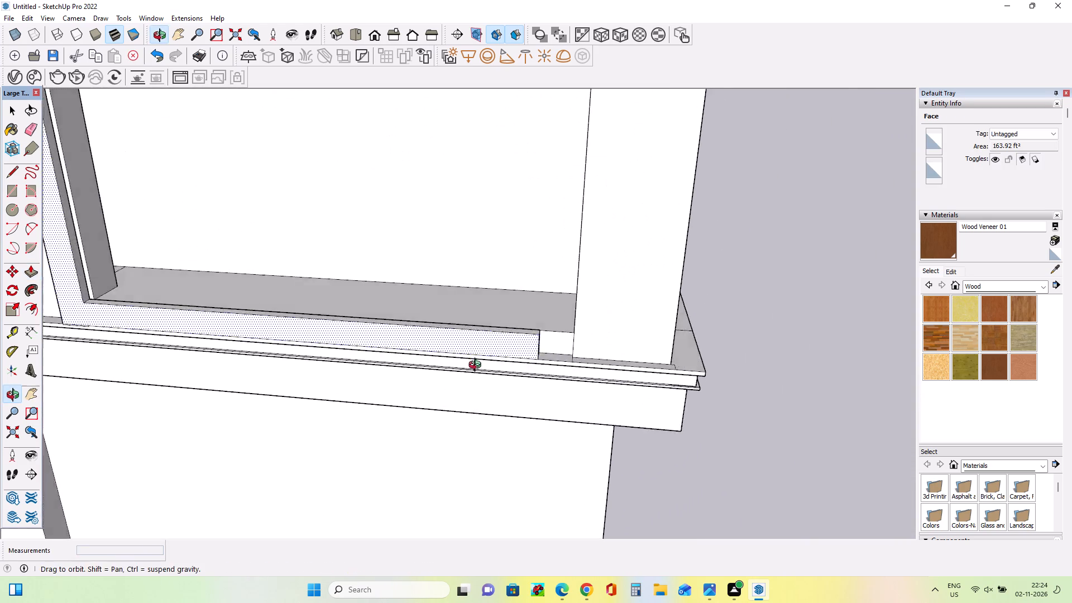
middle_click_drag(477, 366, 356, 393)
scroll(433, 386, "up", 5)
left_click_drag(452, 375, 497, 403)
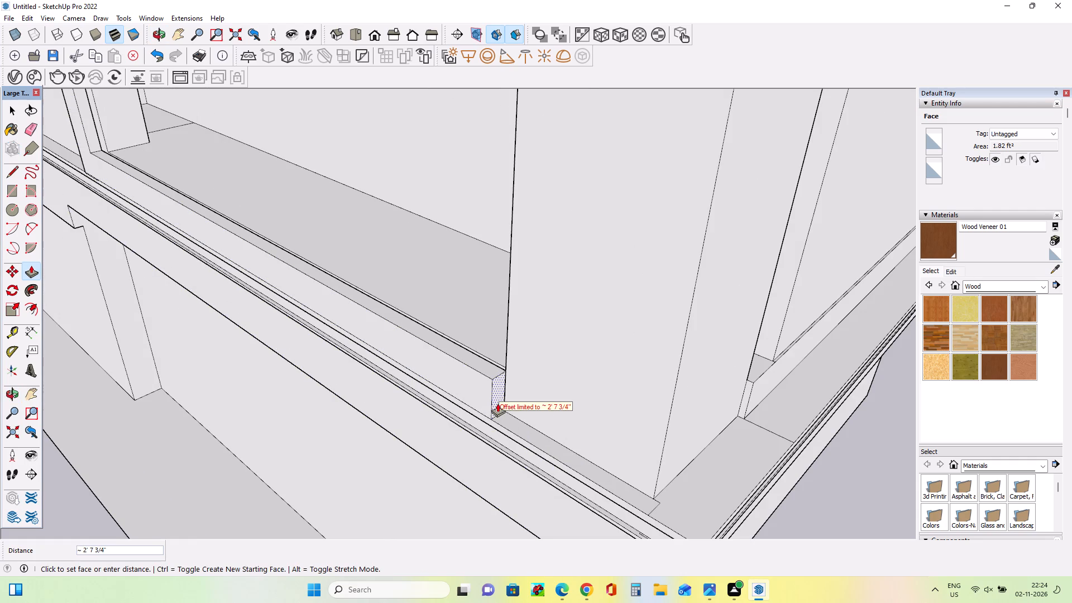
left_click_drag(497, 403, 498, 403)
Examine the balcony frame, corner wall and roof parapet in the reference image against the model.
middle_click_drag(533, 383, 632, 384)
scroll(632, 384, "down", 13)
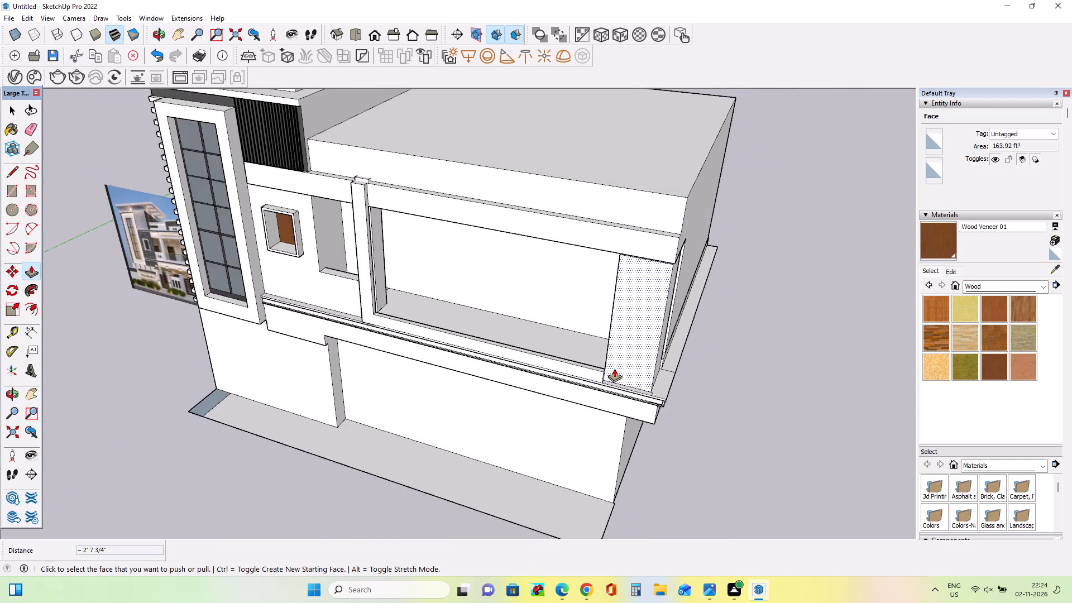
scroll(614, 368, "down", 6)
middle_click_drag(565, 349, 639, 199)
scroll(251, 353, "up", 9)
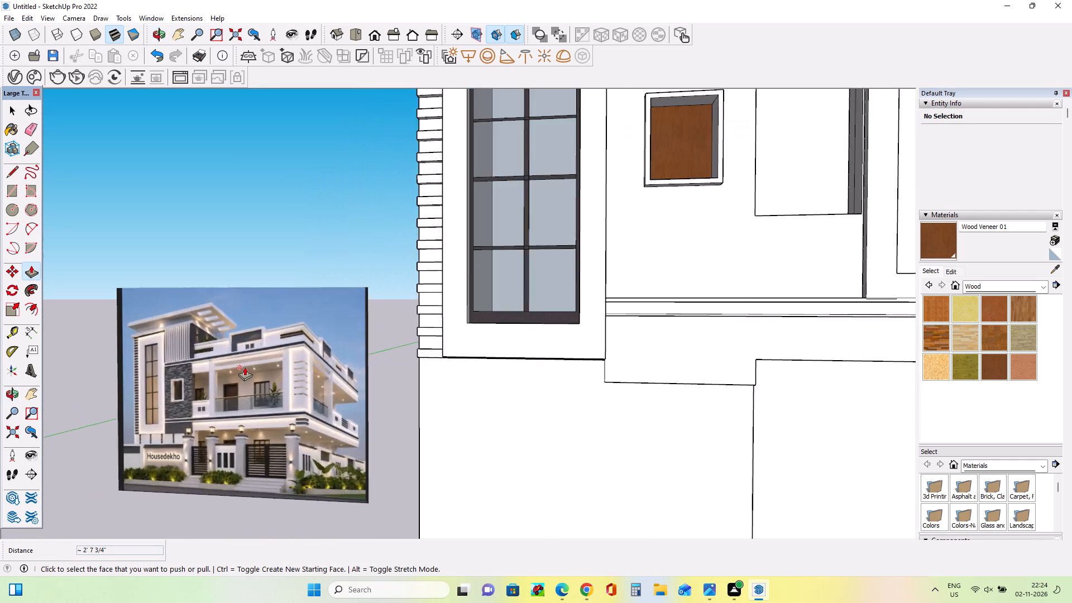
scroll(245, 367, "up", 5)
scroll(197, 355, "up", 5)
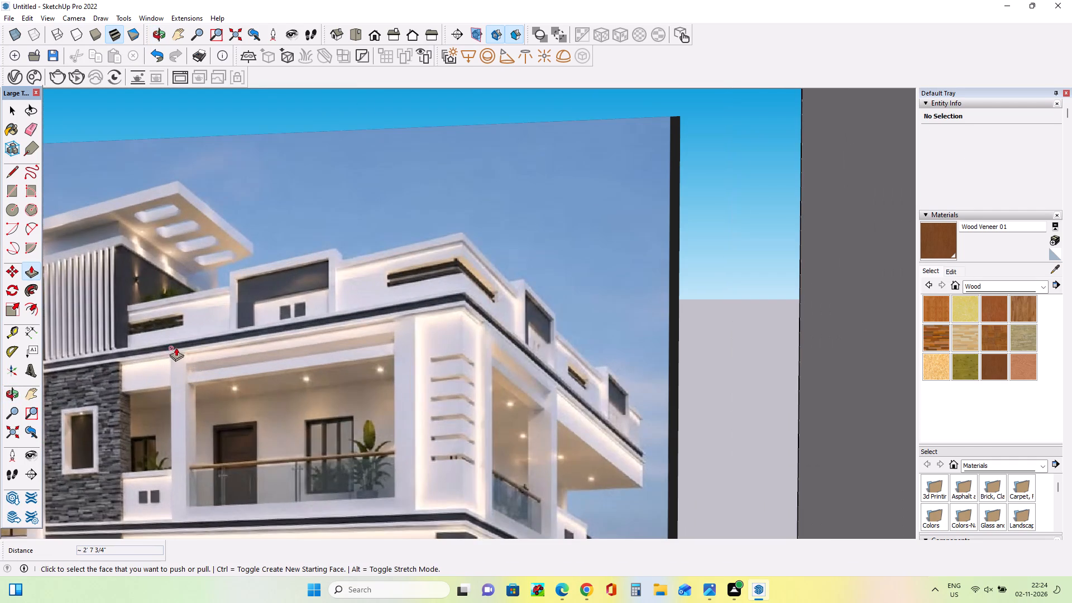
scroll(175, 347, "down", 19)
scroll(135, 339, "down", 3)
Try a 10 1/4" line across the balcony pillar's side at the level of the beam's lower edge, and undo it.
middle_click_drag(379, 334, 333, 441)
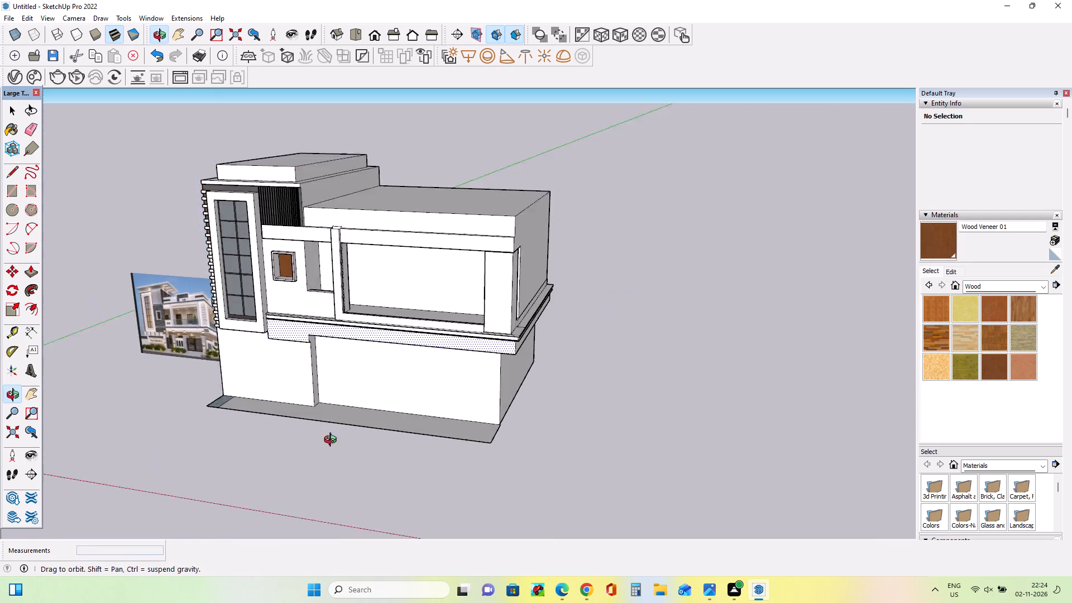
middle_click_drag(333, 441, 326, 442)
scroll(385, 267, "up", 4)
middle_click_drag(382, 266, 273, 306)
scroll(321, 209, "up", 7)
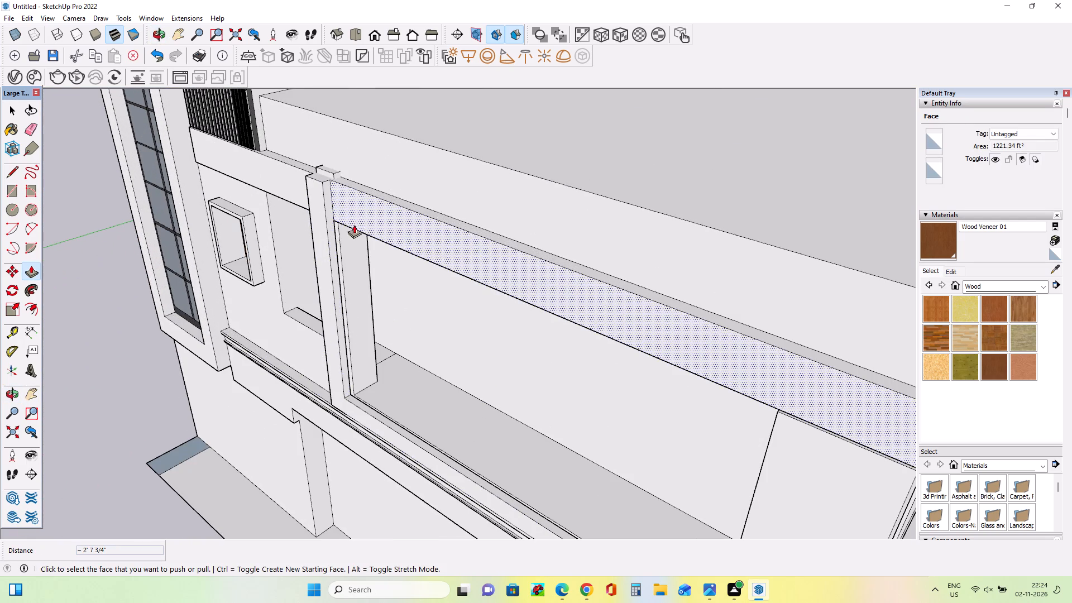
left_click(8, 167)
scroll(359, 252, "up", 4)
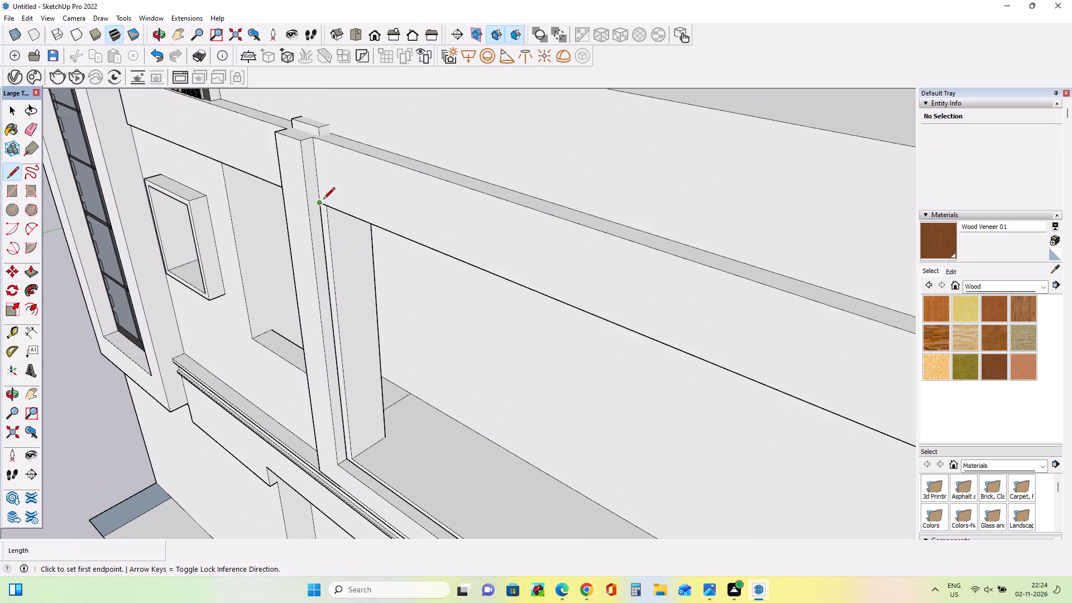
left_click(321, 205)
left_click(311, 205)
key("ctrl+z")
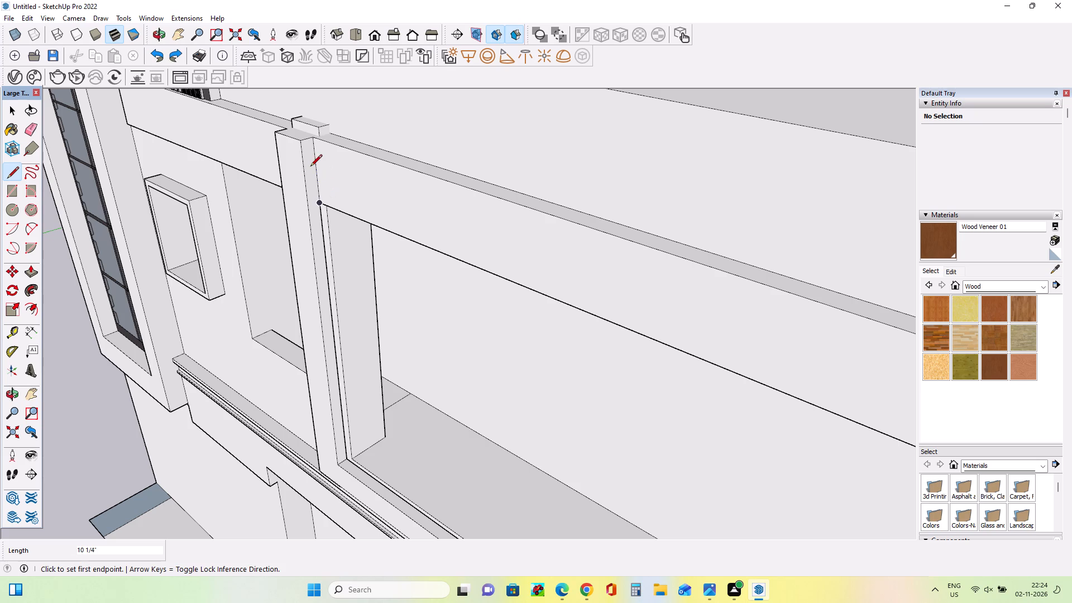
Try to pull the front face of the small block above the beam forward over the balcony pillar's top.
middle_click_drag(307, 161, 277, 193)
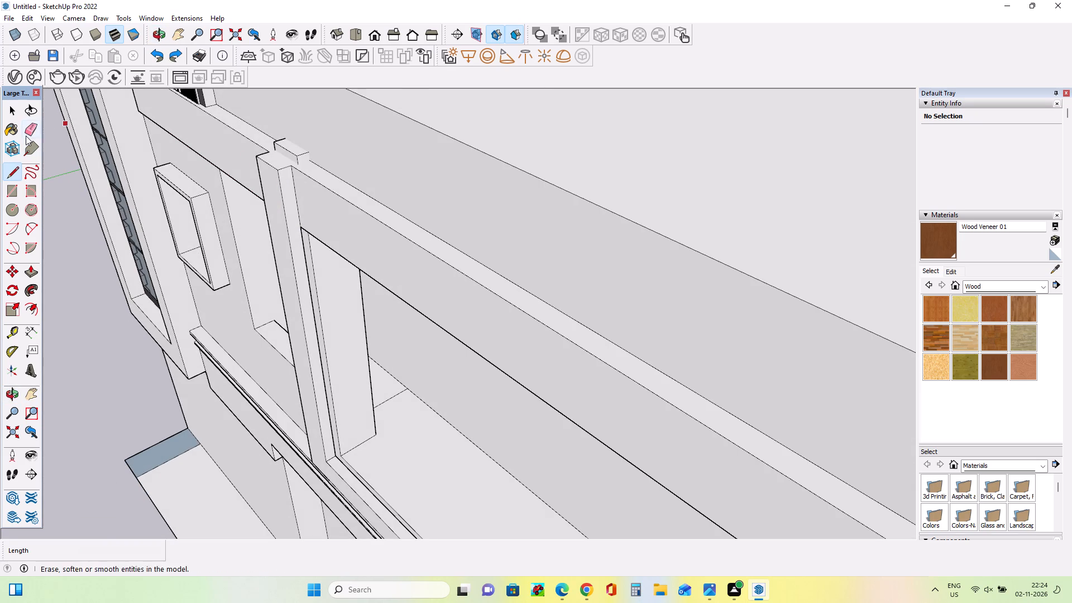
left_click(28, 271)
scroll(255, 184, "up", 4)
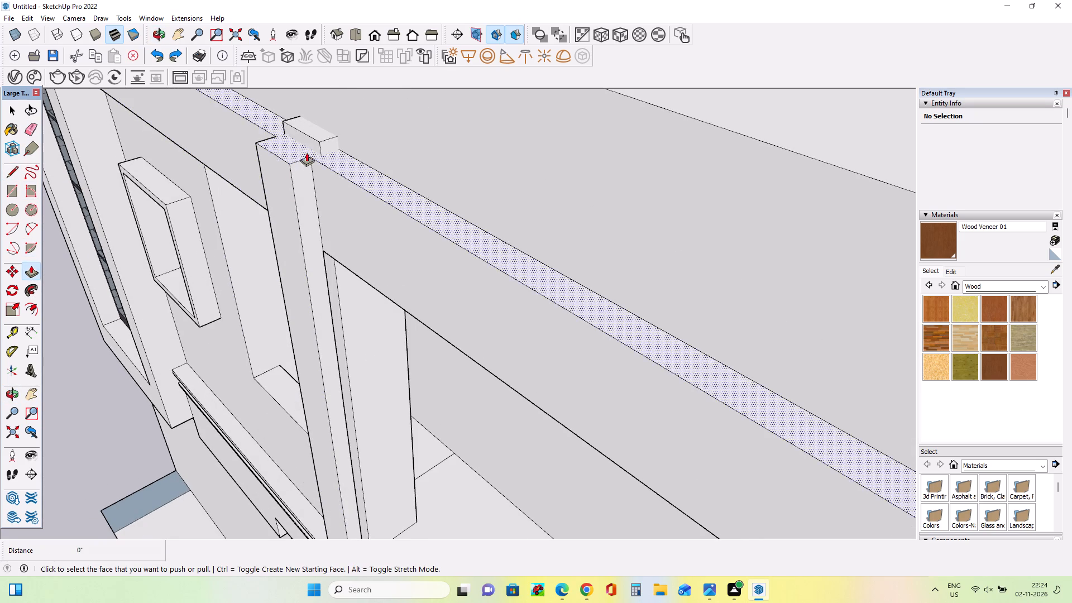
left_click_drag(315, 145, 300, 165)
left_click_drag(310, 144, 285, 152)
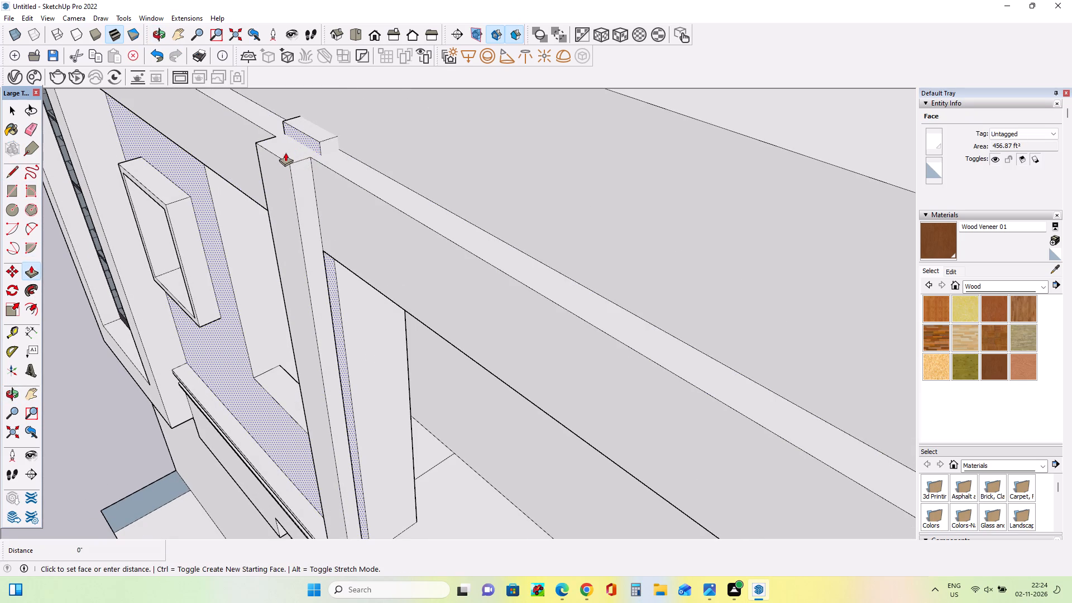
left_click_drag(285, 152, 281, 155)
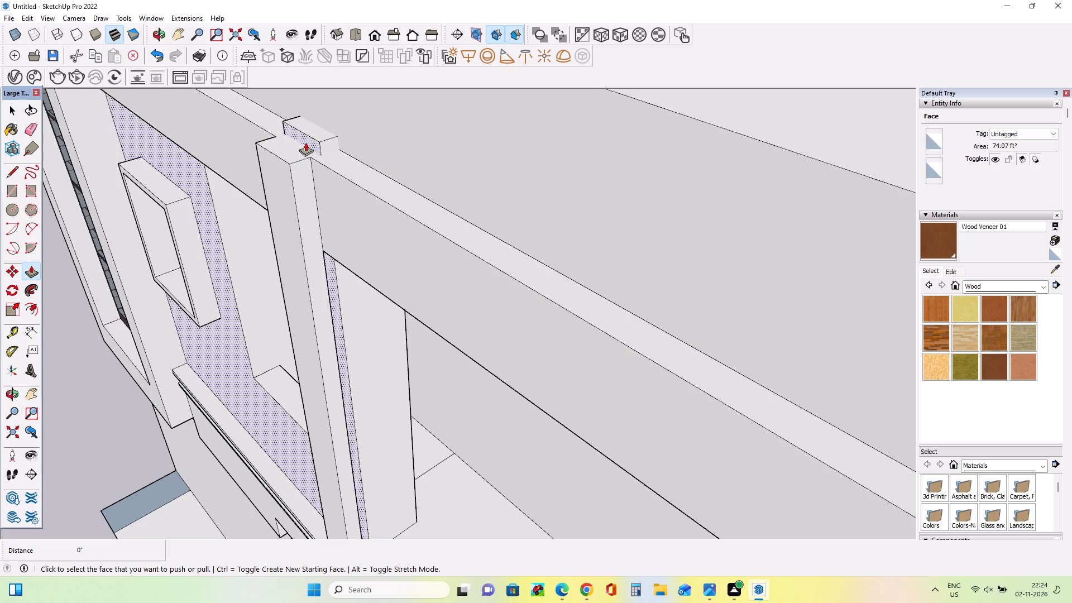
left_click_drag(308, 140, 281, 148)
Draw a line about 2' 5 1/4" long across the balcony pillar's top along the beam's front edge.
middle_click_drag(273, 175, 352, 192)
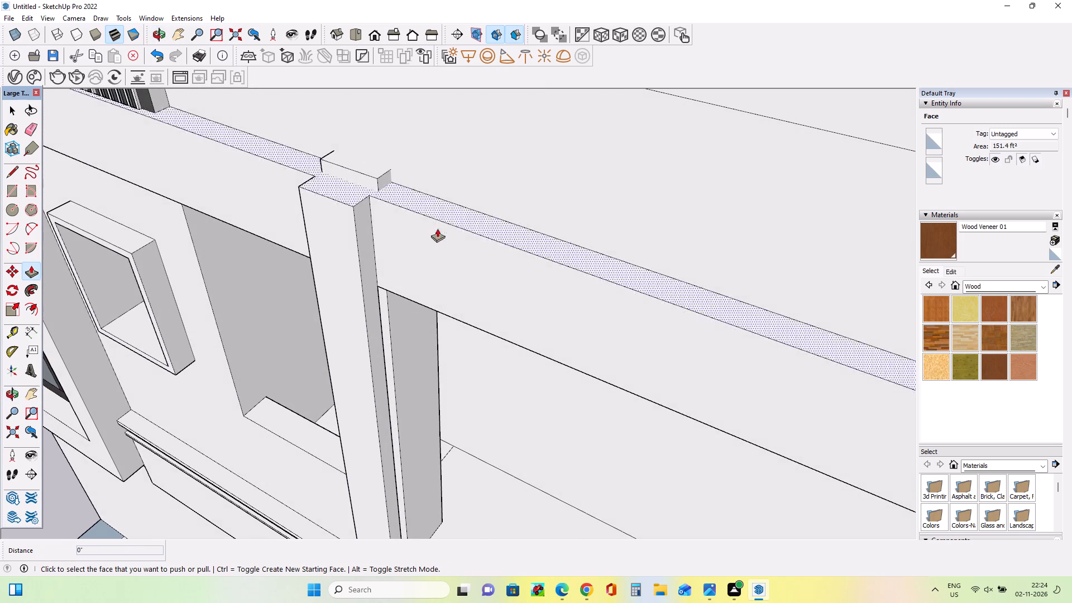
left_click(11, 174)
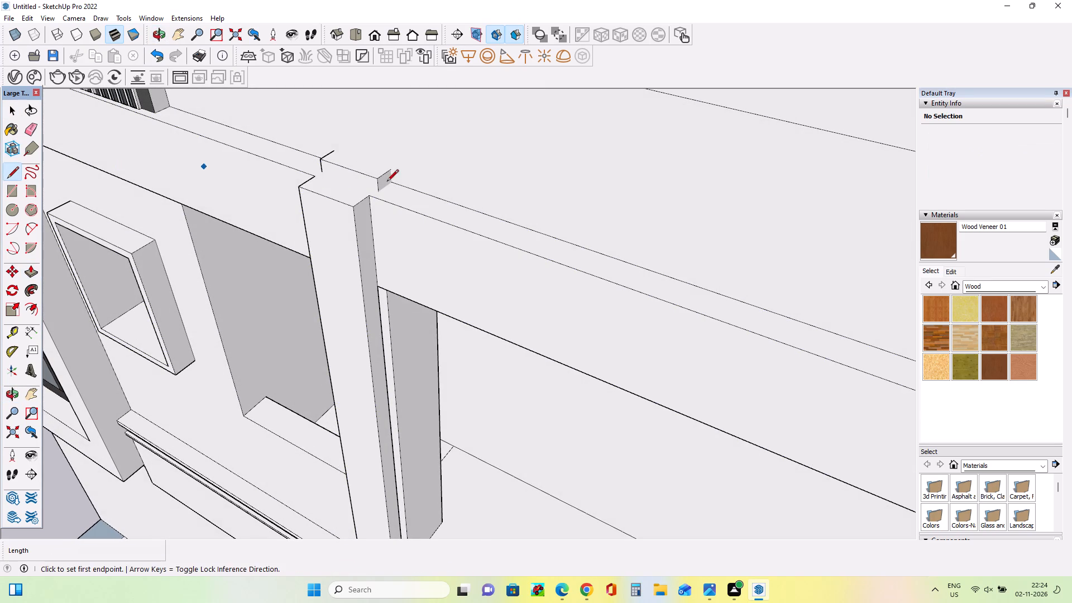
left_click(372, 196)
left_click(317, 173)
Raise the separated top face of the balcony pillar 6 1/16".
middle_click_drag(357, 228, 374, 243)
left_click(27, 272)
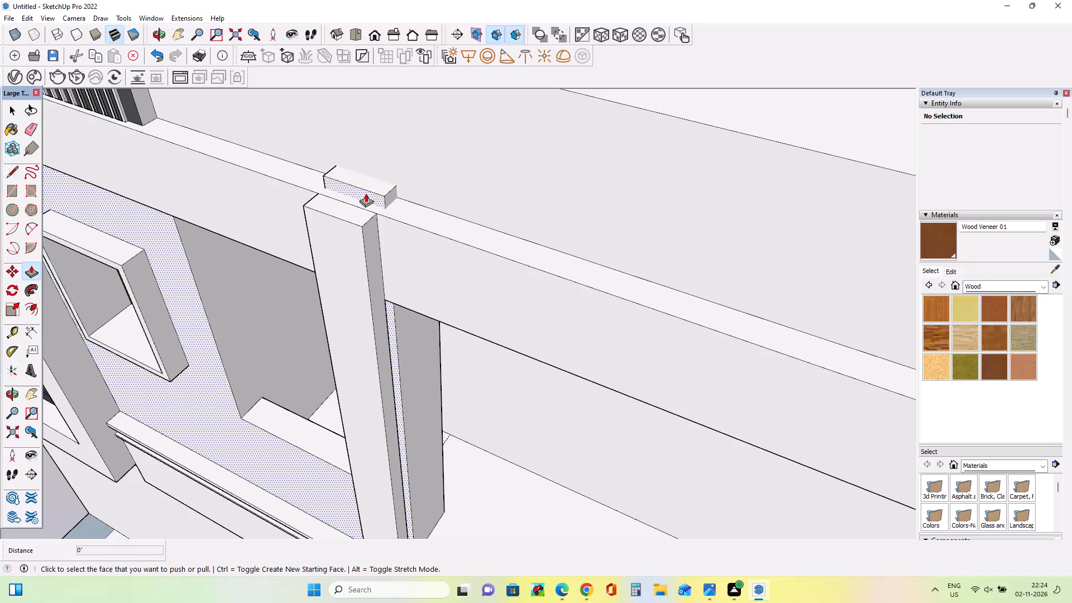
left_click_drag(363, 199, 345, 212)
left_click_drag(344, 212, 346, 199)
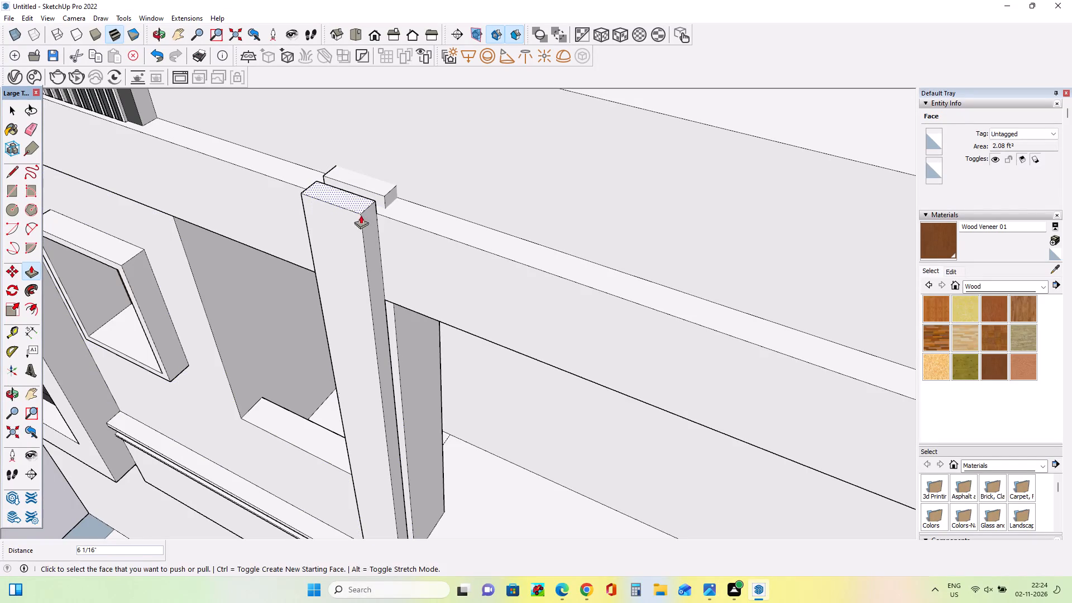
Close the gap between the raised pillar top and the small block behind it, with a final pull of about 1 5/16".
middle_click_drag(402, 225, 199, 232)
scroll(355, 148, "up", 1)
scroll(355, 148, "down", 1)
scroll(355, 148, "up", 3)
middle_click_drag(380, 160, 320, 188)
scroll(305, 164, "up", 1)
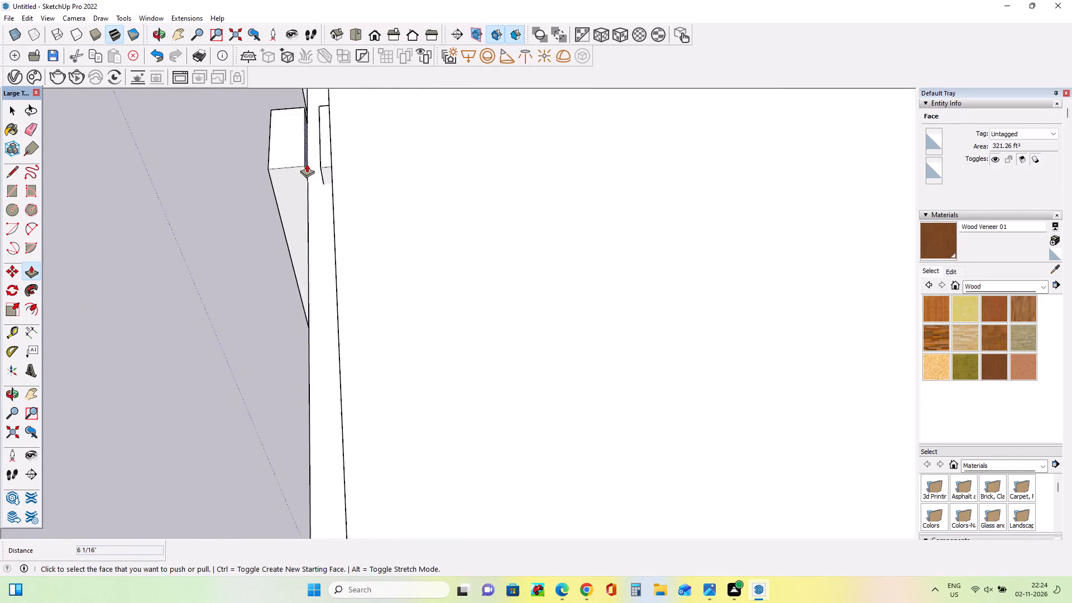
scroll(307, 164, "up", 8)
left_click_drag(308, 163, 342, 169)
middle_click_drag(341, 231, 454, 193)
left_click_drag(345, 195, 308, 201)
Draw a line about 10 1/4" long across the balcony pillar's inner side face, a short way below its top.
middle_click_drag(310, 214, 499, 182)
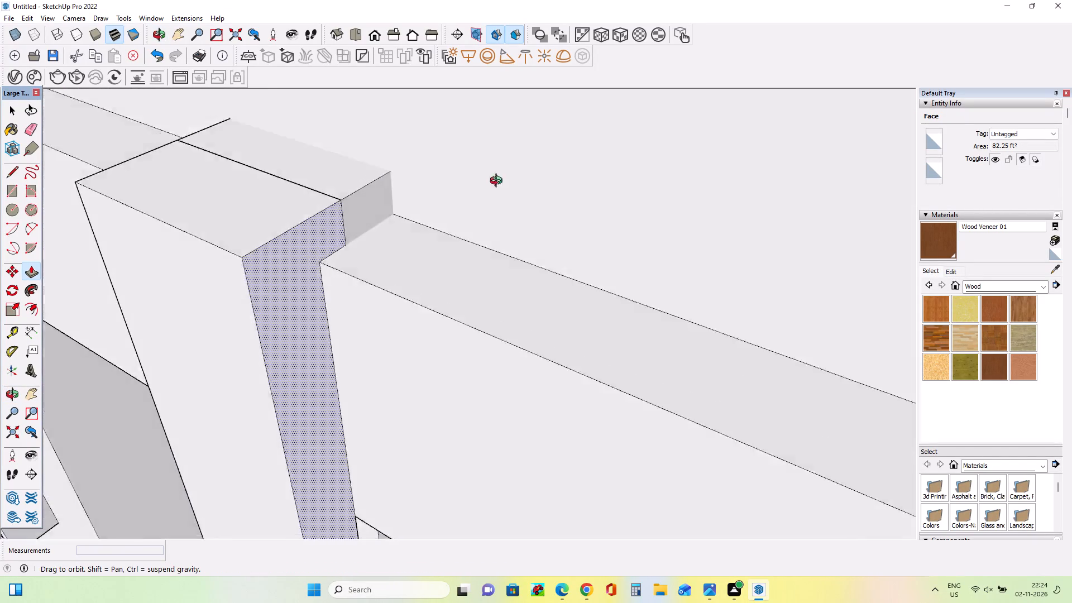
middle_click_drag(499, 182, 768, 142)
middle_click_drag(126, 289, 194, 231)
scroll(153, 243, "down", 3)
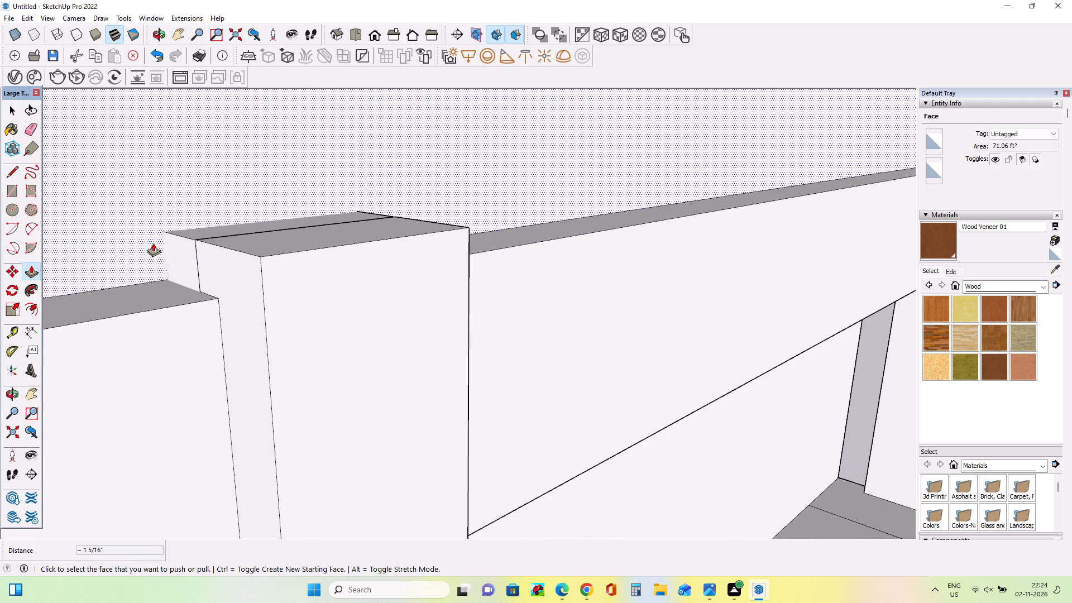
scroll(153, 243, "down", 20)
scroll(153, 243, "down", 2)
middle_click_drag(350, 267, 68, 290)
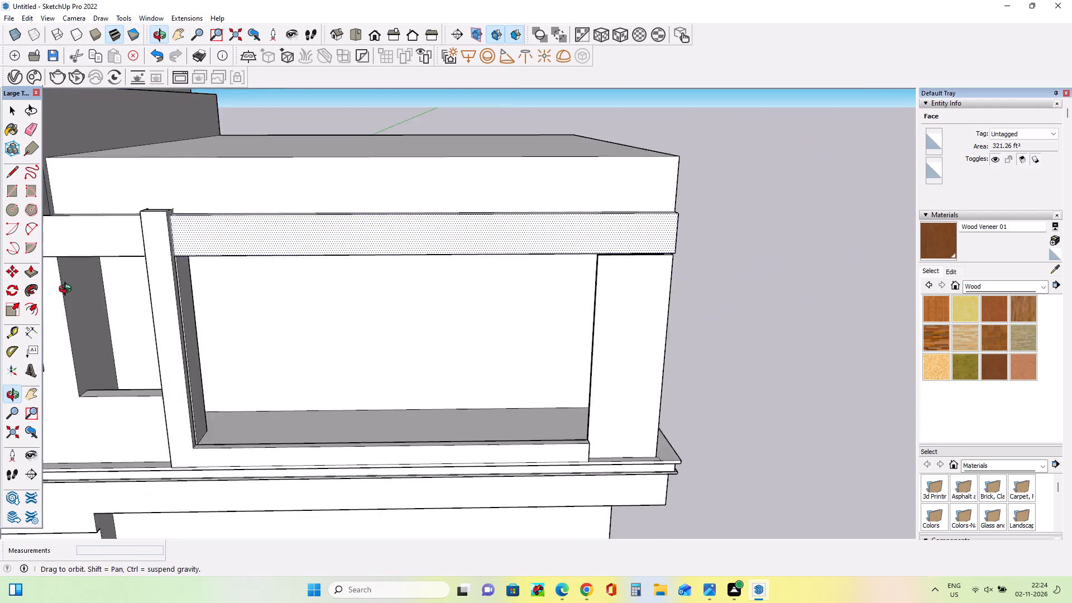
middle_click_drag(68, 290, 64, 290)
scroll(178, 236, "up", 3)
middle_click_drag(270, 274, 188, 295)
scroll(246, 213, "up", 4)
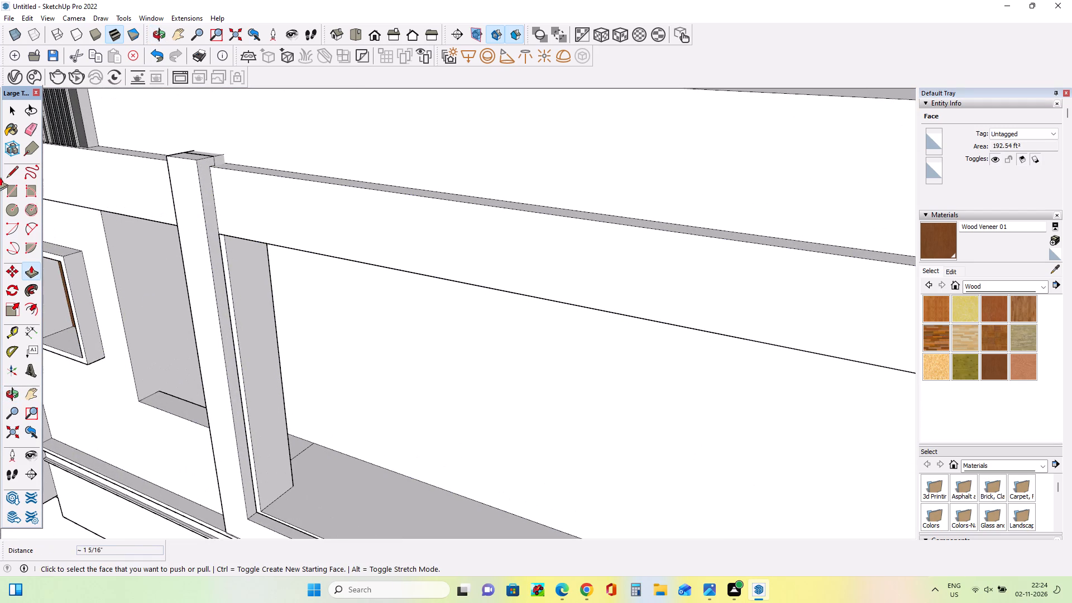
left_click(11, 171)
left_click(200, 198)
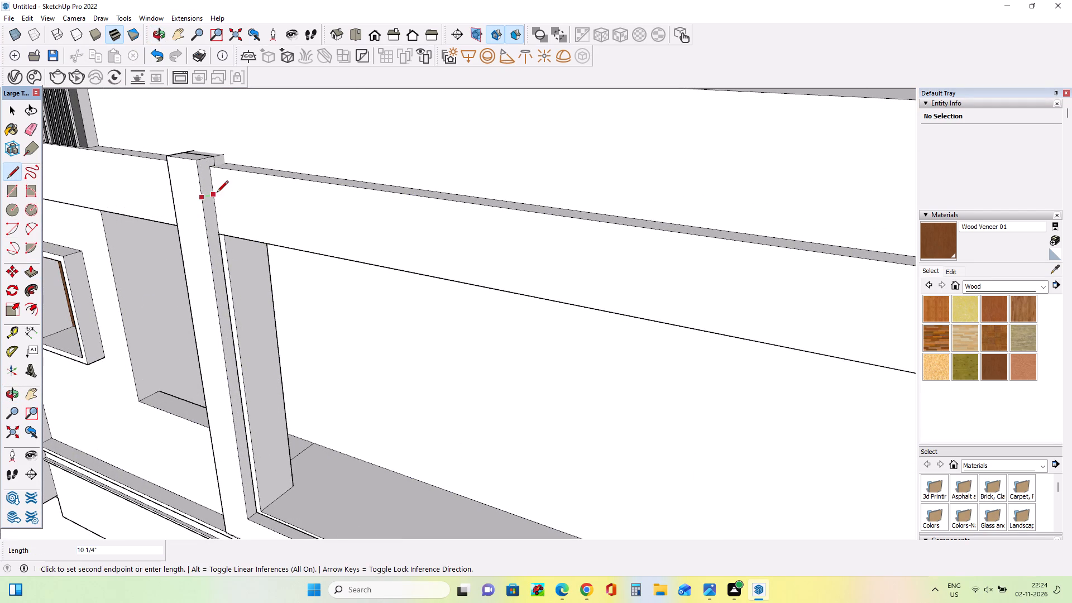
left_click(215, 192)
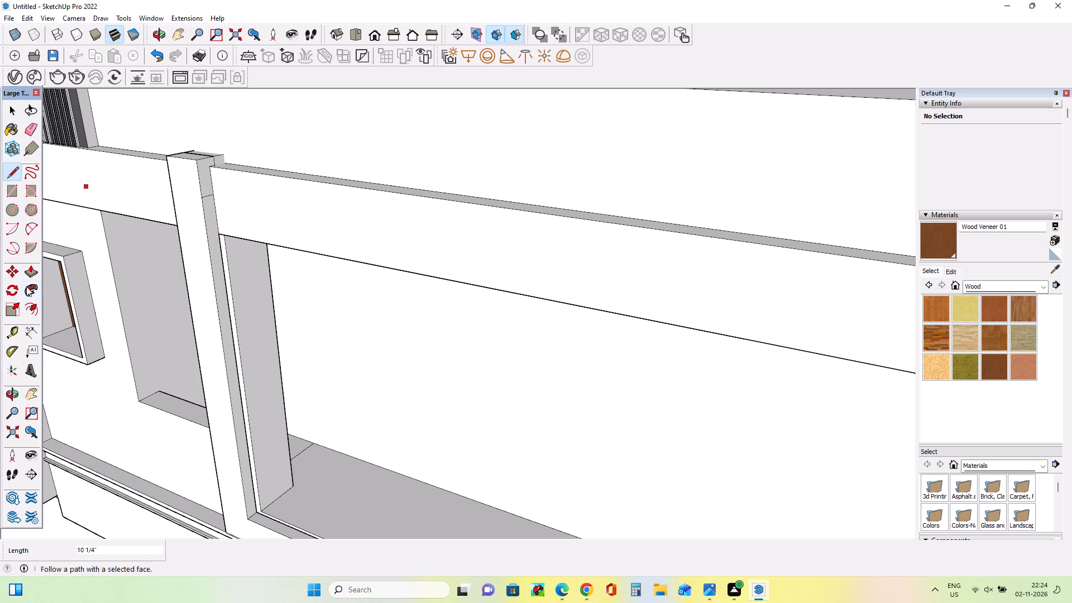
Pull the separated upper part of the pillar's side face about 41' 2 9/16" along the front beam to the corner block.
left_click(33, 266)
left_click_drag(205, 188, 294, 220)
scroll(294, 220, "down", 4)
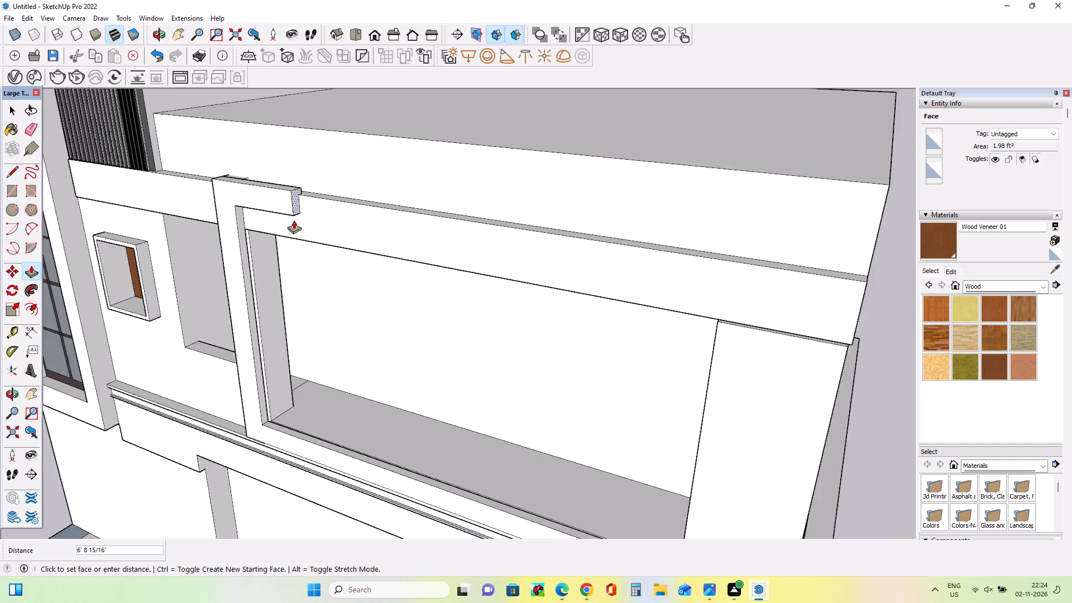
scroll(294, 220, "down", 12)
left_click_drag(294, 220, 433, 249)
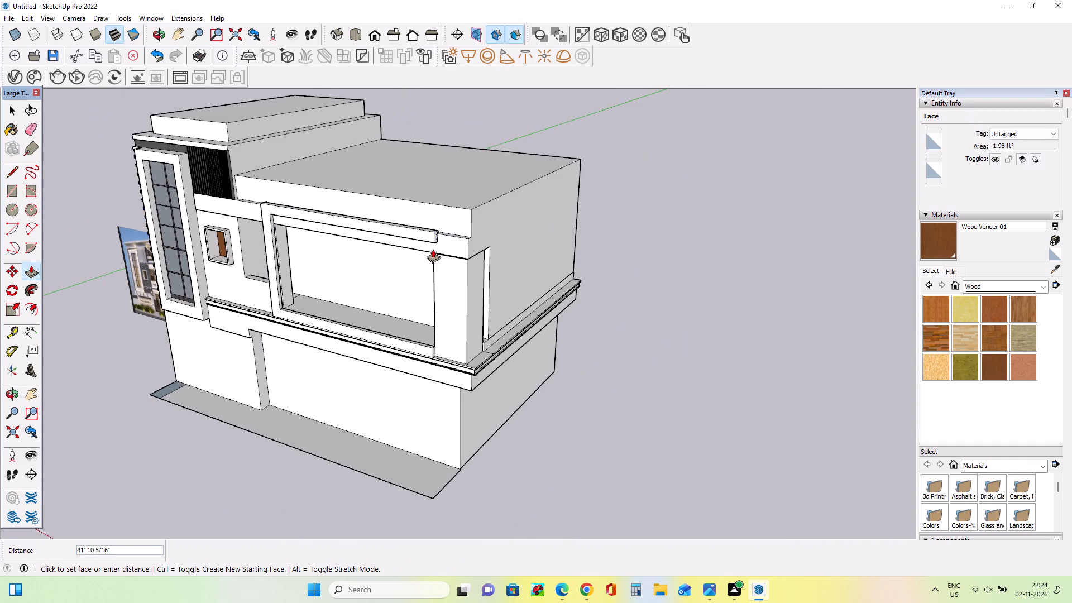
left_click_drag(433, 249, 430, 250)
Draw a rectangle about 2' 5 3/4" by 10 1/4" on top of the balcony parapet at its corner-block end.
middle_click_drag(416, 306, 564, 233)
scroll(467, 280, "up", 4)
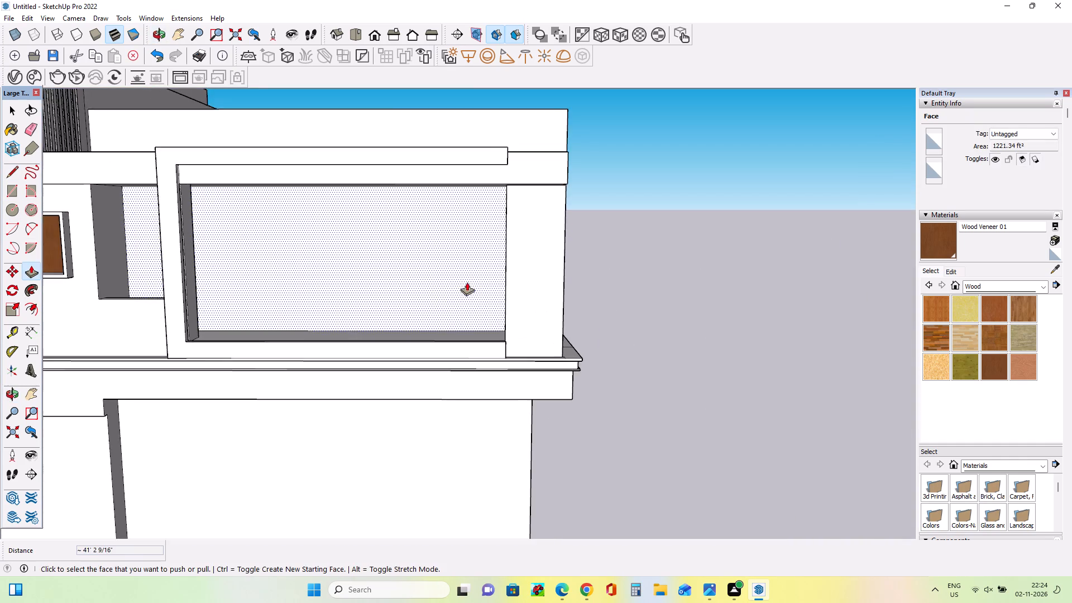
middle_click_drag(468, 289, 478, 393)
scroll(482, 355, "up", 4)
middle_click_drag(489, 368, 486, 406)
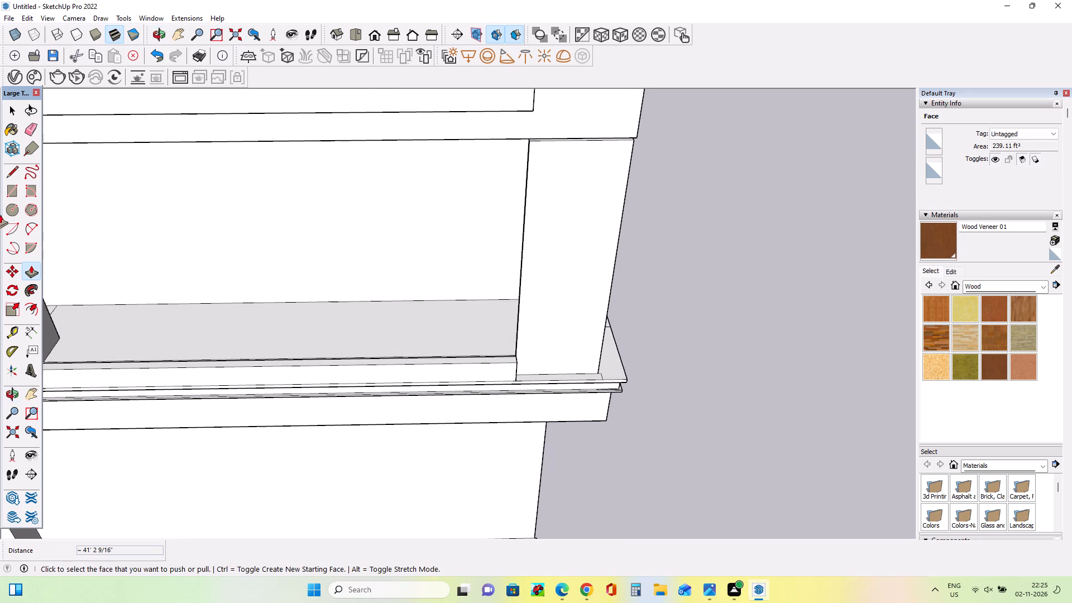
left_click(13, 189)
scroll(482, 363, "up", 2)
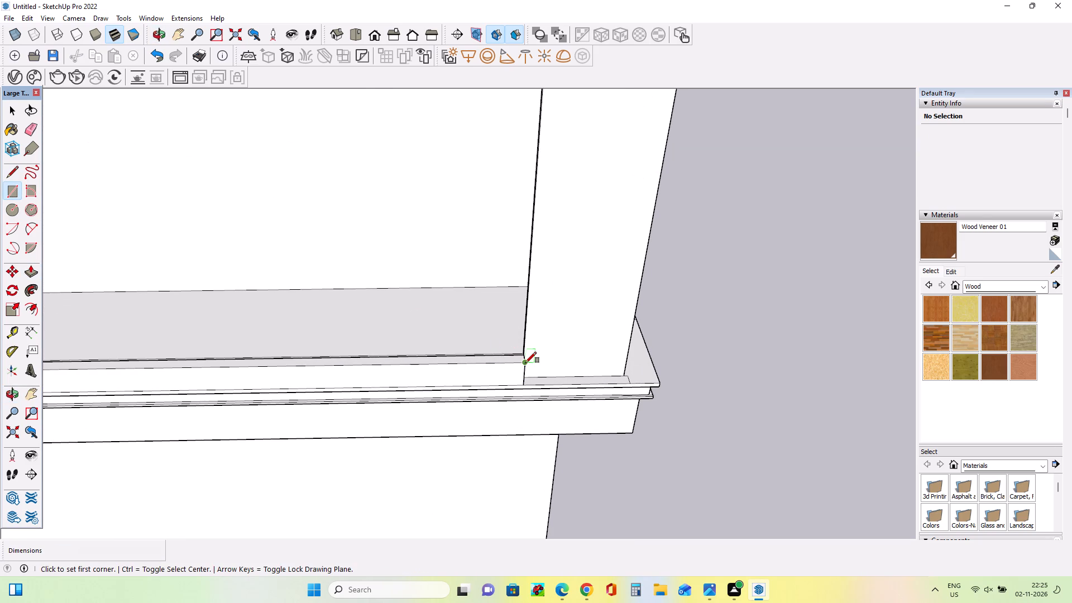
left_click(525, 362)
left_click_drag(489, 353, 496, 360)
Raise the rectangle on the parapet about 19' 11", plus a final 2' 6 1/16", to close the frame against the top bar.
scroll(535, 368, "down", 10)
middle_click_drag(534, 368, 530, 321)
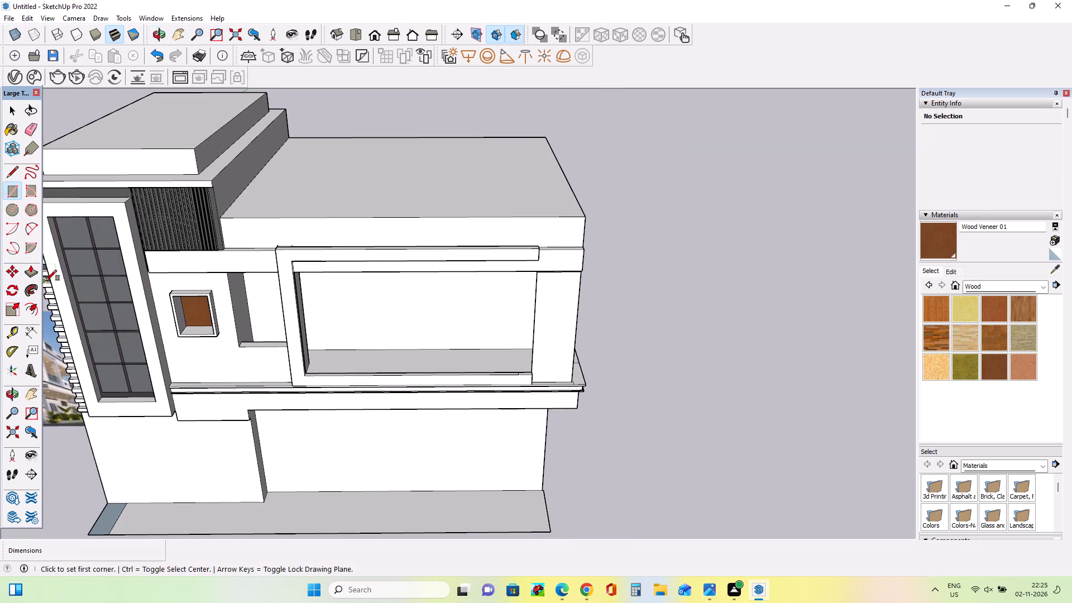
left_click(27, 270)
middle_click_drag(386, 346, 389, 439)
scroll(440, 394, "up", 4)
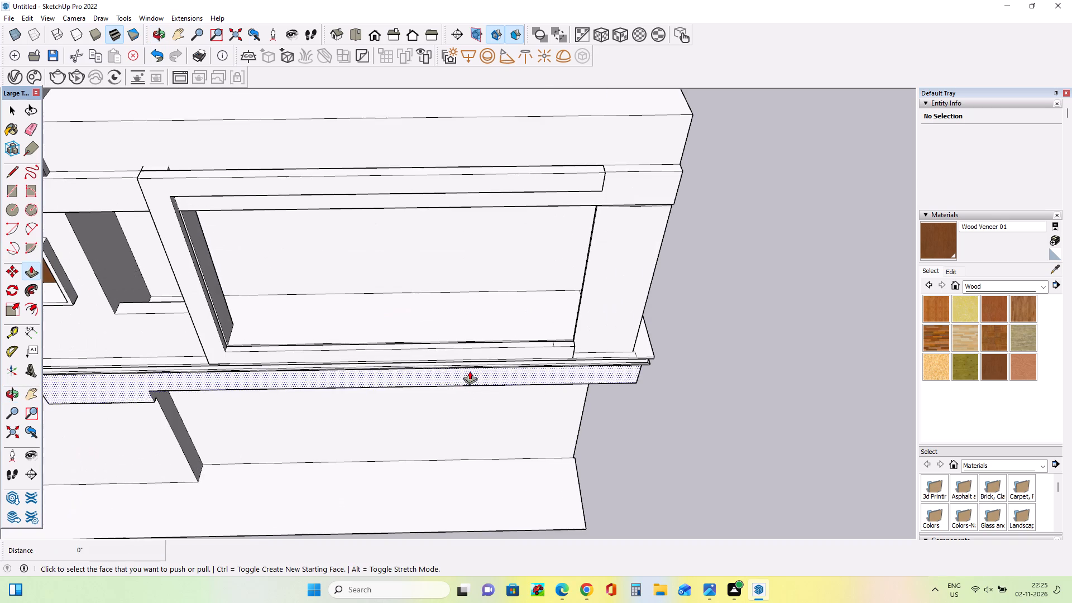
left_click_drag(557, 344, 577, 267)
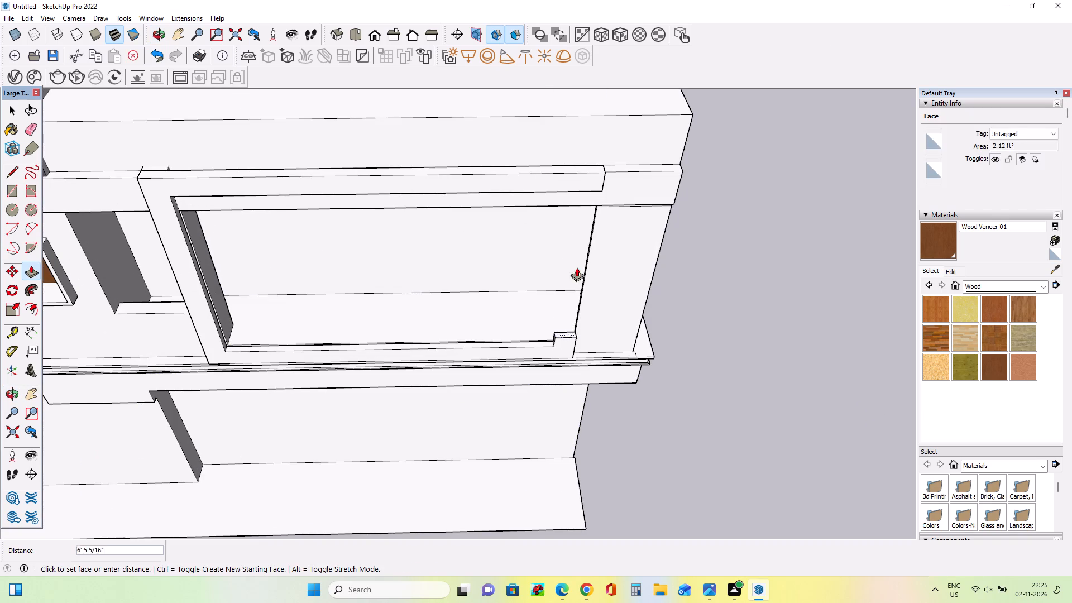
left_click_drag(577, 267, 582, 188)
middle_click_drag(598, 215, 605, 275)
scroll(590, 181, "up", 1)
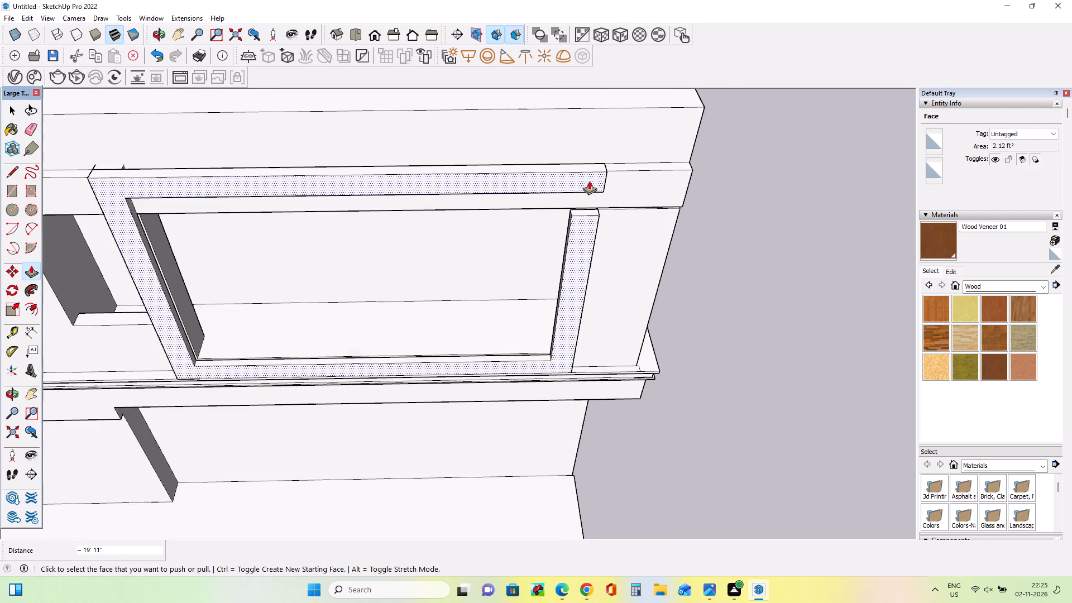
scroll(589, 181, "up", 6)
left_click_drag(586, 234, 586, 189)
middle_click_drag(598, 223, 603, 206)
Draw a horizontal rectangle about 5' 3" by 1' 3" on the corner block's front face, reaching its outer edge.
scroll(603, 206, "down", 19)
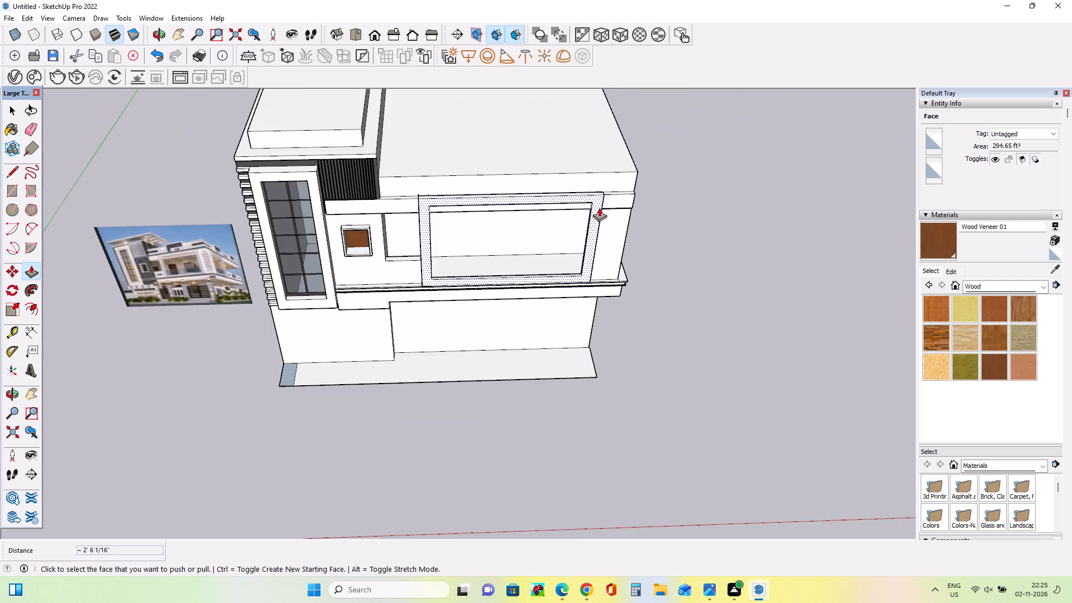
middle_click_drag(580, 219, 600, 100)
scroll(423, 277, "up", 3)
middle_click_drag(425, 270, 439, 232)
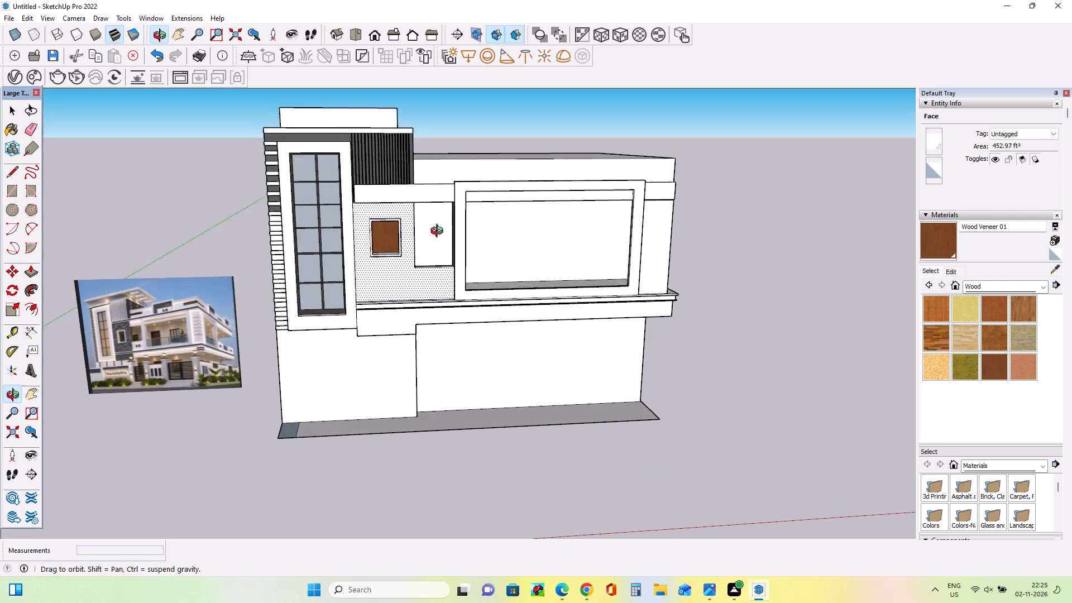
middle_click_drag(439, 232, 458, 201)
middle_click_drag(588, 229, 381, 291)
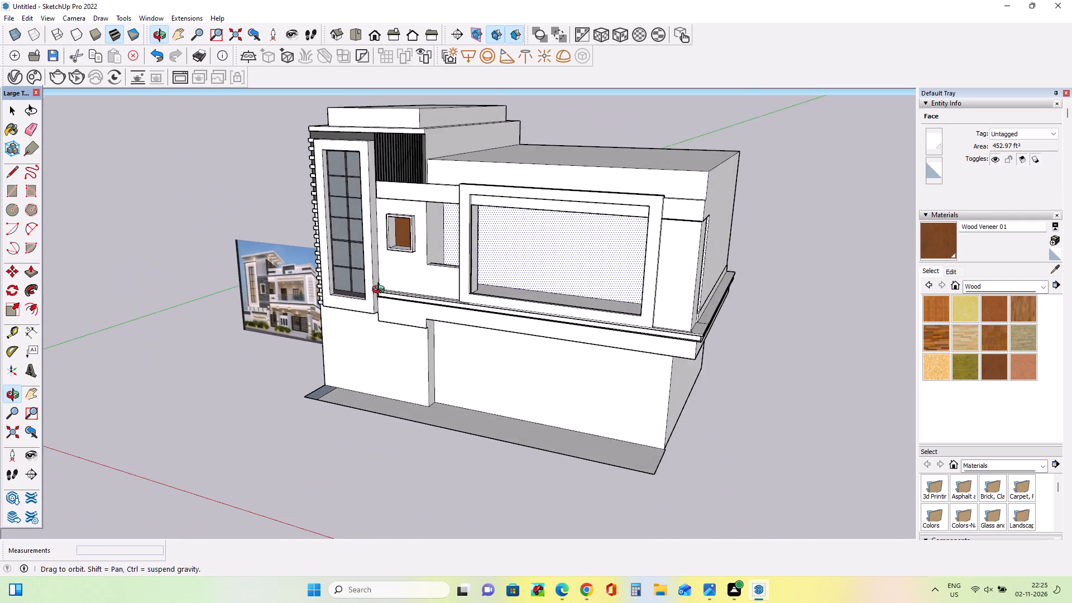
middle_click_drag(381, 291, 379, 290)
middle_click_drag(716, 291, 639, 298)
scroll(654, 266, "up", 4)
middle_click_drag(667, 281, 644, 276)
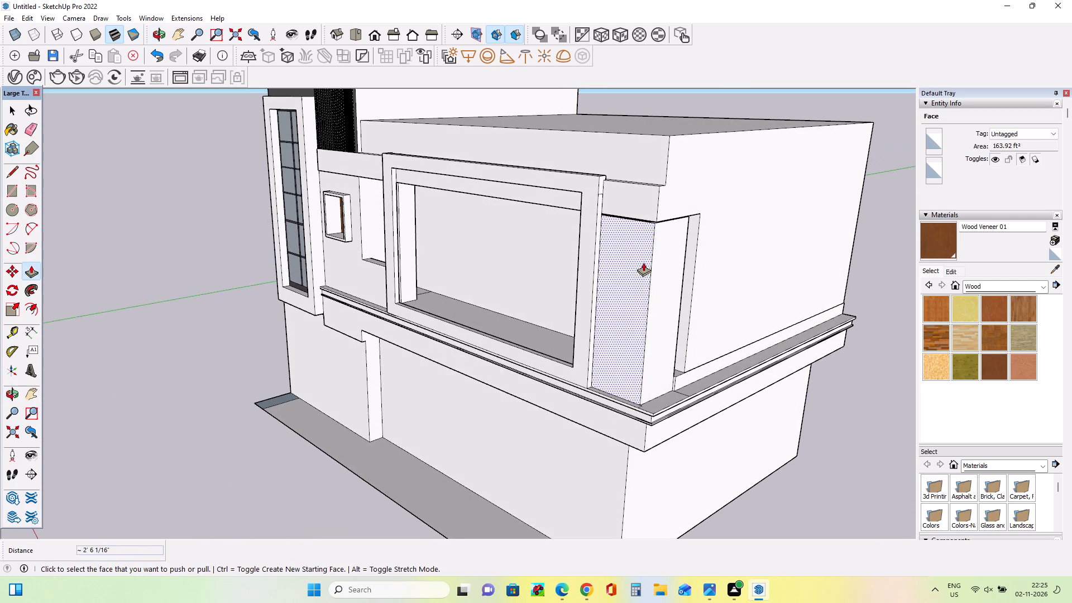
middle_click_drag(640, 255, 646, 272)
left_click(12, 193)
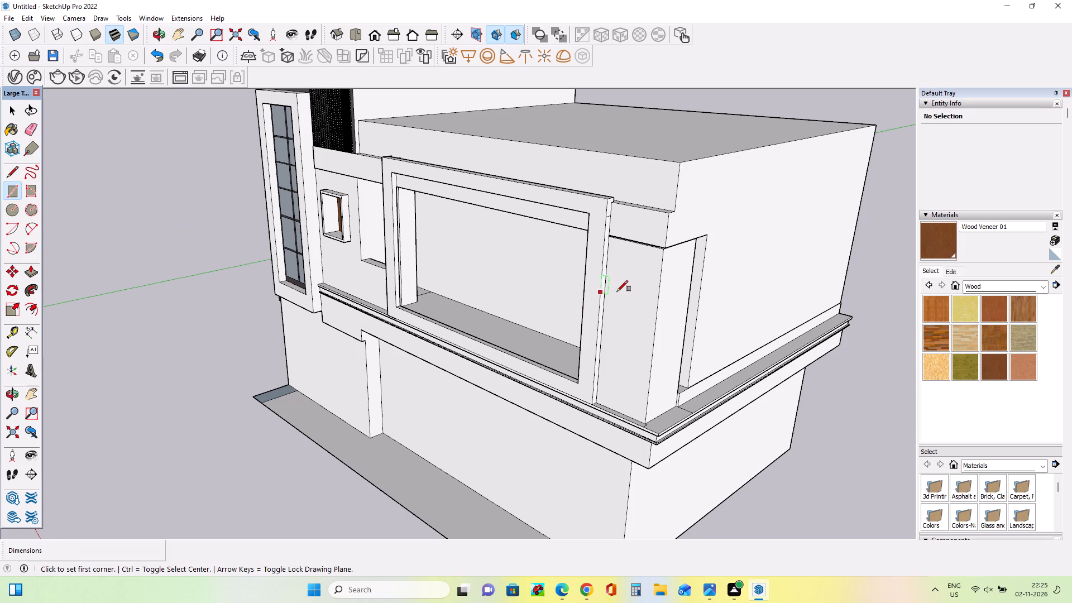
left_click(621, 280)
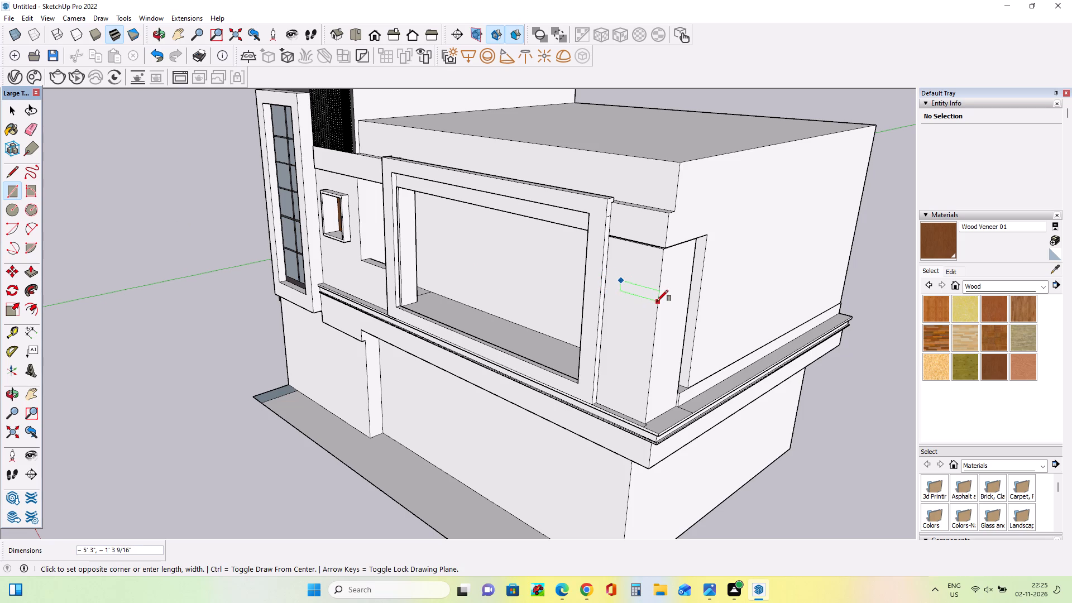
left_click(657, 301)
Continue the band around the corner with a rectangle about 3' 2" by 1' 2 5/8" on the corner block's side face.
left_click(658, 291)
left_click(658, 298)
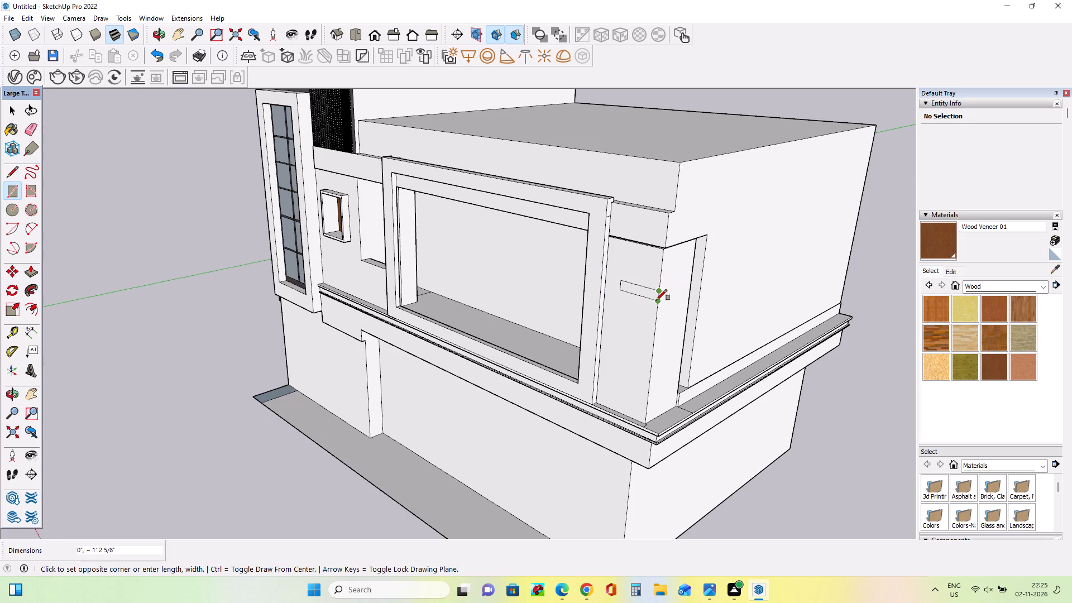
left_click(656, 300)
scroll(665, 300, "up", 4)
middle_click_drag(672, 304, 561, 294)
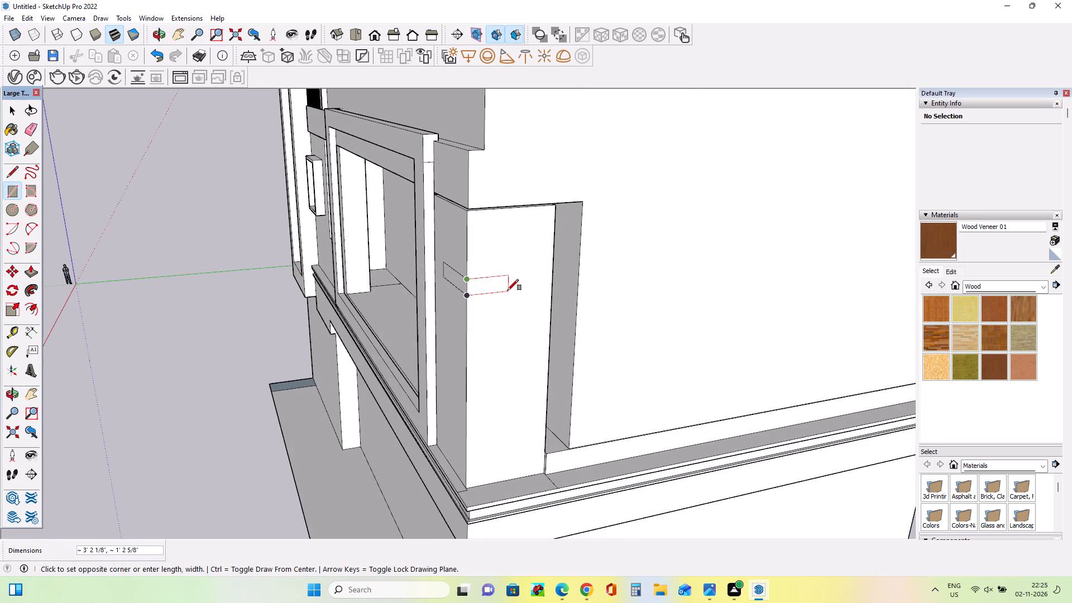
left_click(508, 290)
Extend the side-face band with an adjoining rectangle about 1' 8 7/16" by 1' 2 5/8".
middle_click_drag(509, 310, 673, 281)
scroll(644, 272, "up", 3)
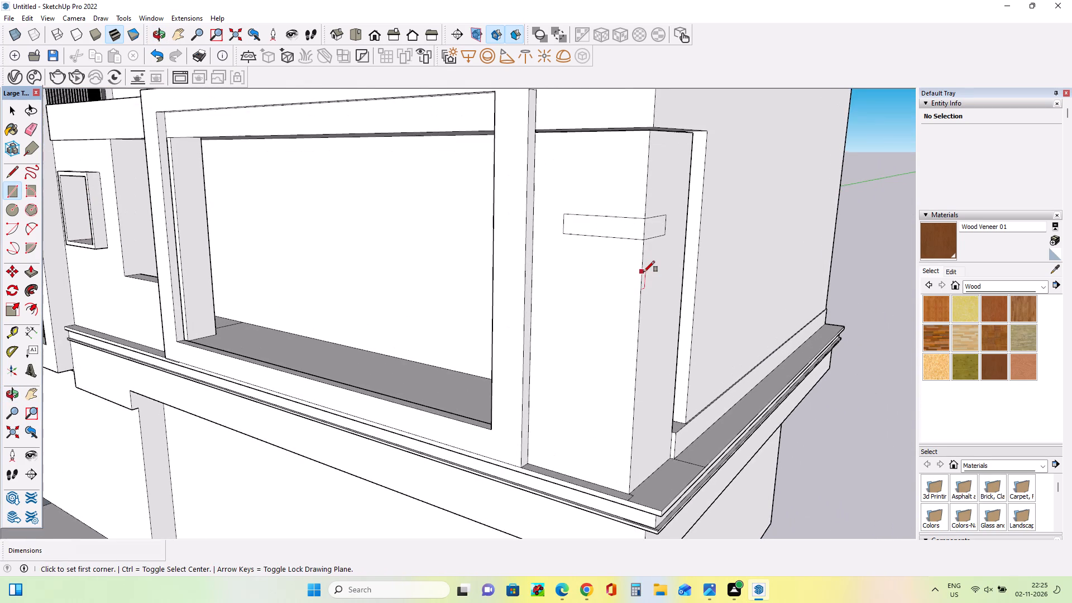
middle_click_drag(661, 228, 516, 265)
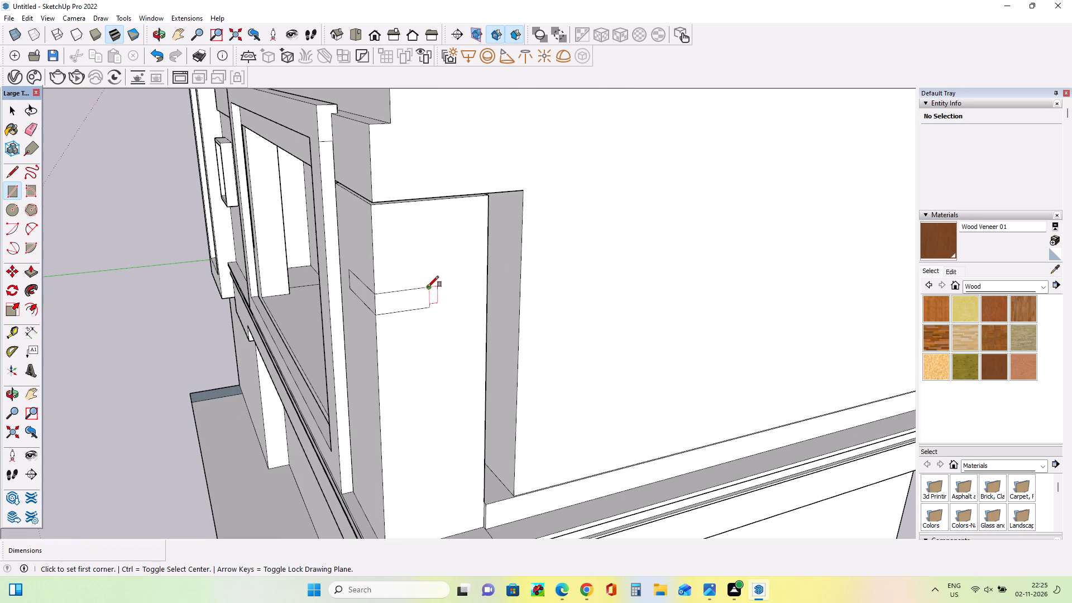
left_click(428, 287)
left_click(431, 306)
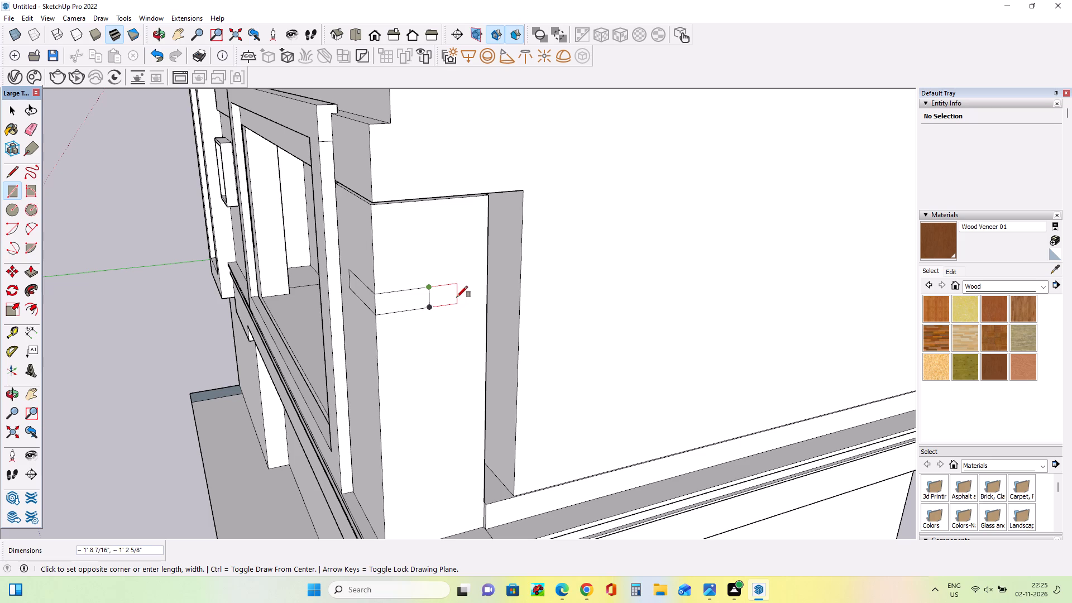
left_click(457, 297)
Erase the dividing line between the two adjoining rectangles on the corner block's side face.
middle_click_drag(445, 338, 538, 322)
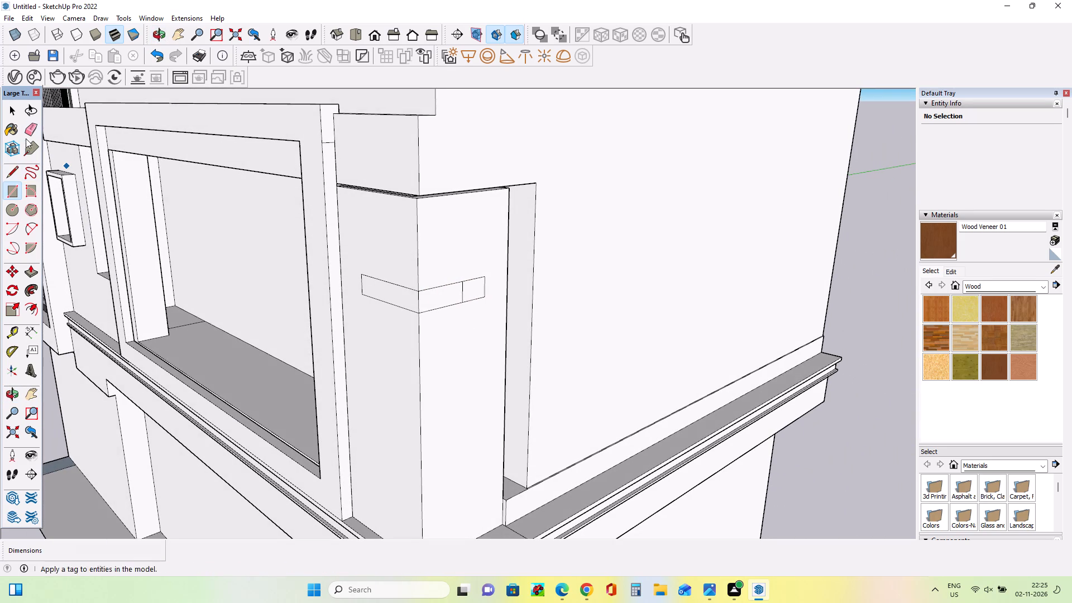
left_click(27, 129)
left_click_drag(460, 290, 485, 287)
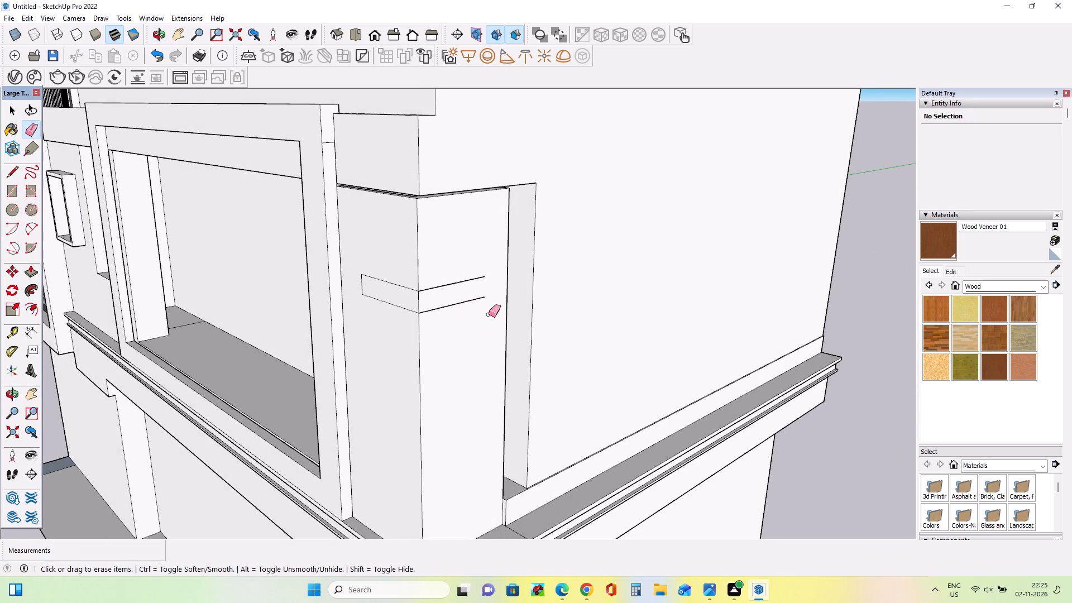
key("ctrl+z")
left_click_drag(456, 292, 465, 293)
Examine the horizontal corner bands in the reference image and compare them with the model's corner block.
scroll(460, 296, "down", 14)
middle_click_drag(213, 317, 537, 292)
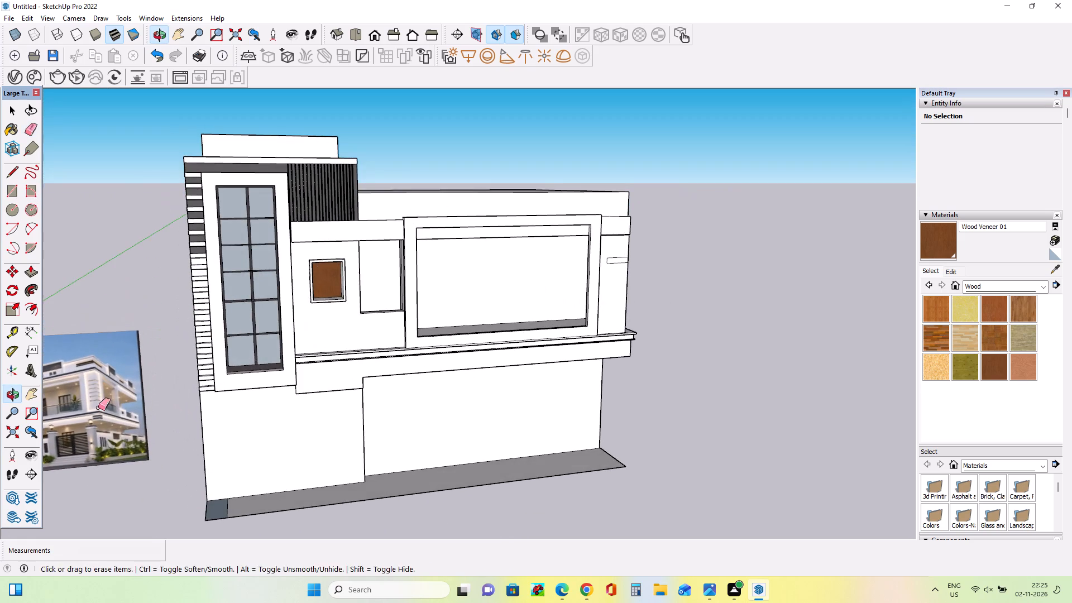
scroll(87, 393, "up", 14)
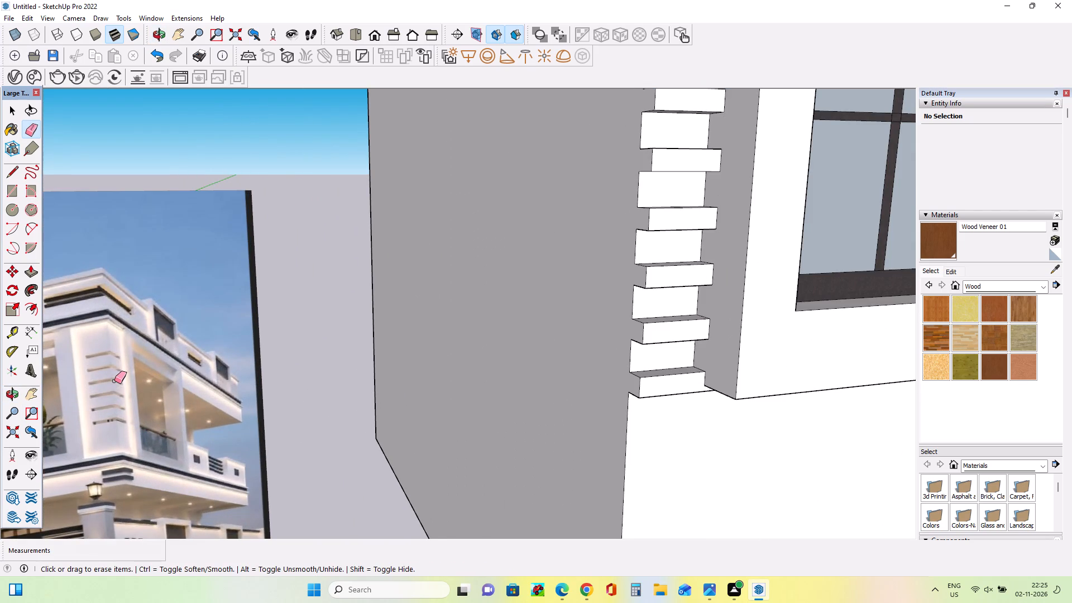
scroll(90, 396, "down", 5)
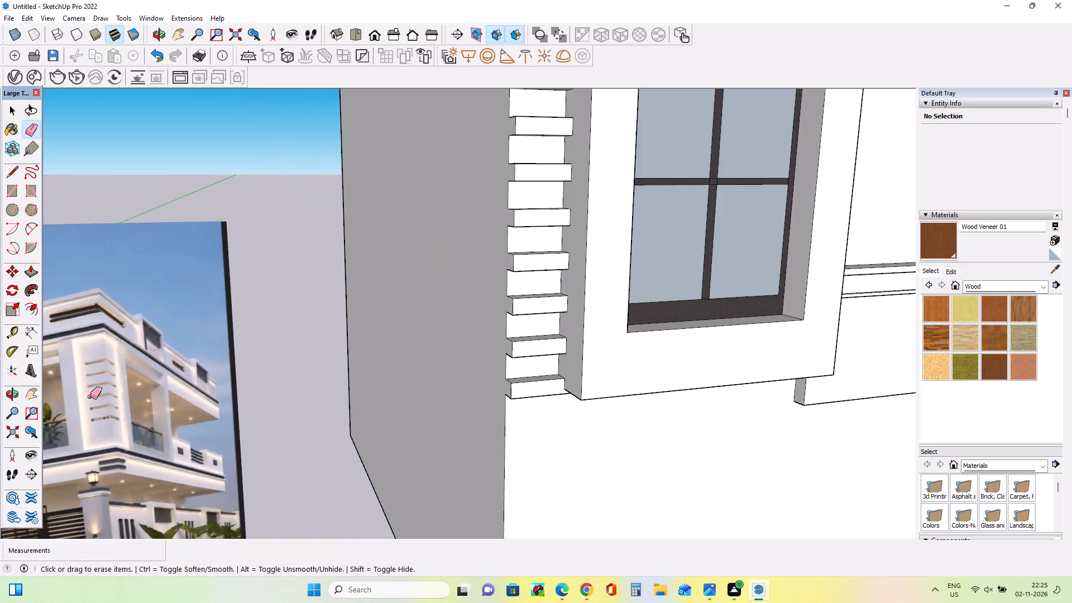
scroll(90, 396, "down", 16)
middle_click_drag(471, 421, 326, 424)
scroll(480, 274, "up", 6)
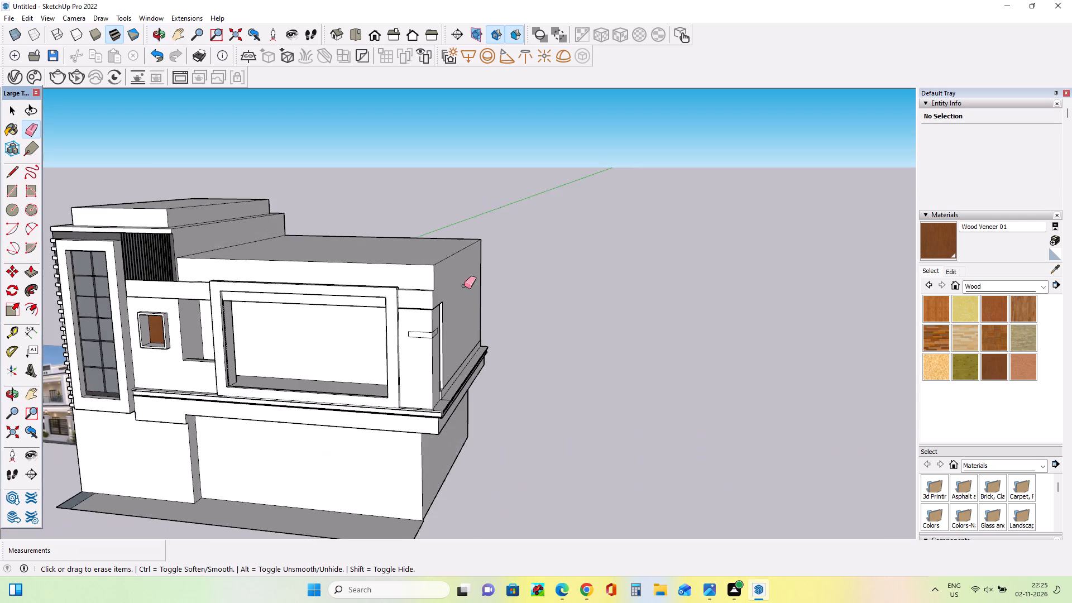
Copy the six-edge outline of the wrap-around corner band straight down by about 2' 5 3/4".
scroll(464, 286, "up", 4)
middle_click_drag(430, 371, 397, 281)
middle_click_drag(377, 357, 299, 370)
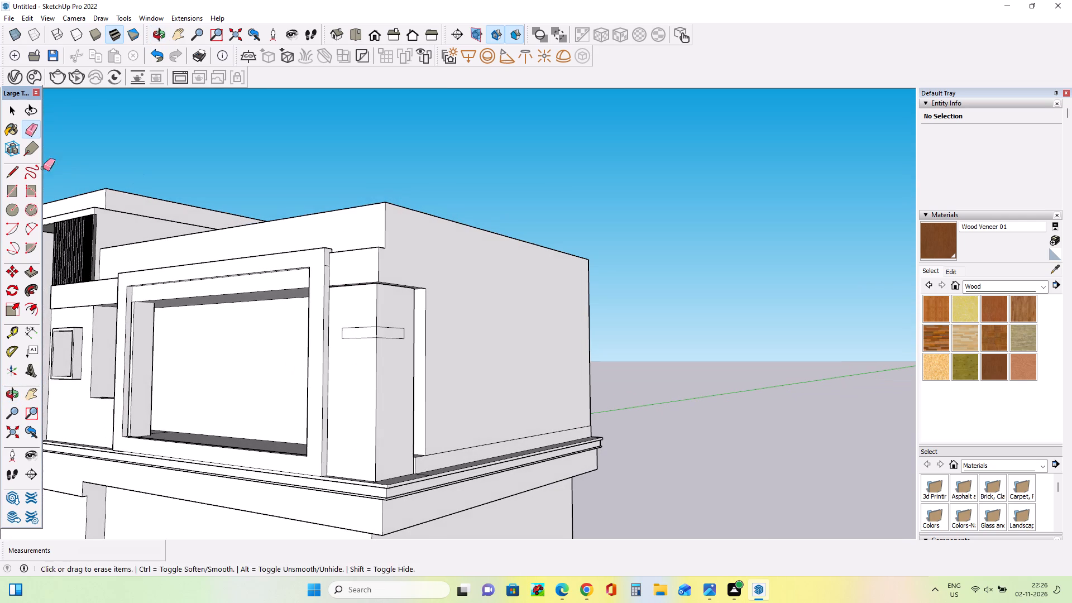
left_click(14, 111)
scroll(409, 324, "up", 4, "ctrl")
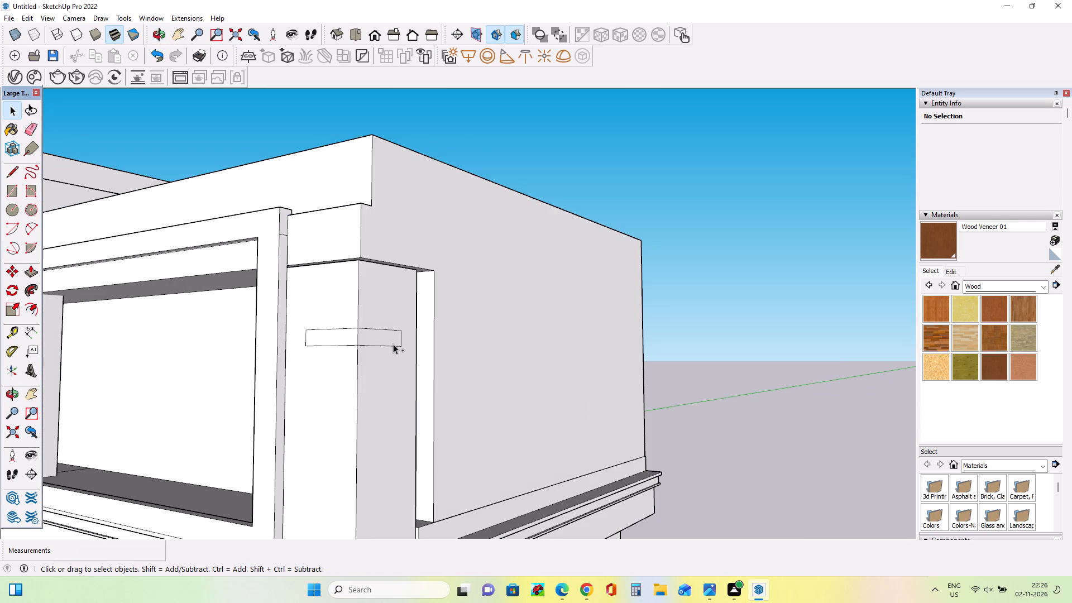
left_click(394, 345, "ctrl")
left_click(400, 338, "ctrl")
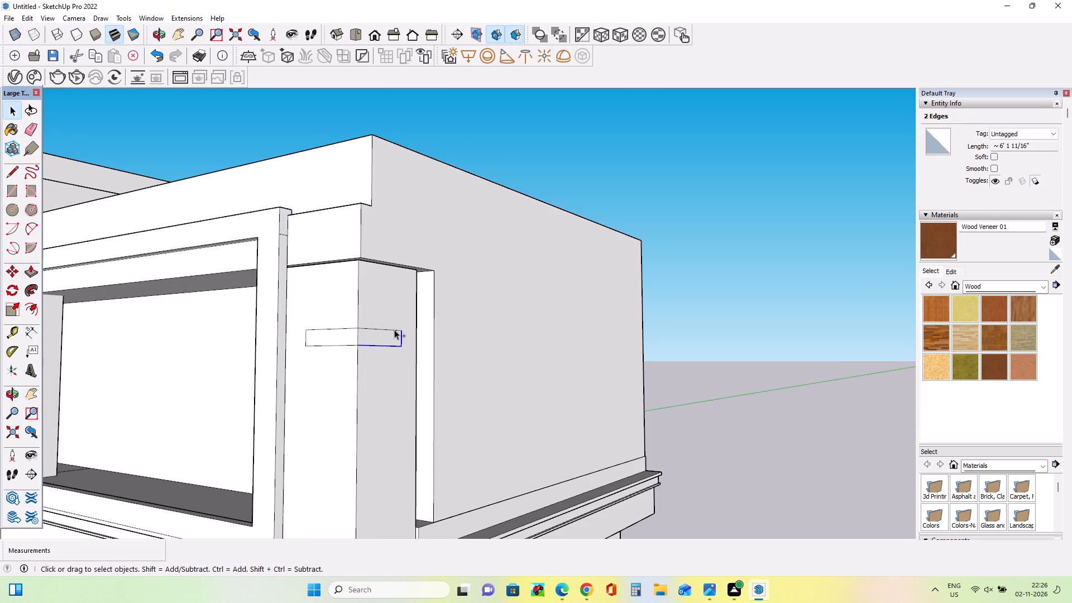
left_click(394, 329, "ctrl")
left_click(343, 330, "ctrl")
left_click(346, 344, "ctrl")
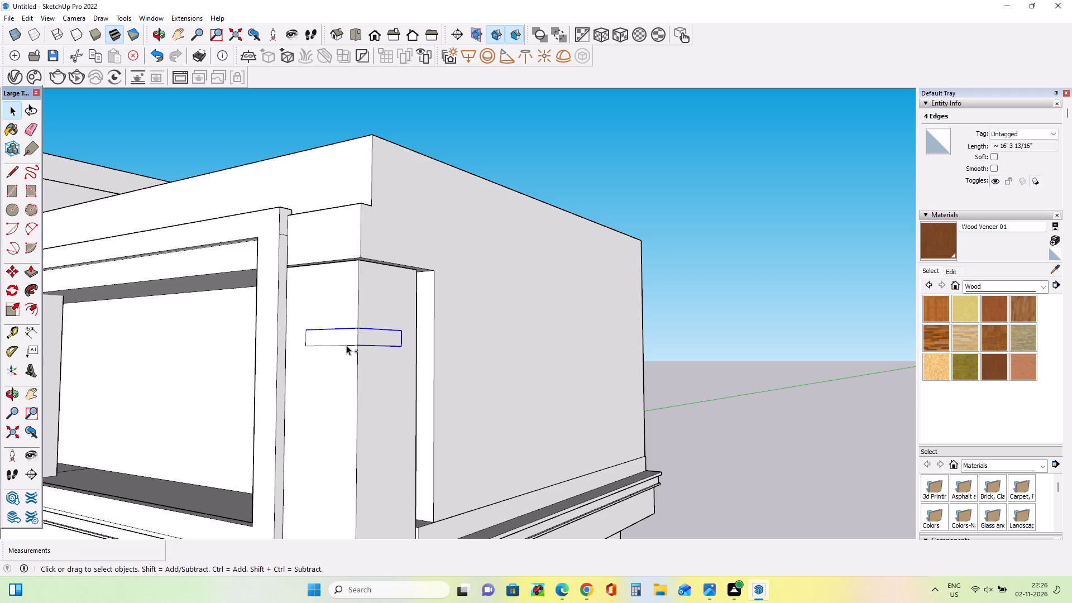
left_click(307, 340, "ctrl")
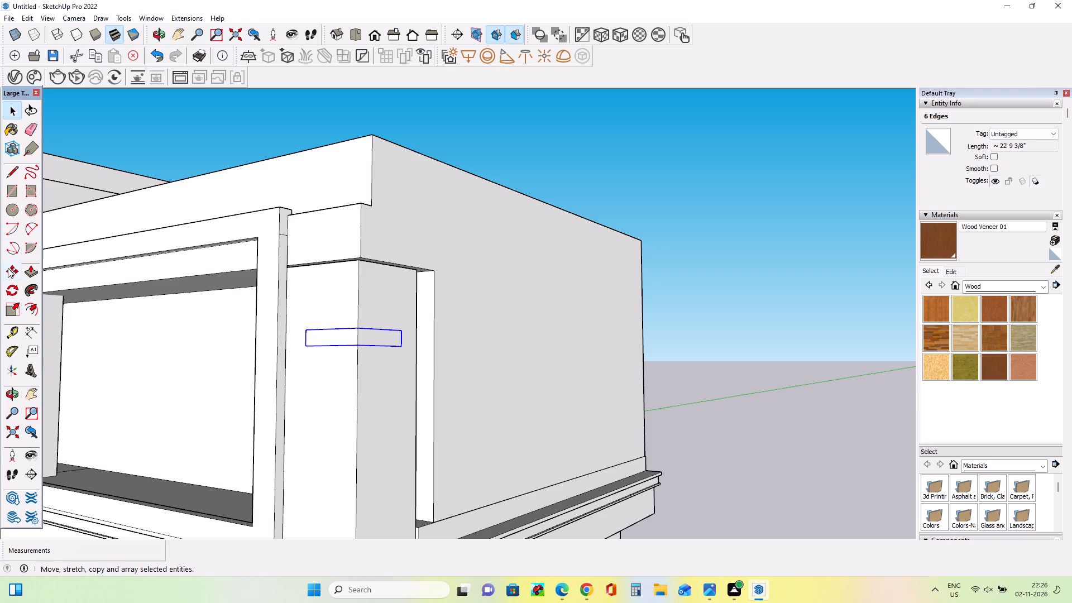
left_click(9, 278)
left_click(305, 344)
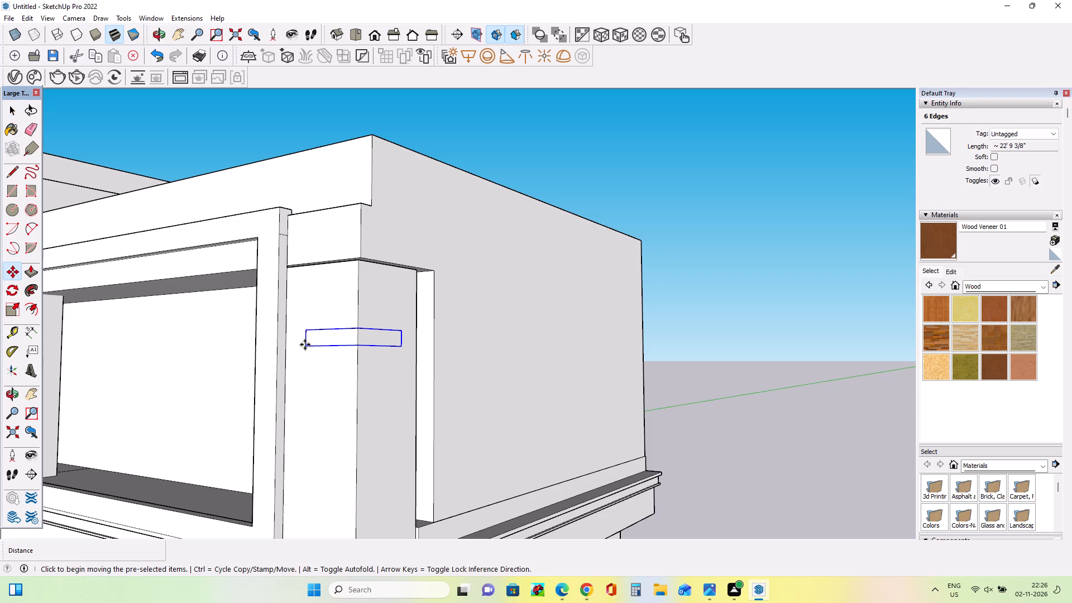
left_click(312, 379)
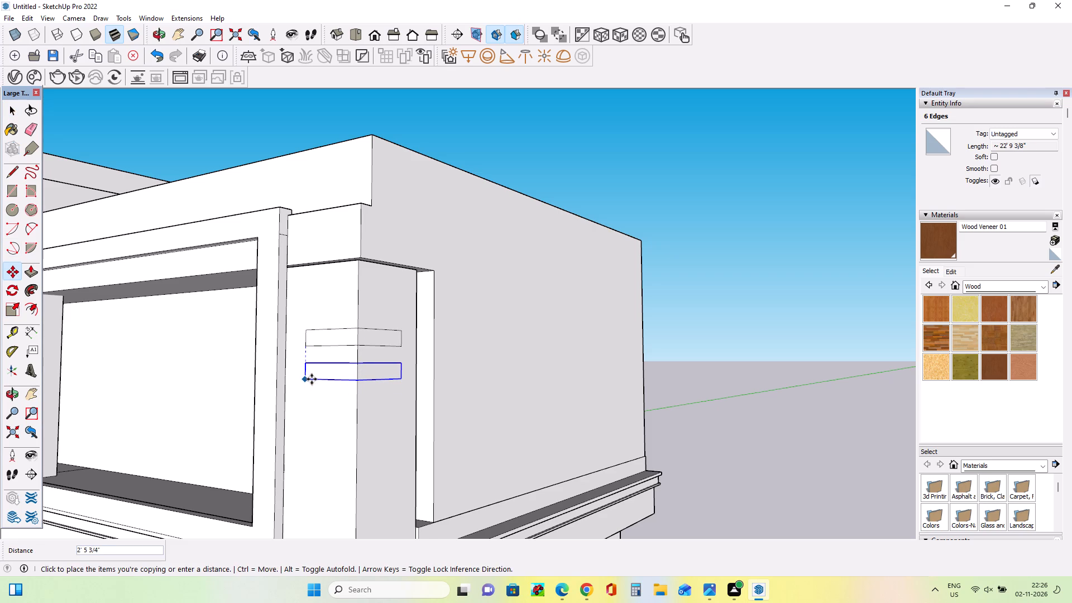
Add three more copies of the band outline below, spaced about 2' 4 1/2", 2' 4 5/16" and 2' 5 11/16".
left_click(309, 381)
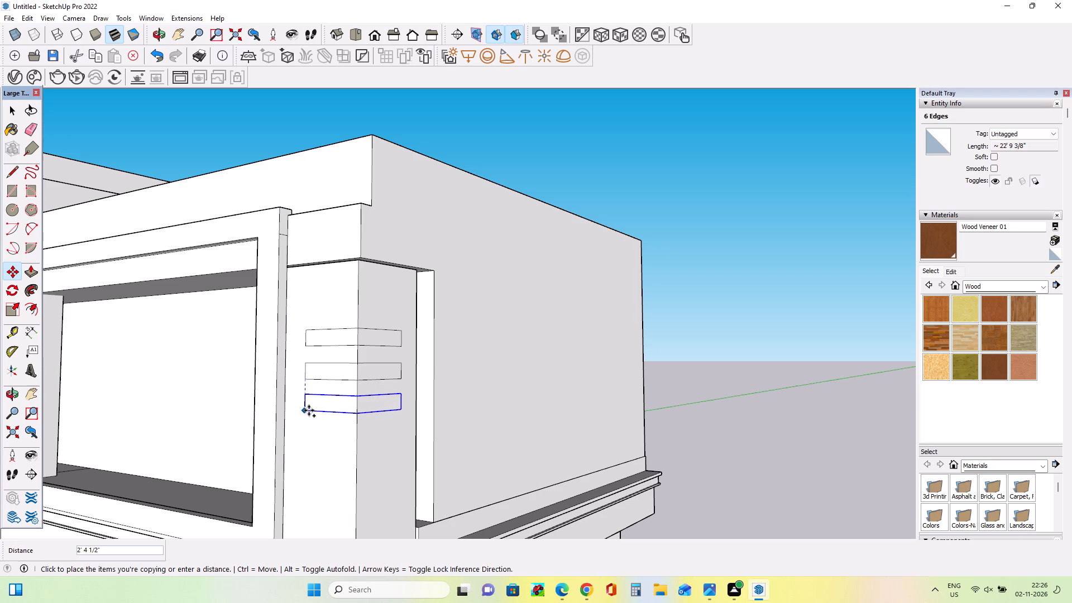
left_click(309, 410)
left_click(307, 413)
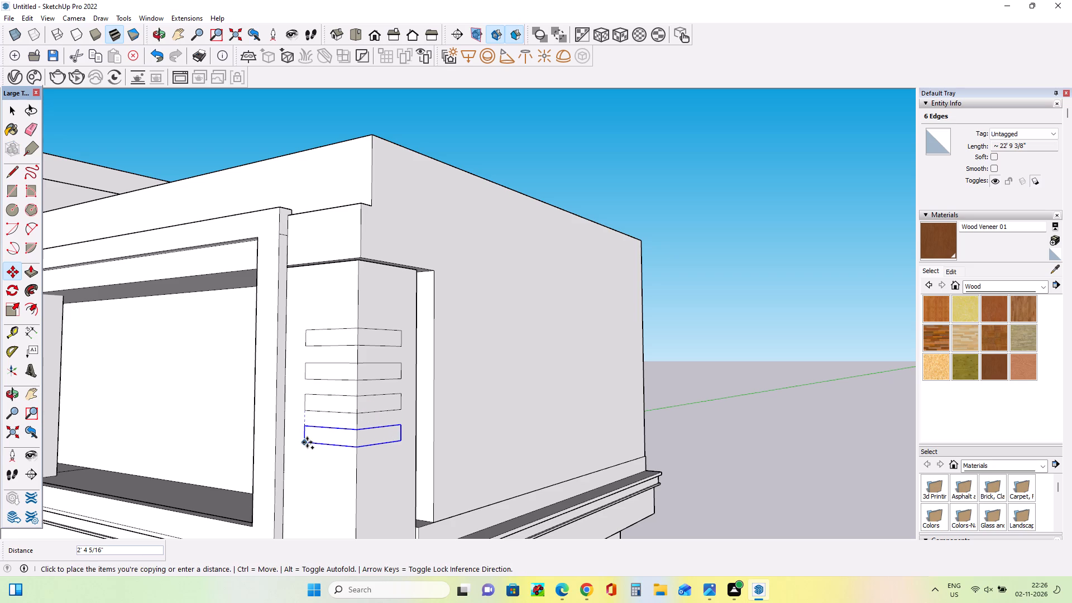
left_click(308, 442)
left_click(308, 442, "ctrl")
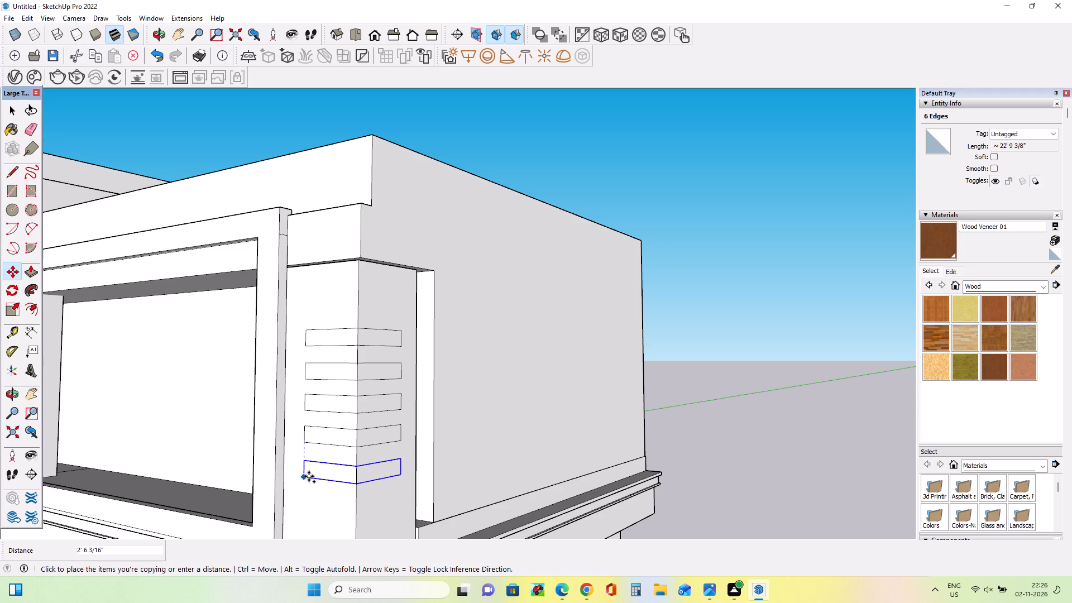
left_click(308, 476)
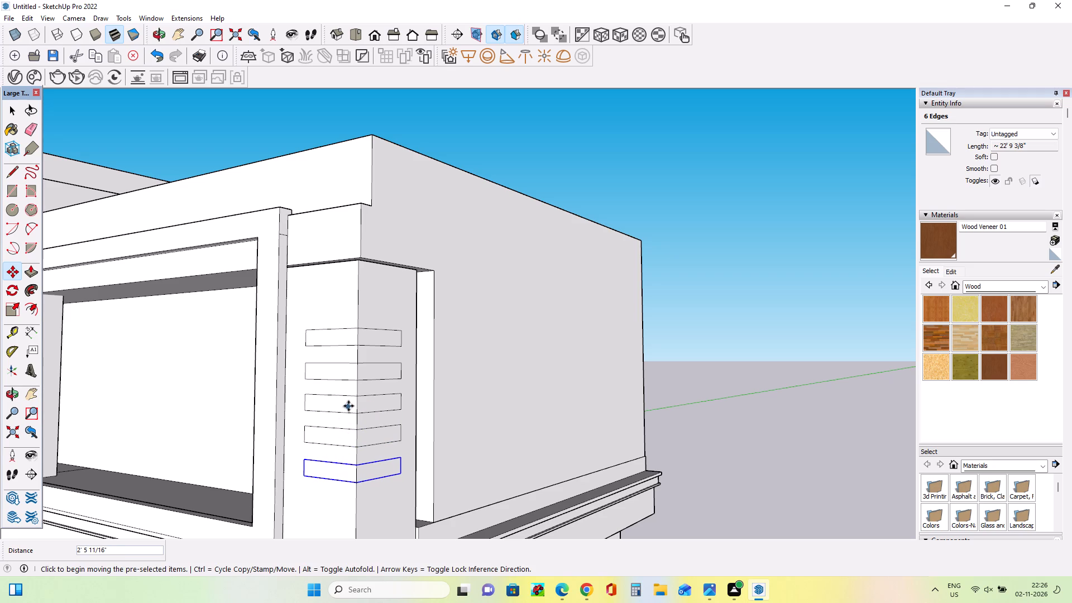
Check the band count in the reference image and copy the lowest band outline down by about 2' 4 1/4".
scroll(452, 329, "down", 14)
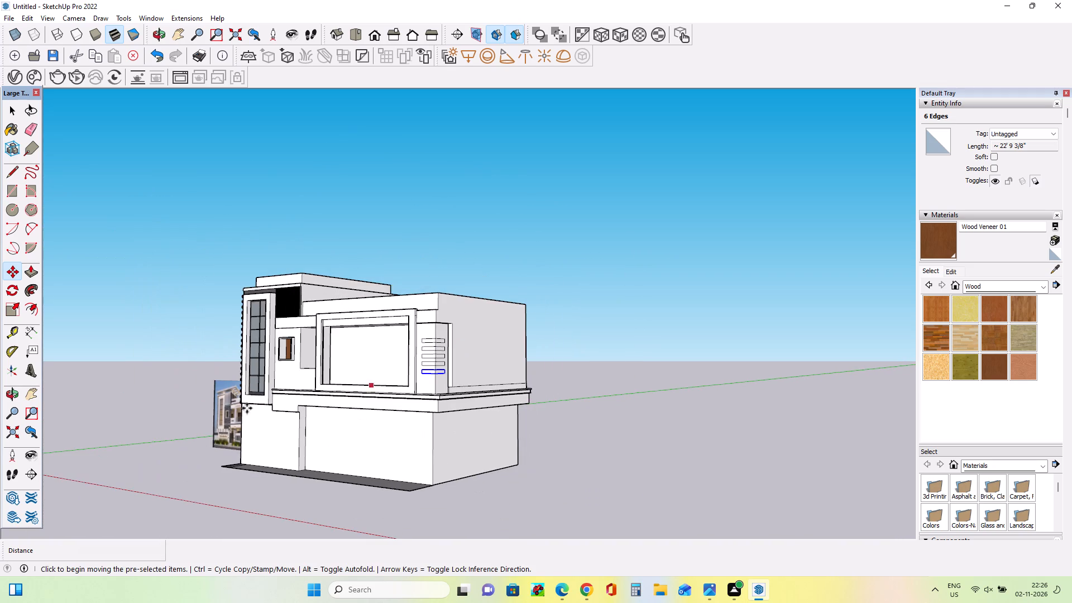
middle_click_drag(262, 403, 468, 404)
scroll(130, 461, "up", 5)
scroll(179, 424, "up", 10)
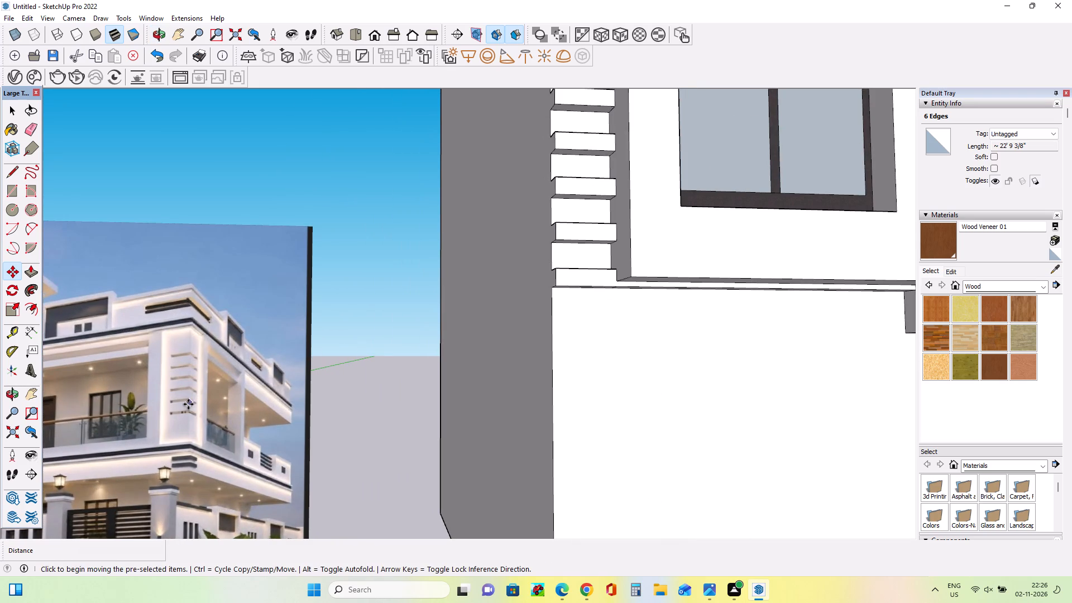
scroll(130, 354, "down", 14)
middle_click_drag(433, 414, 214, 447)
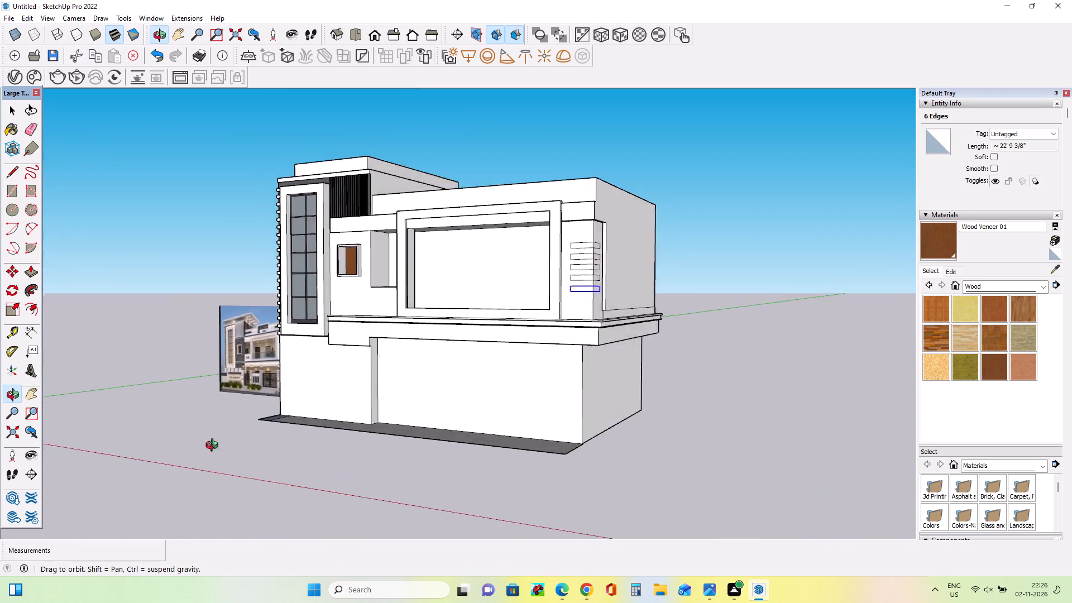
middle_click_drag(214, 447, 132, 451)
scroll(545, 344, "up", 8)
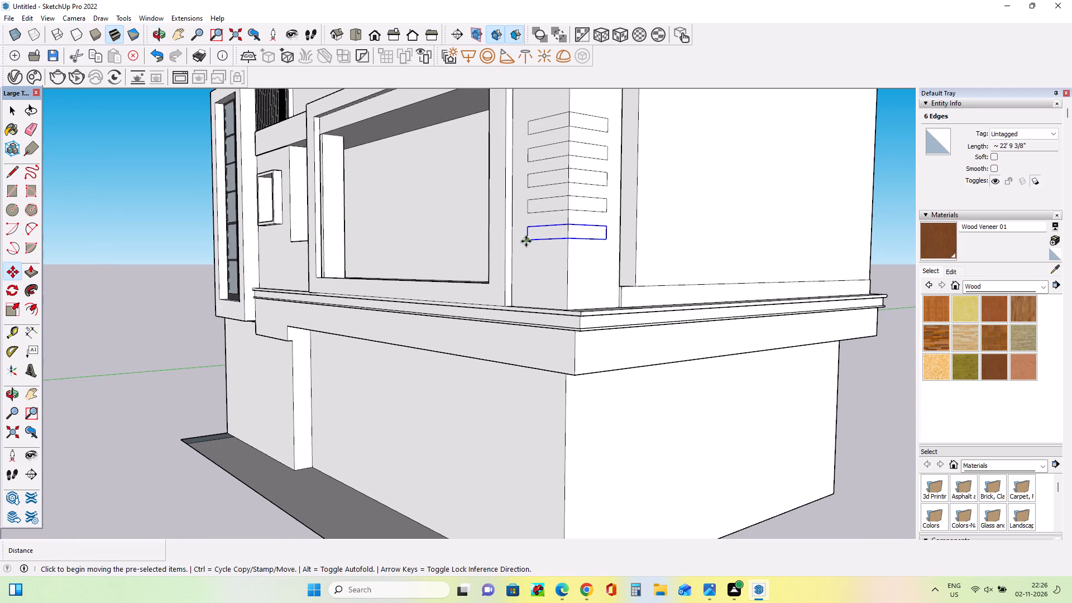
left_click(526, 241)
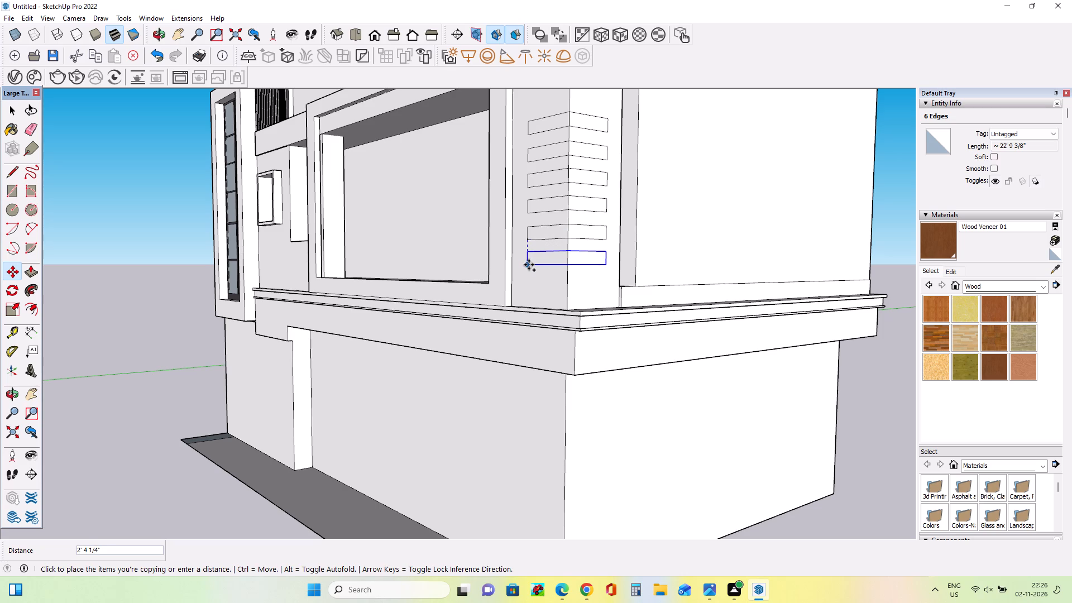
left_click(529, 265)
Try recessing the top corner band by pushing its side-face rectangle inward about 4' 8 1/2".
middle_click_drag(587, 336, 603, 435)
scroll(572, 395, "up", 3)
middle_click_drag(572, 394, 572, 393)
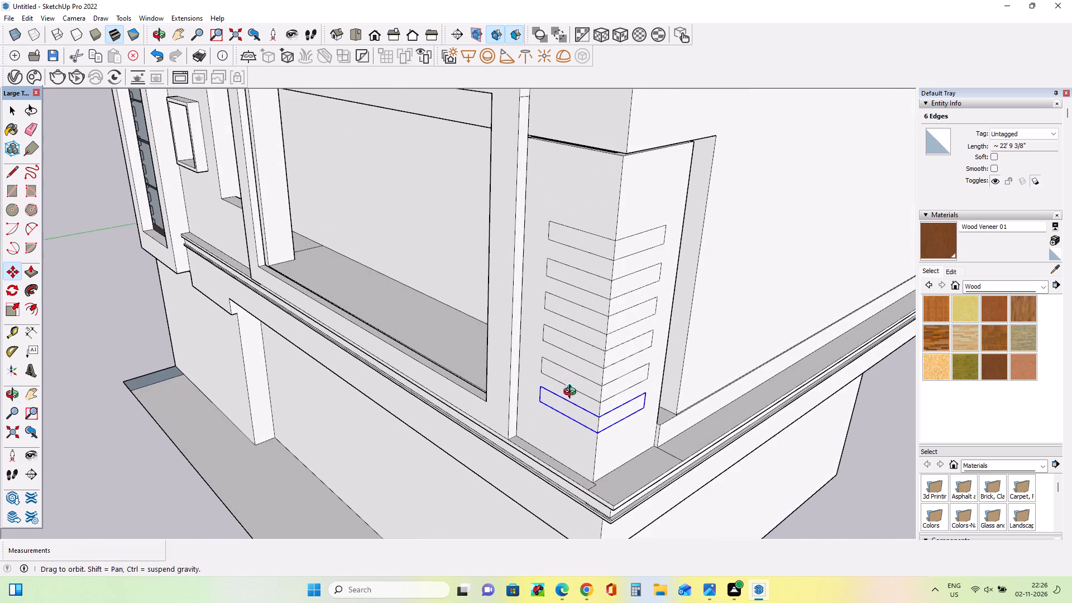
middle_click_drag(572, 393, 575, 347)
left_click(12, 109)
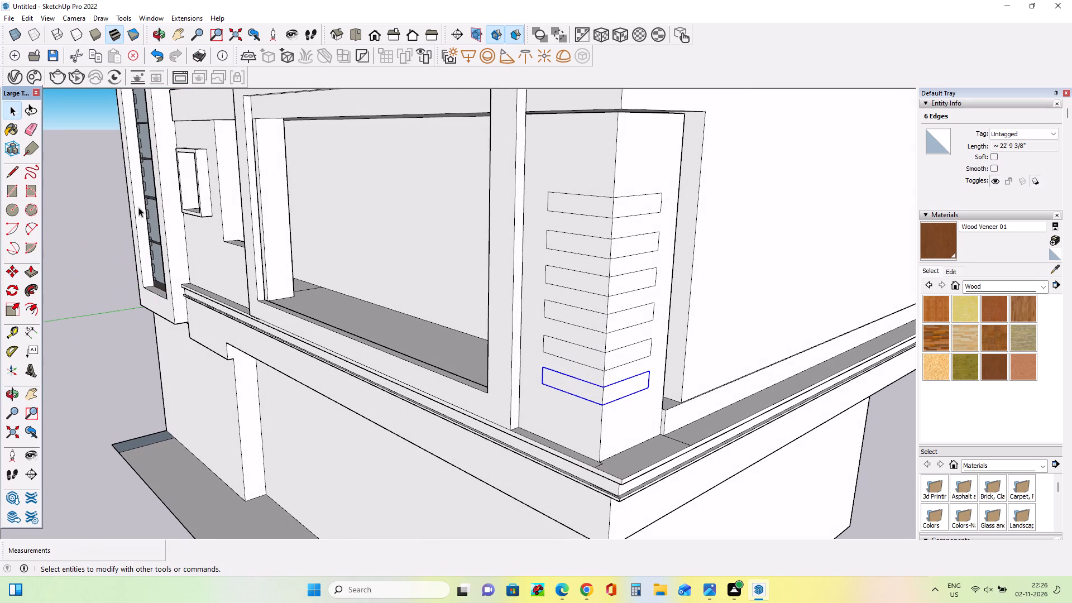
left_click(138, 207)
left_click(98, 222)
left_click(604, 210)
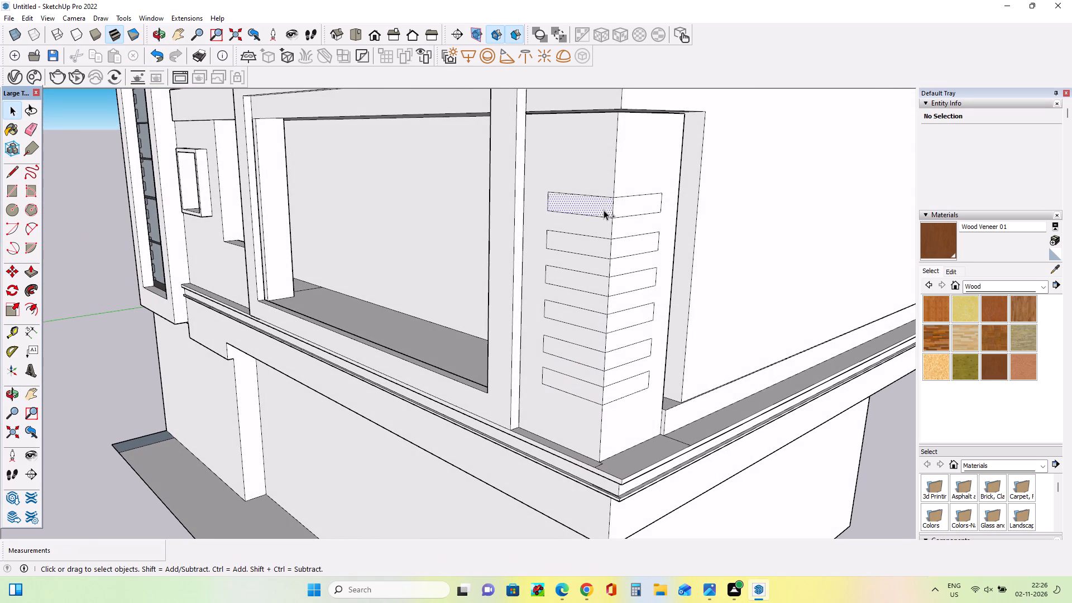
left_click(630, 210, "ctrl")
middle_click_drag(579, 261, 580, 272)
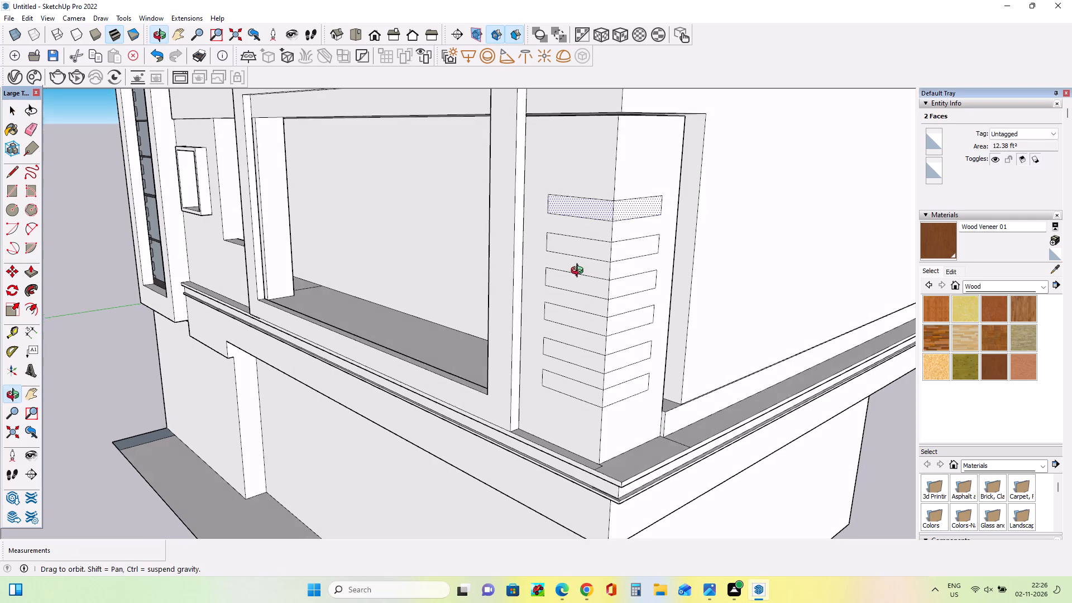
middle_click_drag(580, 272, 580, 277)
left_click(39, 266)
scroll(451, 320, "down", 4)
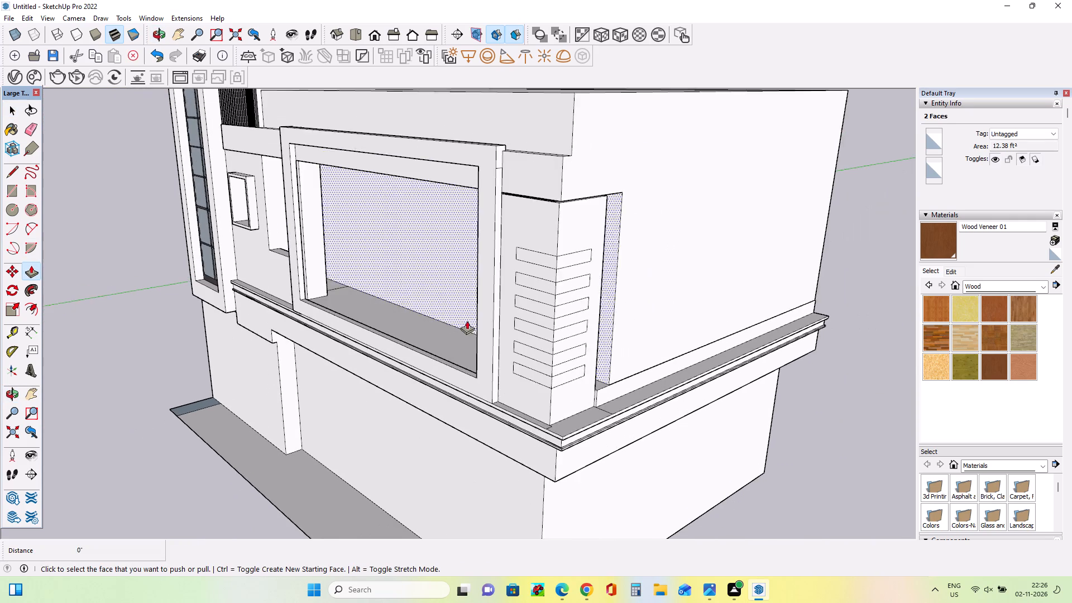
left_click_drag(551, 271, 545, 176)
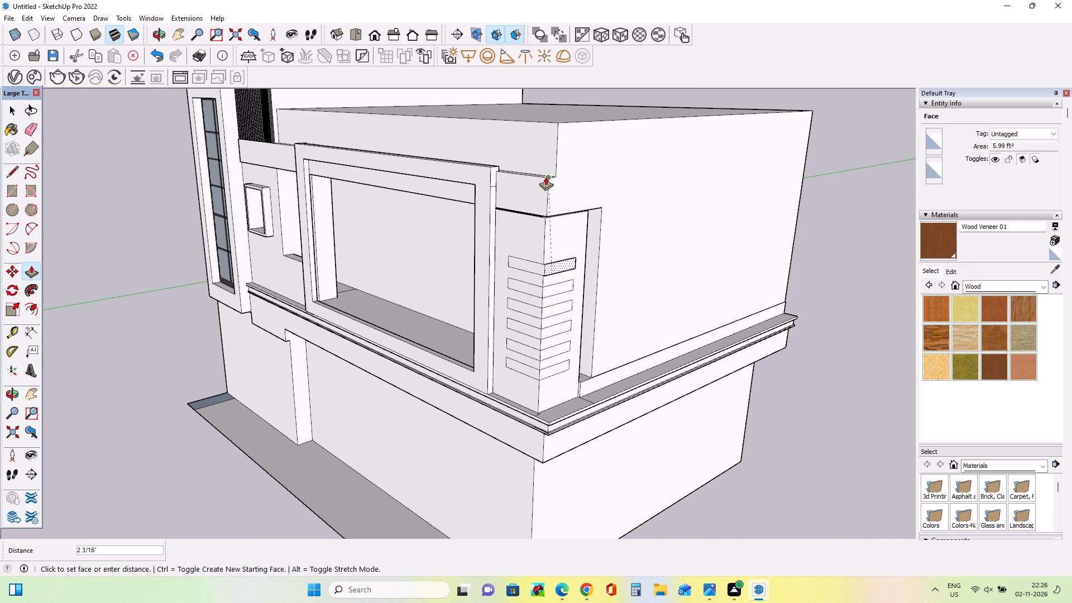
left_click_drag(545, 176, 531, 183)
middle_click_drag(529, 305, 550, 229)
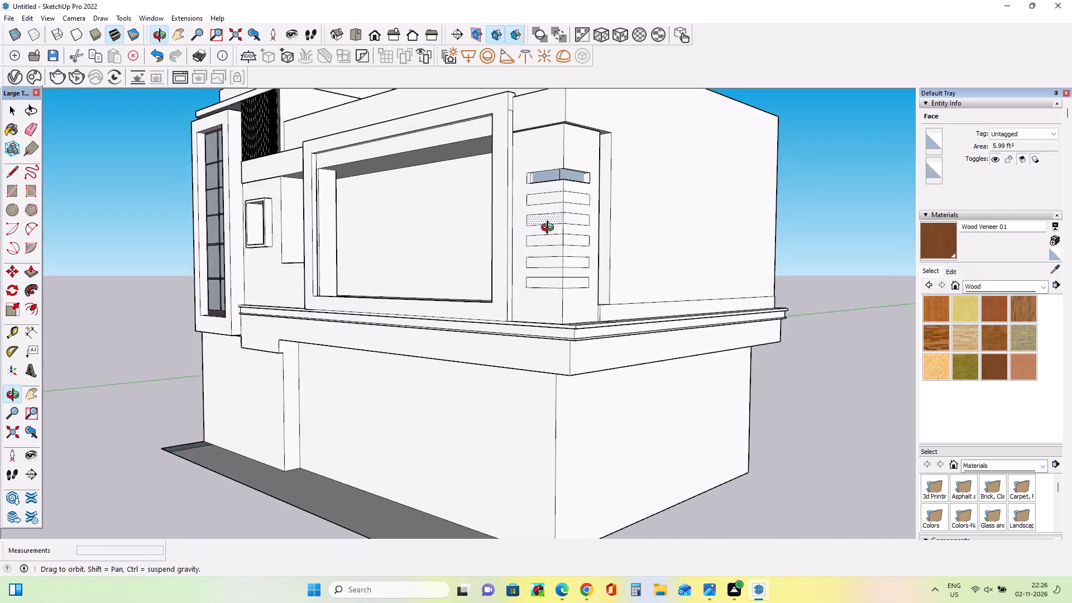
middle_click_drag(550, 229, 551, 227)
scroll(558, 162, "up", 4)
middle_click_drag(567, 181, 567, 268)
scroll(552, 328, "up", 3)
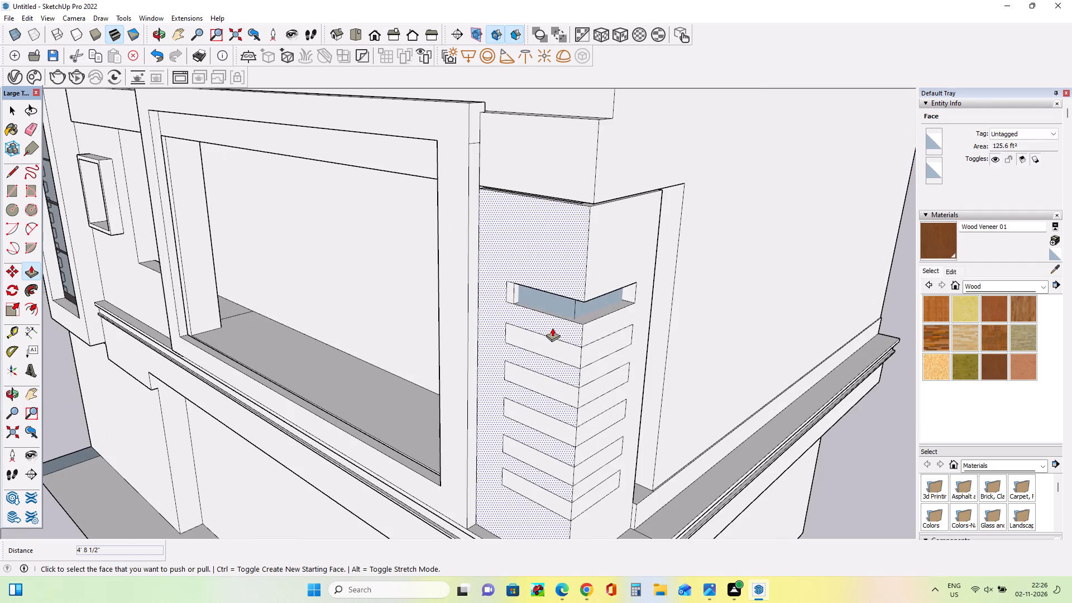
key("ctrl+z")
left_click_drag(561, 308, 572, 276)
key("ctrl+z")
Push the top band's front-face rectangle about 4' 11 1/16" into the corner block.
left_click_drag(565, 314, 585, 300)
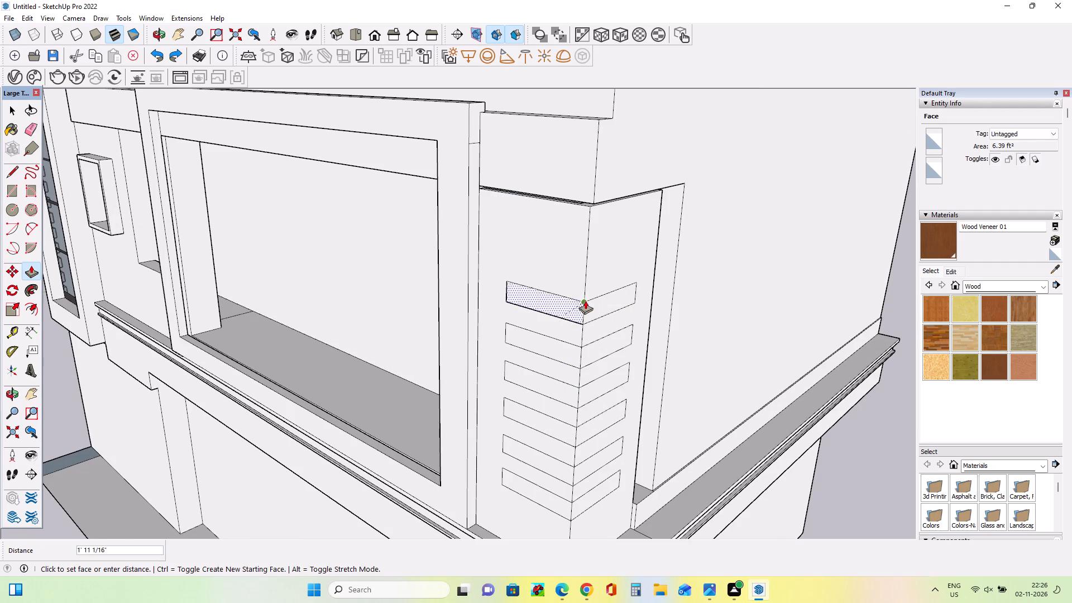
left_click_drag(585, 300, 626, 234)
middle_click_drag(604, 319, 524, 296)
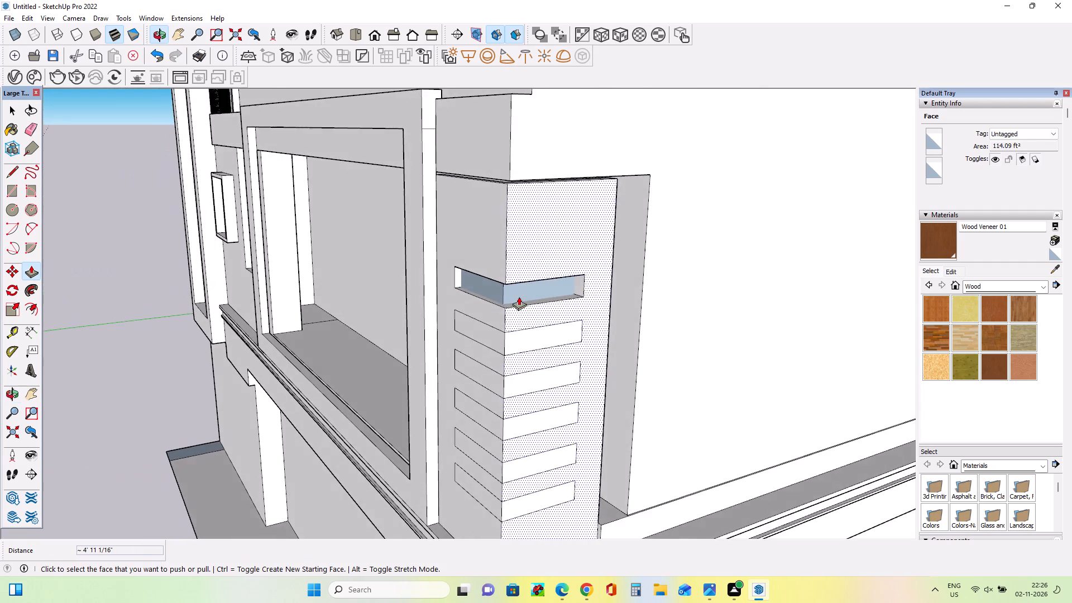
scroll(503, 299, "up", 6)
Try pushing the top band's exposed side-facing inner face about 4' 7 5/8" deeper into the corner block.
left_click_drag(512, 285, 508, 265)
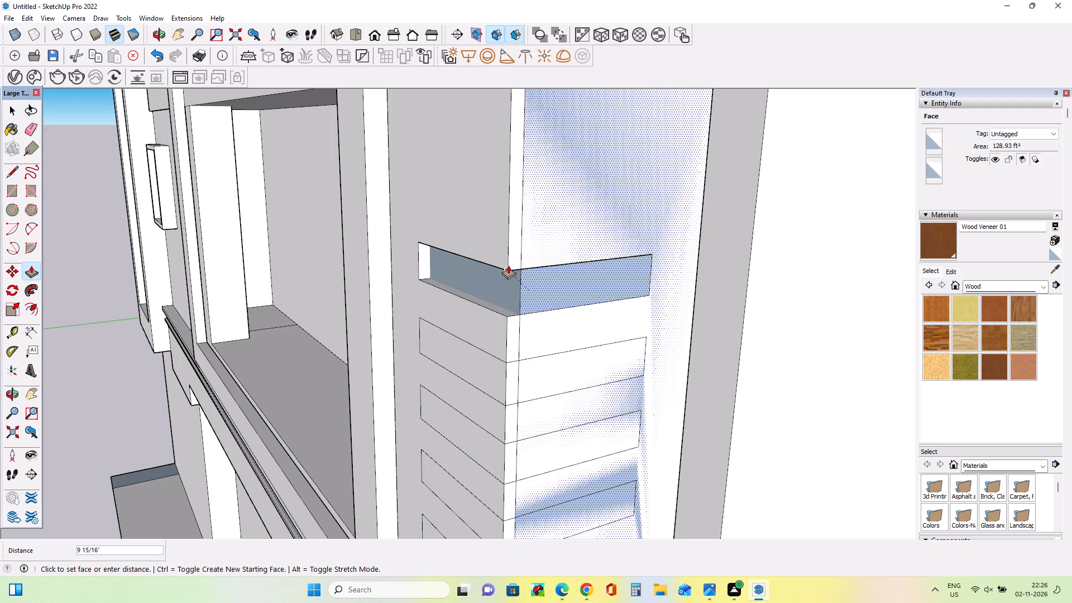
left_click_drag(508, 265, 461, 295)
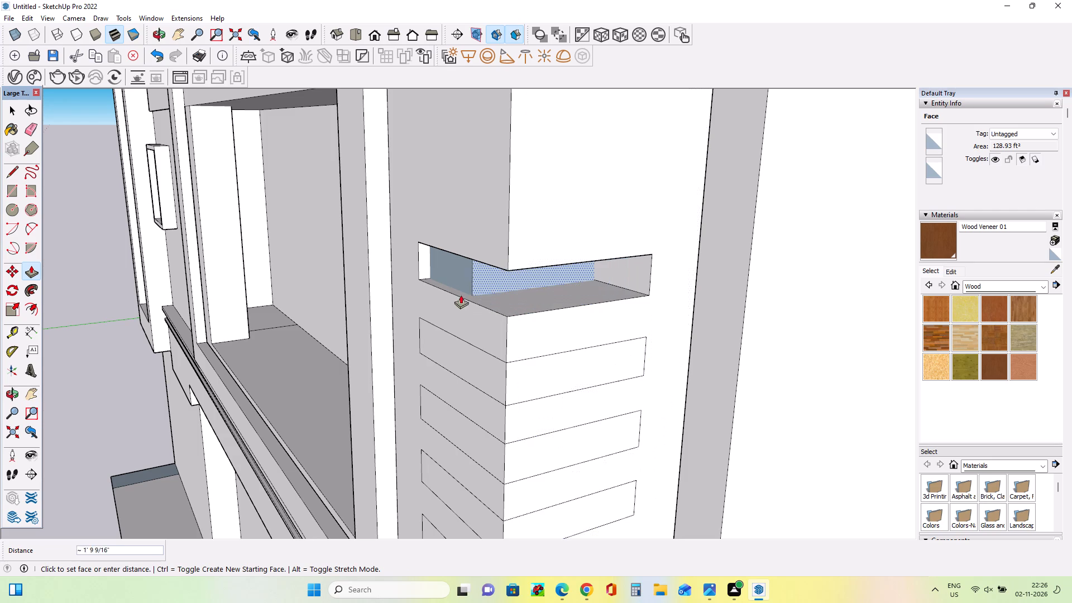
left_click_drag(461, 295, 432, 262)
Examine the corner bands in the reference image and compare them with the model's recessed top band.
middle_click_drag(415, 292, 643, 270)
scroll(643, 270, "down", 3)
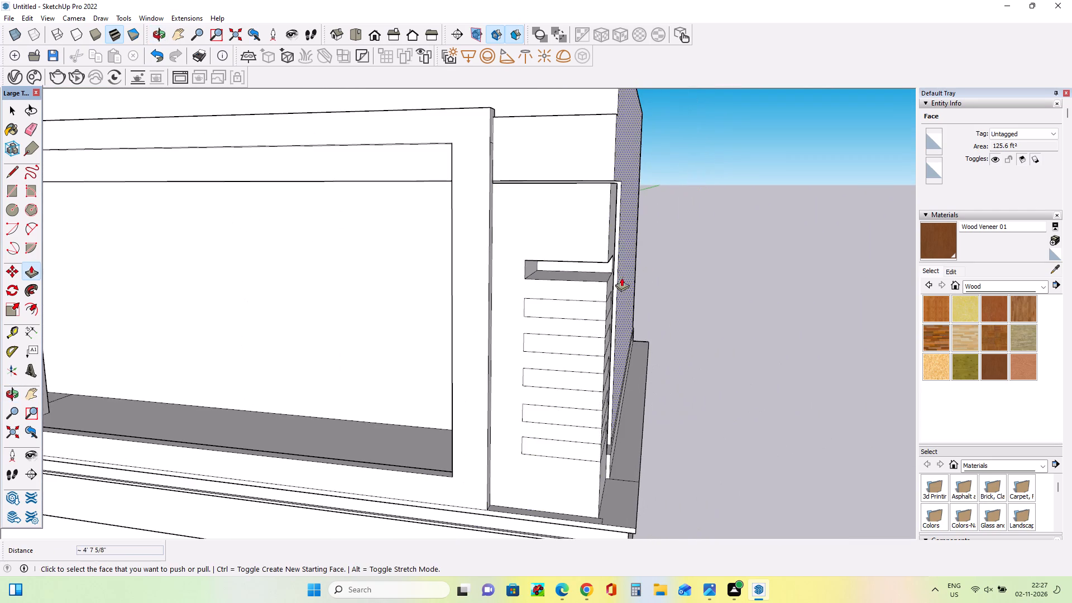
middle_click_drag(624, 279, 715, 291)
scroll(715, 291, "down", 10)
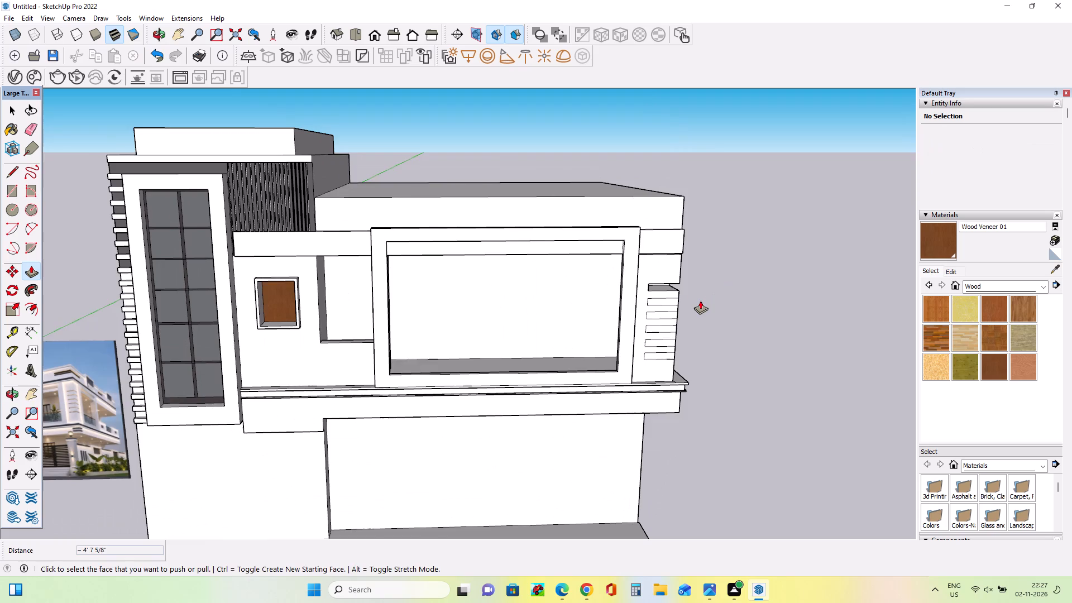
middle_click_drag(700, 300, 705, 275)
scroll(371, 327, "down", 3)
scroll(99, 394, "up", 12)
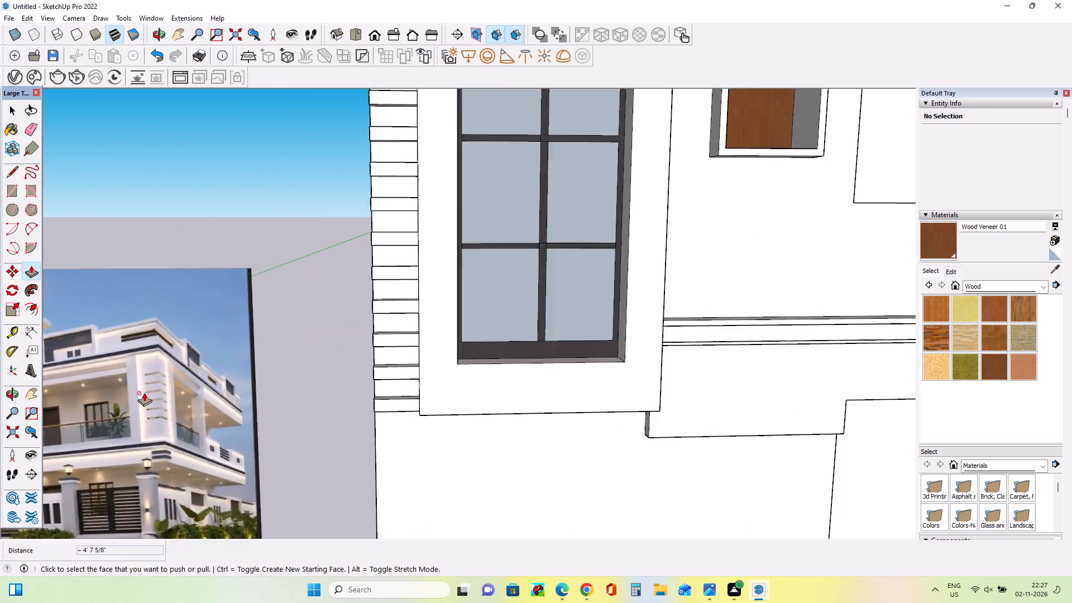
scroll(144, 393, "up", 8)
scroll(167, 390, "down", 19)
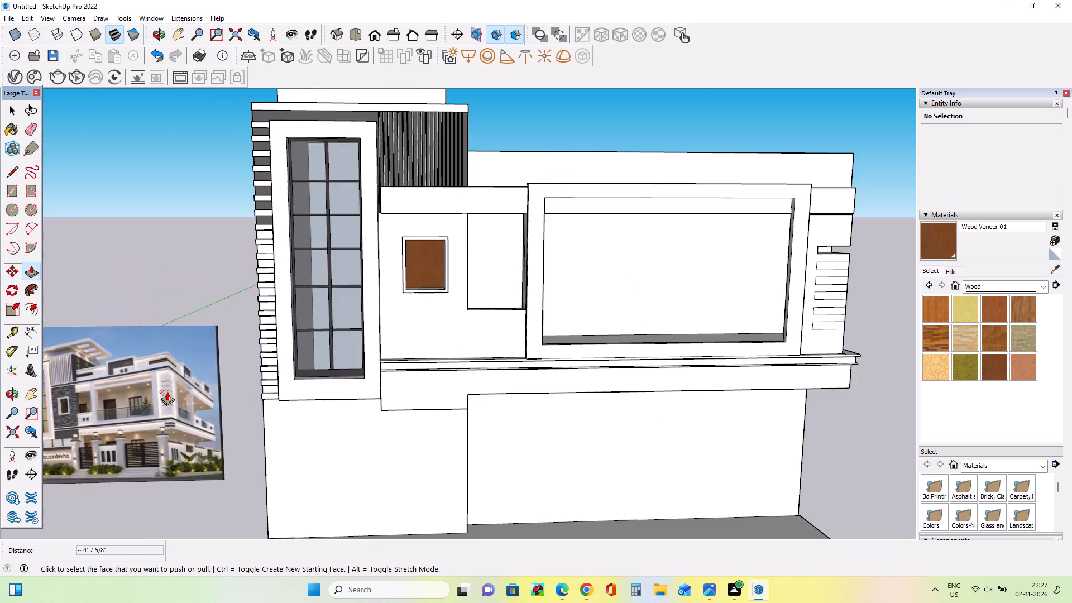
scroll(167, 391, "down", 6)
middle_click_drag(396, 414, 1, 417)
scroll(27, 414, "down", 1)
scroll(351, 358, "up", 6)
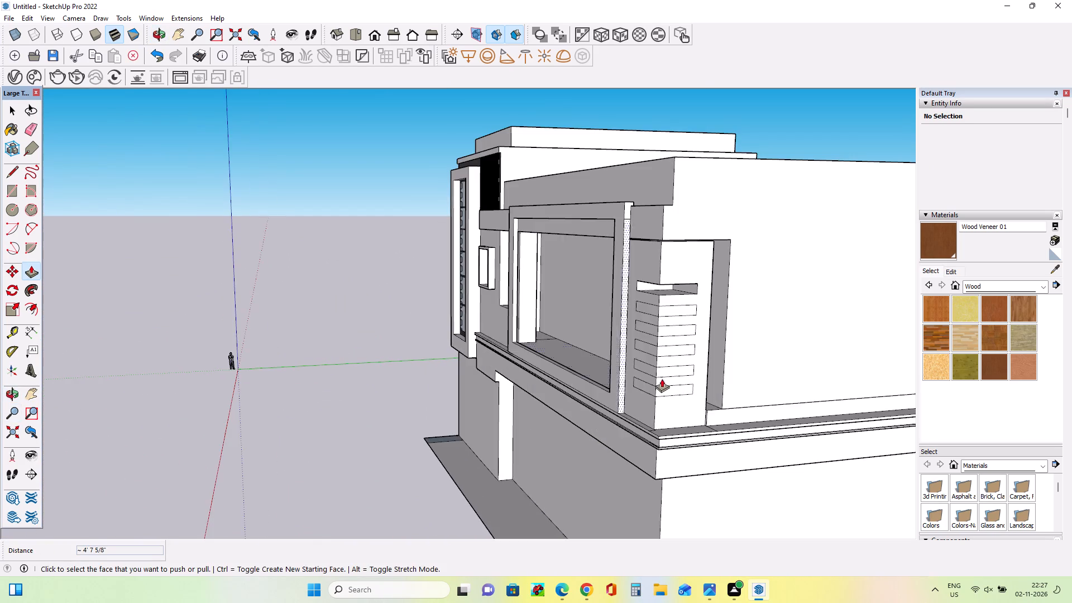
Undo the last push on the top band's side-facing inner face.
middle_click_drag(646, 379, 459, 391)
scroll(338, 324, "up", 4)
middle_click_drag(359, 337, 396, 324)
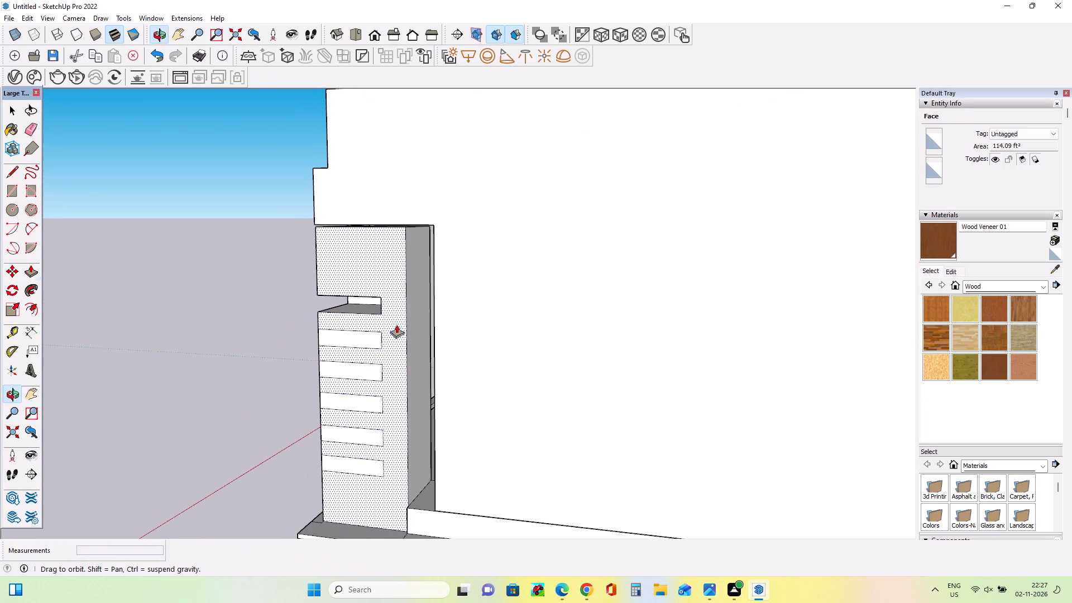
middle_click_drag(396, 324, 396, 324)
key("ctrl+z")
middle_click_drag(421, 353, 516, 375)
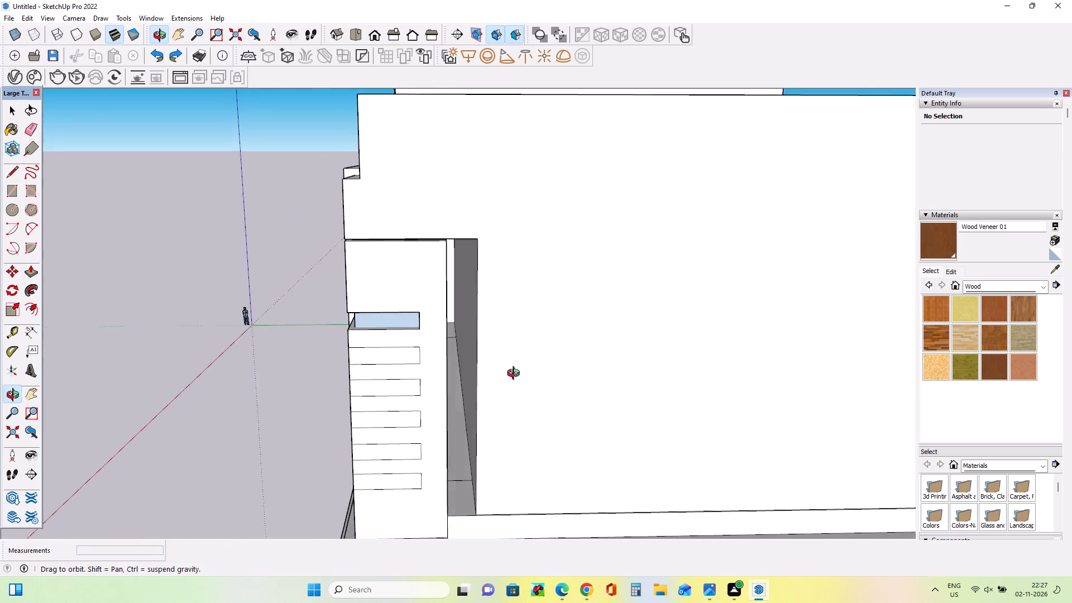
Undo the deep push of the top band into the corner block.
middle_click_drag(516, 375, 523, 373)
key("ctrl+z")
Push the top band's side-face rectangle a shallow depth into the corner block, far less than the block's full thickness.
left_click_drag(387, 320, 387, 319)
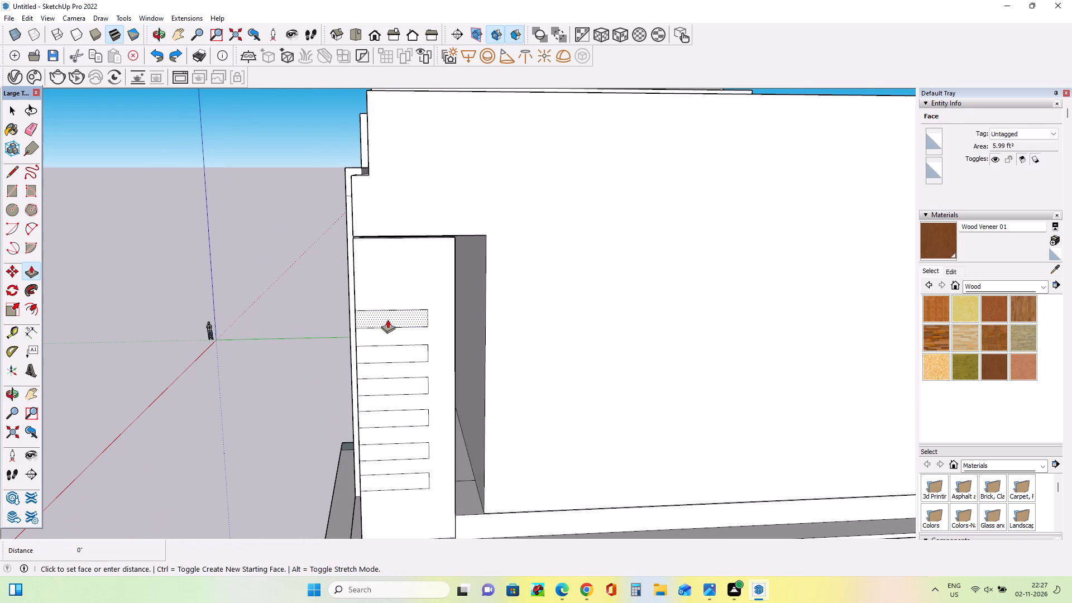
left_click_drag(387, 319, 455, 281)
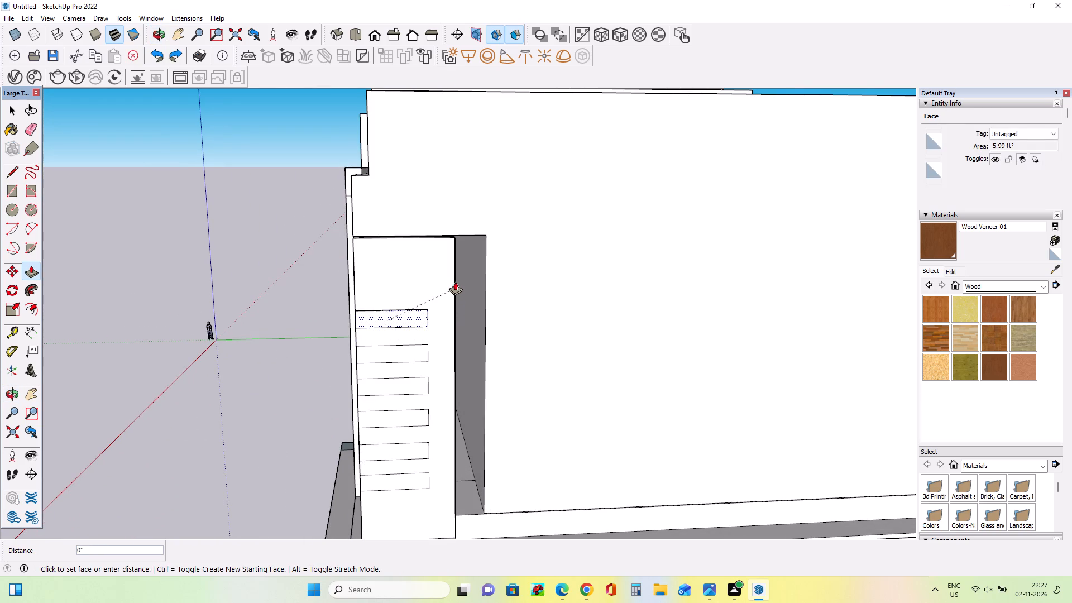
left_click_drag(455, 281, 419, 270)
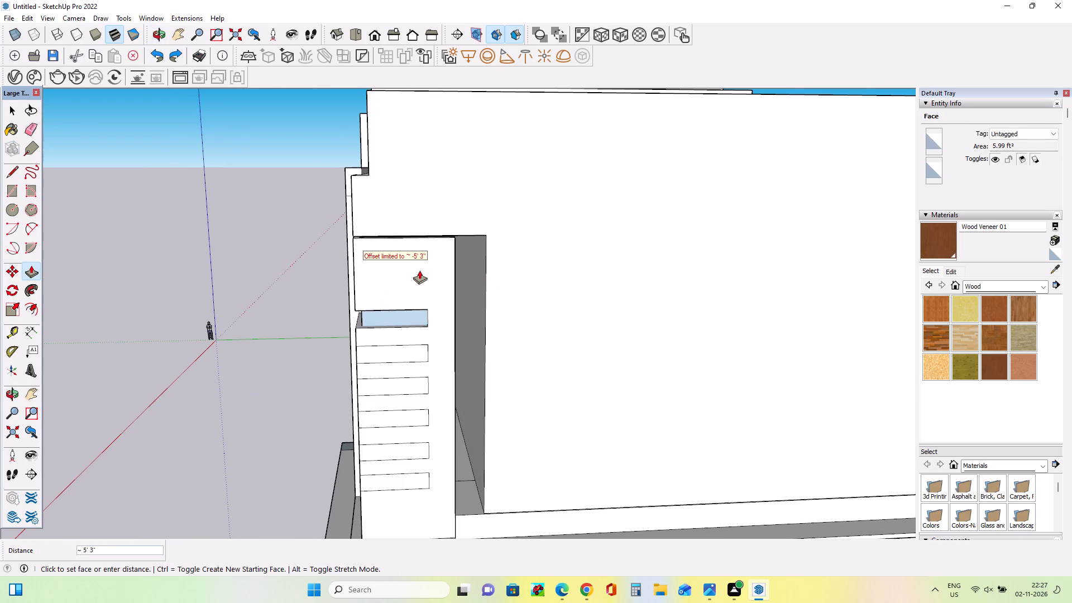
left_click_drag(419, 270, 416, 192)
scroll(420, 268, "down", 9)
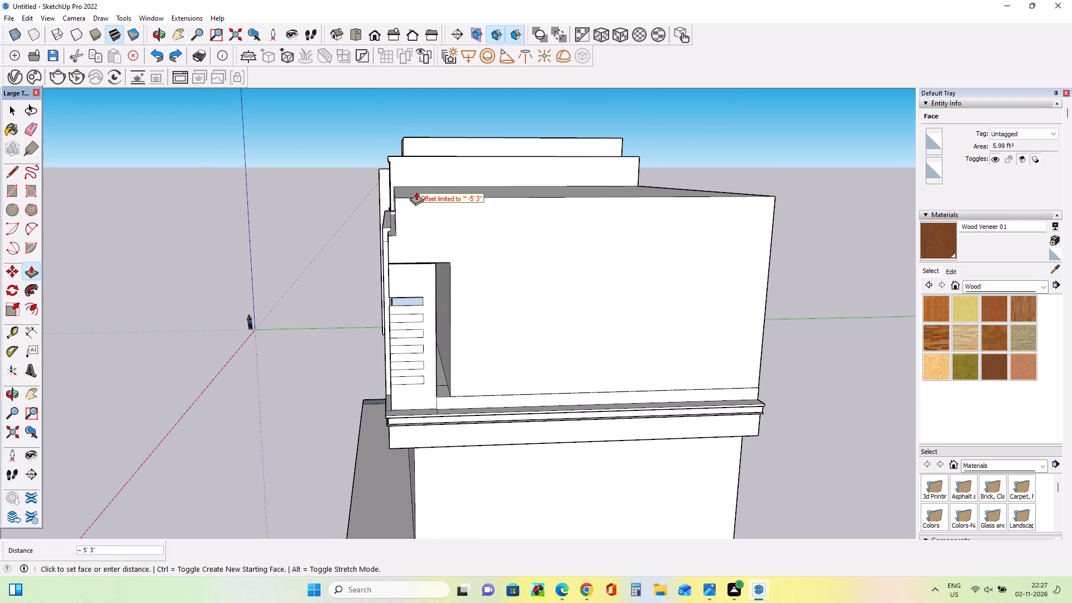
left_click_drag(416, 192, 389, 264)
scroll(419, 305, "up", 9)
left_click_drag(385, 299, 374, 288)
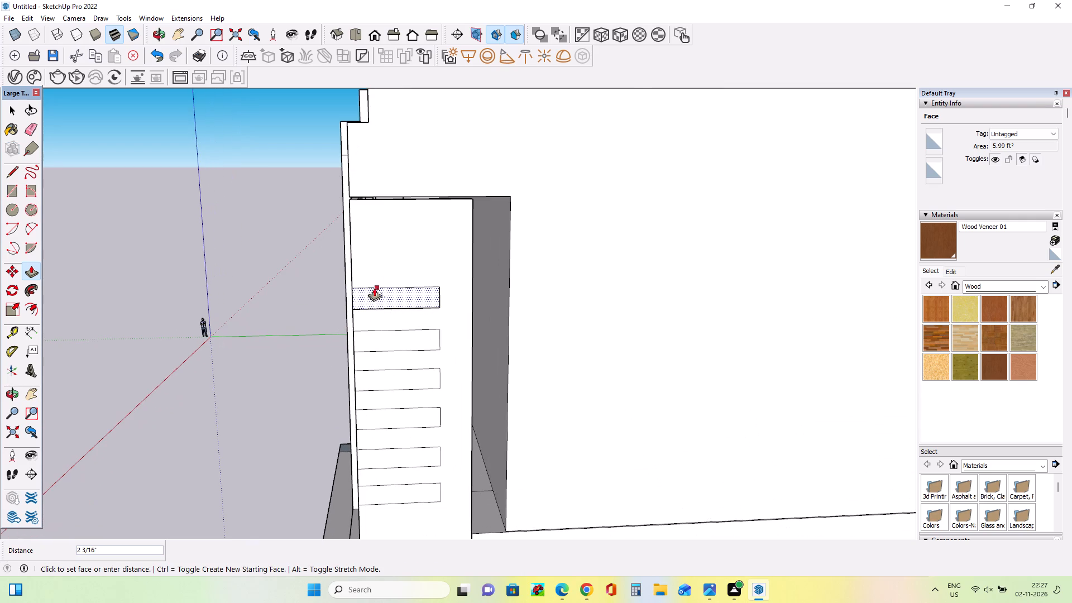
left_click_drag(374, 288, 372, 291)
Push the top band's front-face rectangle about 4 3/4" inward so the recess wraps around the block's corner.
middle_click_drag(336, 360, 460, 359)
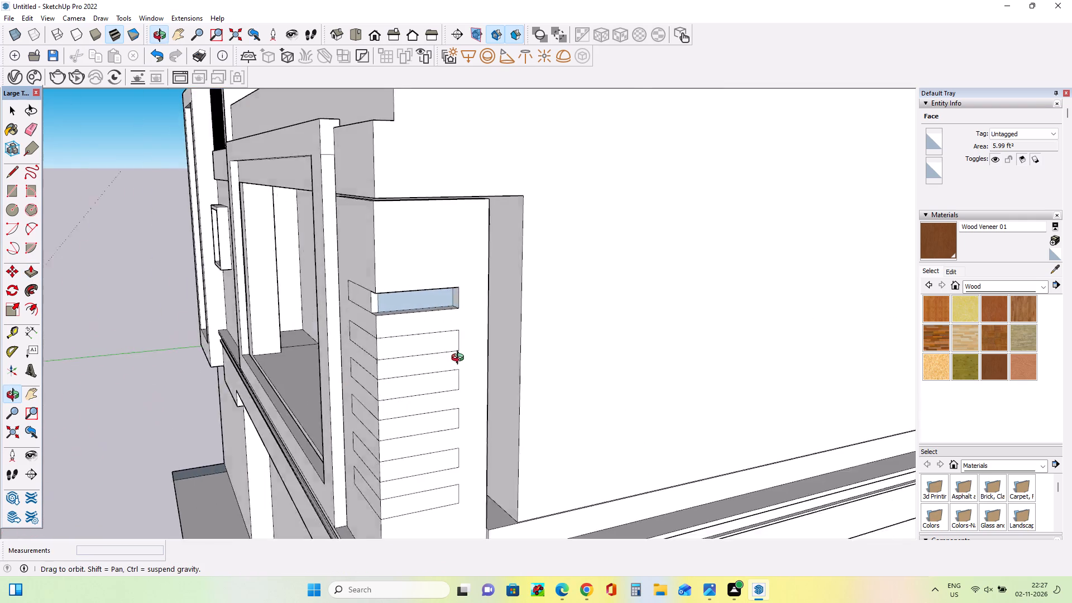
middle_click_drag(460, 359, 585, 337)
left_click_drag(414, 293, 427, 285)
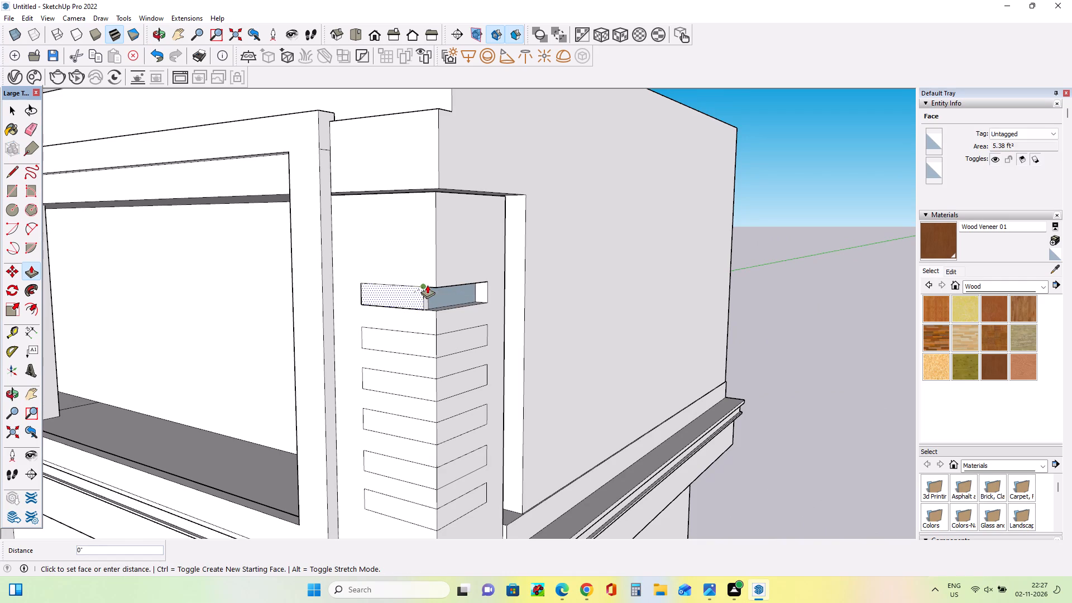
left_click_drag(427, 285, 428, 291)
middle_click_drag(465, 308, 394, 327)
scroll(390, 308, "up", 5)
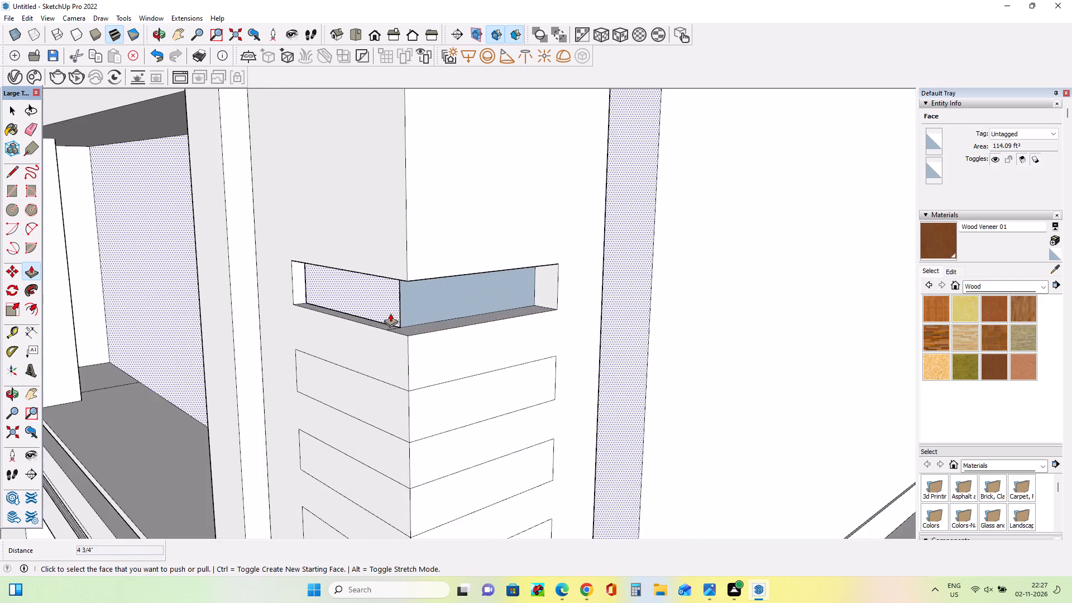
middle_click_drag(391, 313, 404, 313)
left_click(419, 310)
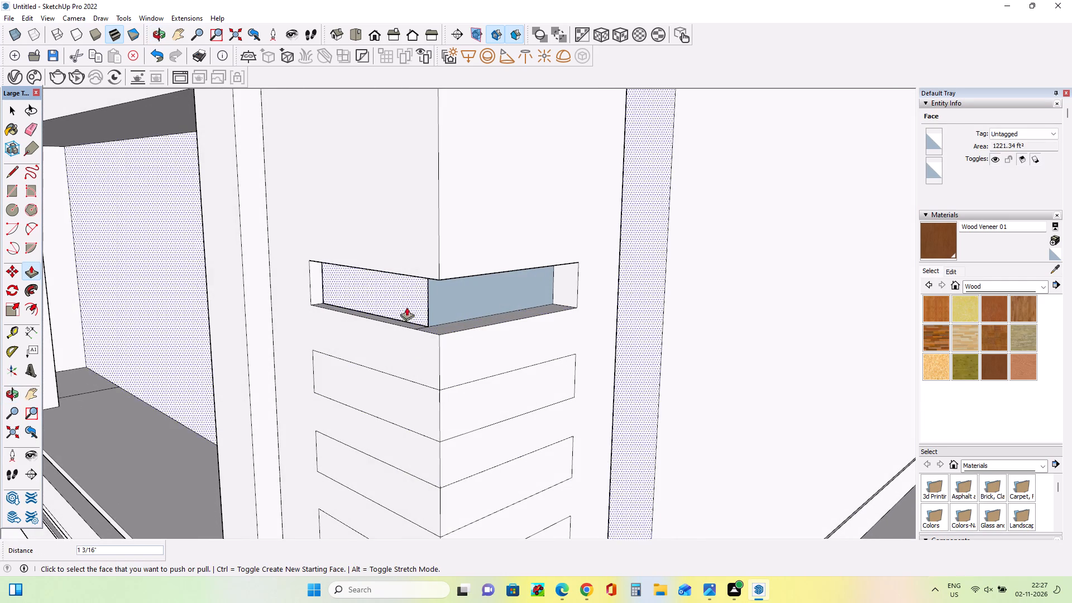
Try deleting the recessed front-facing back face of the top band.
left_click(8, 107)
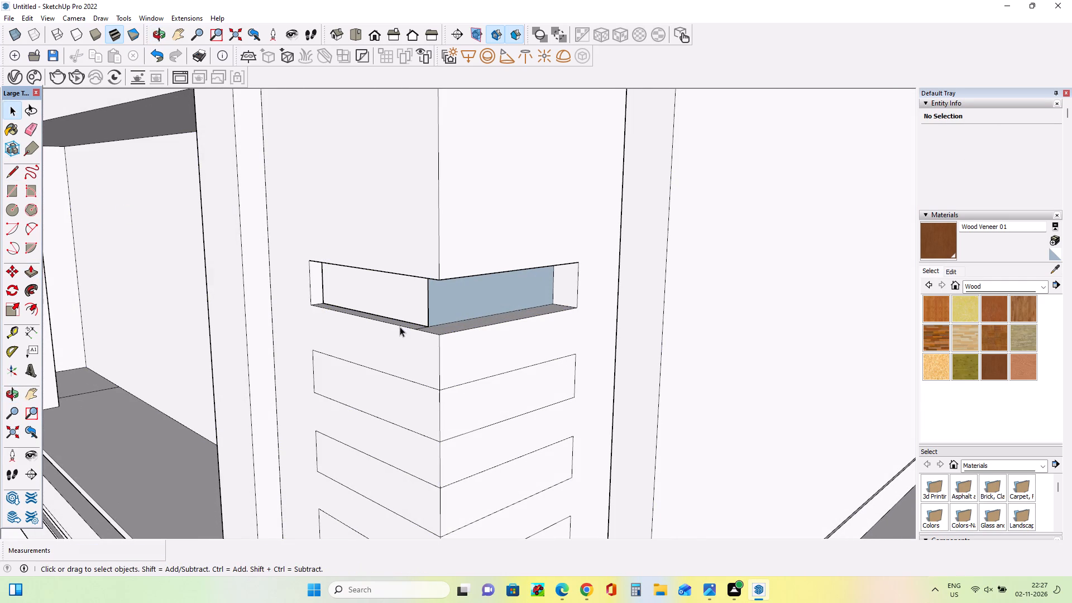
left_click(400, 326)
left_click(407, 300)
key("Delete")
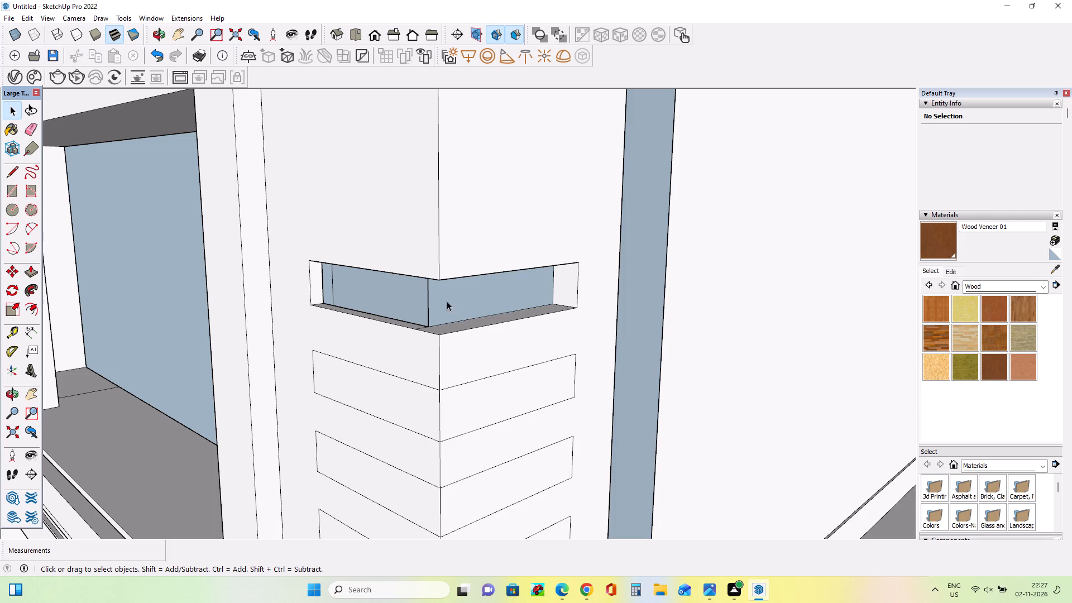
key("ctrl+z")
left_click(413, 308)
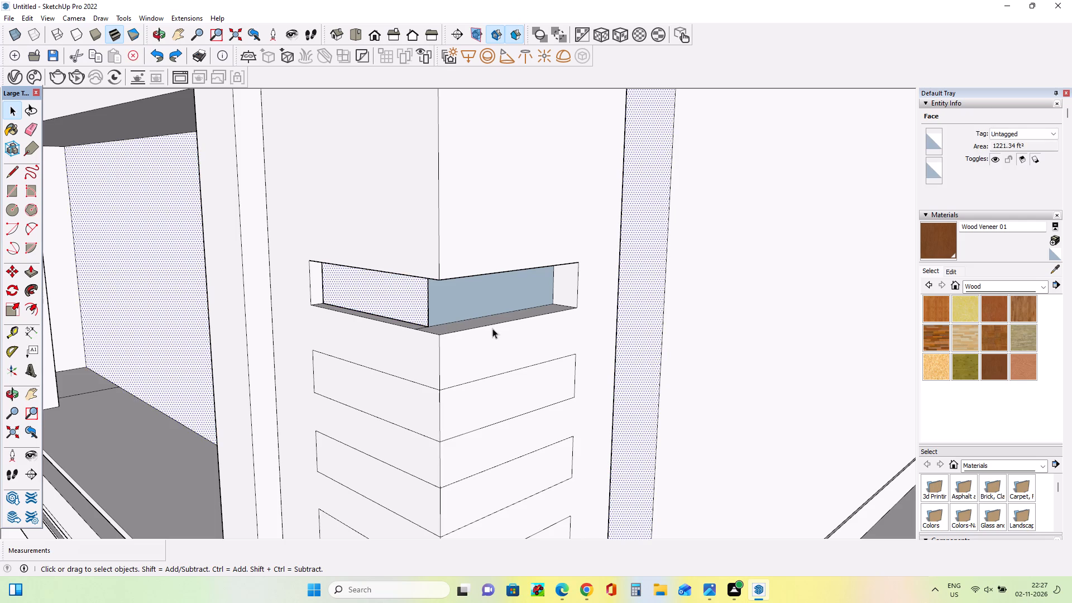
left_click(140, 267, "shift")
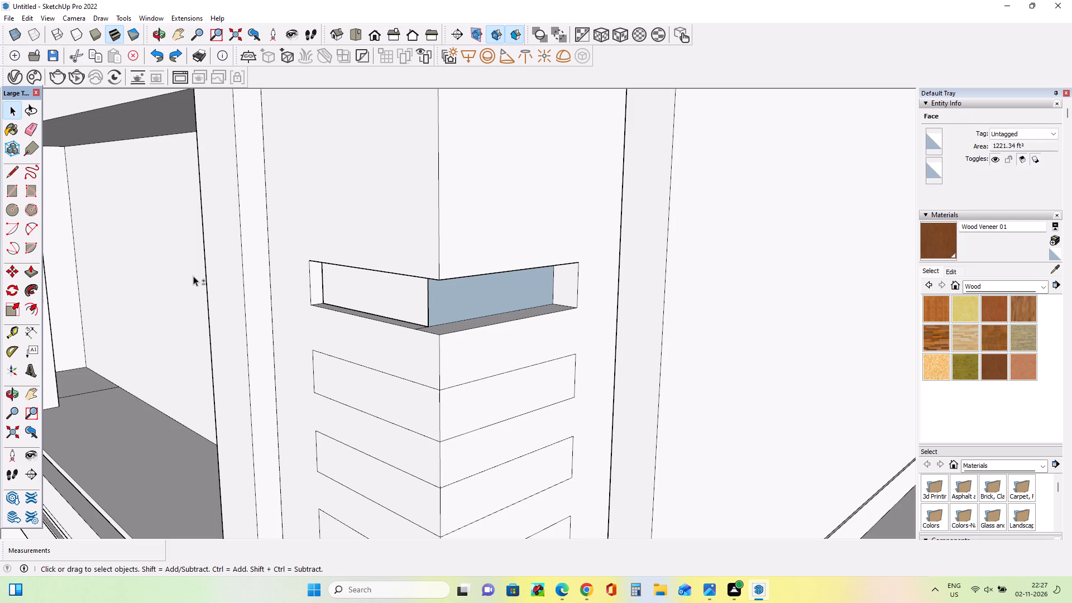
Select the recessed side-facing back face of the top band.
middle_click_drag(415, 309, 657, 328)
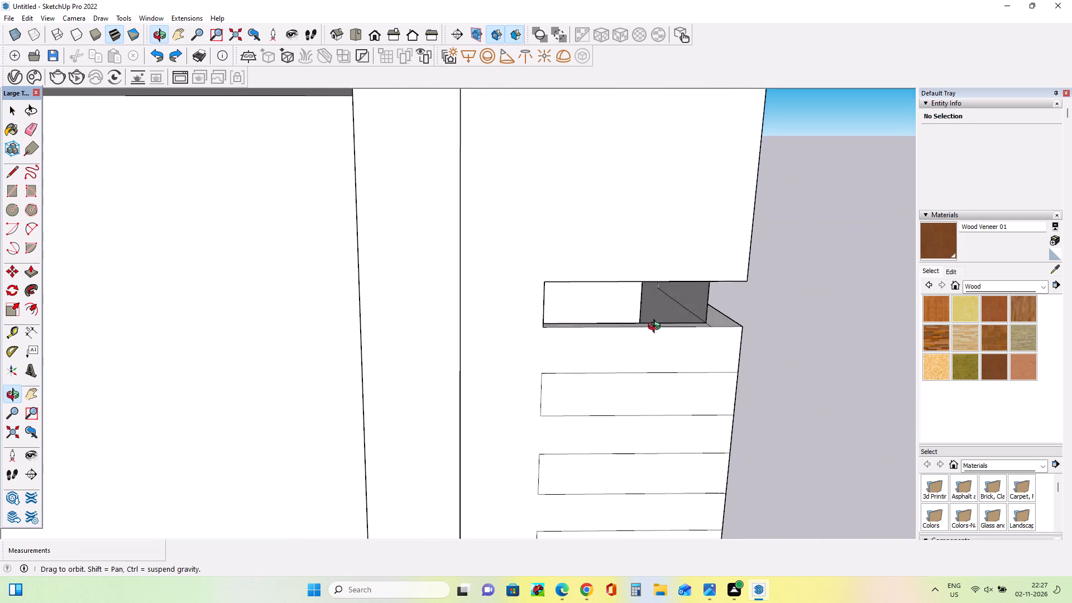
middle_click_drag(657, 328, 427, 329)
left_click(490, 327)
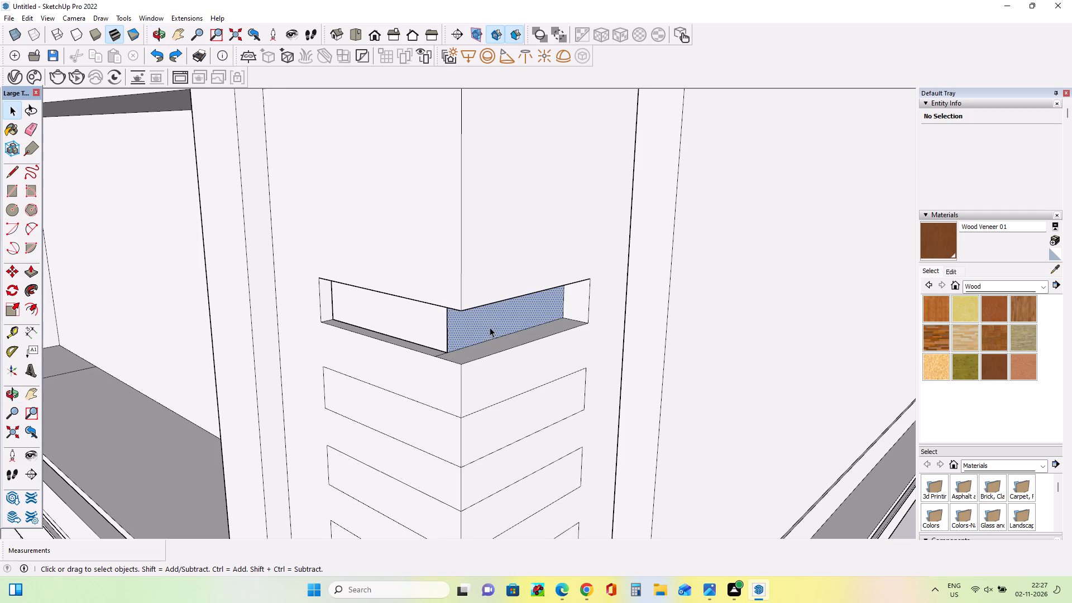
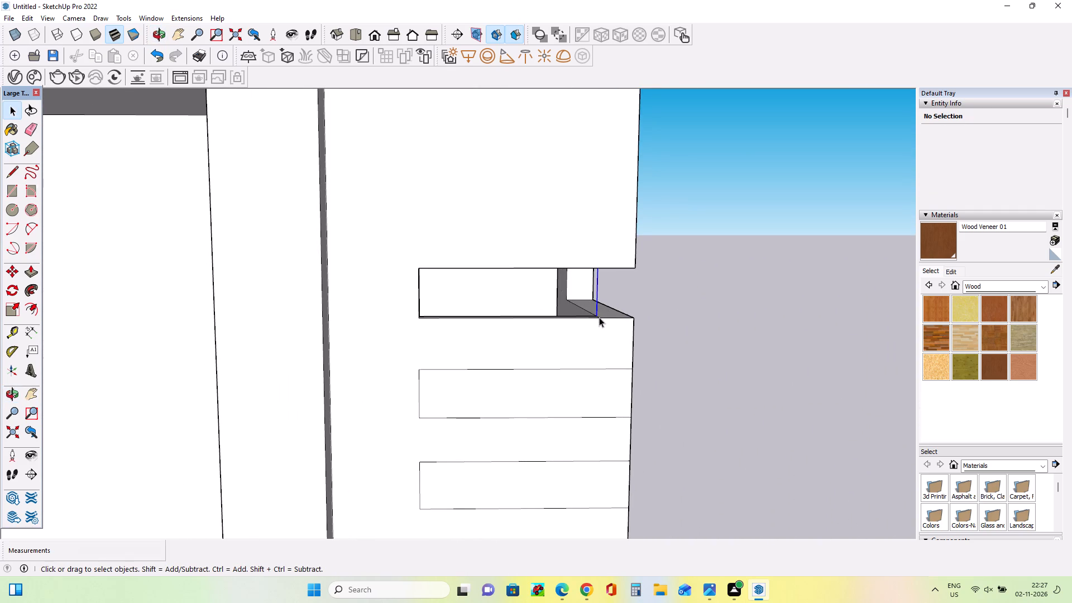
Push the second band's front-face rectangle about 4 3/4" into the corner block, just below the top recess.
middle_click_drag(600, 324, 560, 312)
scroll(562, 312, "down", 6)
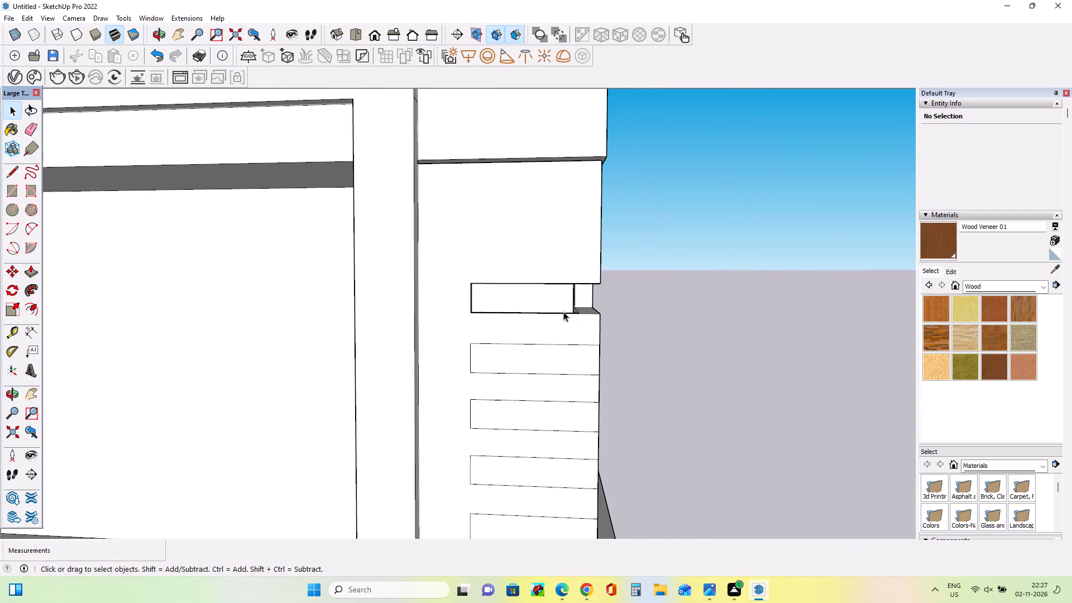
scroll(563, 312, "down", 7)
middle_click_drag(569, 419, 360, 422)
scroll(425, 366, "up", 4)
middle_click_drag(430, 362, 519, 359)
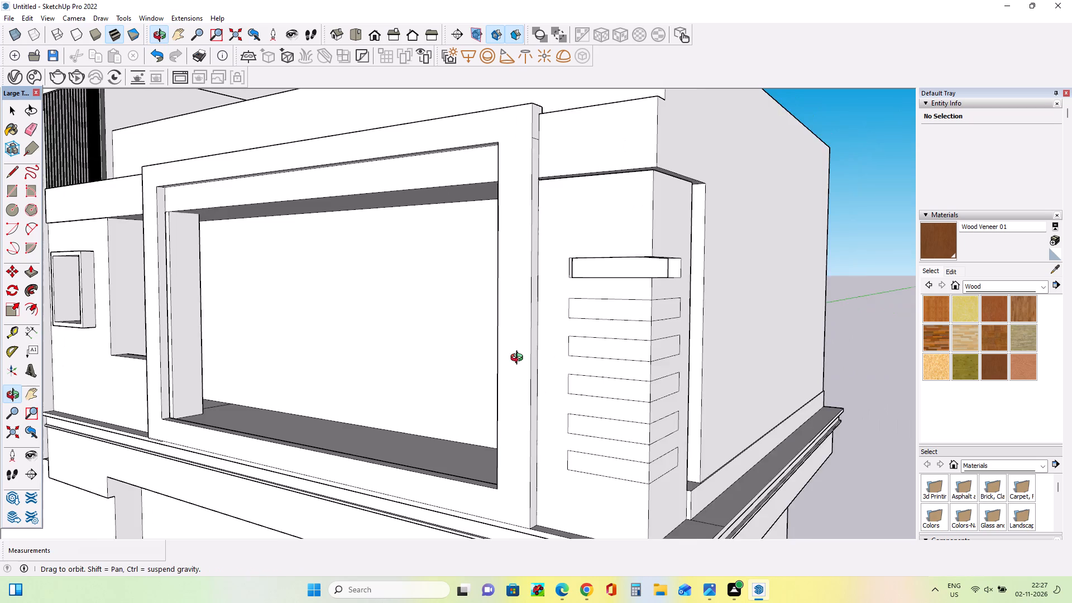
middle_click_drag(519, 359, 520, 360)
left_click(31, 274)
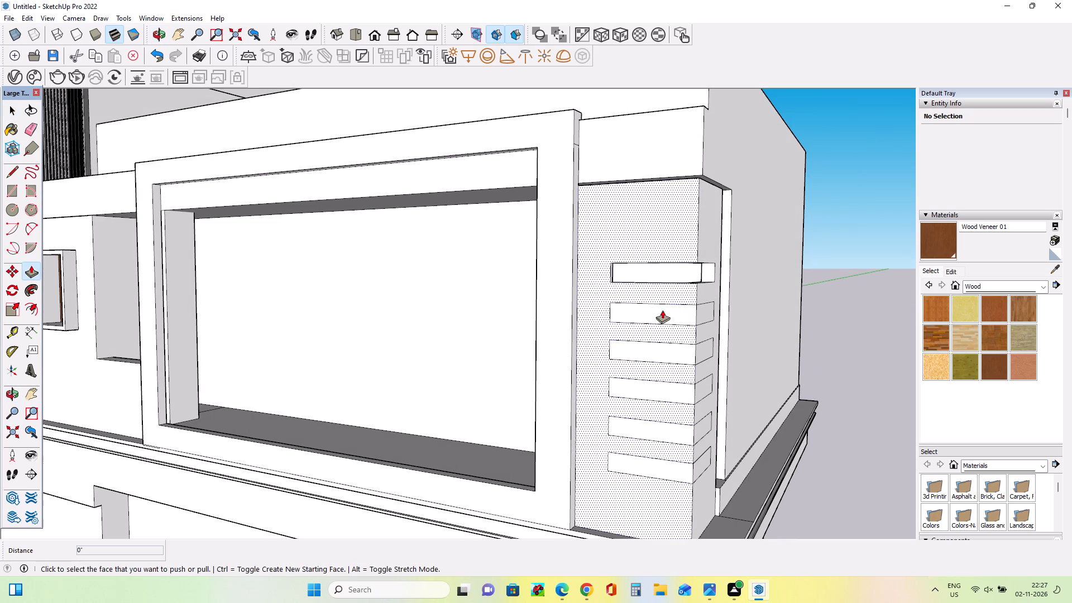
left_click_drag(673, 318, 697, 306)
middle_click_drag(725, 341, 645, 384)
scroll(514, 380, "up", 4)
left_click_drag(568, 398, 576, 388)
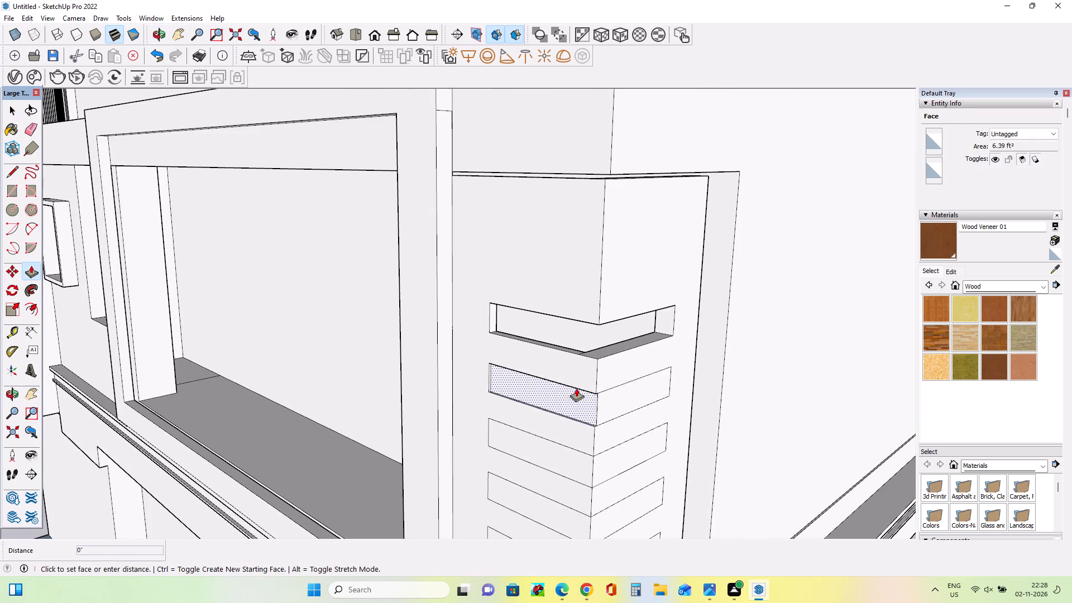
left_click_drag(576, 388, 580, 400)
Push the second band's side-face rectangle about 9 15/16" into the corner block so the recess wraps around the corner.
middle_click_drag(611, 414, 623, 313)
scroll(600, 389, "up", 2)
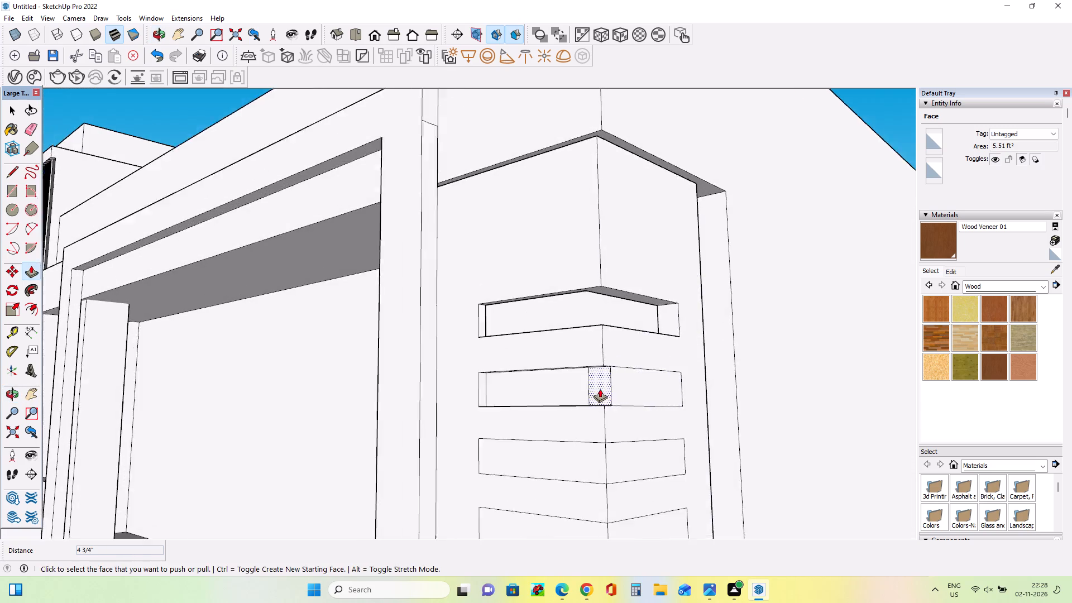
scroll(600, 389, "up", 2)
middle_click_drag(599, 389, 466, 420)
left_click_drag(577, 407, 544, 391)
Erase the inner vertical corner edge and the leftover floor edge inside the second band's wraparound recess.
middle_click_drag(506, 401, 628, 441)
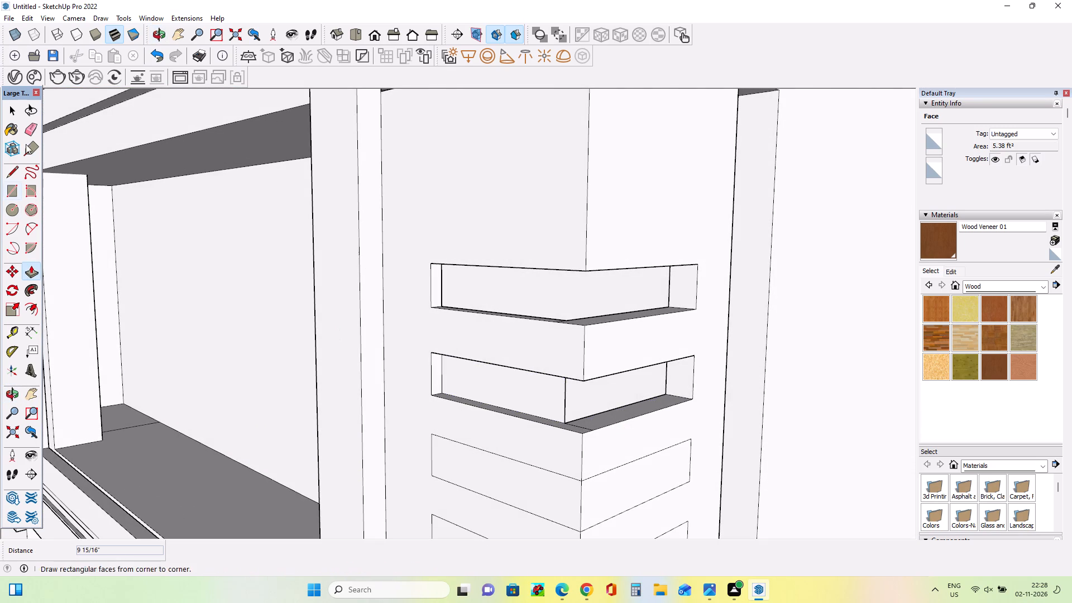
left_click(29, 132)
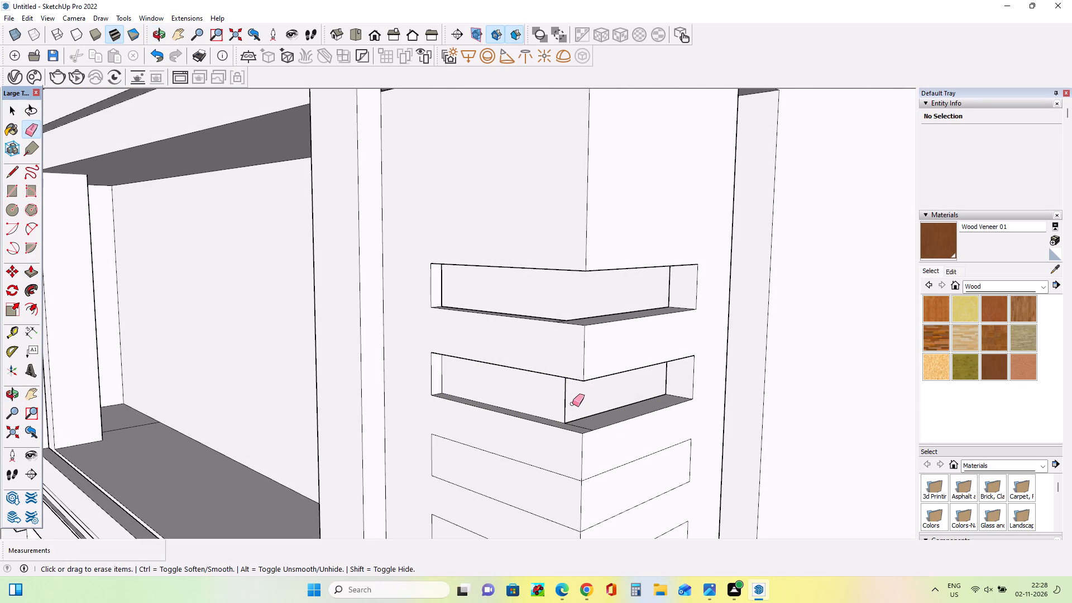
left_click(564, 402)
middle_click_drag(580, 418, 666, 388)
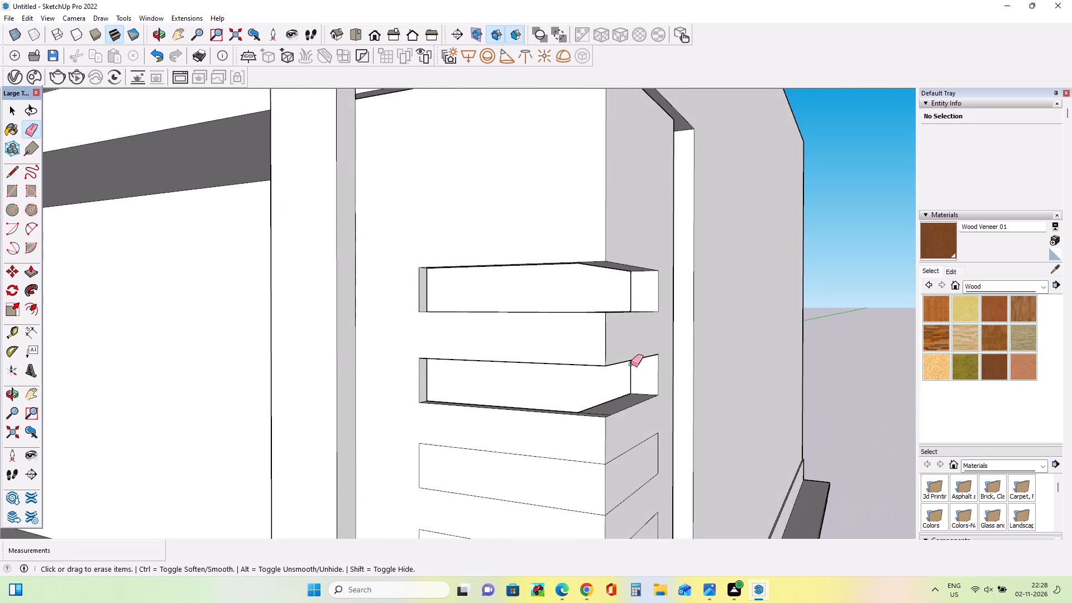
middle_click_drag(611, 430, 610, 509)
scroll(599, 433, "up", 4)
left_click_drag(592, 429, 597, 420)
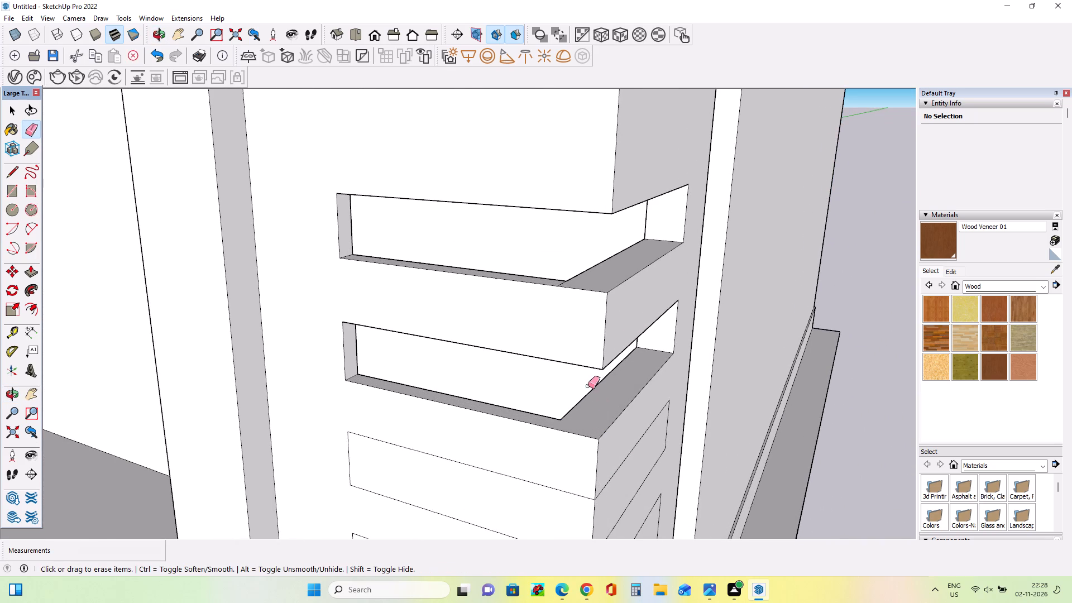
scroll(588, 386, "down", 9)
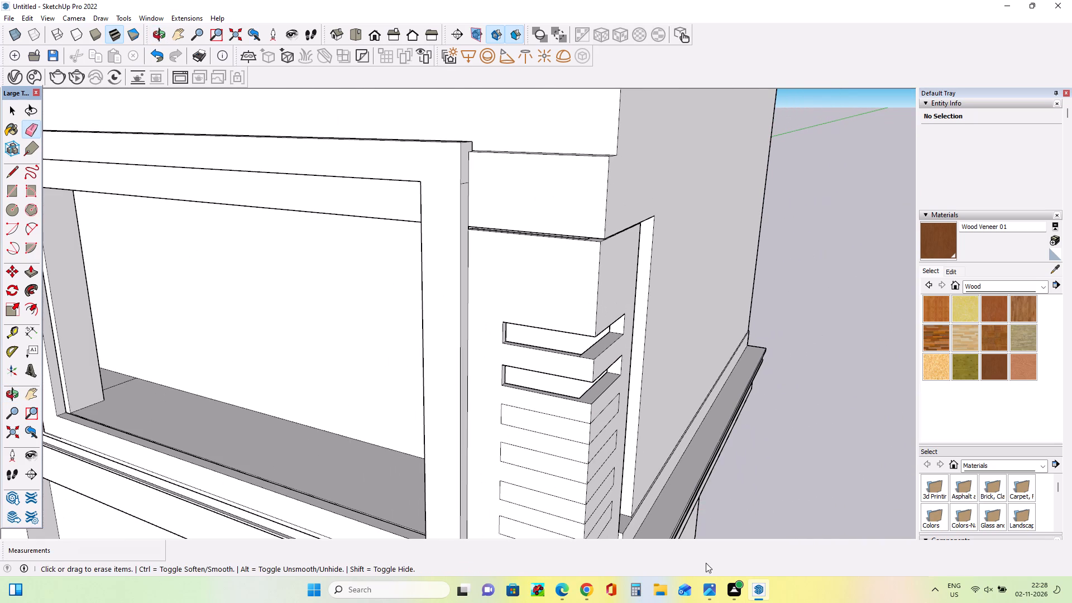
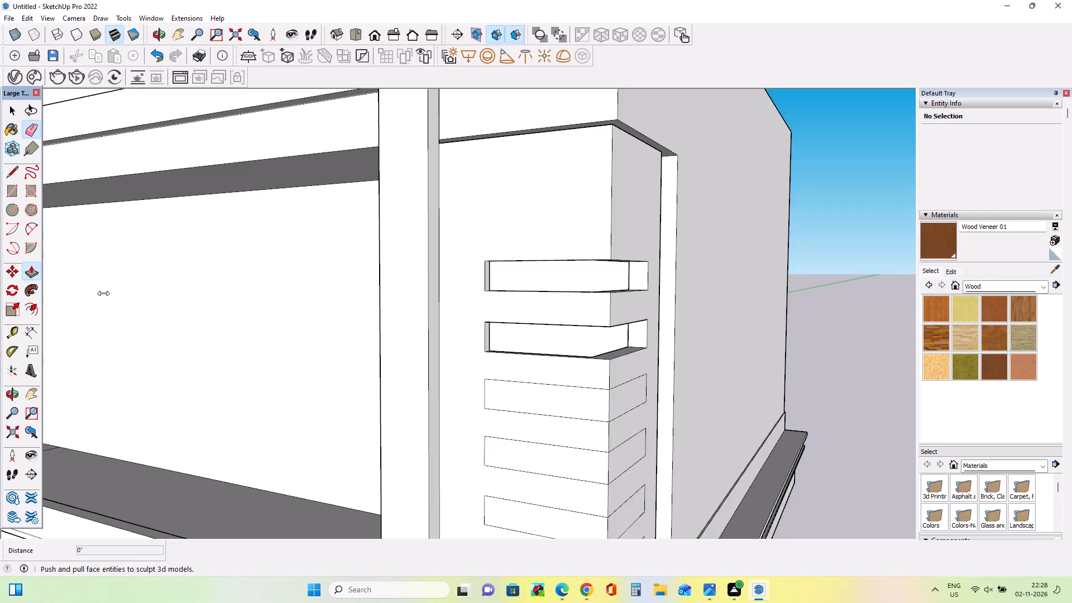
Recess the third band's front and side rectangles into the corner block, the side about 9 15/16" deep, and erase the inner vertical corner edge.
scroll(483, 452, "up", 4)
left_click_drag(577, 381, 608, 361)
left_click_drag(697, 385, 661, 374)
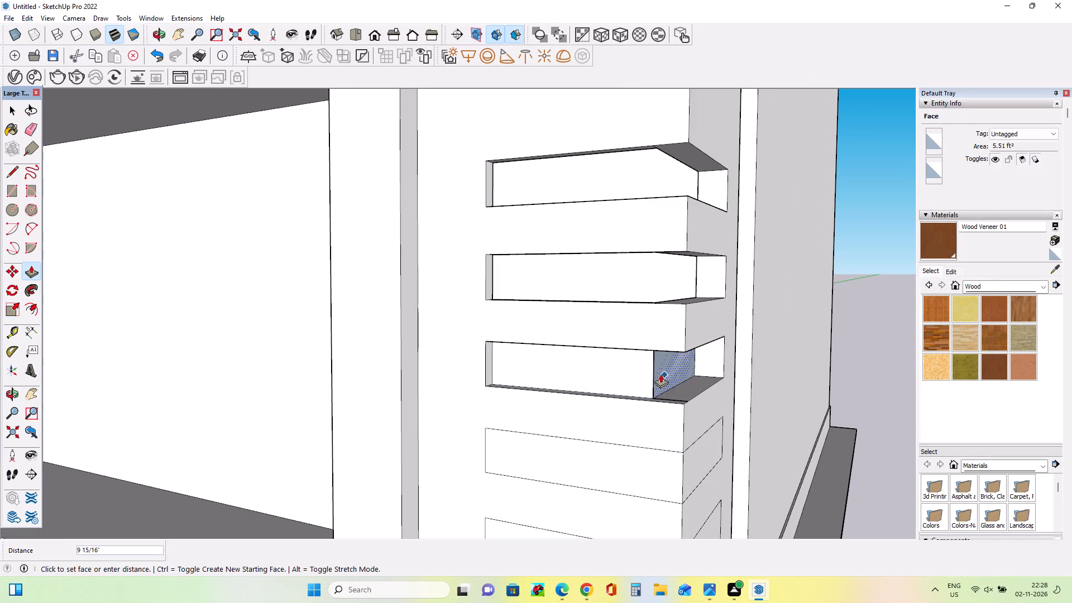
left_click_drag(661, 374, 655, 373)
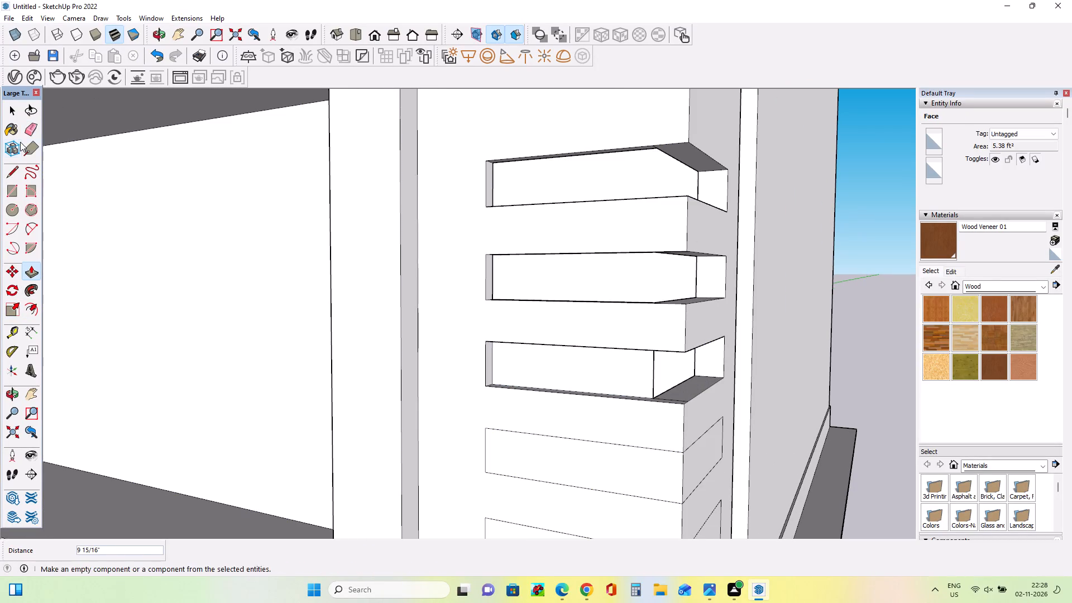
left_click(25, 135)
left_click(653, 384)
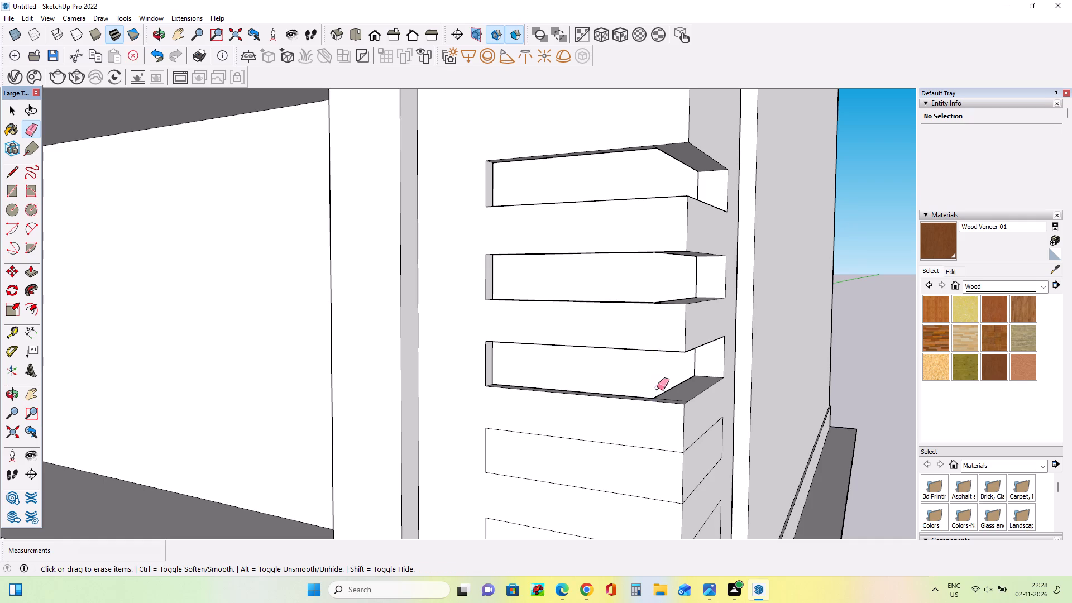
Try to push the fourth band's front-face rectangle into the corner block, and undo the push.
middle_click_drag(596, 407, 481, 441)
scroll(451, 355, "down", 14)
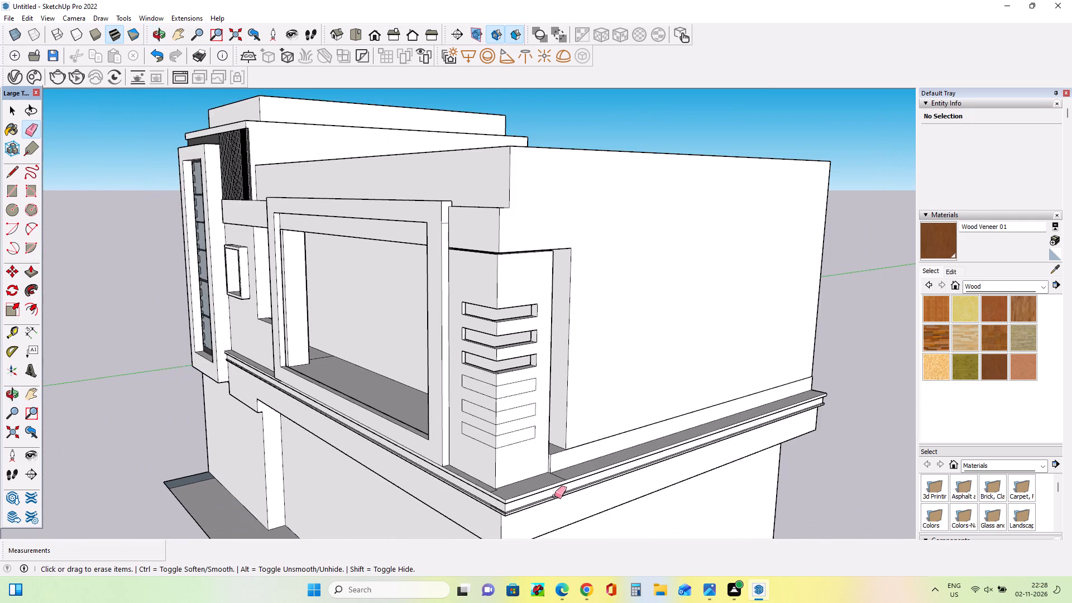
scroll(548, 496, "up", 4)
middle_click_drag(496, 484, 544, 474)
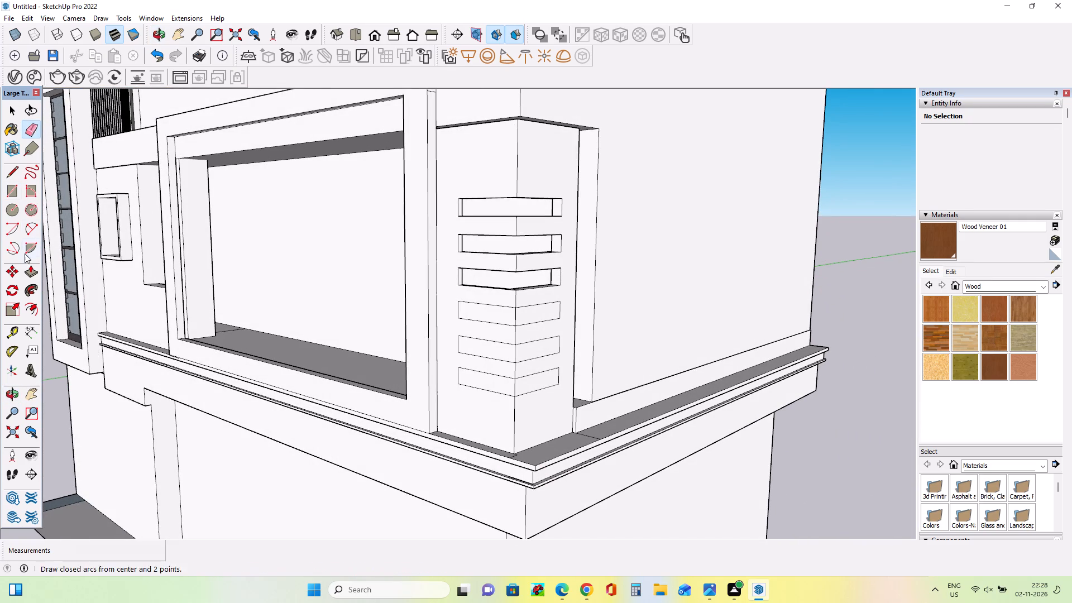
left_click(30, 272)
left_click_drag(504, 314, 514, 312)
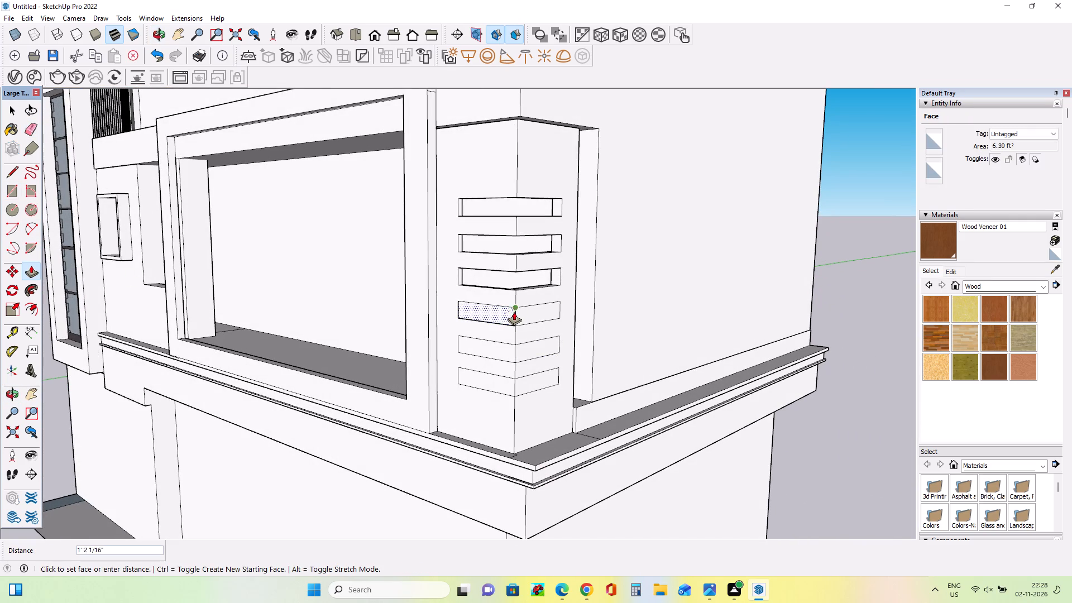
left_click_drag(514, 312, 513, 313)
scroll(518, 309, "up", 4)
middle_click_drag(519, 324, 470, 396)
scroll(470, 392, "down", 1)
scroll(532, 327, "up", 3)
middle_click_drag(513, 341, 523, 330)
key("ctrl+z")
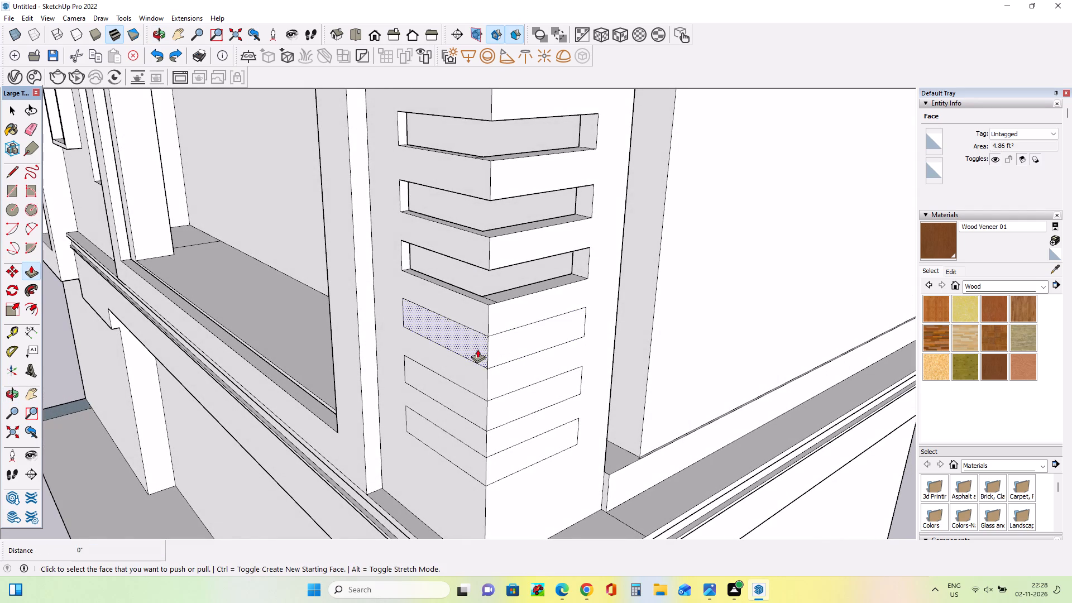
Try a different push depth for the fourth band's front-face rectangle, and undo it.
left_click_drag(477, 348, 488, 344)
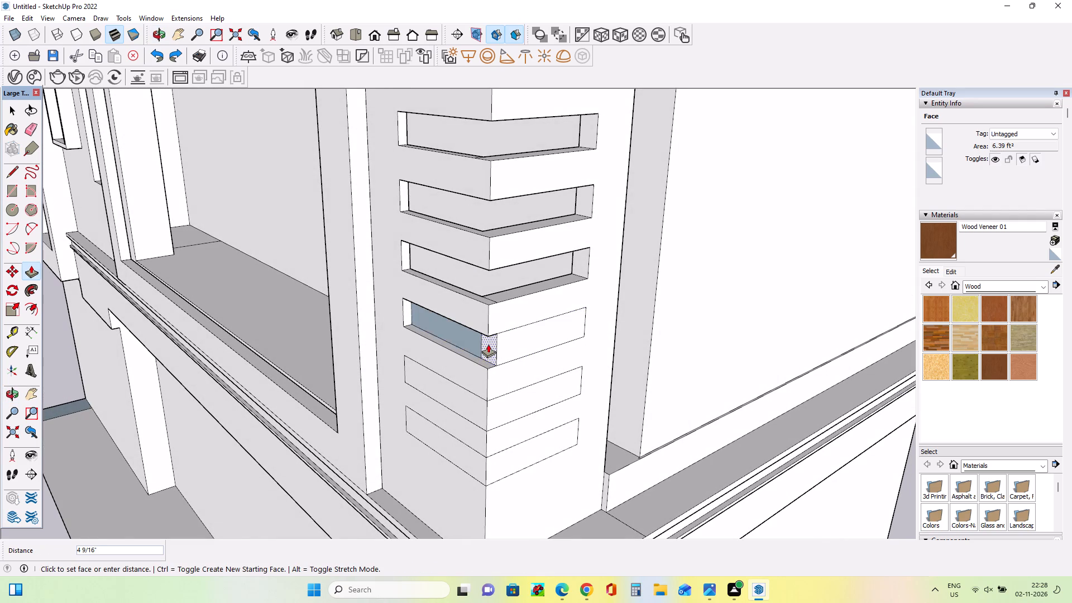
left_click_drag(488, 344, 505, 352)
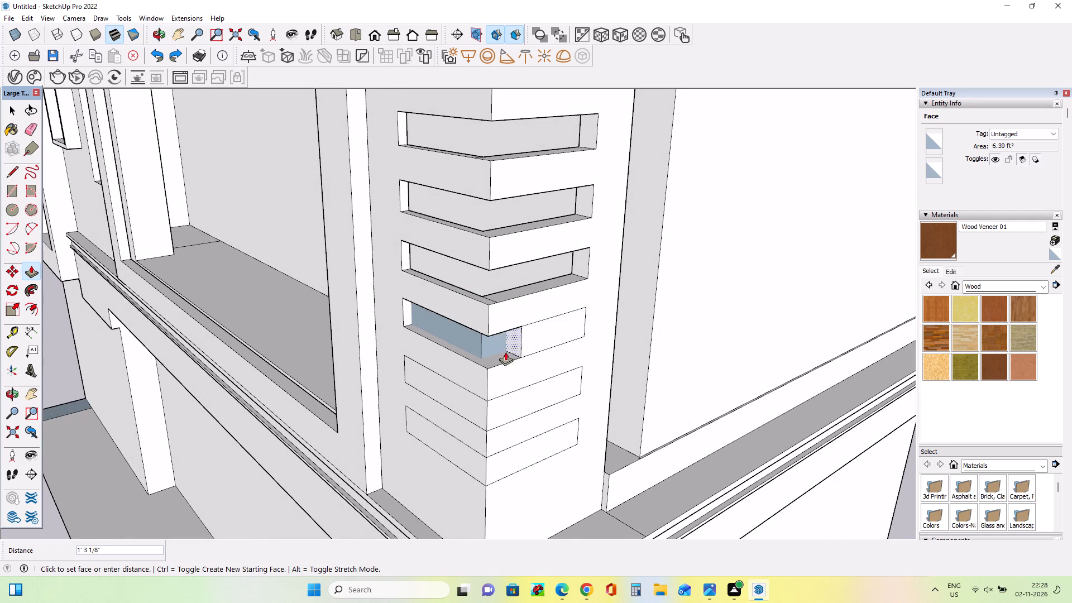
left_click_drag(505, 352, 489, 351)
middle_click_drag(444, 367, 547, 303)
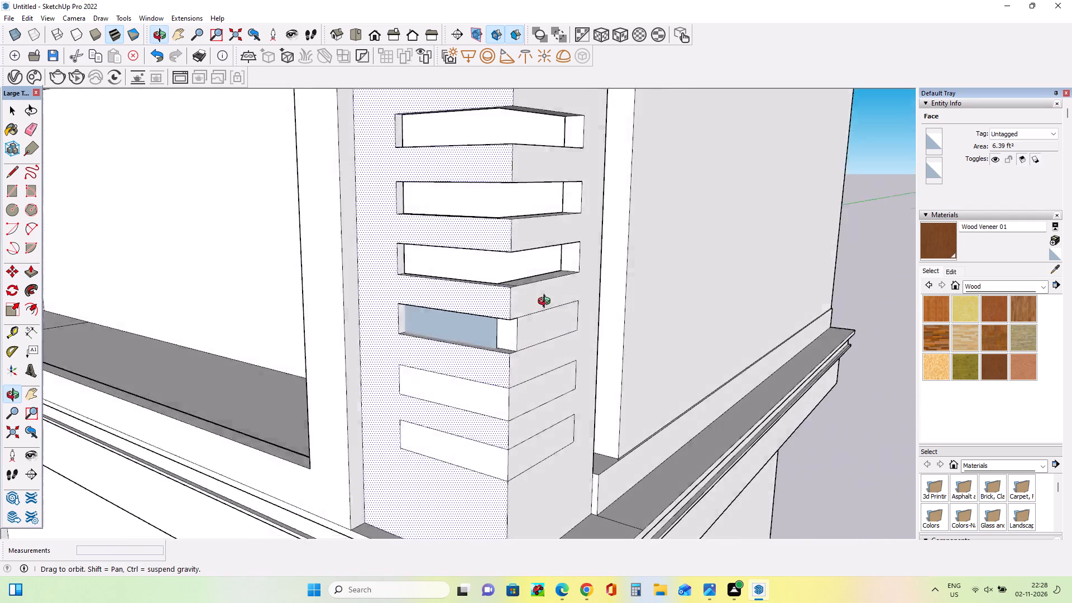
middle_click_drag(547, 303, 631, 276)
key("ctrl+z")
Push the fourth band's front-face and side-face rectangles into the corner block so the recess wraps around the corner.
left_click_drag(502, 327, 515, 313)
middle_click_drag(548, 328, 485, 372)
left_click_drag(533, 331, 530, 331)
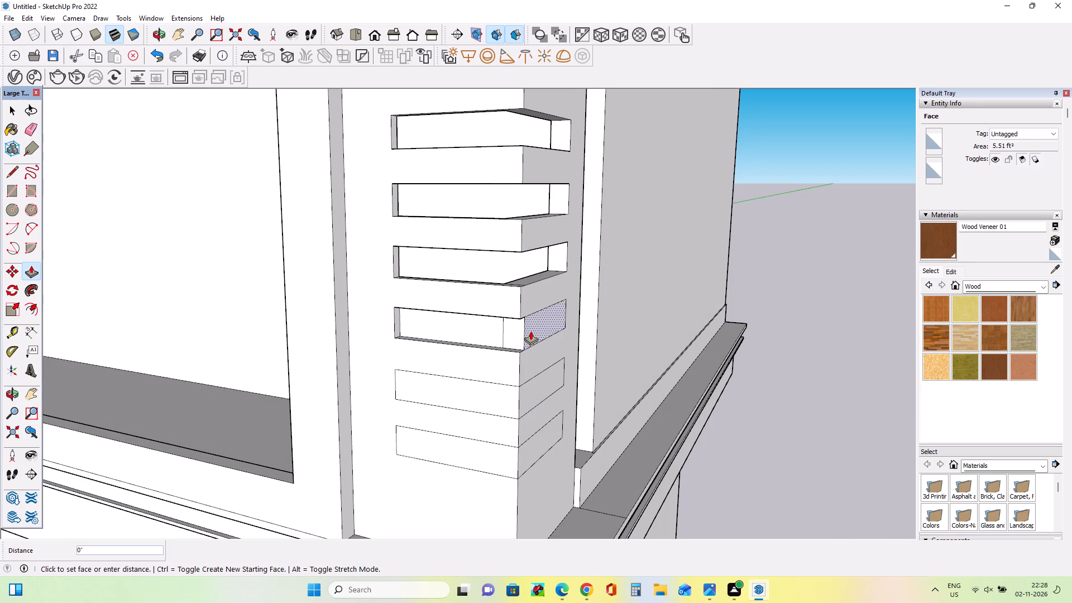
left_click_drag(530, 331, 502, 327)
Erase the inner vertical corner edge and the leftover floor edge inside the fourth band's wraparound recess.
middle_click_drag(510, 351, 413, 319)
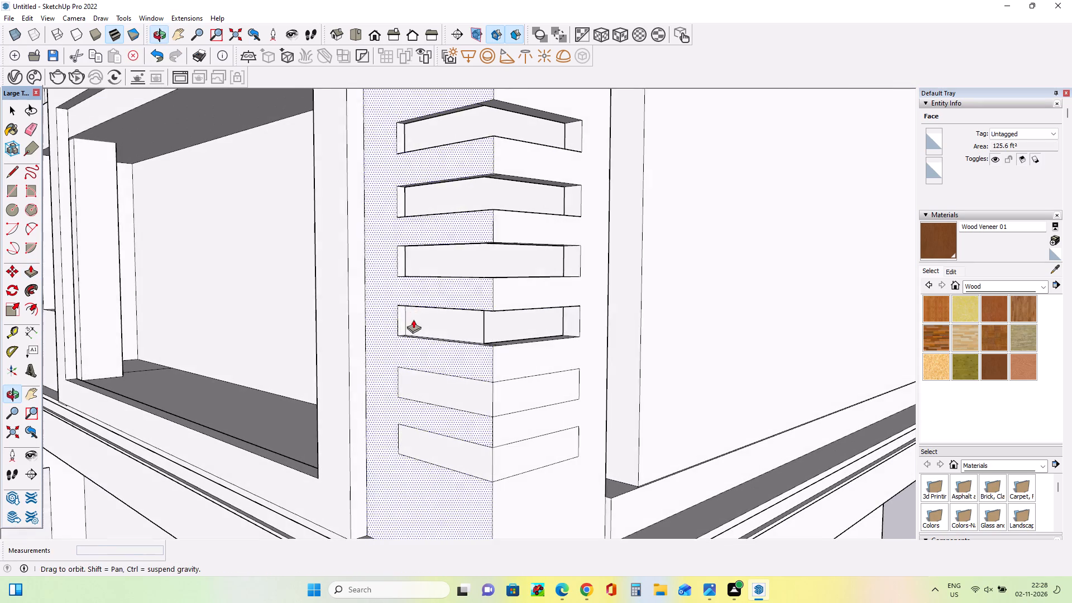
middle_click_drag(413, 319, 413, 319)
left_click(33, 128)
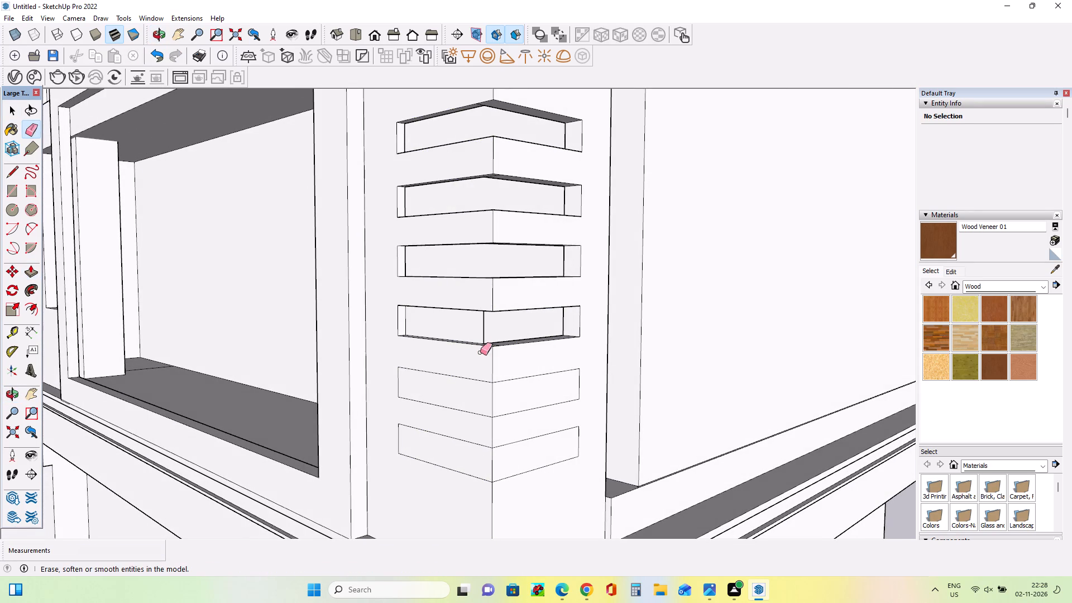
left_click(484, 332)
middle_click_drag(532, 395, 564, 500)
scroll(465, 353, "up", 4)
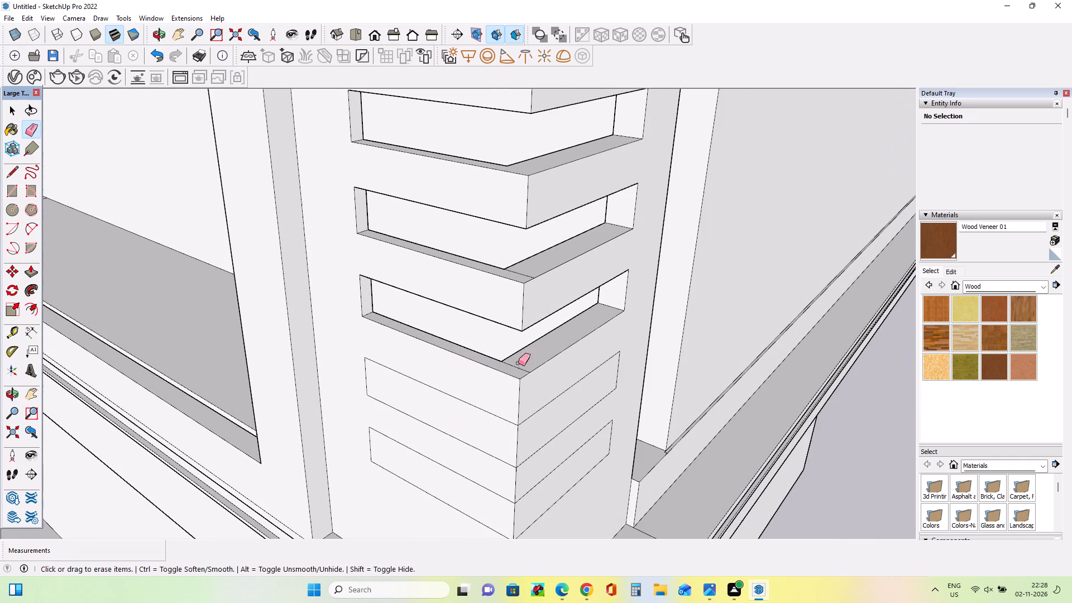
left_click_drag(514, 372, 524, 348)
key("ctrl+z")
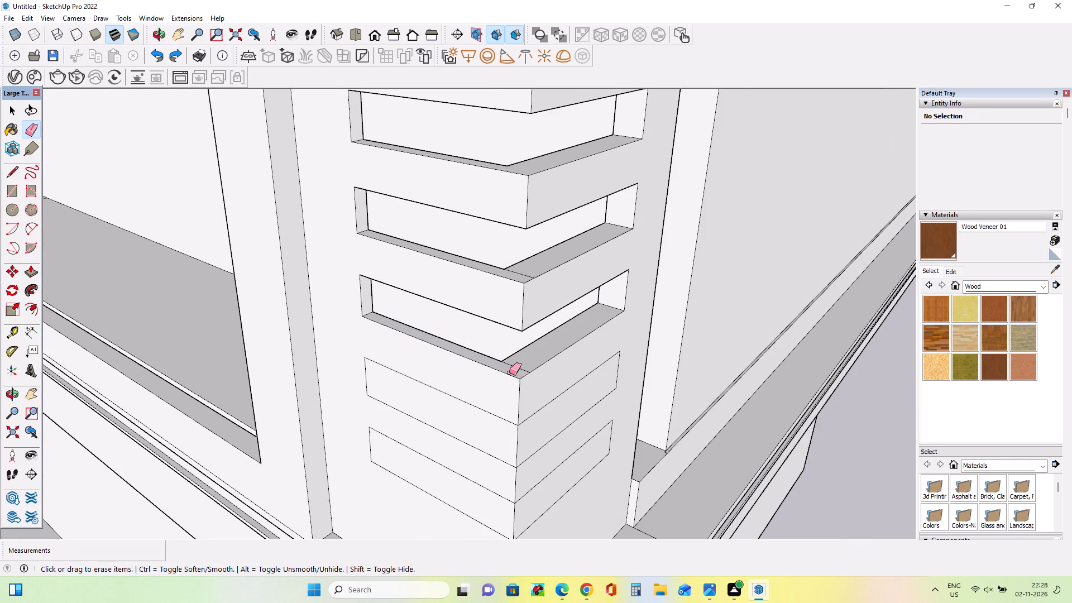
left_click(510, 365)
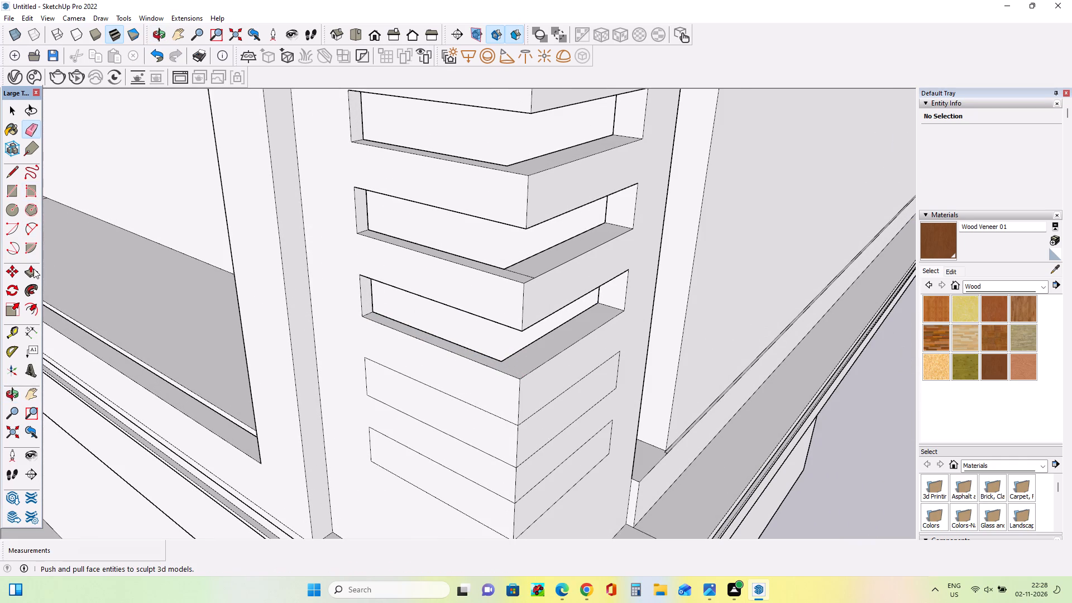
Push the fifth band's front-face rectangle into the corner block and its side-face rectangle about 9 15/16" to form a wraparound recess.
left_click(33, 269)
left_click_drag(449, 429, 475, 413)
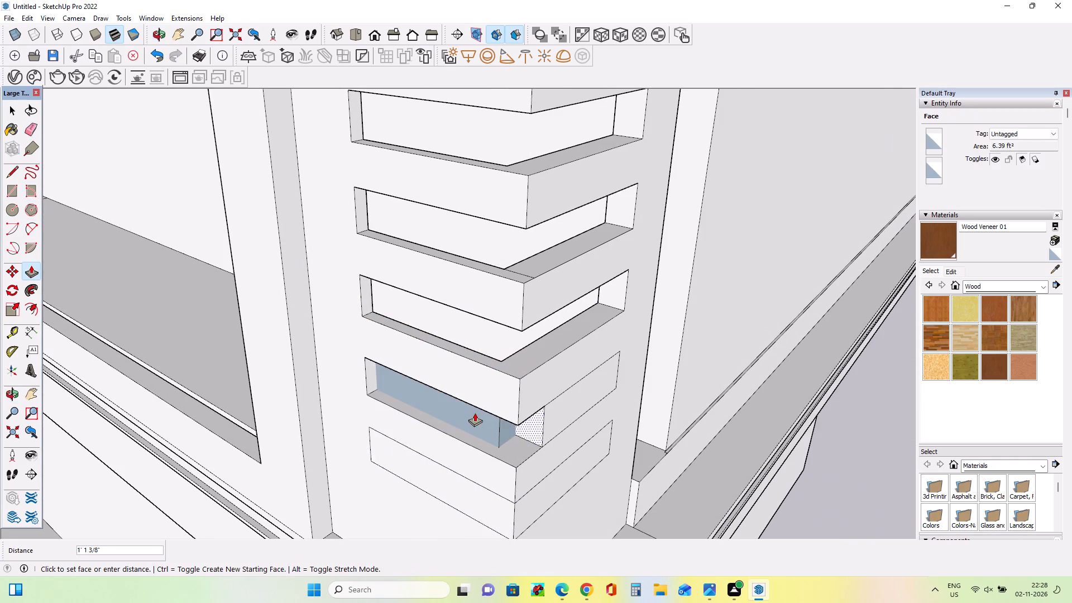
left_click_drag(475, 413, 473, 439)
left_click_drag(537, 432, 505, 426)
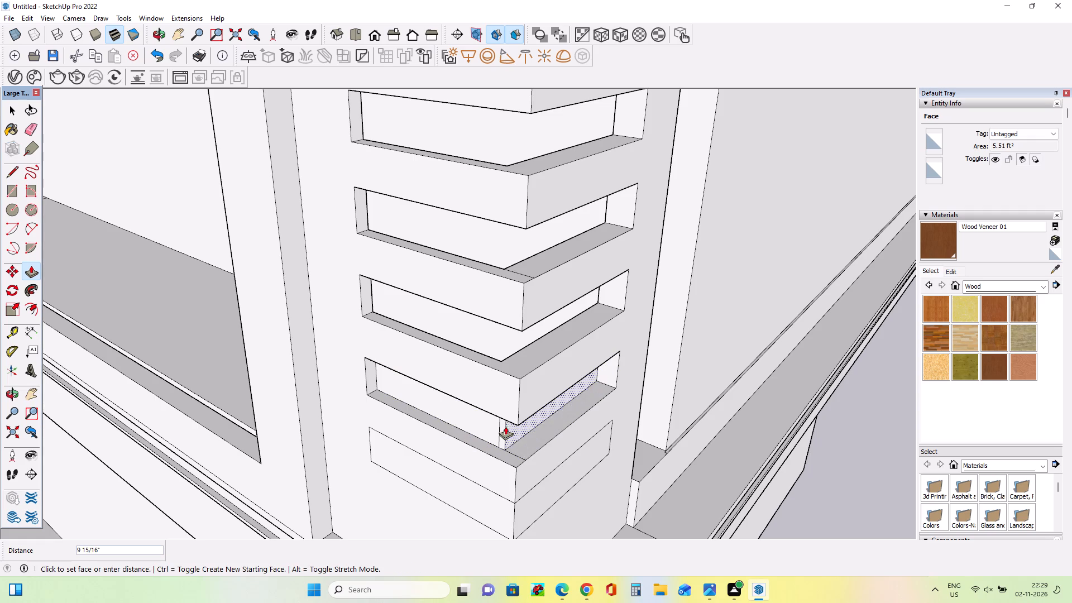
left_click_drag(505, 426, 499, 426)
Erase the inner vertical corner edge and the leftover floor edge inside the fifth band's recess.
middle_click_drag(456, 435, 518, 351)
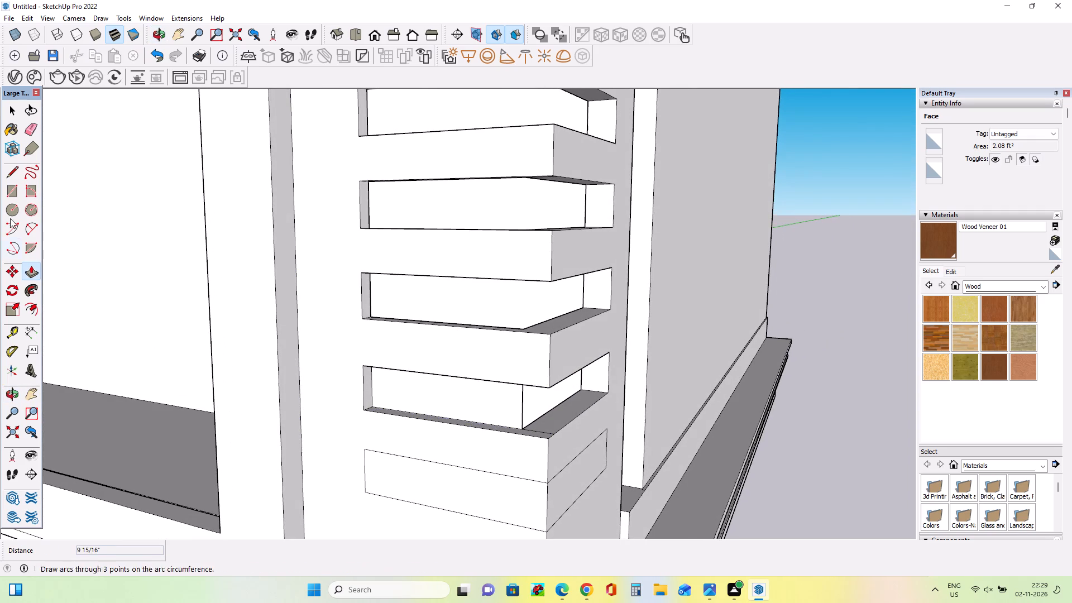
left_click(33, 130)
left_click(520, 414)
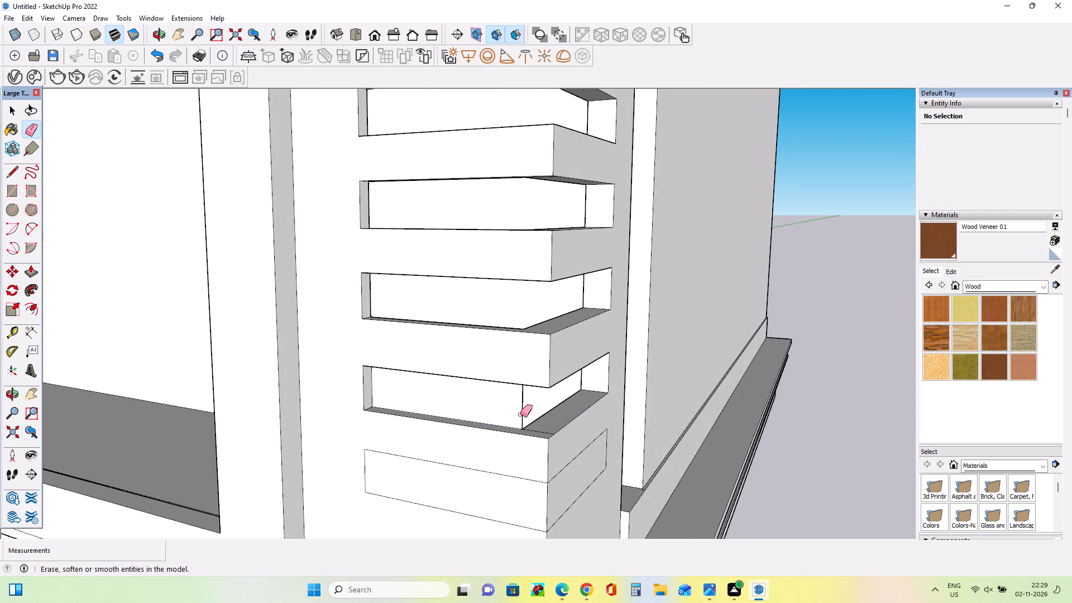
middle_click_drag(545, 450, 520, 534)
scroll(532, 431, "up", 4)
left_click(502, 423)
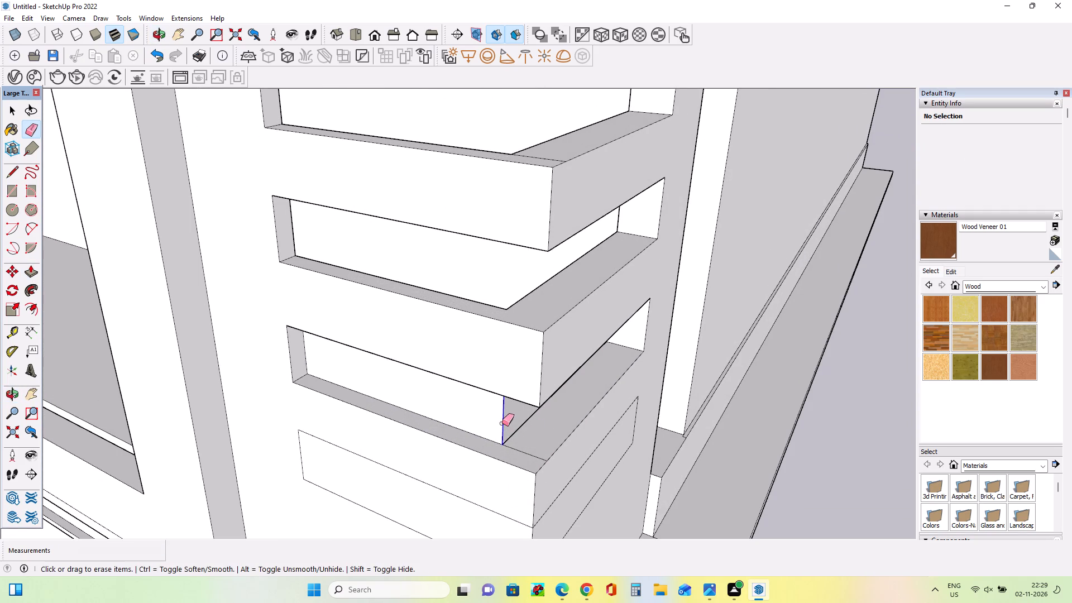
left_click(521, 450)
Push the lowest band's front-face rectangle into the corner block and its side-face rectangle about 9 15/16" to form a wraparound recess.
scroll(516, 395, "down", 14)
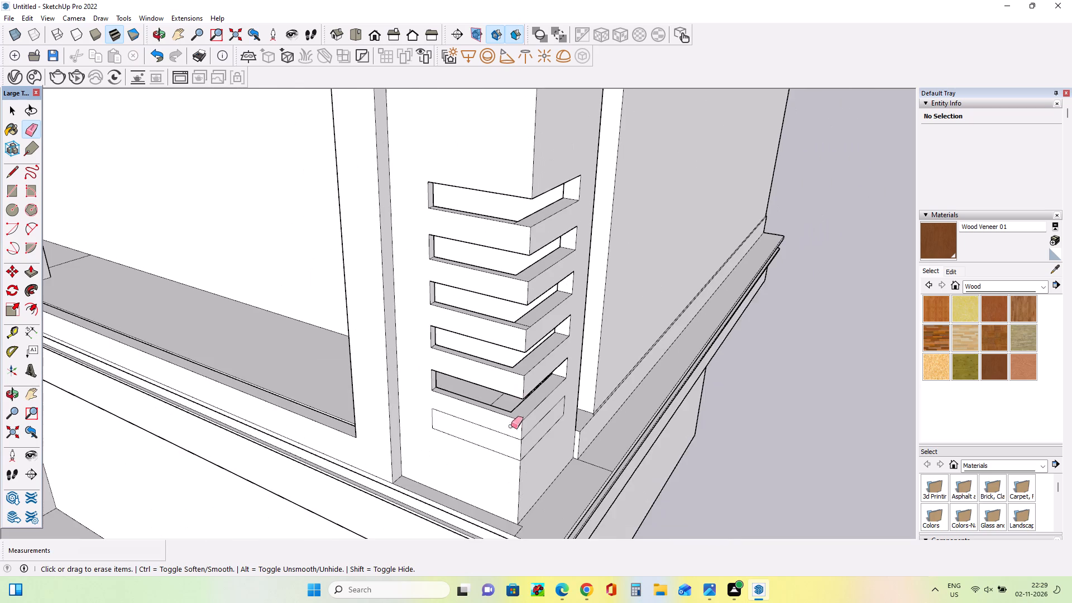
middle_click_drag(510, 501, 516, 430)
left_click(26, 276)
scroll(354, 464, "up", 4)
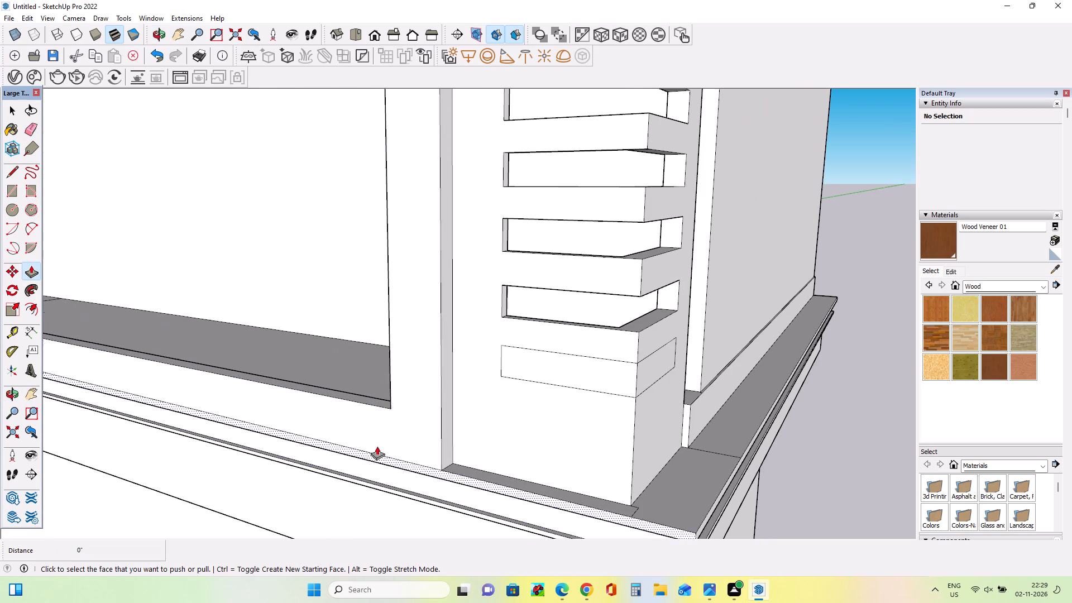
left_click_drag(553, 377, 563, 358)
middle_click_drag(548, 408, 414, 417)
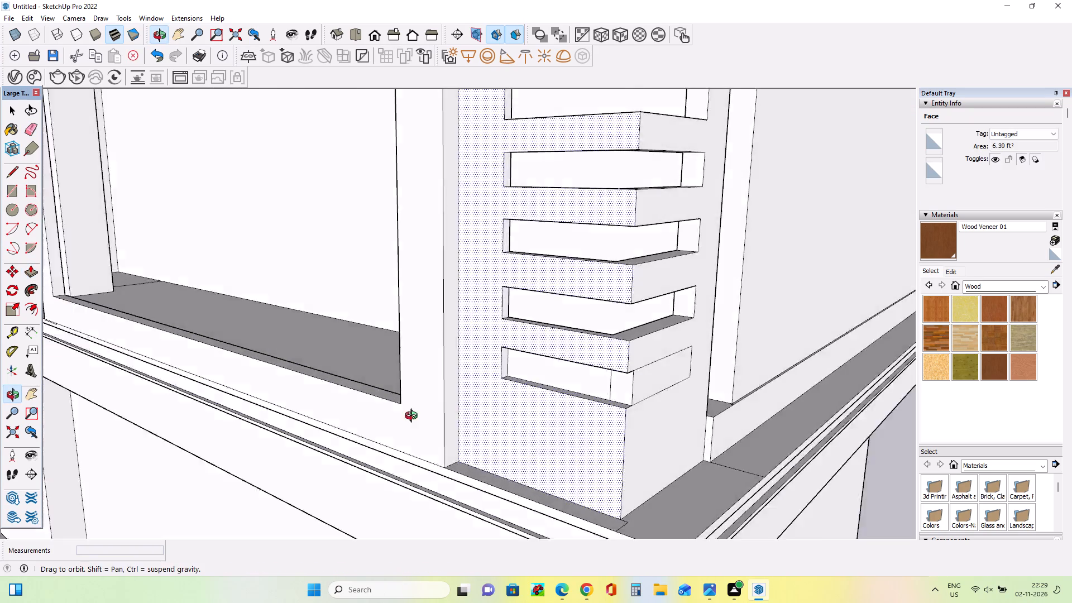
middle_click_drag(414, 417, 360, 430)
left_click_drag(613, 415, 587, 408)
middle_click_drag(390, 441, 451, 454)
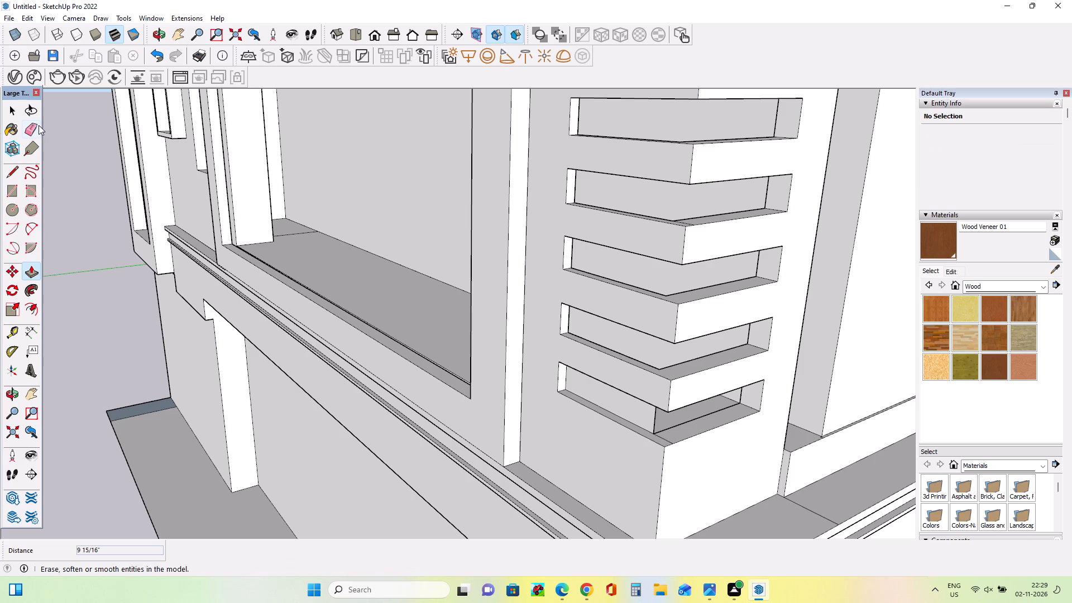
Erase the inner vertical corner edge and an adjoining floor edge inside the lowest band's recess.
left_click(33, 128)
scroll(740, 479, "up", 4)
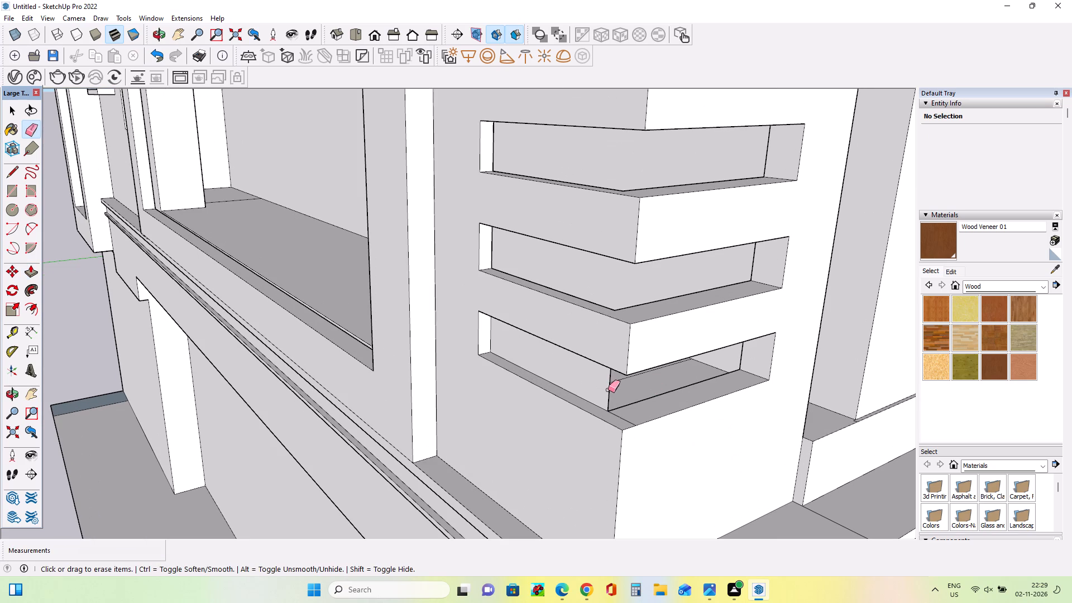
left_click(609, 390)
left_click_drag(629, 401, 633, 406)
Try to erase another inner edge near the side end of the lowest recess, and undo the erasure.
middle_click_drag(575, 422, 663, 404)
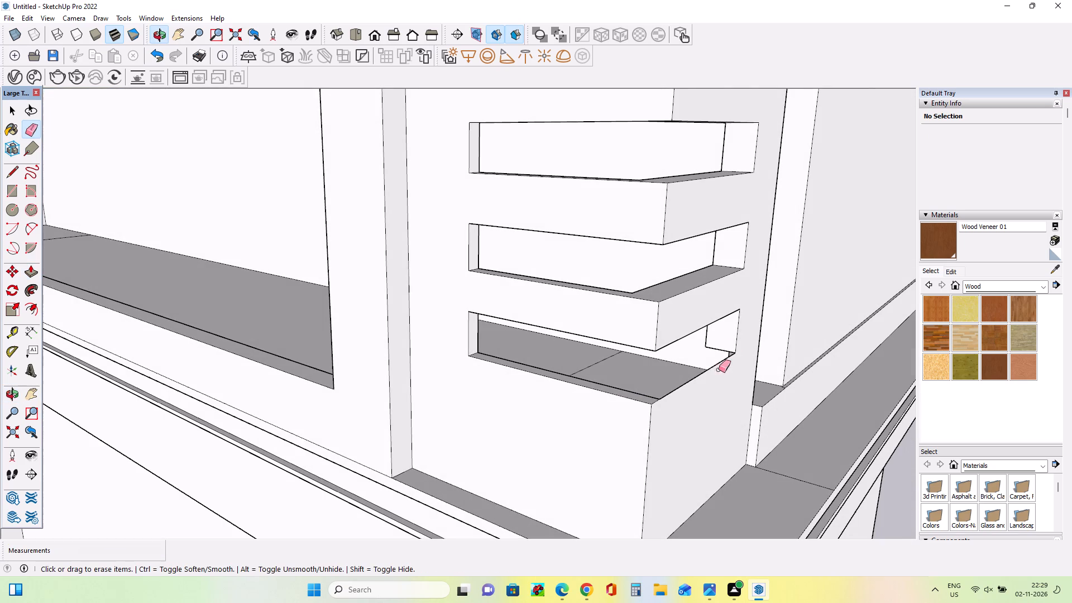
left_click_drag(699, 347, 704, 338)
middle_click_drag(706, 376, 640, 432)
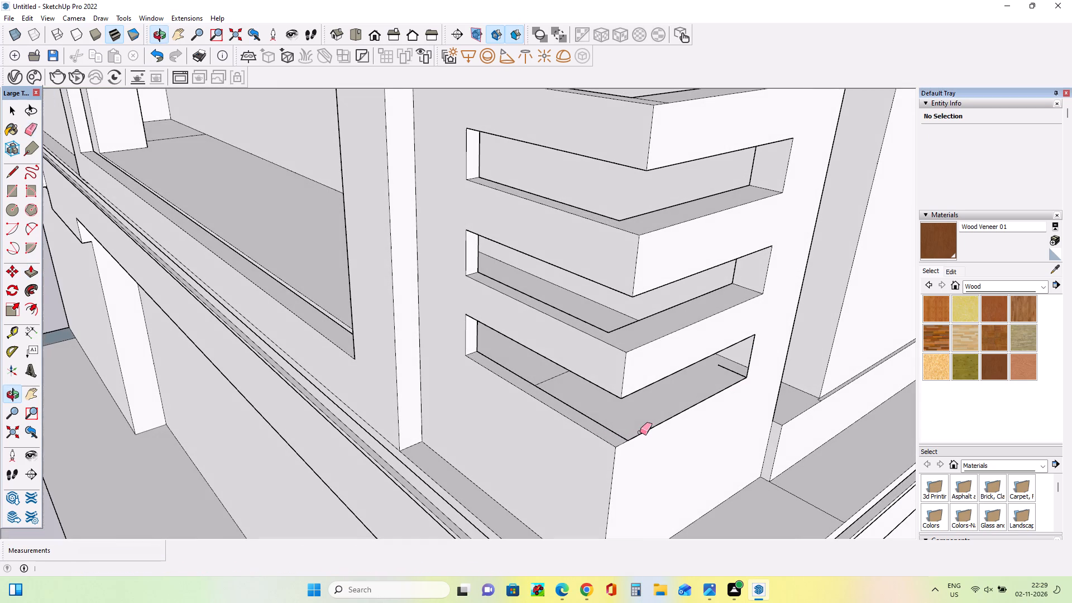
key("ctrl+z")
Examine the corner block's six recesses and the surrounding upper facade from several angles.
middle_click_drag(687, 446, 908, 361)
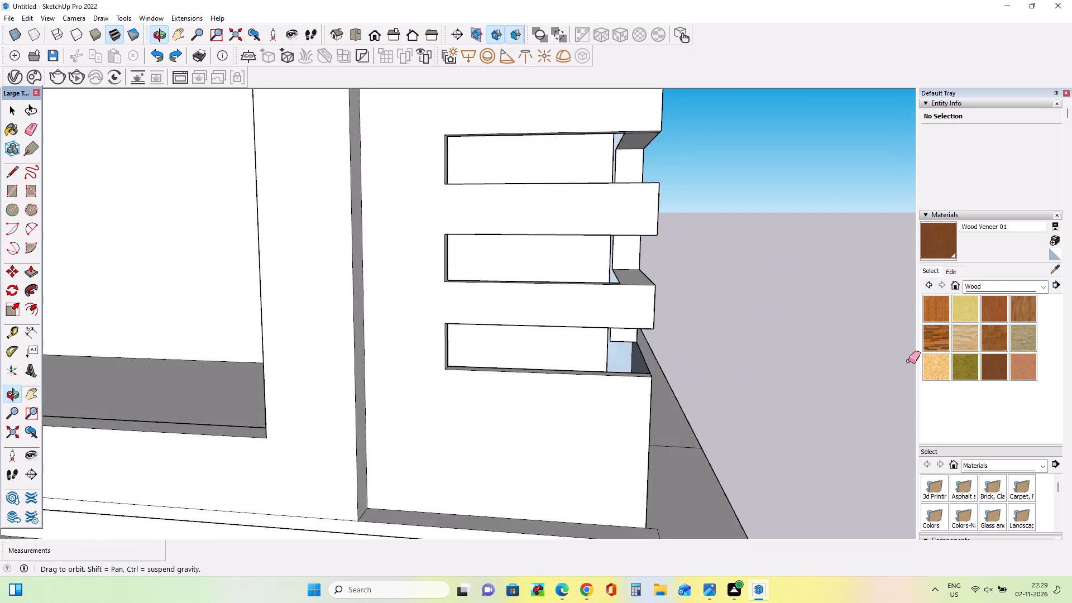
middle_click_drag(908, 361, 908, 361)
middle_click_drag(563, 401, 813, 469)
middle_click_drag(441, 461, 309, 393)
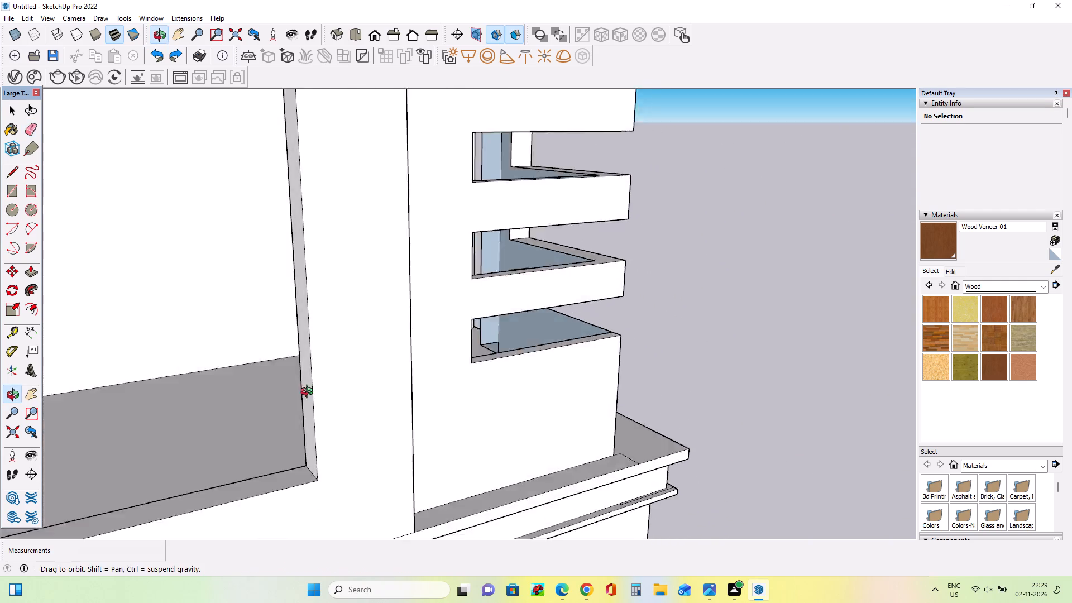
middle_click_drag(309, 393, 243, 375)
scroll(243, 375, "down", 6)
scroll(724, 438, "down", 7)
scroll(646, 449, "down", 1)
middle_click_drag(645, 449, 503, 447)
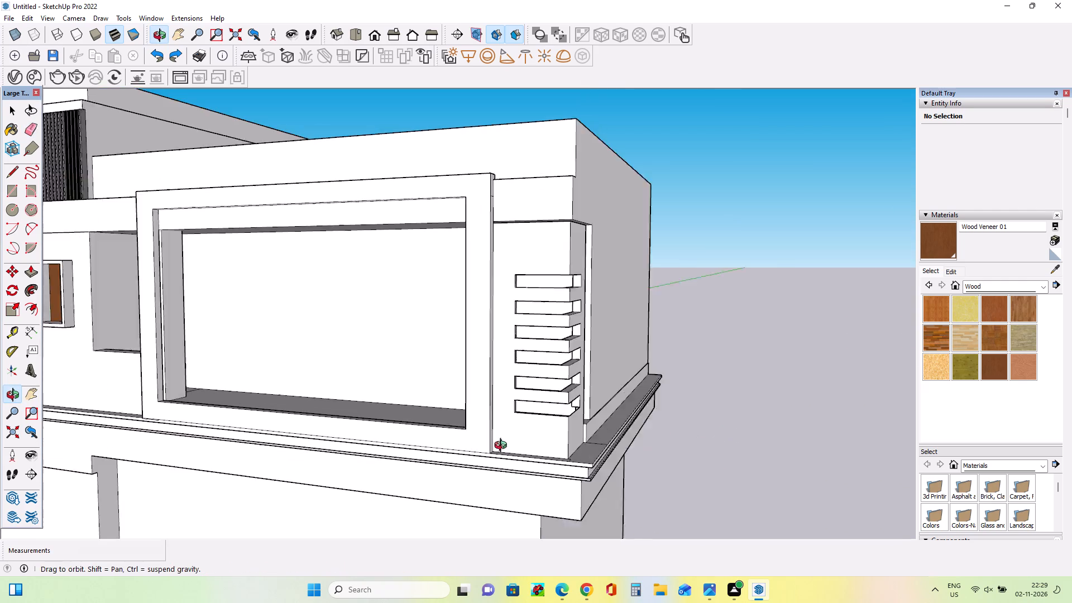
middle_click_drag(503, 447, 614, 501)
middle_click_drag(761, 411, 980, 404)
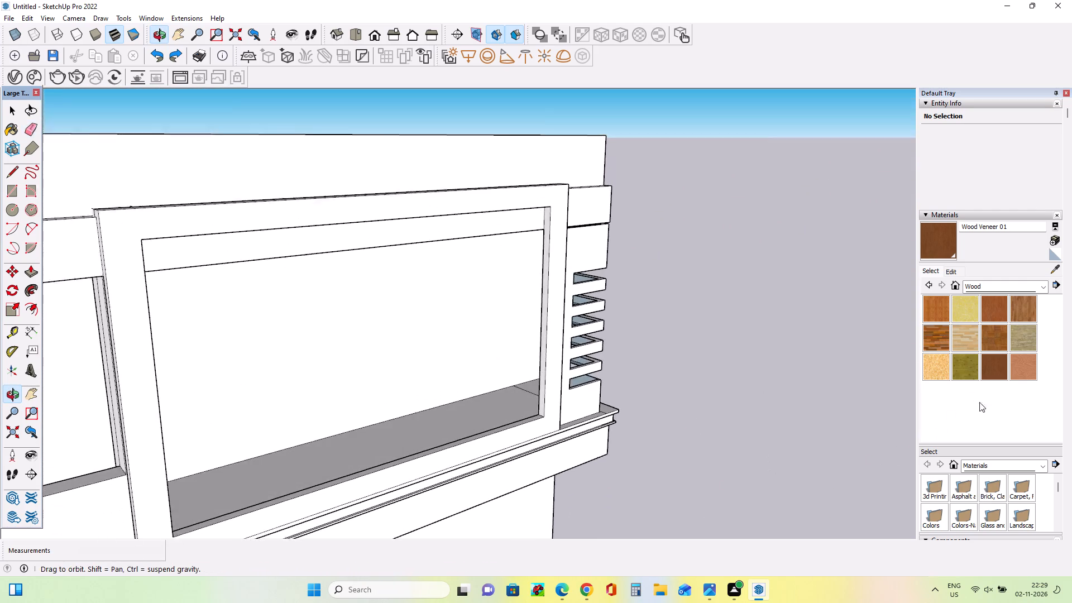
middle_click_drag(422, 386, 530, 393)
scroll(513, 349, "up", 8)
middle_click_drag(543, 403, 606, 377)
scroll(606, 380, "down", 3)
middle_click_drag(537, 415, 400, 418)
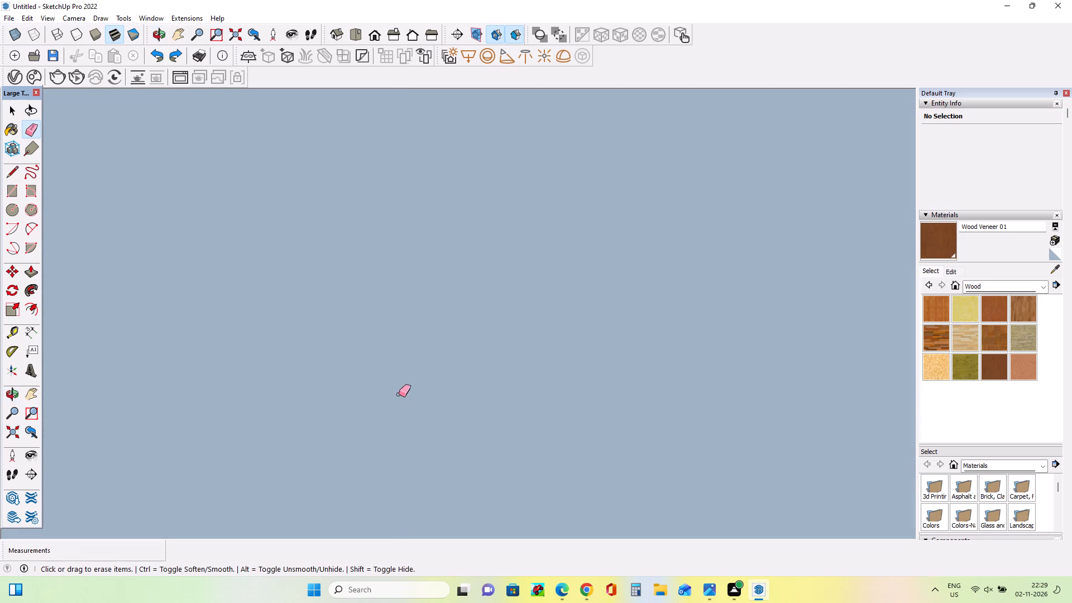
scroll(399, 394, "down", 12)
scroll(231, 387, "down", 15)
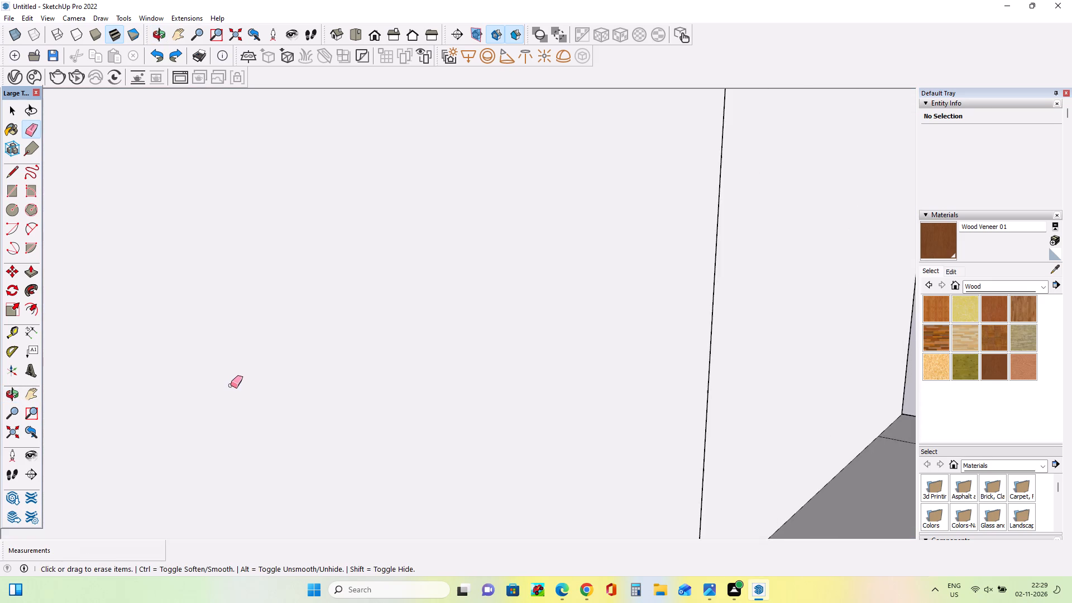
scroll(231, 385, "down", 20)
scroll(231, 385, "down", 13)
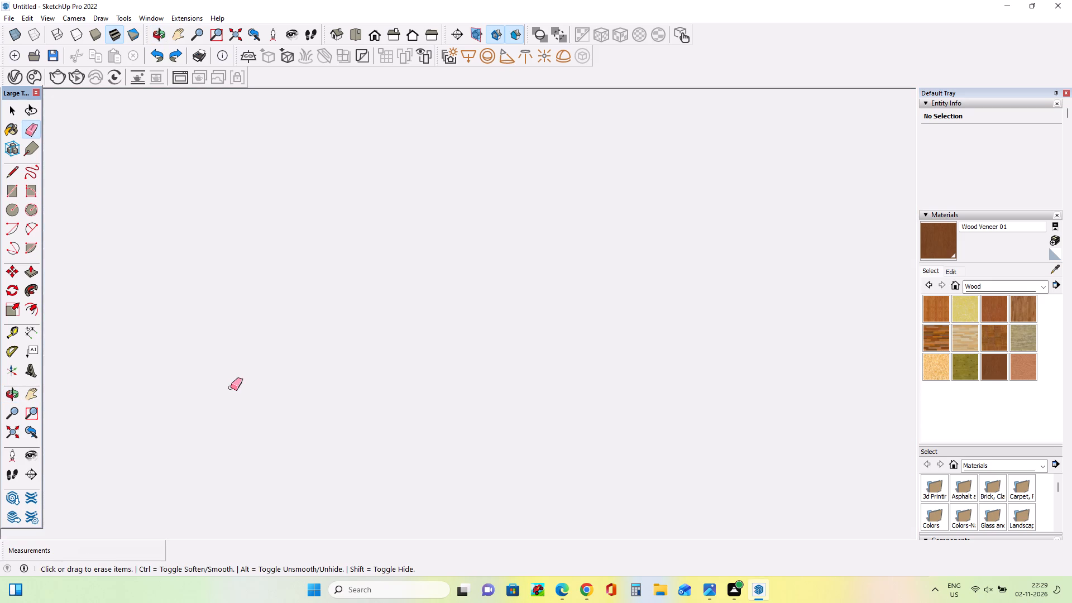
Draw a rectangle about 2' 4 1/16" by 6' 4 15/16" across the bottom of the corner block's inner face, below the lowest recess.
scroll(231, 387, "down", 9)
scroll(180, 478, "down", 6)
scroll(591, 389, "down", 13)
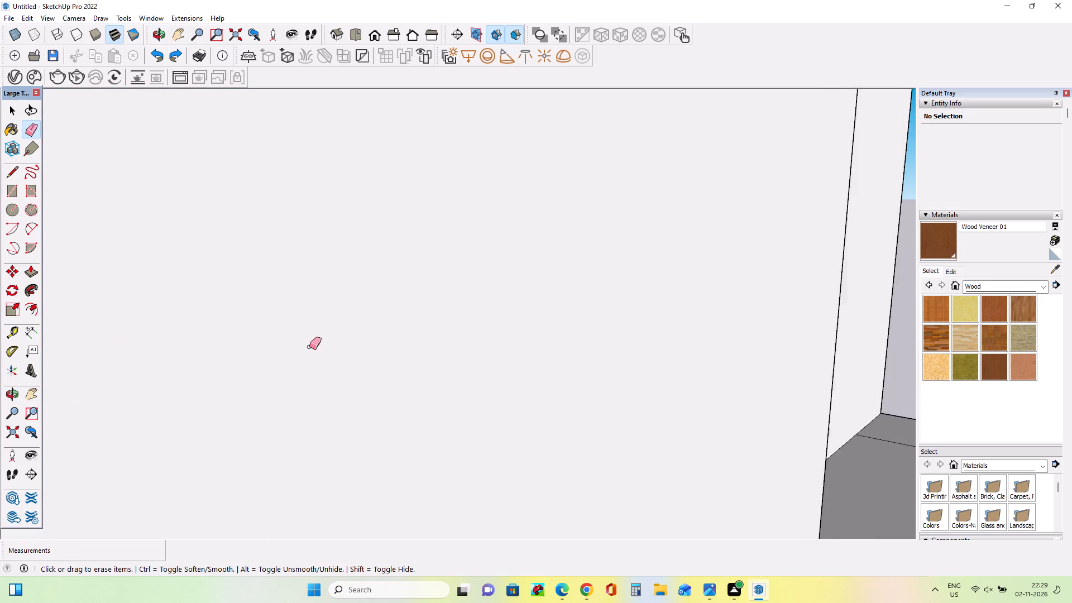
scroll(309, 347, "down", 1)
scroll(332, 360, "down", 20)
scroll(332, 360, "down", 7)
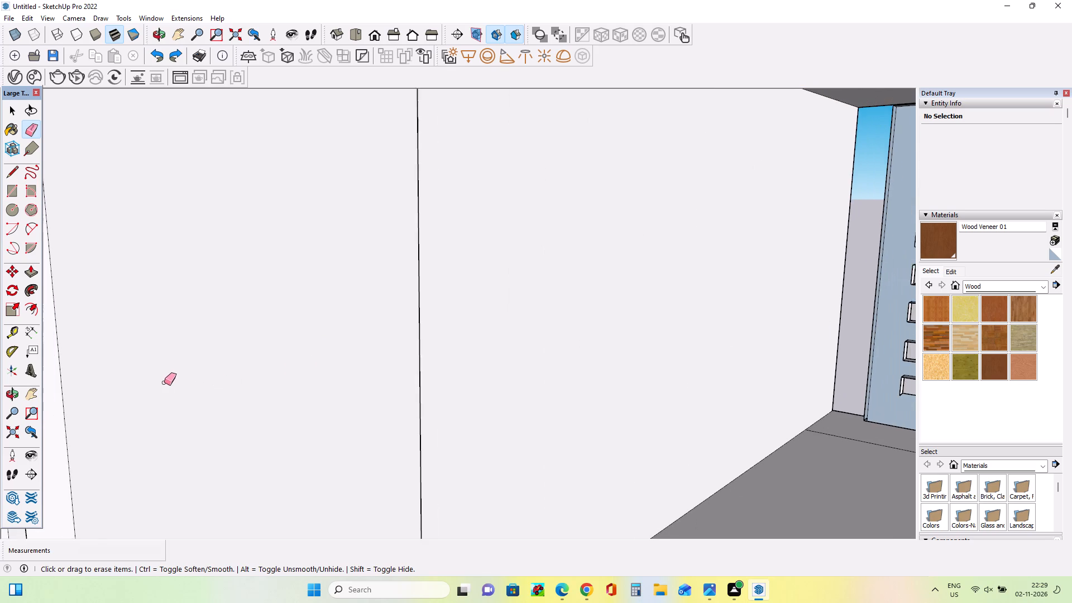
scroll(164, 382, "down", 3)
left_click(34, 391)
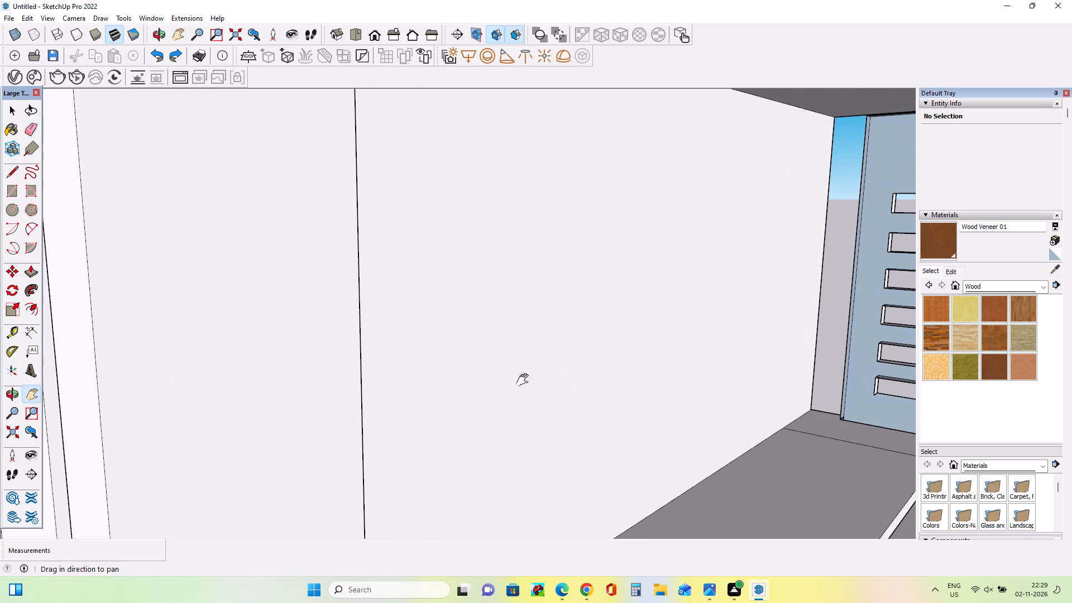
left_click_drag(576, 360, 486, 354)
middle_click_drag(703, 471, 746, 500)
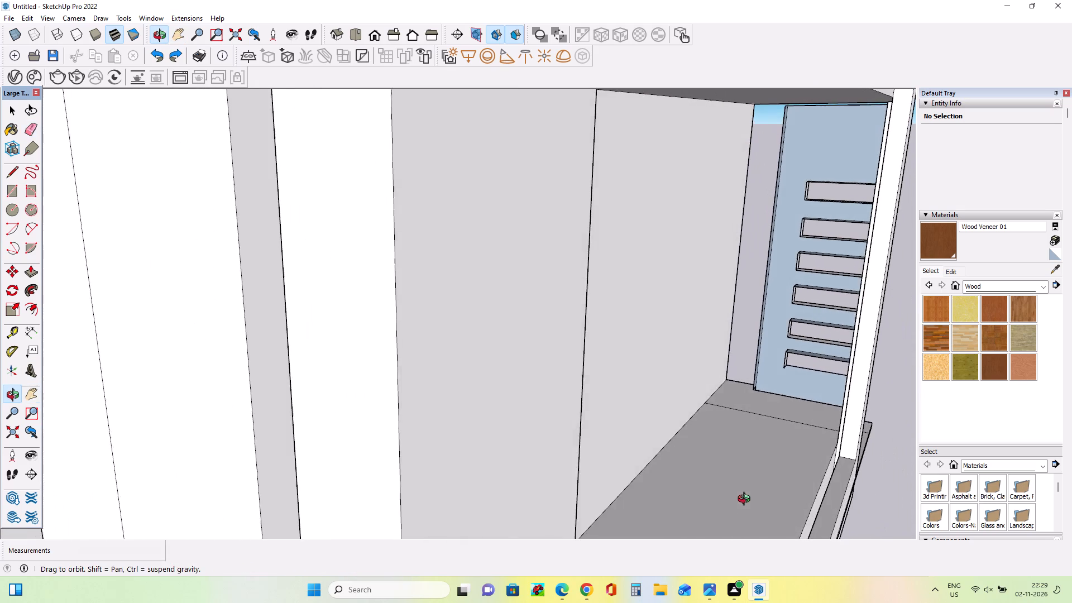
middle_click_drag(746, 500, 746, 500)
scroll(861, 429, "up", 4)
middle_click_drag(804, 434, 840, 473)
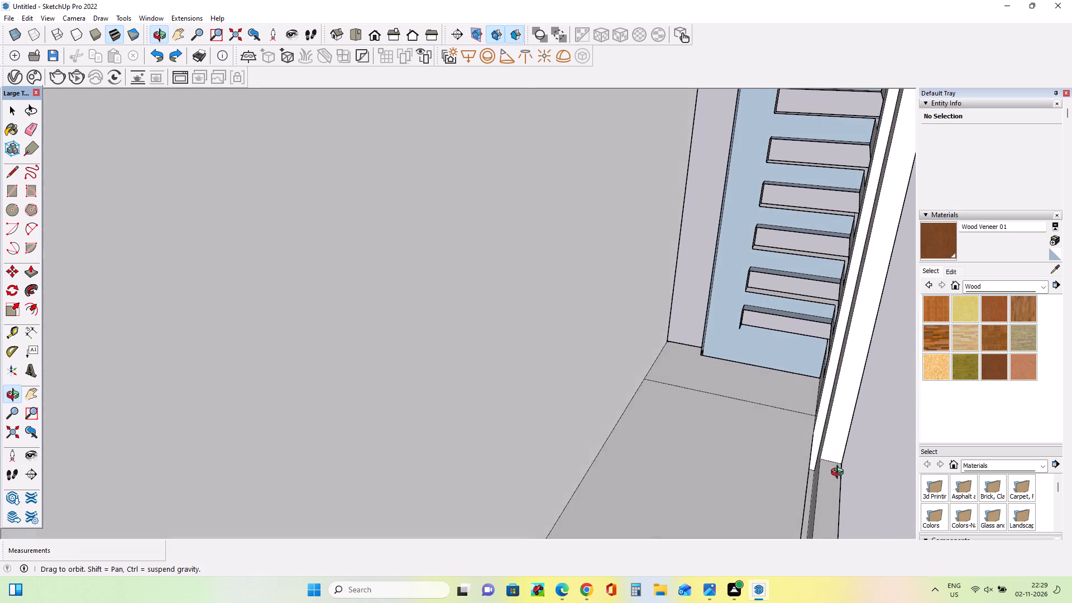
middle_click_drag(840, 473, 843, 483)
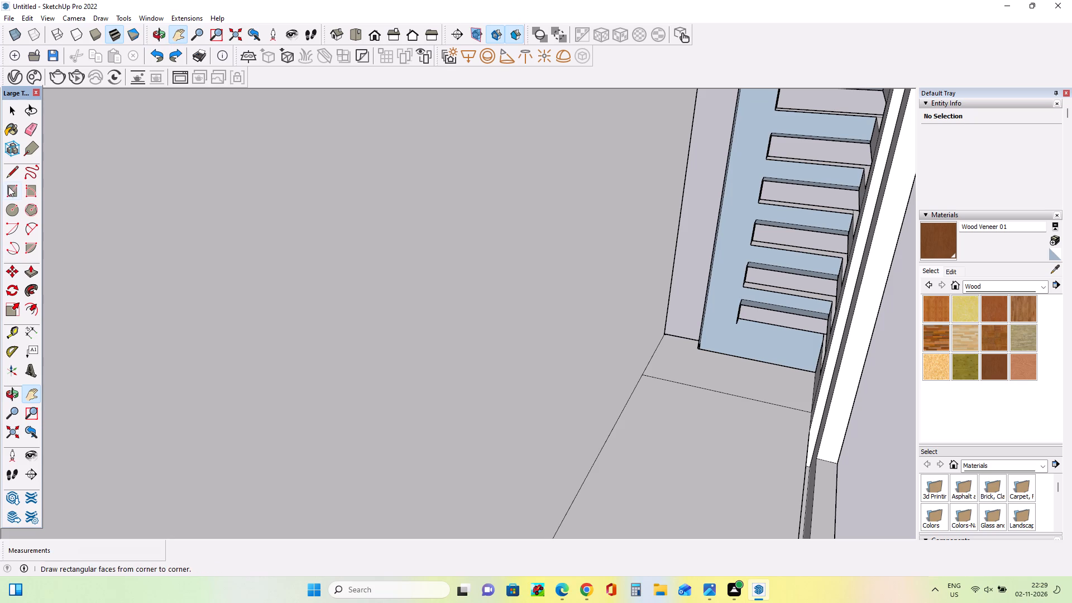
left_click(8, 186)
left_click(815, 372)
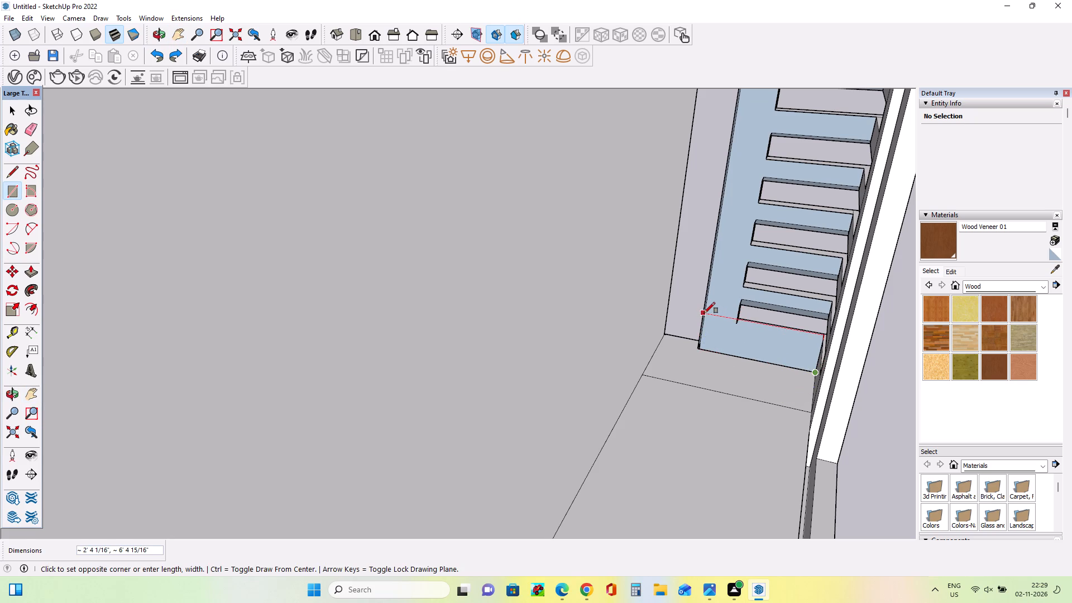
left_click(704, 313)
Draw a rectangle about 4' 6 5/16" by 9 15/16" over the open floor of the lowest recess on the block's side face.
middle_click_drag(745, 355, 616, 322)
scroll(597, 312, "down", 2)
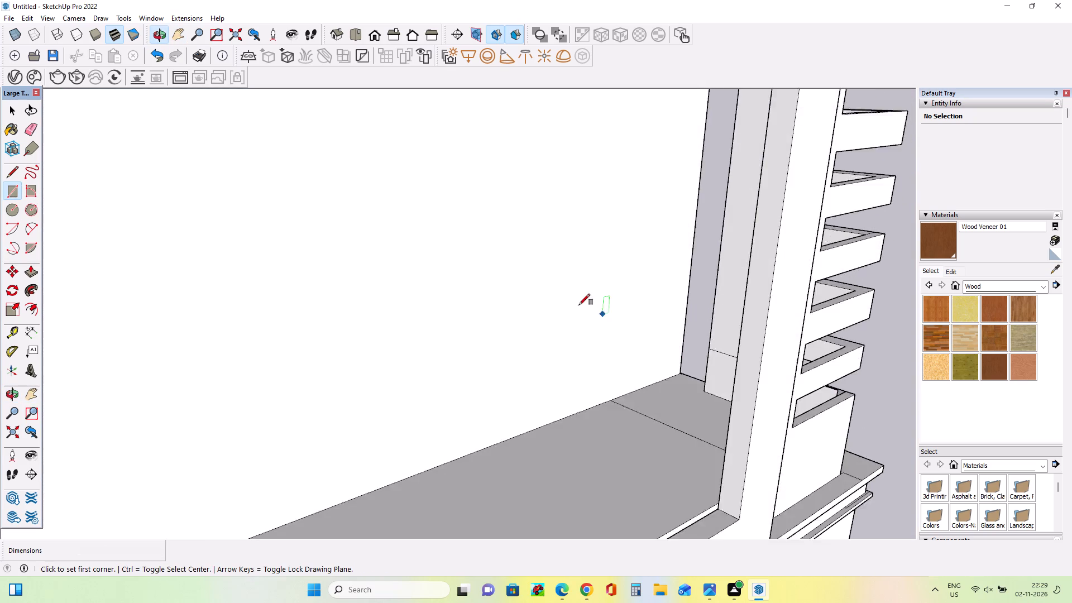
scroll(579, 305, "down", 6)
middle_click_drag(642, 344, 767, 350)
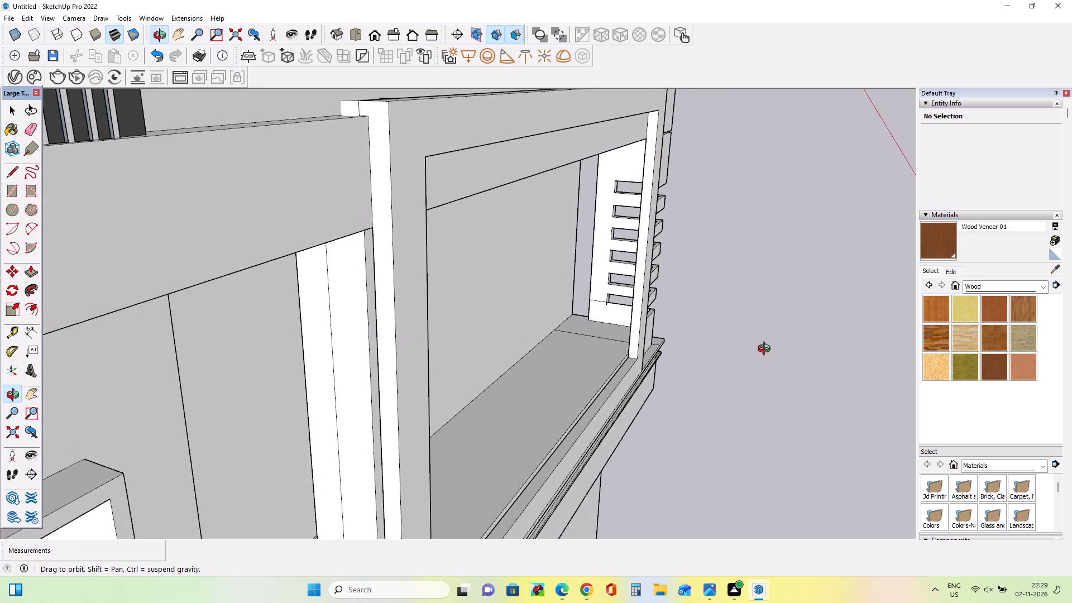
middle_click_drag(767, 350, 10, 393)
scroll(751, 351, "down", 1)
scroll(178, 387, "up", 5)
scroll(300, 343, "down", 7)
middle_click_drag(383, 355, 476, 340)
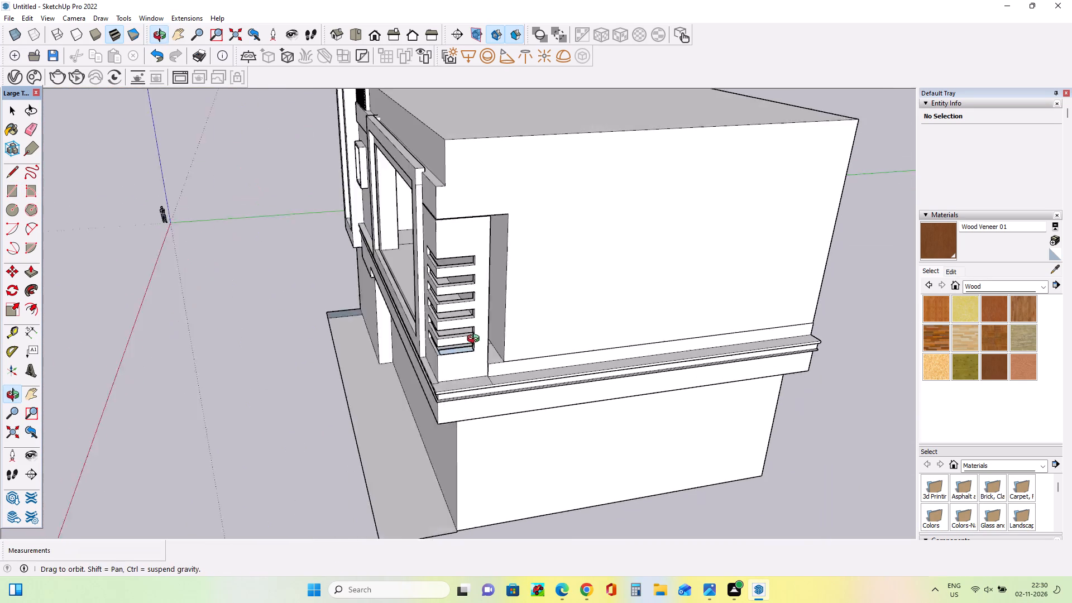
middle_click_drag(476, 340, 492, 340)
scroll(492, 339, "up", 18)
middle_click_drag(480, 371, 465, 402)
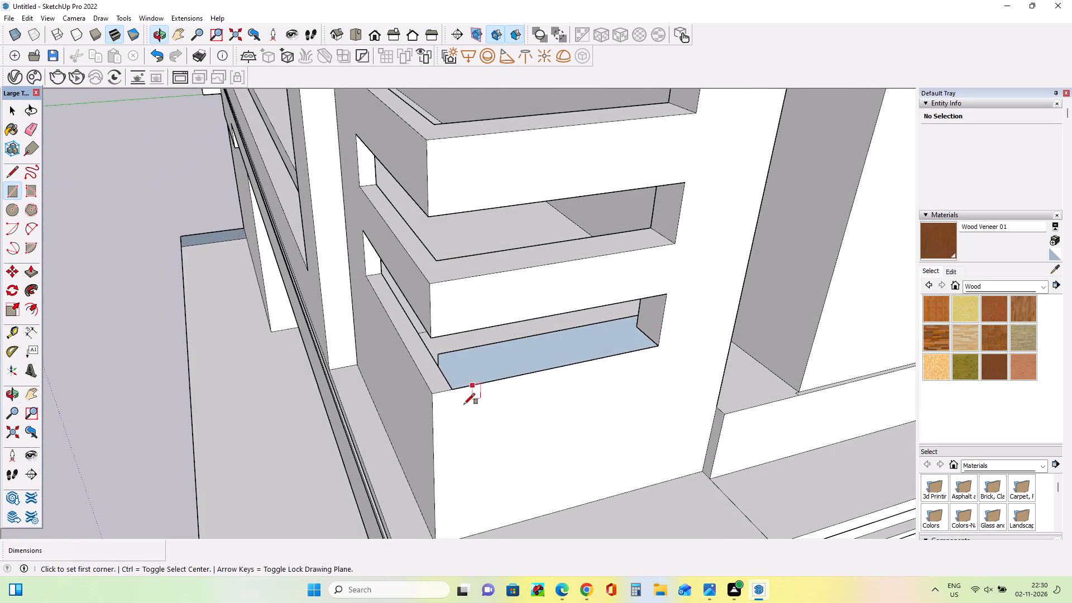
scroll(451, 377, "up", 4)
left_click(452, 398)
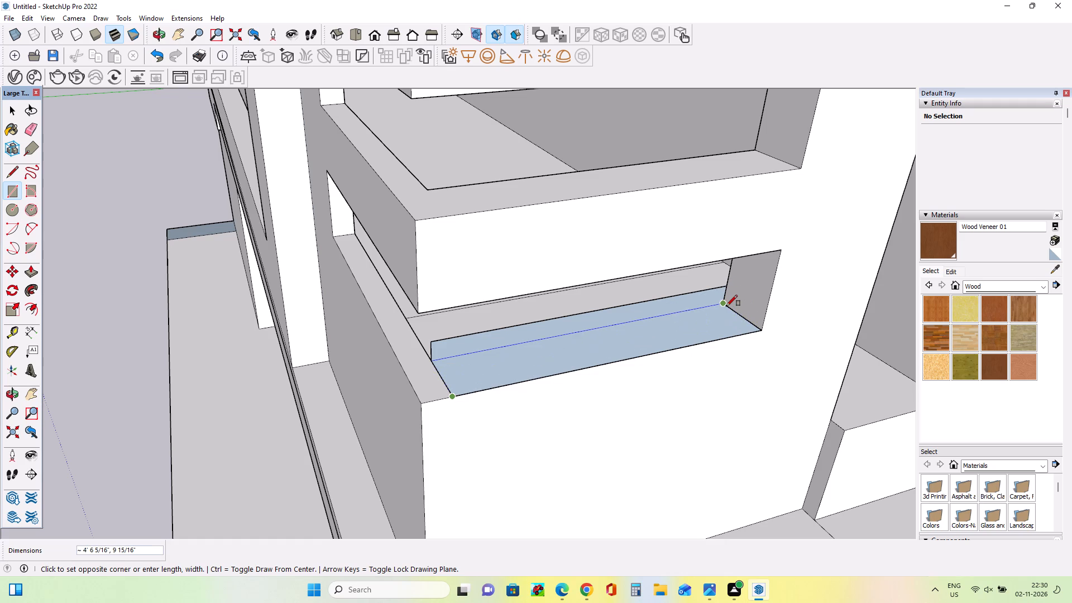
left_click(726, 306)
Erase the leftover edges of the narrow strip standing along the inner edge of the lowest recess's floor.
middle_click_drag(664, 332, 697, 288)
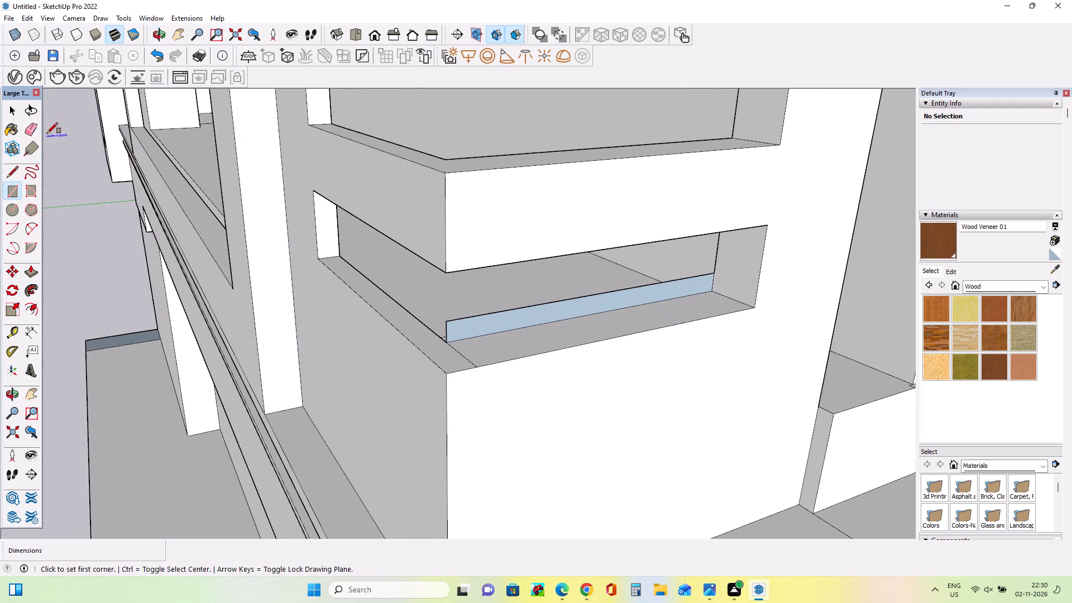
left_click(30, 132)
left_click(462, 320)
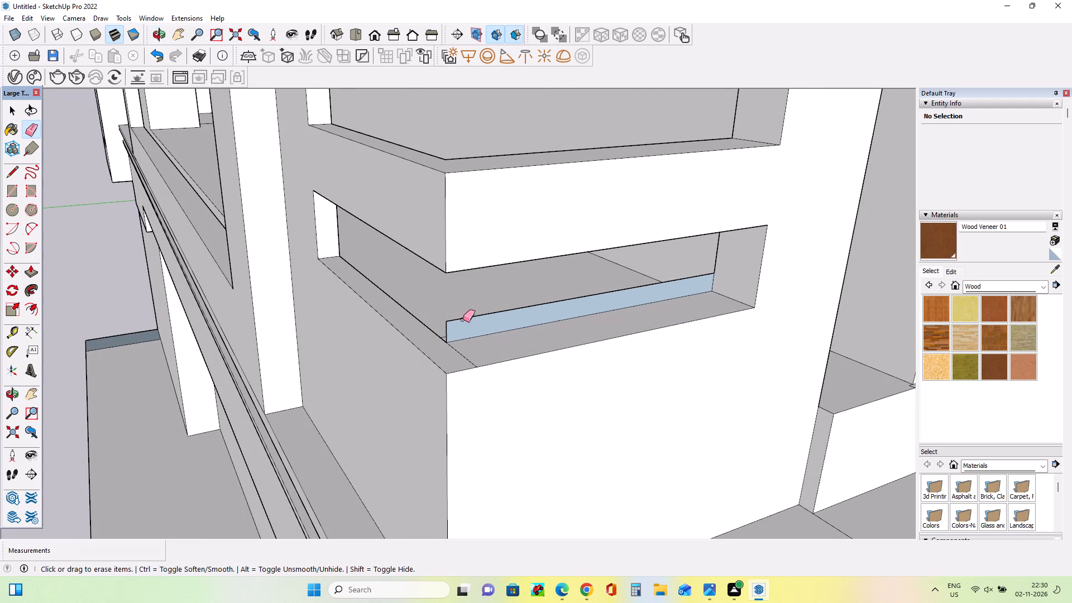
left_click(463, 319)
left_click(448, 328)
left_click(446, 329)
middle_click_drag(518, 355, 529, 389)
middle_click_drag(562, 320, 559, 296)
left_click_drag(533, 307, 535, 314)
Examine the corner block's recesses and compare the whole facade with the reference image.
middle_click_drag(532, 357, 352, 381)
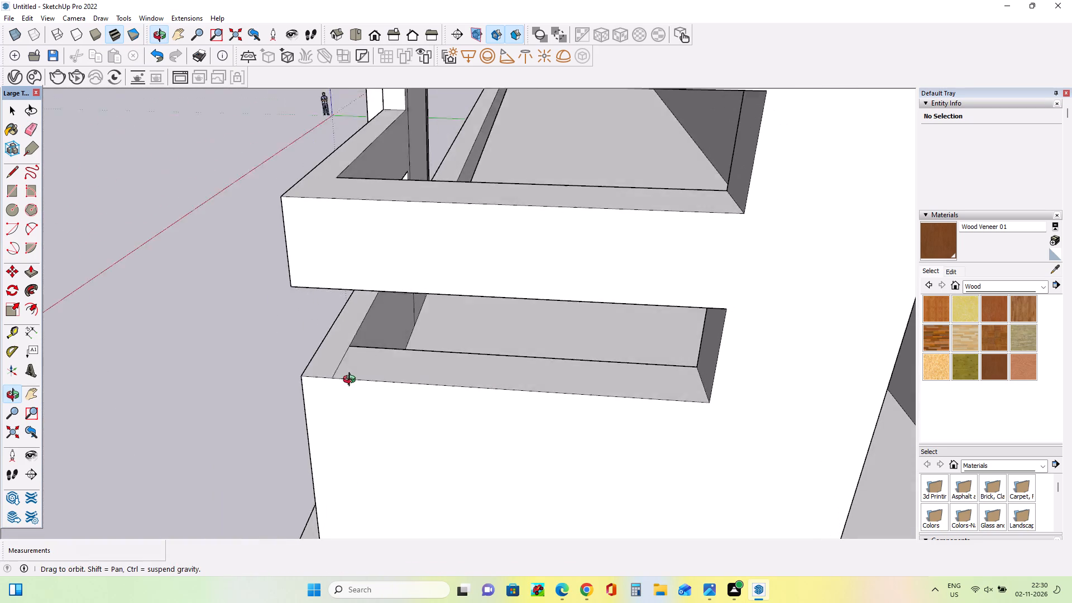
middle_click_drag(352, 381, 556, 403)
scroll(545, 408, "down", 4)
scroll(601, 375, "down", 15)
middle_click_drag(478, 396, 562, 396)
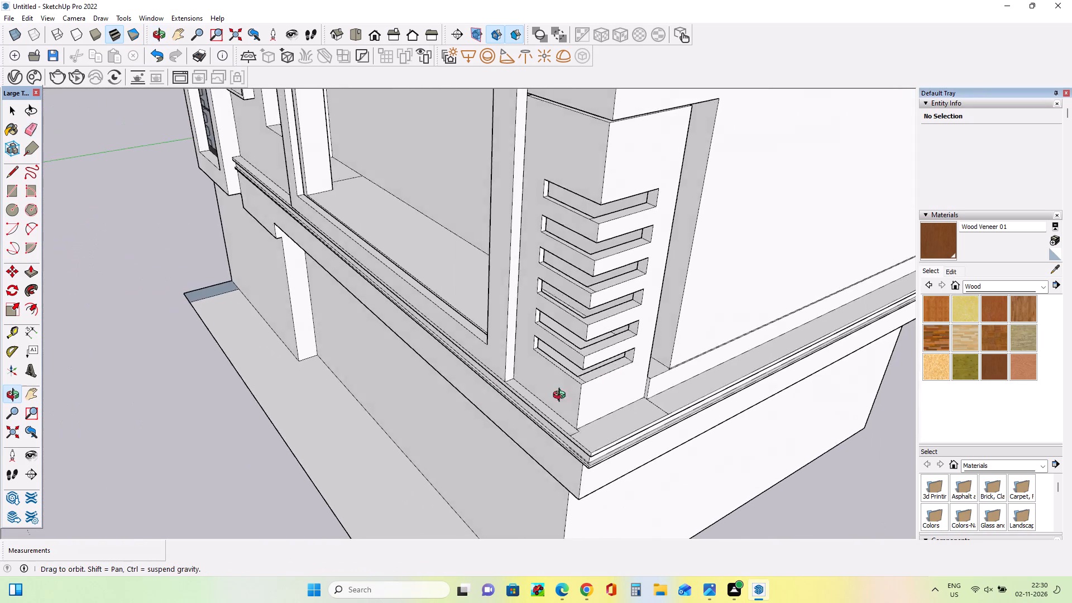
middle_click_drag(562, 396, 688, 393)
scroll(461, 329, "down", 15)
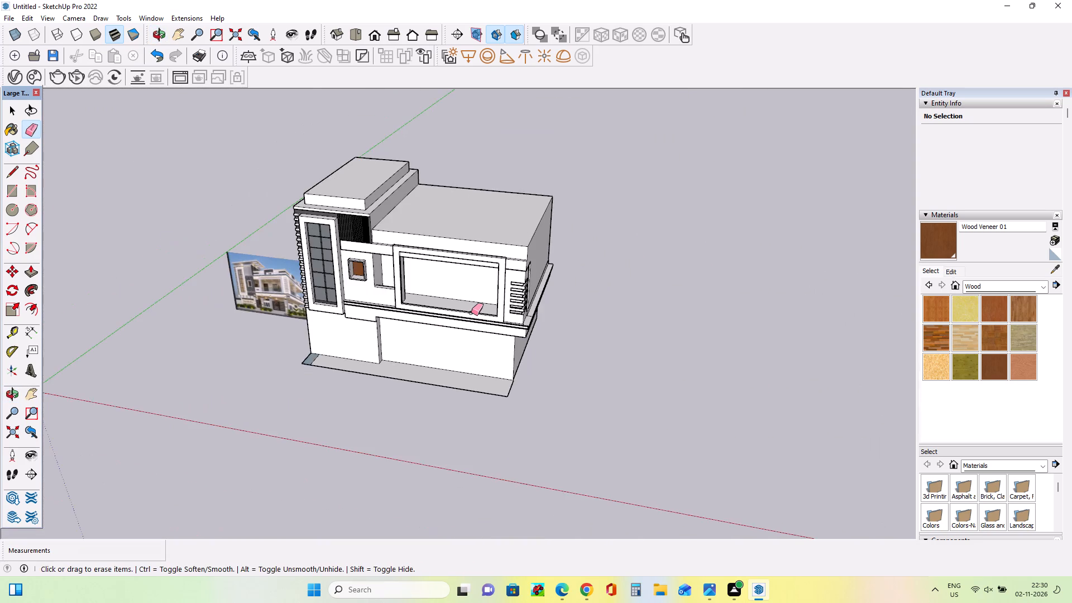
middle_click_drag(379, 255, 444, 107)
scroll(442, 242, "up", 3)
middle_click_drag(497, 335, 505, 372)
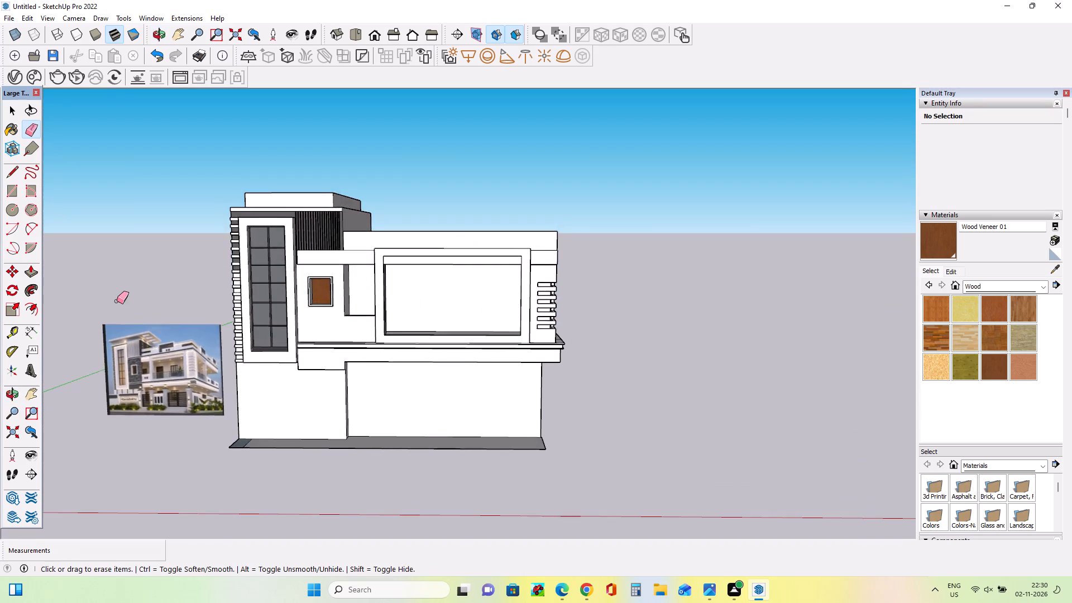
scroll(117, 301, "up", 5)
middle_click_drag(262, 349, 276, 382)
scroll(178, 390, "up", 7)
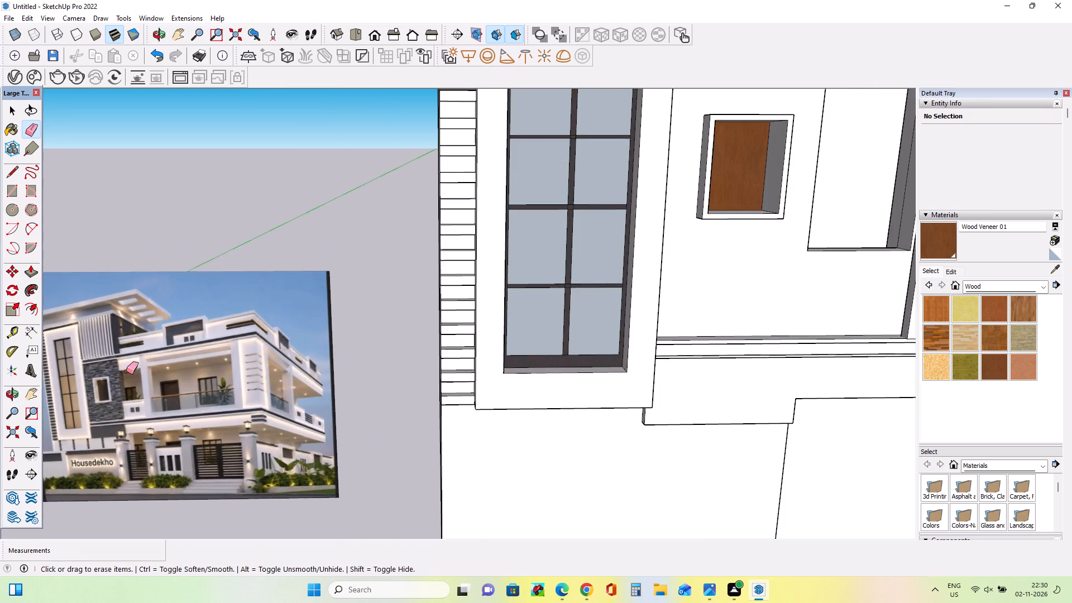
middle_click_drag(126, 371, 132, 381)
scroll(61, 359, "down", 7)
middle_click_drag(324, 386, 317, 419)
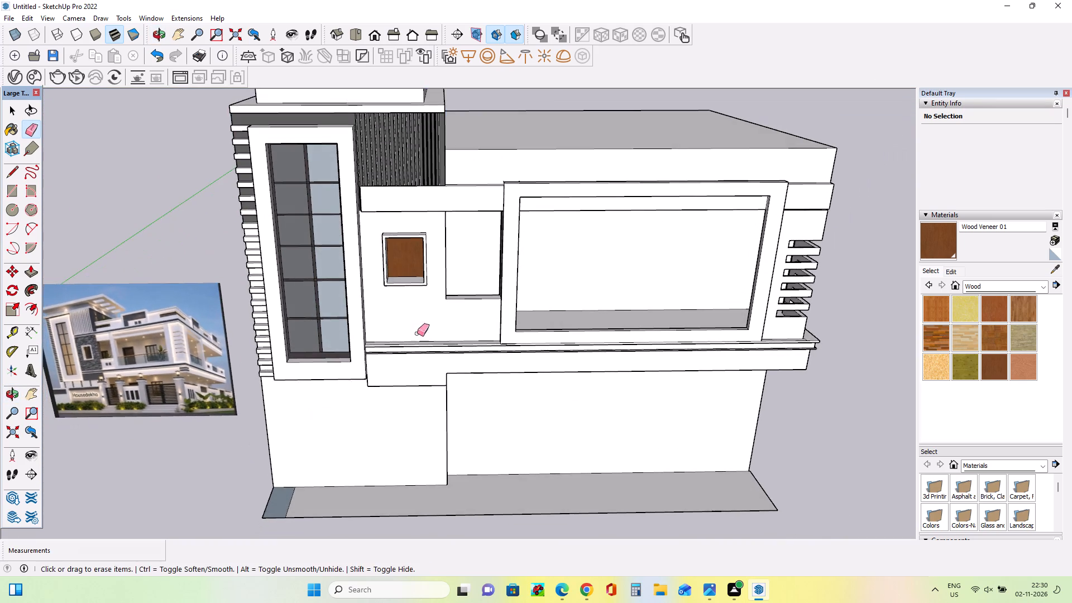
scroll(399, 312, "down", 2)
middle_click_drag(429, 319, 435, 292)
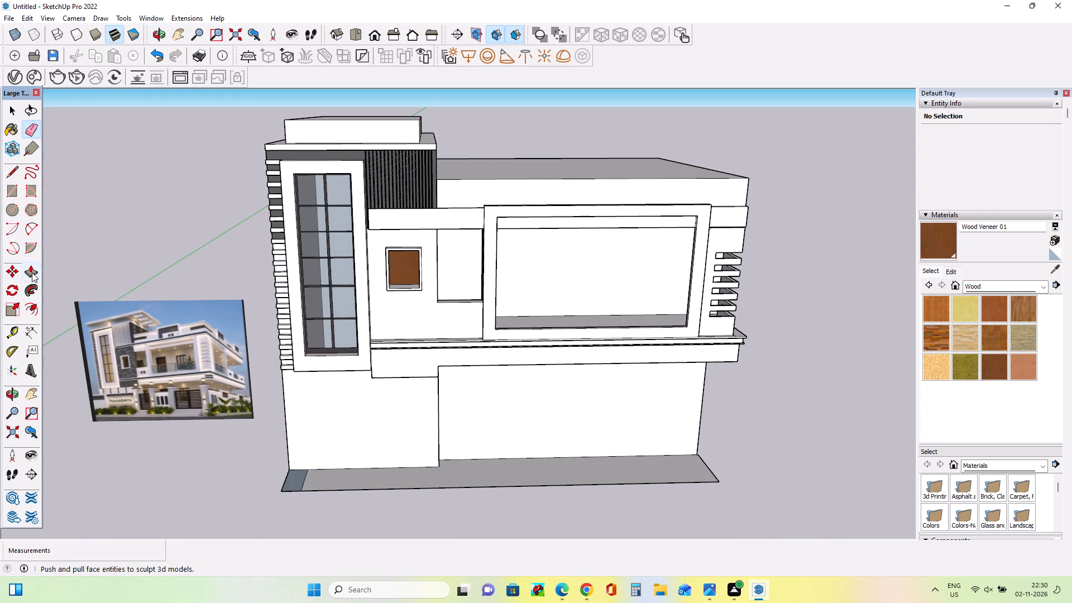
Push the roof parapet's long front face back about 1' 4 1/8" beside the tower.
left_click(31, 271)
left_click_drag(538, 175, 539, 169)
middle_click_drag(548, 176, 408, 210)
scroll(469, 186, "up", 4)
middle_click_drag(474, 195, 447, 203)
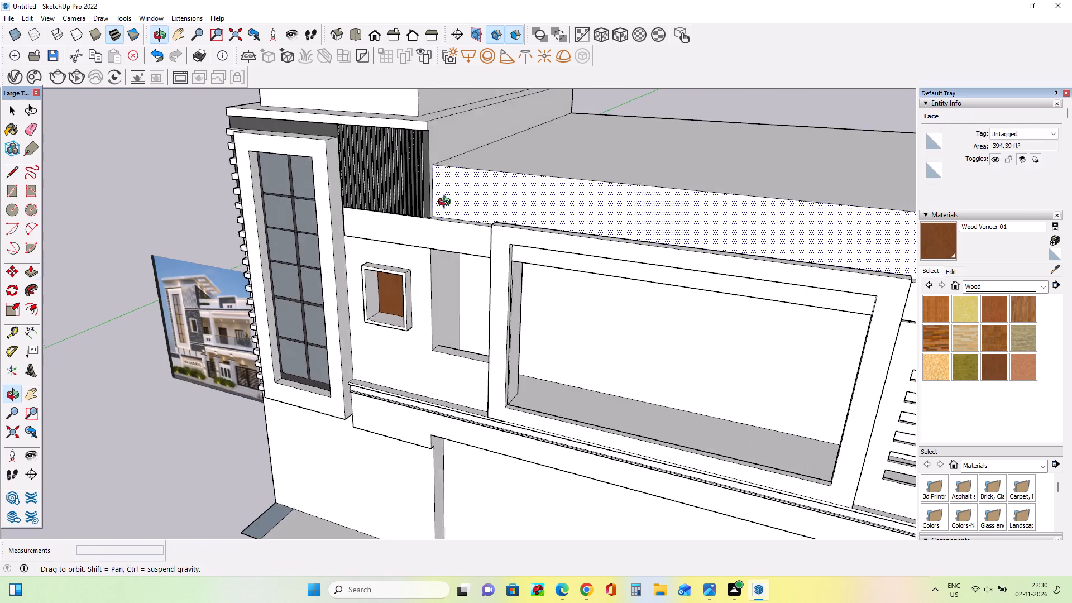
middle_click_drag(447, 203, 391, 221)
scroll(428, 204, "up", 3)
left_click_drag(459, 202, 468, 197)
middle_click_drag(452, 250, 605, 199)
scroll(605, 199, "down", 2)
middle_click_drag(585, 212, 481, 237)
middle_click_drag(485, 240, 490, 243)
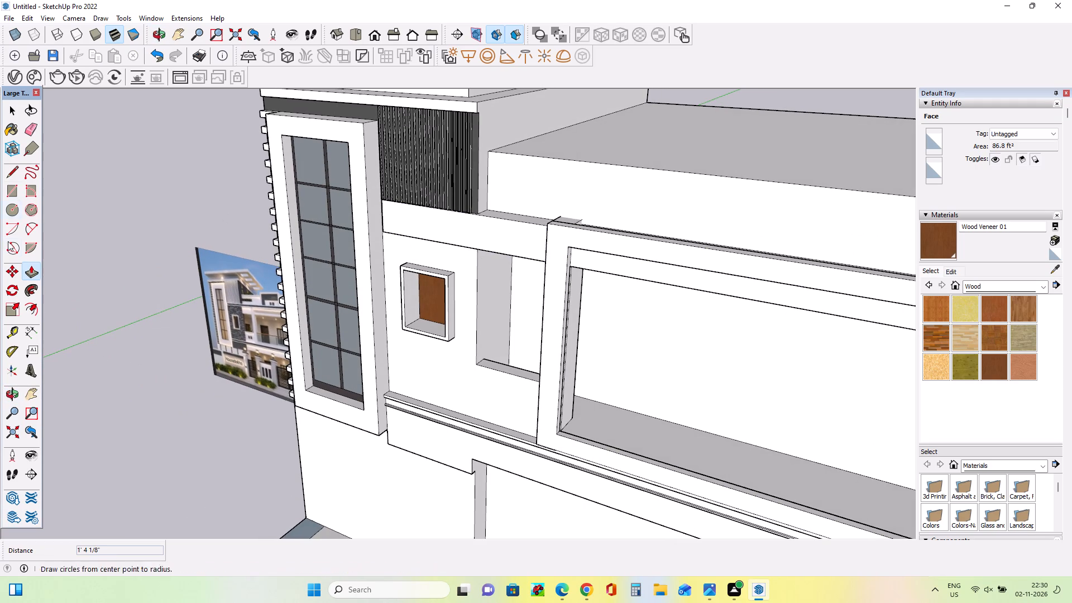
Paint the tower's side wall above the roof with the in-model material 0135_DarkGray.
left_click(1001, 285)
scroll(1013, 327, "up", 4)
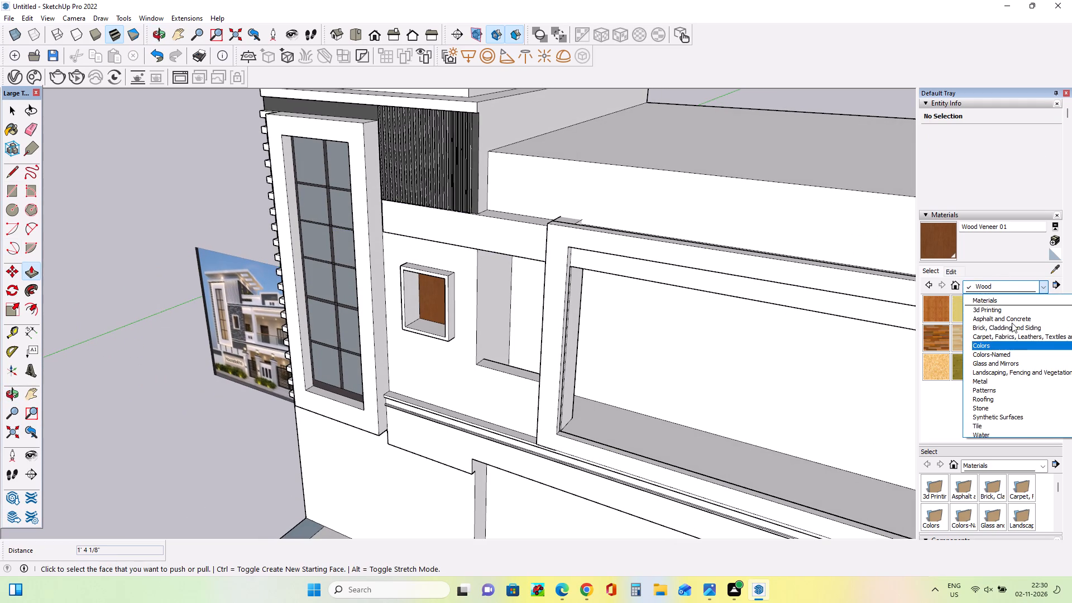
scroll(1012, 320, "up", 1)
left_click(1007, 299)
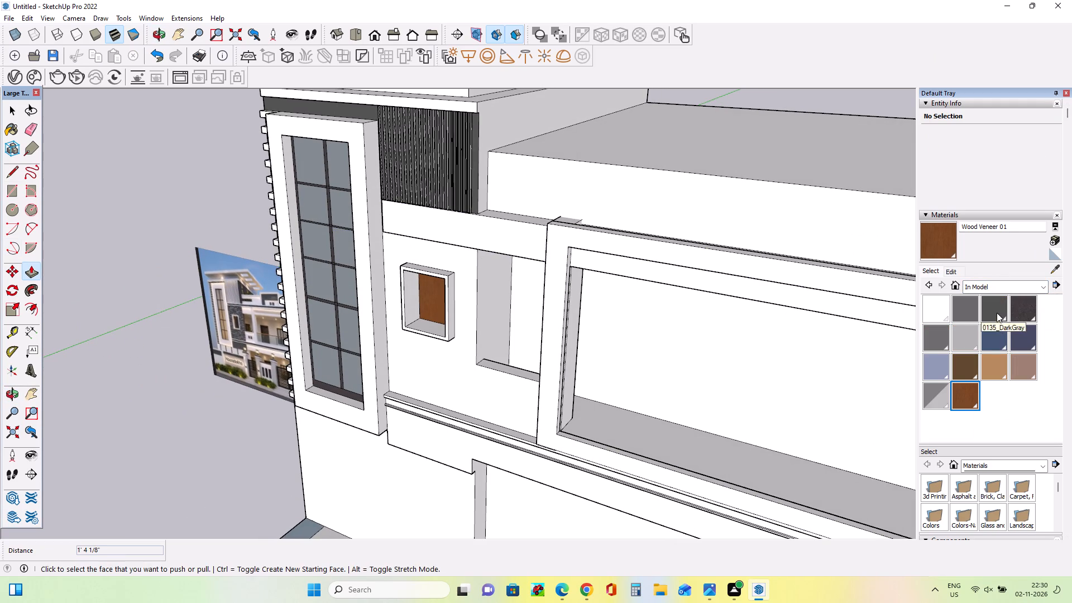
left_click(997, 313)
left_click(493, 141)
middle_click_drag(510, 185, 520, 204)
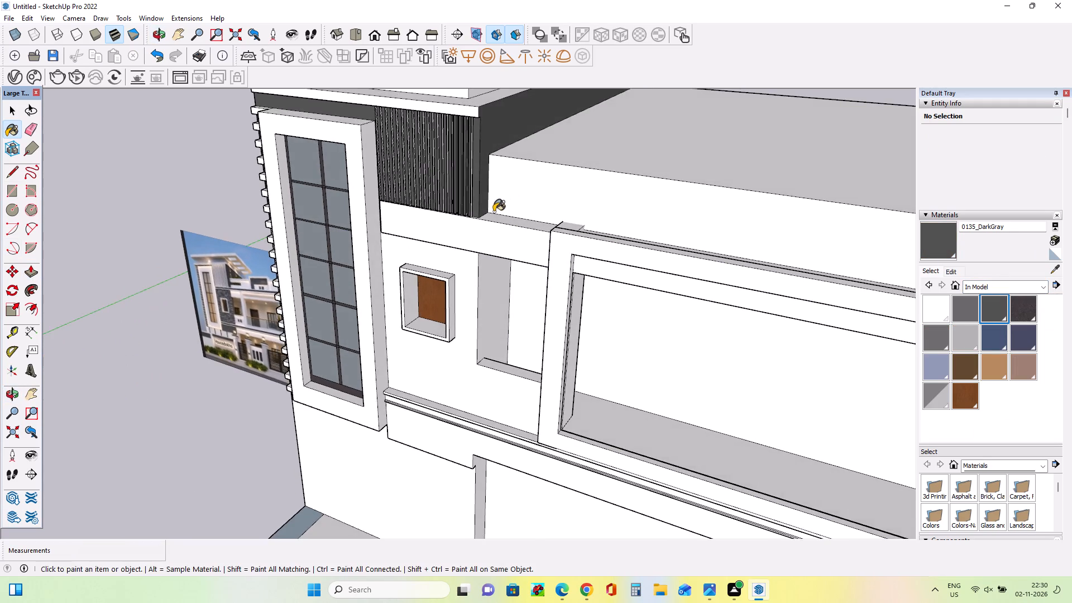
Draw a rectangle about 1' 11 1/16" by 8' 1 3/4" on the parapet's front face, starting at the tower's edge.
scroll(494, 212, "down", 3)
middle_click_drag(495, 212, 566, 170)
left_click(13, 188)
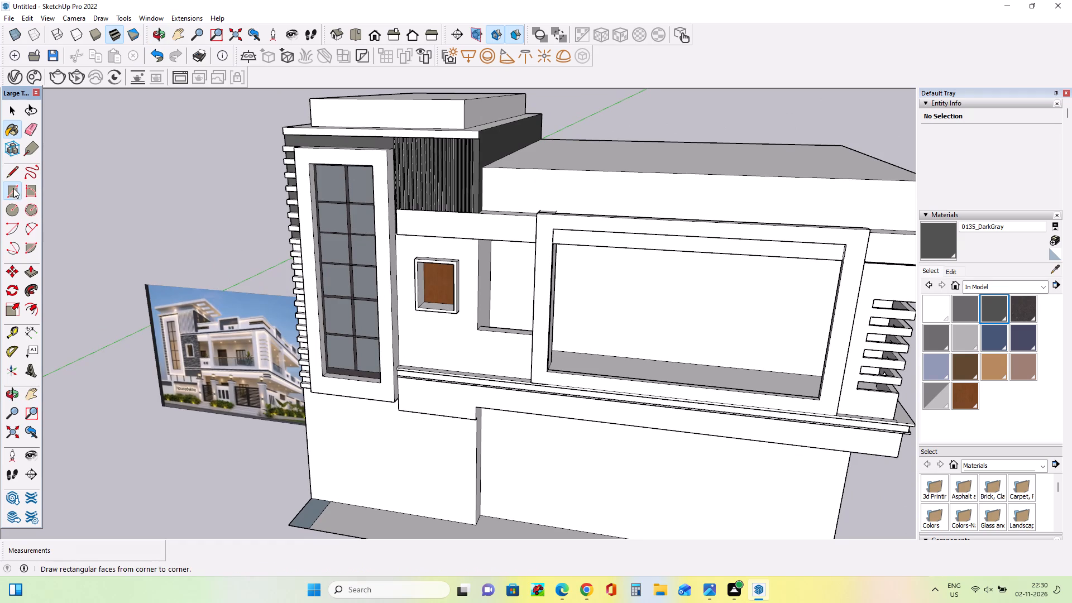
scroll(609, 202, "up", 3)
left_click(443, 178)
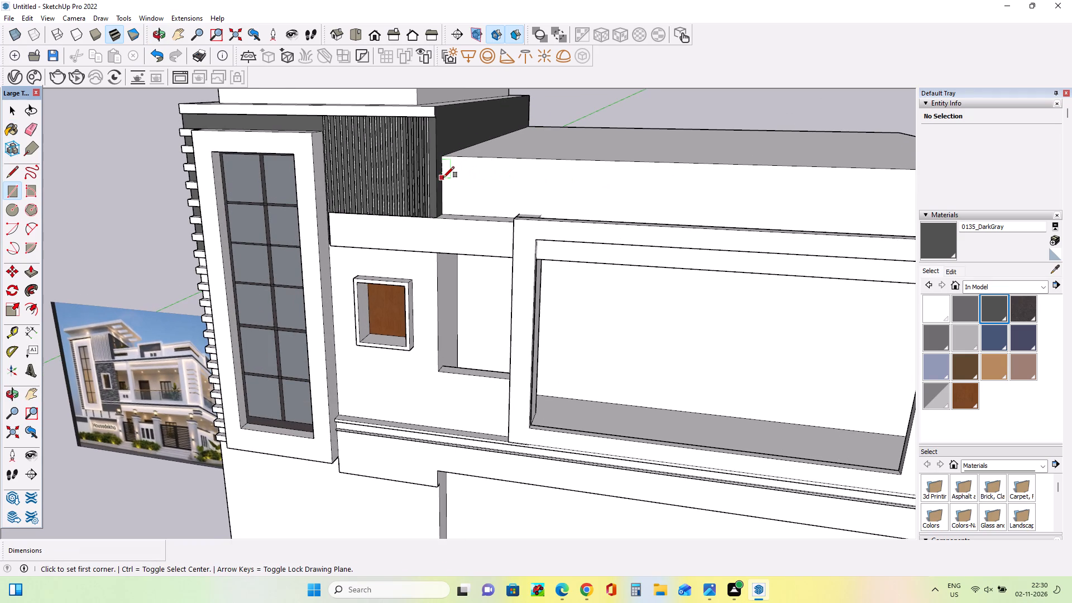
left_click(513, 198)
Examine the parapet openings in the reference image and compare them with the modelled parapet.
middle_click_drag(527, 223, 614, 228)
scroll(595, 294, "down", 5)
scroll(224, 383, "up", 5)
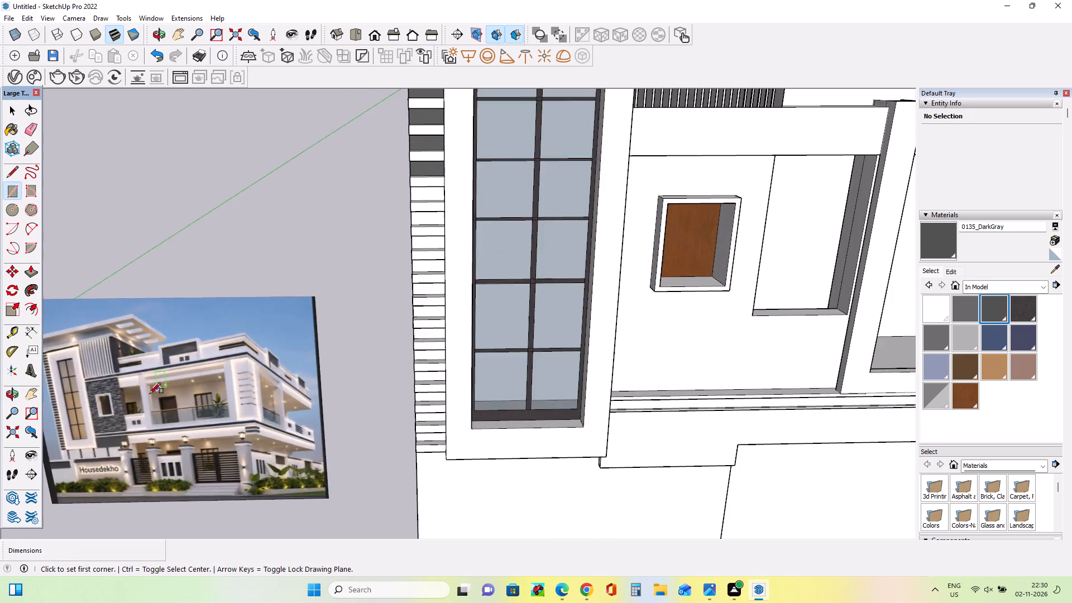
scroll(150, 394, "up", 14)
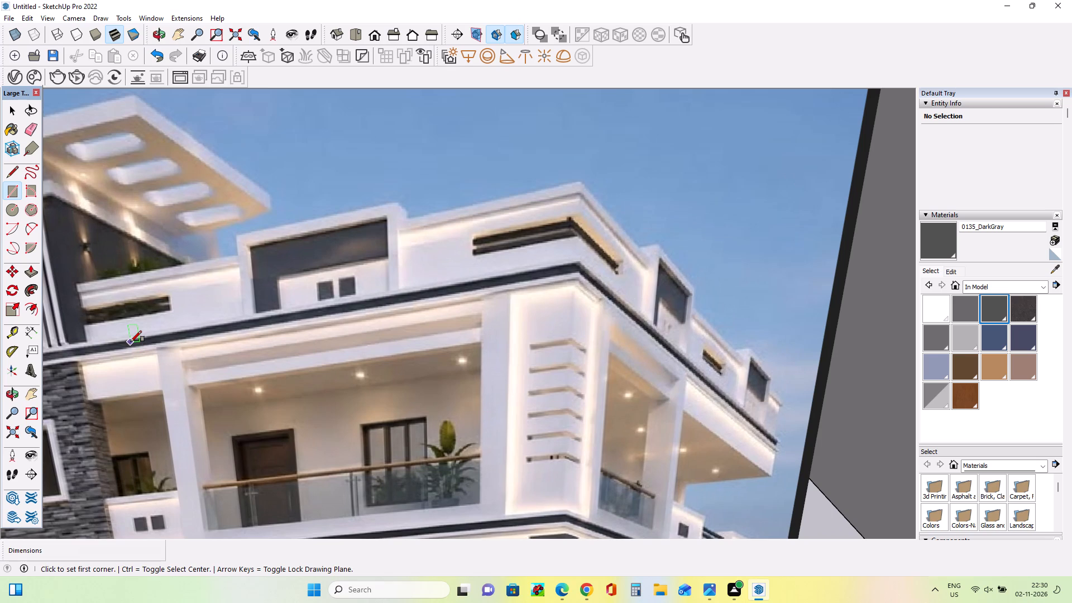
scroll(131, 342, "down", 9)
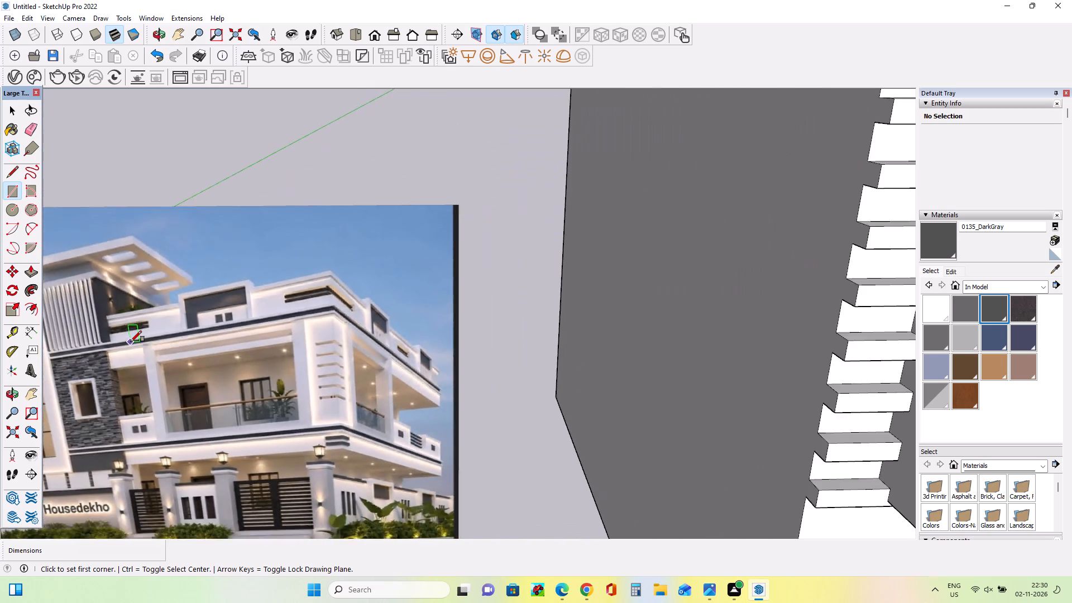
scroll(131, 342, "down", 15)
middle_click_drag(486, 324, 494, 333)
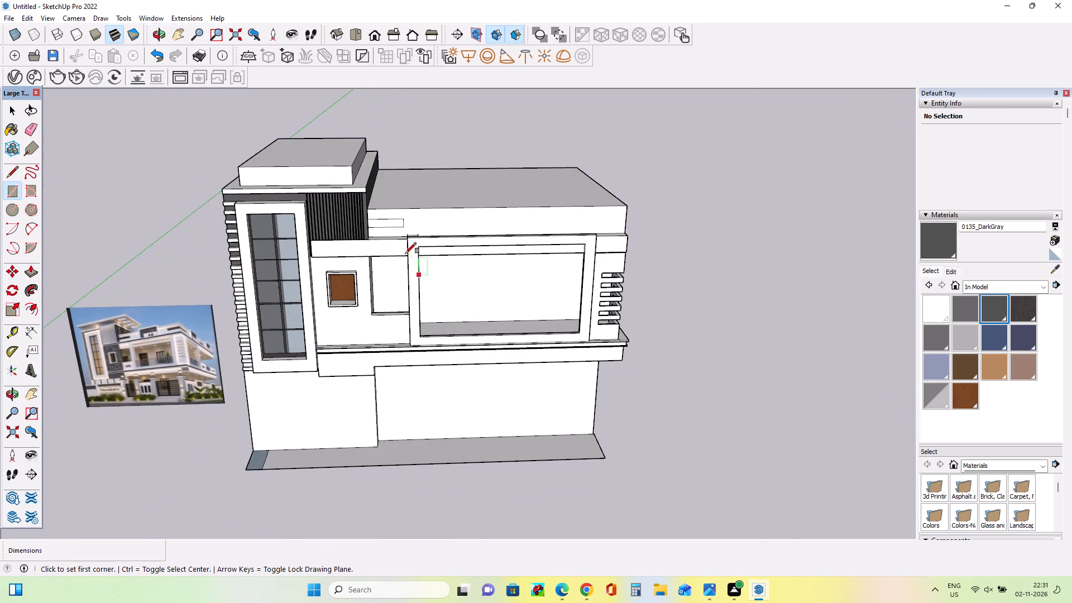
Divide the parapet rectangle beside the tower into three full-width strips, the bottom about 5 3/8" high and the top about 8 13/16".
scroll(403, 249, "up", 7)
scroll(616, 240, "down", 6)
scroll(474, 222, "up", 10)
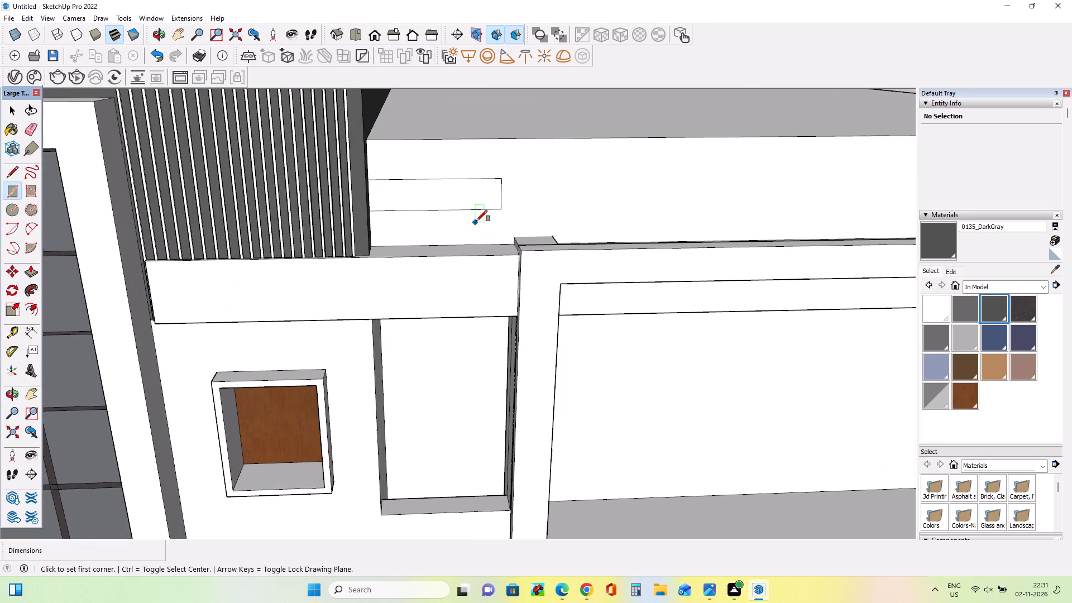
left_click(503, 209)
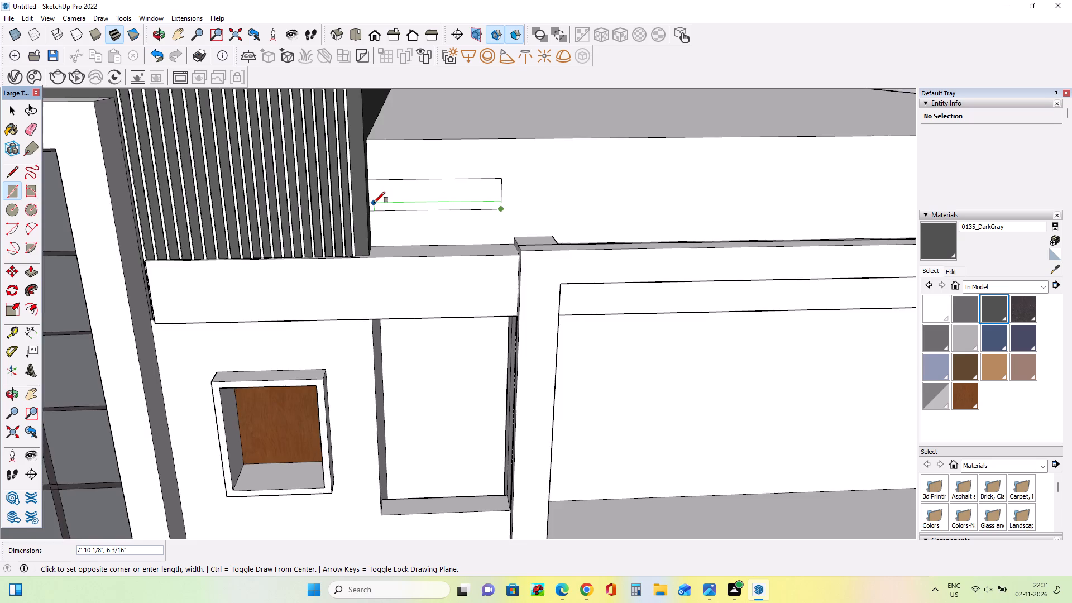
scroll(374, 203, "up", 4)
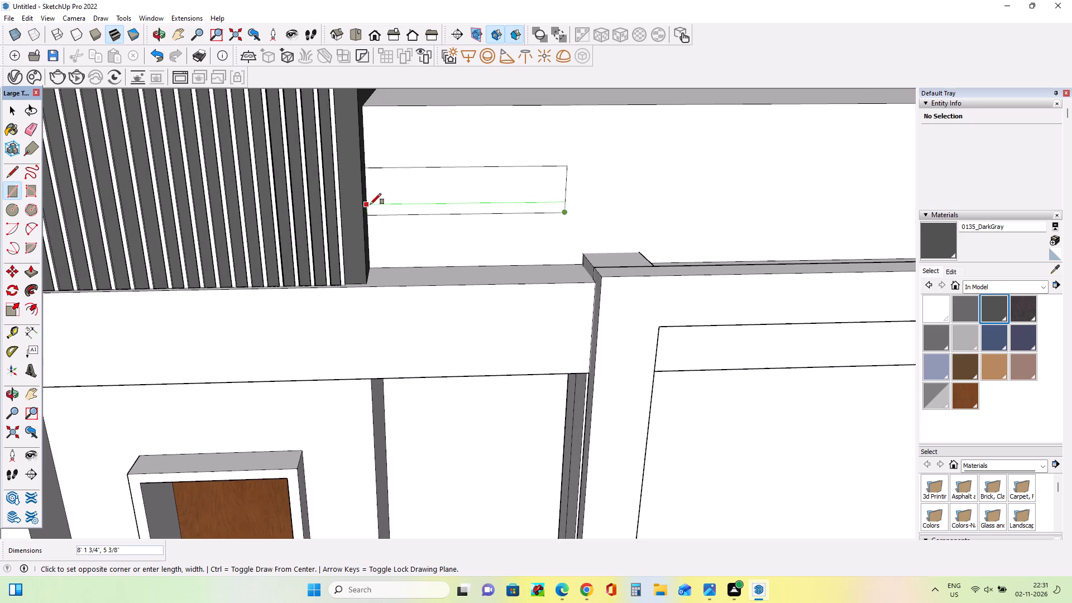
left_click(370, 204)
left_click(564, 187)
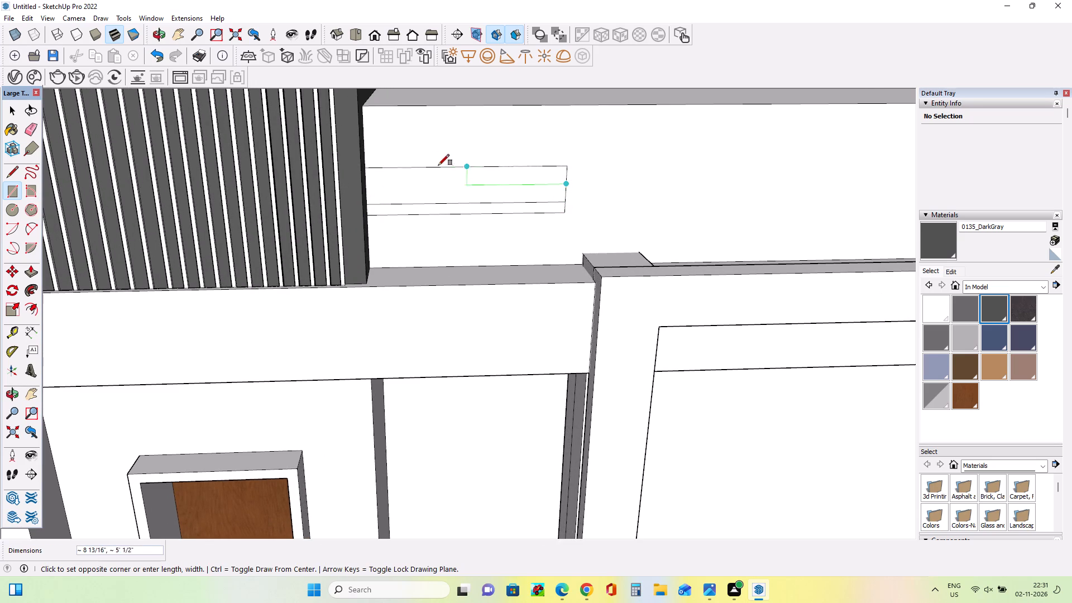
left_click(367, 165)
middle_click_drag(514, 197, 518, 209)
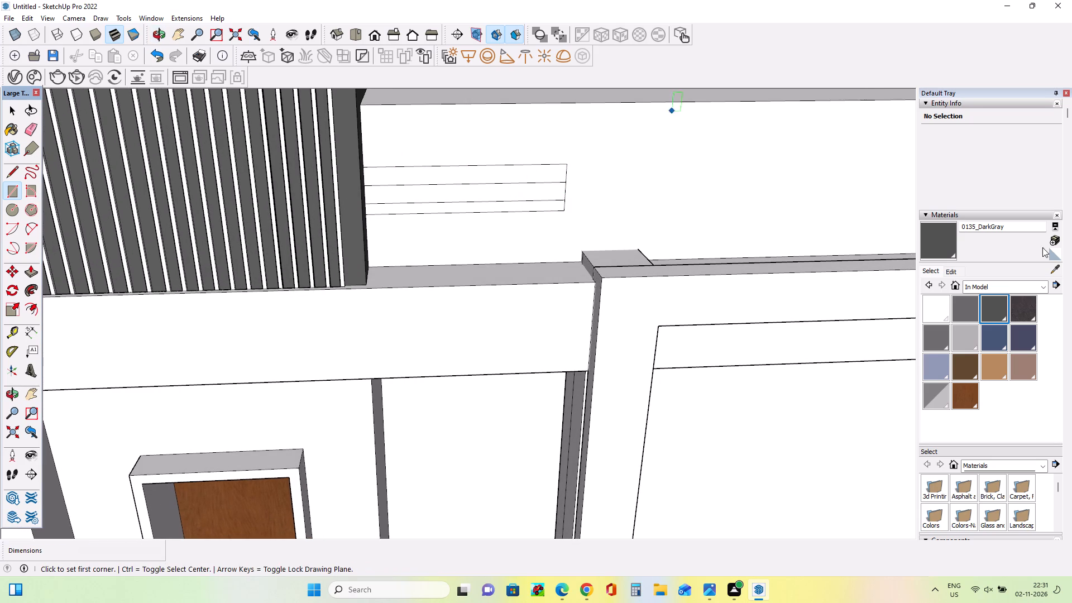
Push the middle strip of the parapet rectangle inward about 9 13/16".
left_click(27, 271)
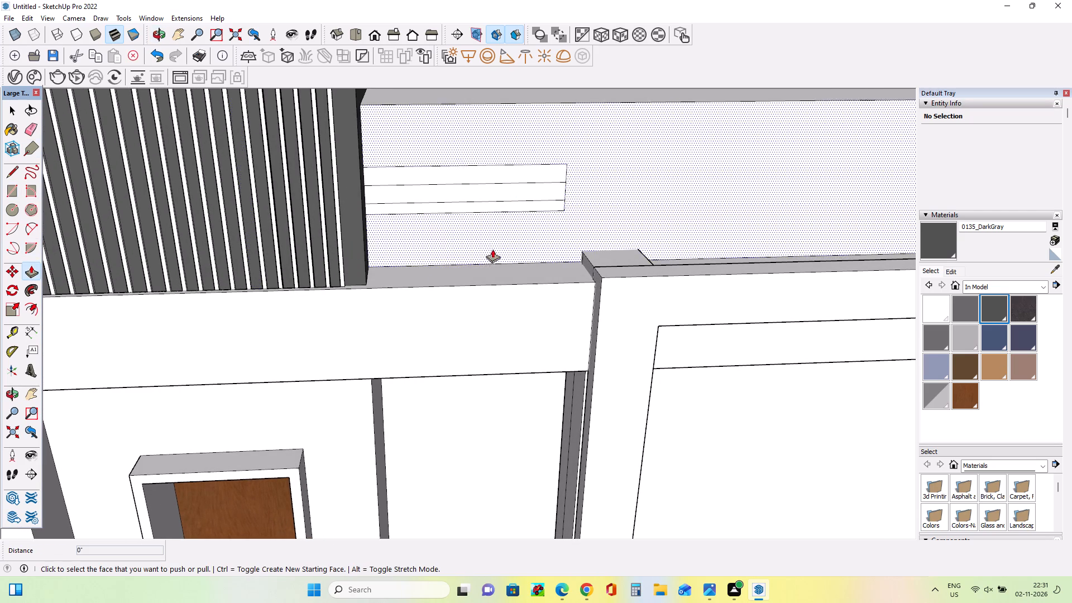
left_click_drag(505, 195, 508, 189)
middle_click_drag(543, 234, 434, 173)
left_click(525, 201)
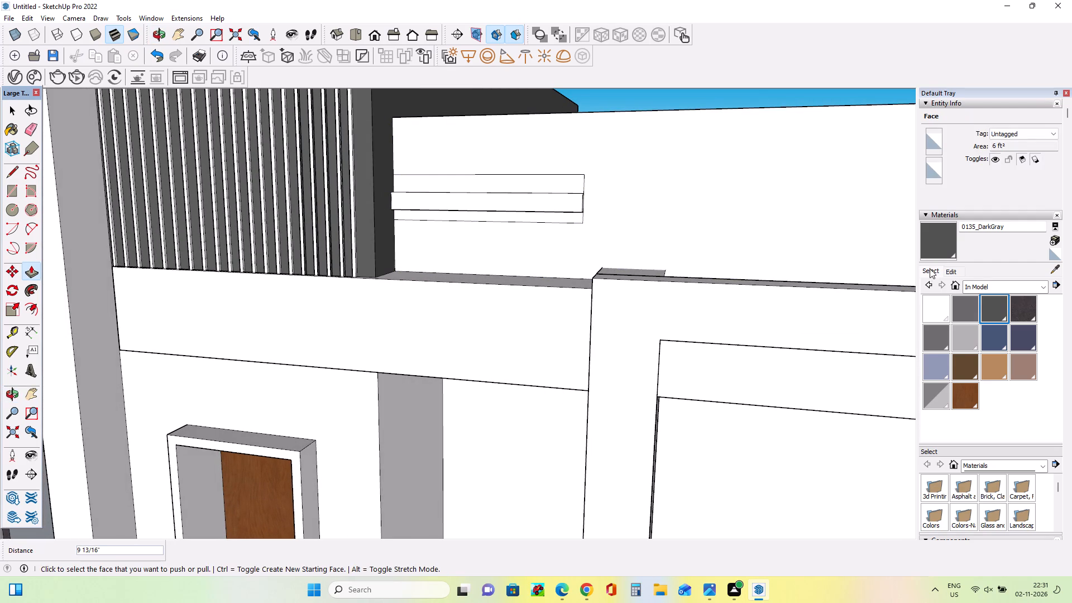
Paint the strips above and below the recess with the in-model material 0135_DarkGray.
left_click(940, 245)
left_click(561, 179)
left_click(564, 213)
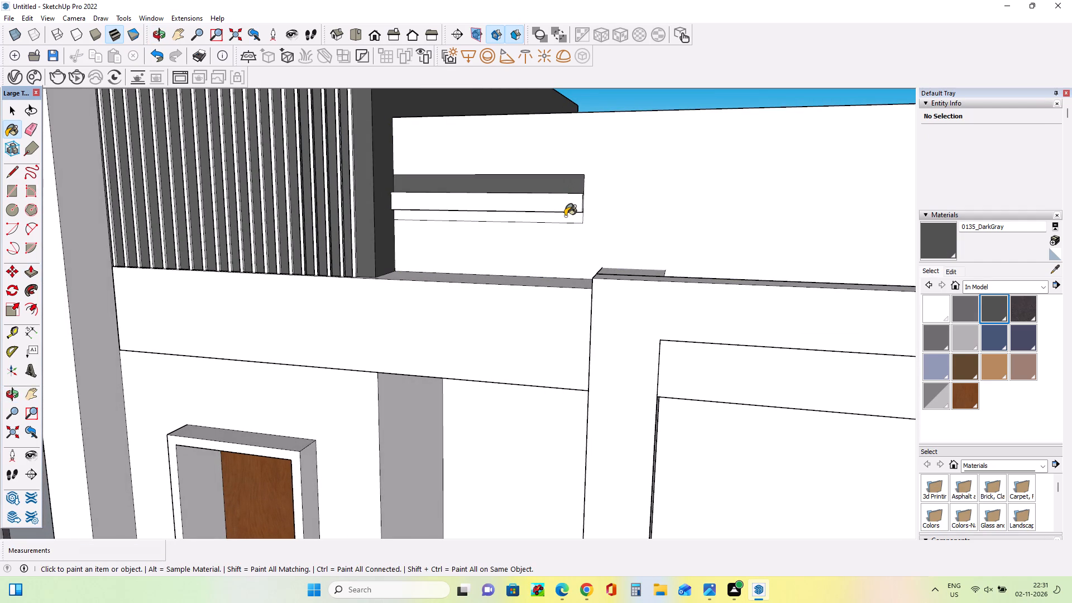
left_click(565, 216)
Examine the roof parapet in the reference image and compare it with the modelled strips beside the tower.
middle_click_drag(559, 228, 655, 227)
scroll(655, 227, "down", 13)
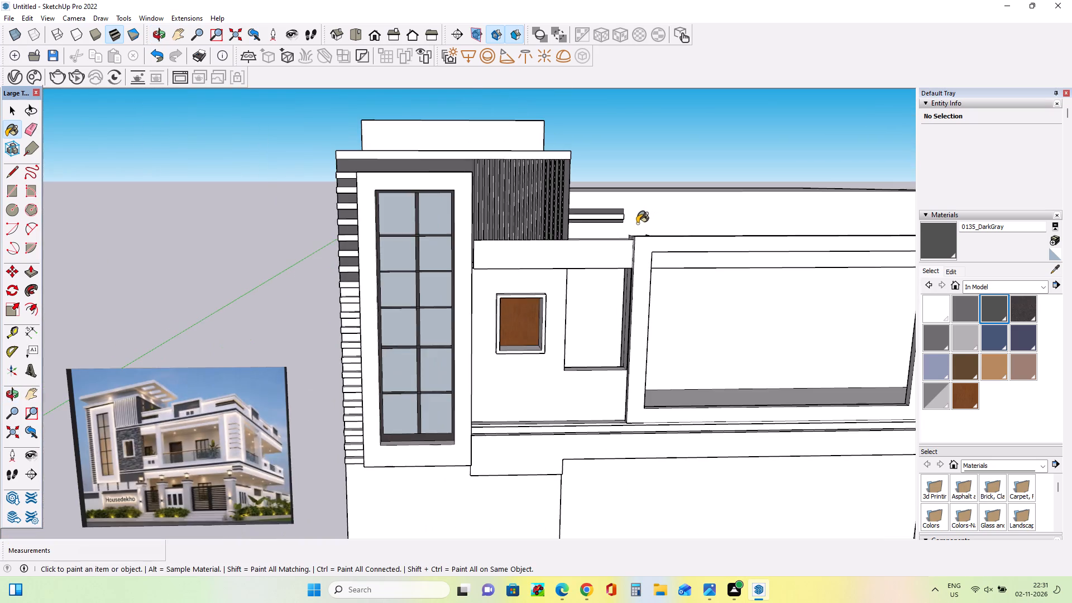
scroll(637, 223, "down", 2)
scroll(244, 403, "up", 15)
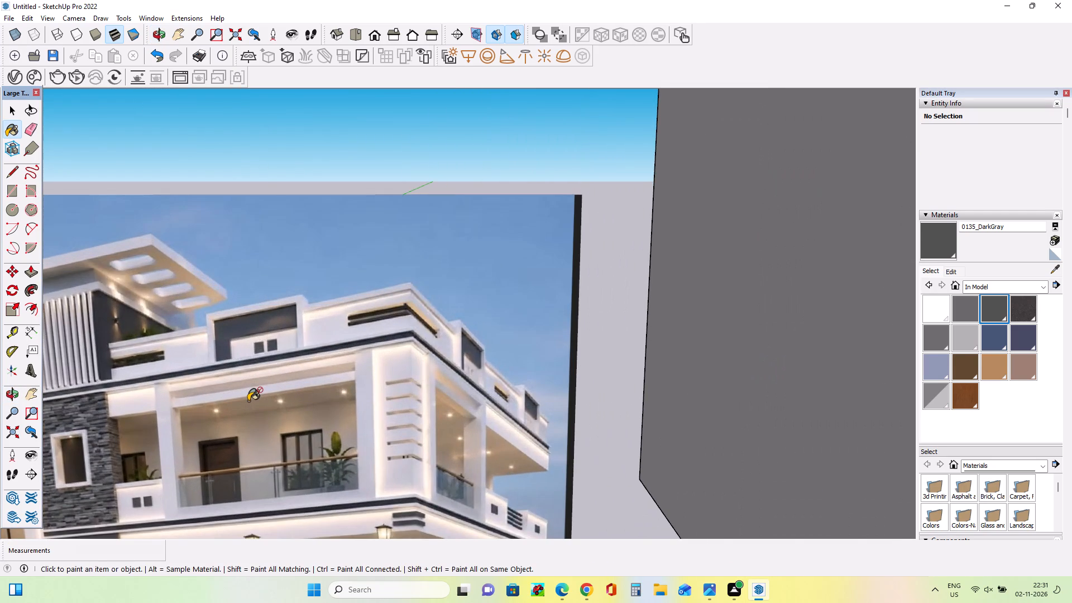
scroll(250, 400, "down", 19)
middle_click_drag(578, 389, 524, 443)
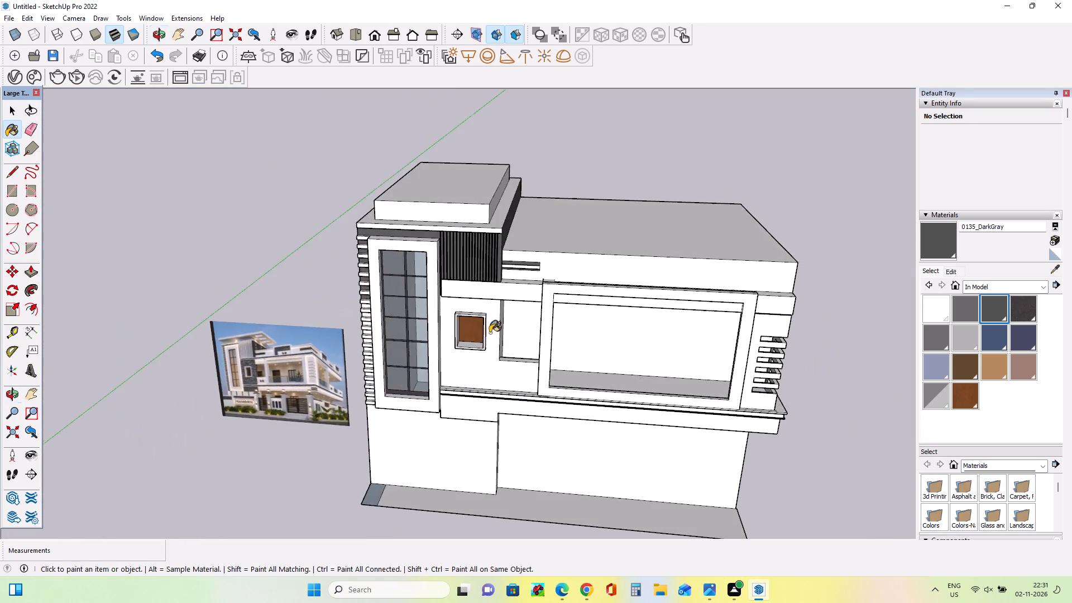
Pull the upper dark strip out about 2' 1 3/16", and push it back about 1' 6 15/16" to form a projecting bar.
scroll(520, 274, "up", 10)
middle_click_drag(626, 311, 578, 311)
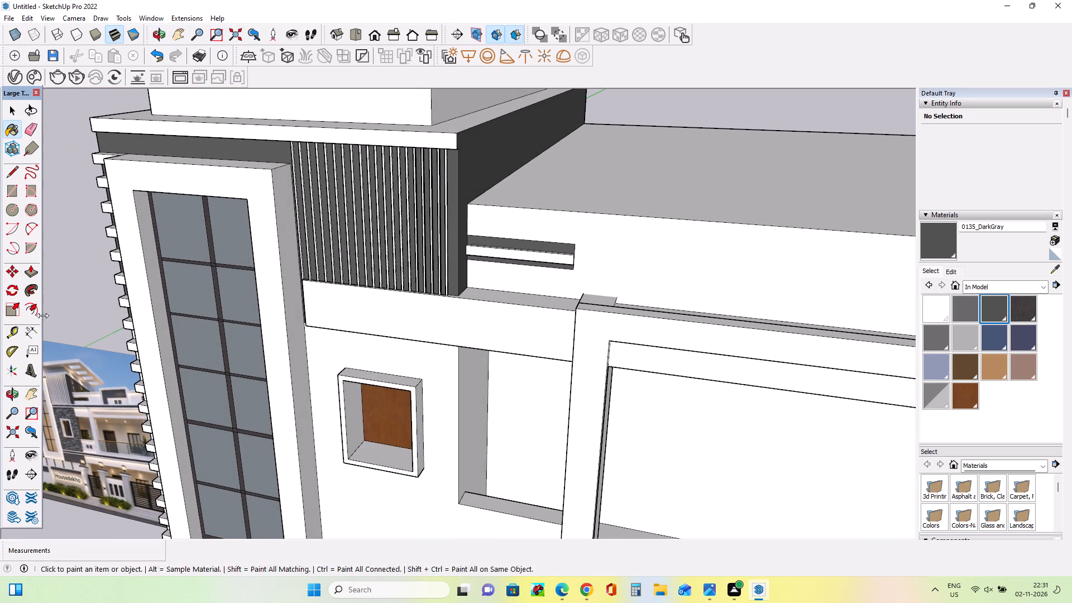
left_click(28, 270)
scroll(577, 246, "up", 3)
left_click_drag(565, 266, 571, 262)
middle_click_drag(568, 266, 604, 202)
left_click(557, 227)
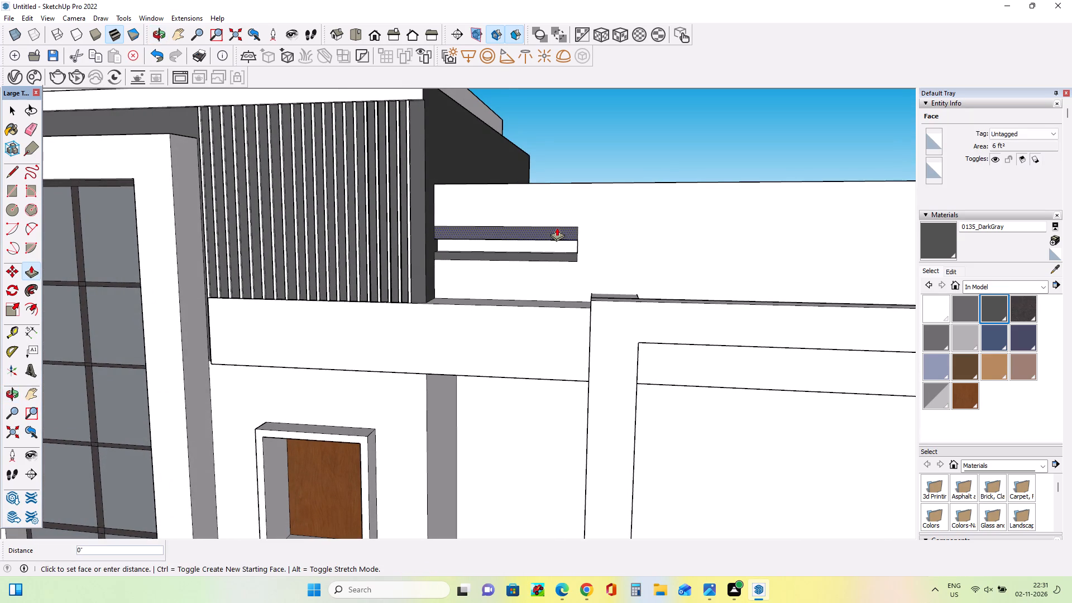
scroll(575, 278, "up", 3)
middle_click_drag(559, 275, 407, 321)
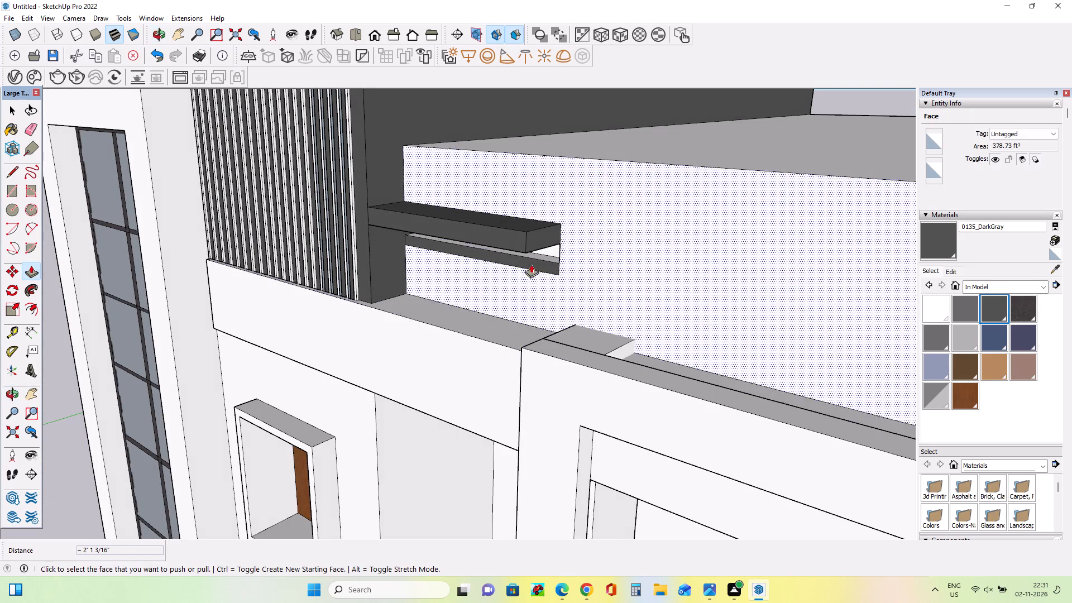
left_click_drag(507, 242, 535, 241)
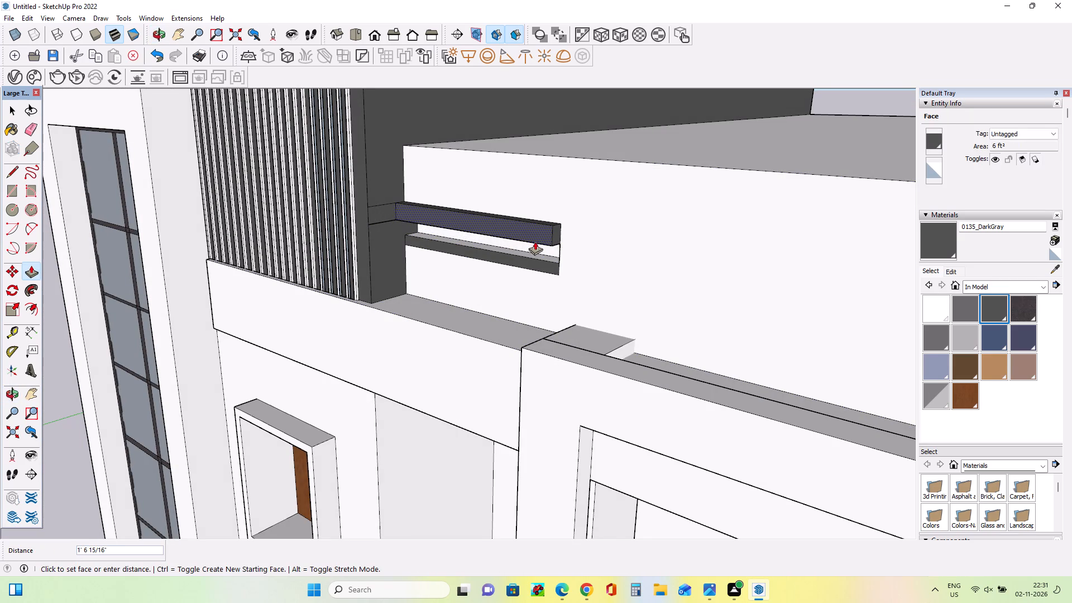
left_click_drag(535, 241, 534, 242)
Thicken the lower dark strip by raising its top ledge slightly, and pull its front face out about 3 9/16".
left_click_drag(540, 259, 528, 252)
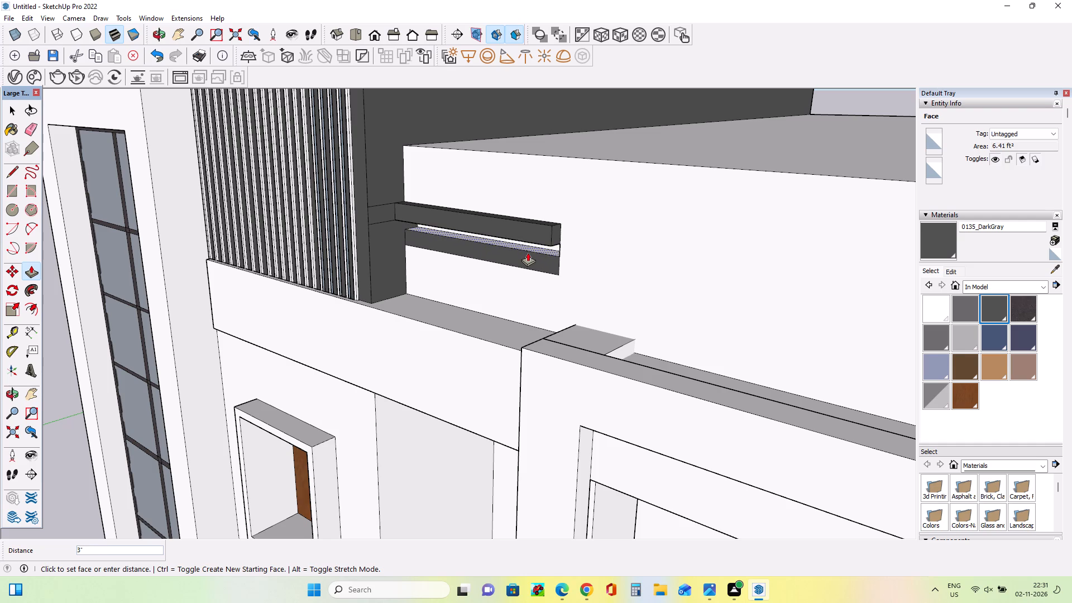
left_click_drag(528, 252, 528, 254)
scroll(543, 265, "up", 4)
left_click(555, 260)
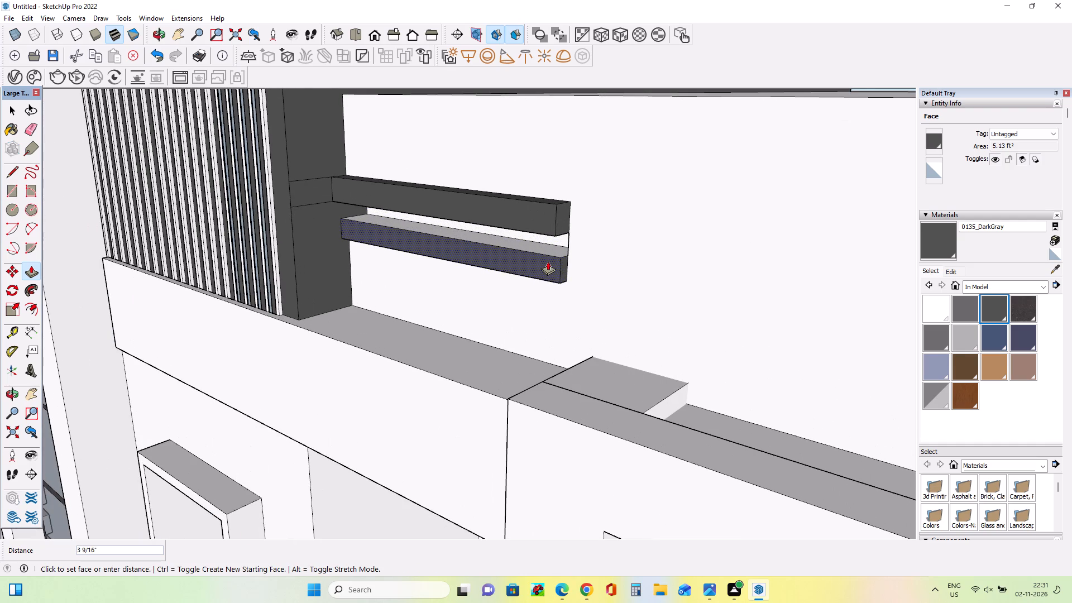
Pull the recessed white face between the two dark bars forward about 5 3/4".
left_click_drag(554, 240, 544, 245)
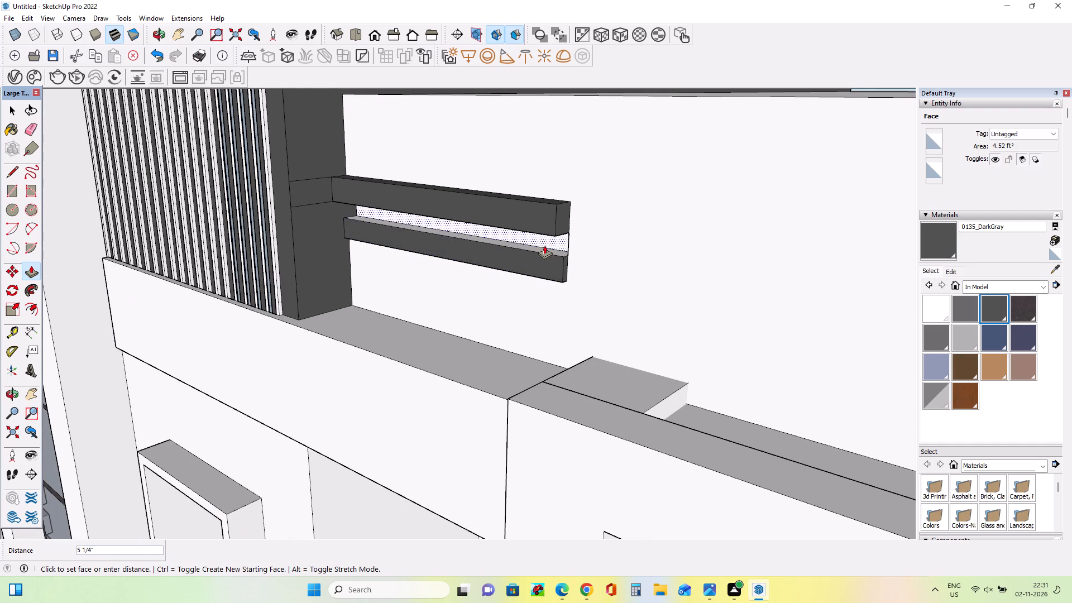
left_click_drag(544, 245, 544, 246)
Examine the facade and its new parapet bars from several angles against the reference image.
middle_click_drag(542, 277, 599, 223)
scroll(599, 223, "down", 11)
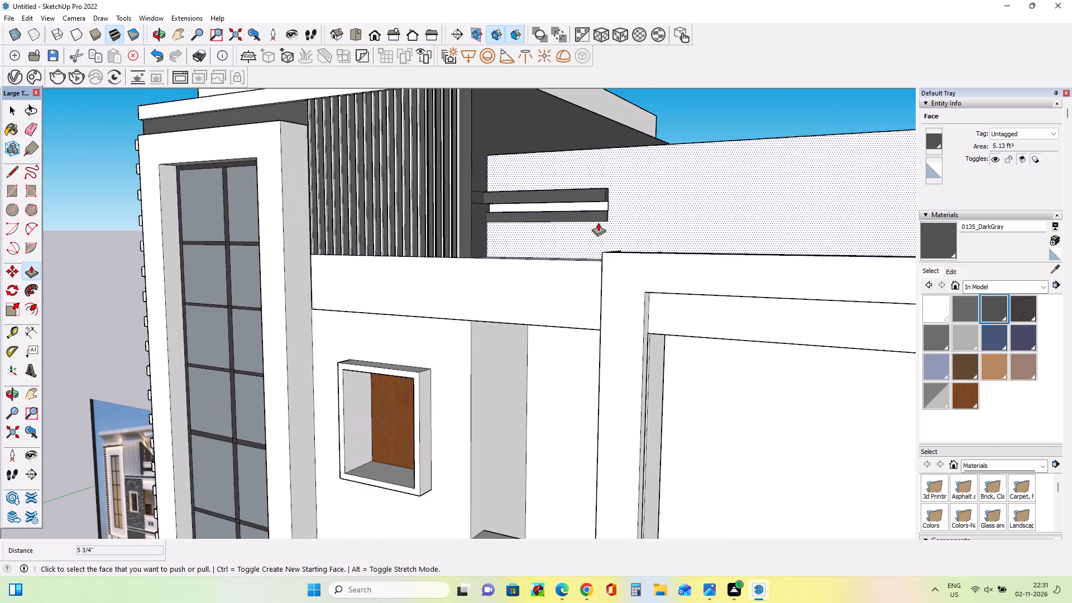
scroll(598, 222, "down", 11)
middle_click_drag(654, 274, 751, 292)
scroll(593, 236, "down", 3)
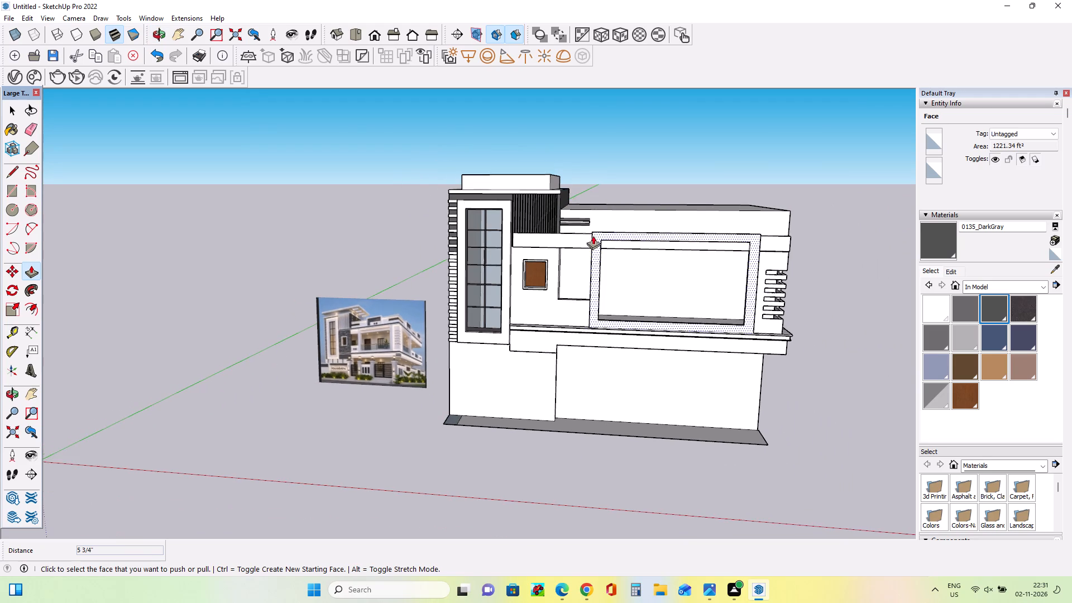
scroll(798, 283, "up", 3)
middle_click_drag(798, 285, 822, 285)
scroll(521, 239, "up", 3)
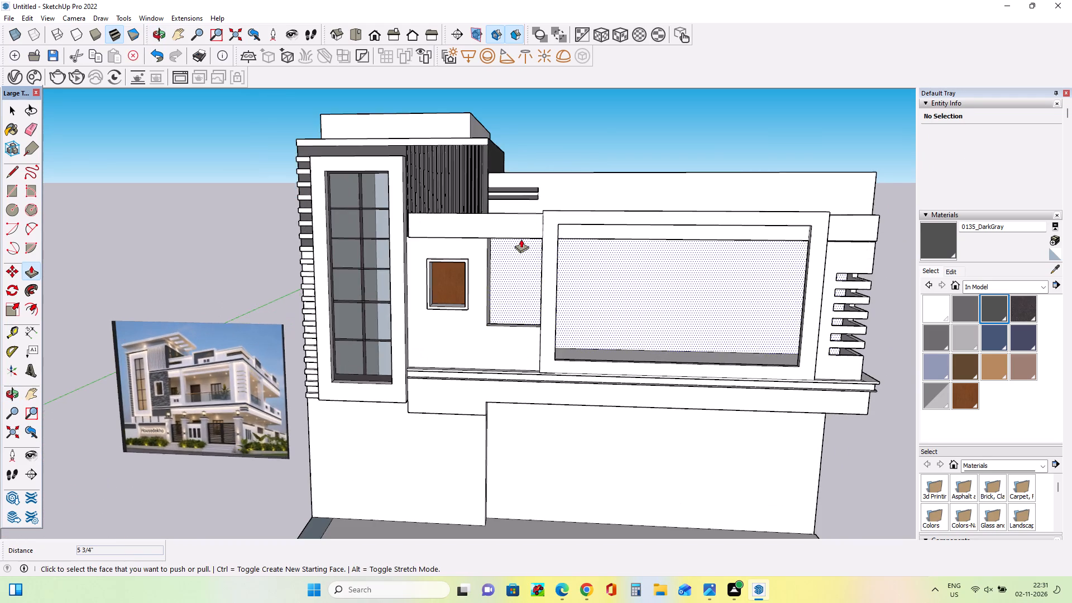
middle_click_drag(528, 260, 523, 270)
scroll(478, 308, "up", 3)
middle_click_drag(544, 307, 470, 334)
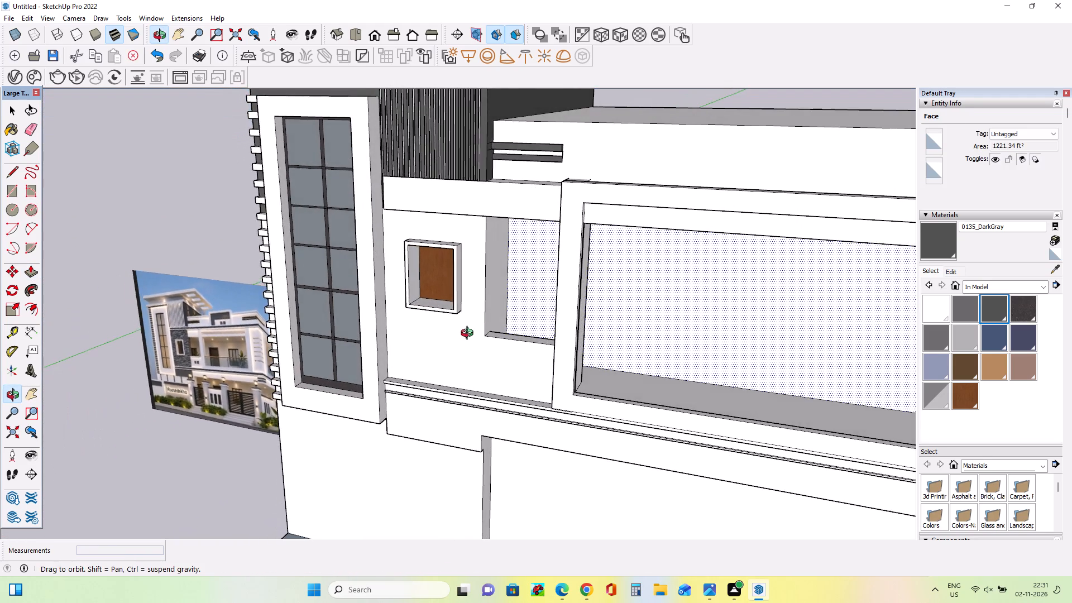
middle_click_drag(470, 334, 574, 231)
middle_click_drag(569, 231, 550, 237)
scroll(551, 237, "down", 5)
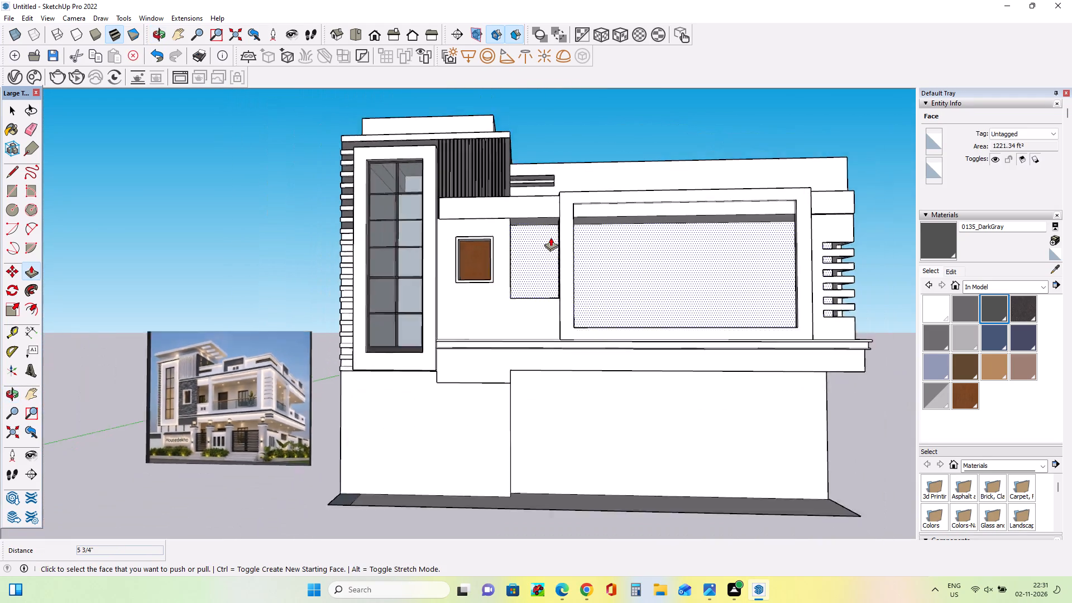
scroll(551, 237, "down", 3)
middle_click_drag(554, 247, 573, 288)
scroll(669, 217, "up", 4)
middle_click_drag(668, 216, 679, 244)
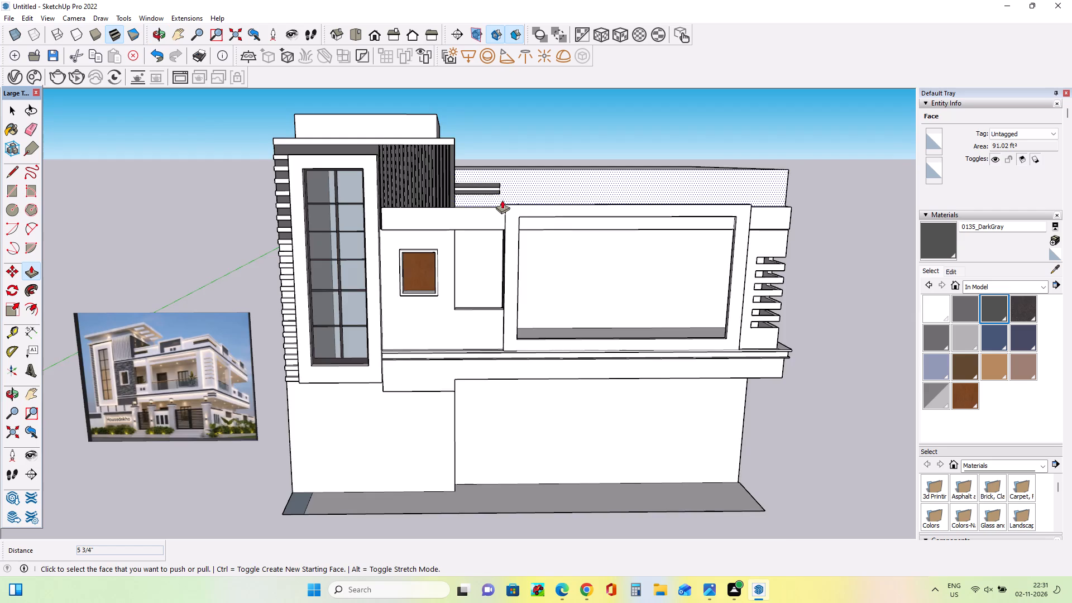
Draw a full-height rectangle about 19' by 6' 6 9/16" on the parapet's front face above the large balcony opening.
scroll(501, 199, "up", 3)
middle_click_drag(501, 198, 506, 208)
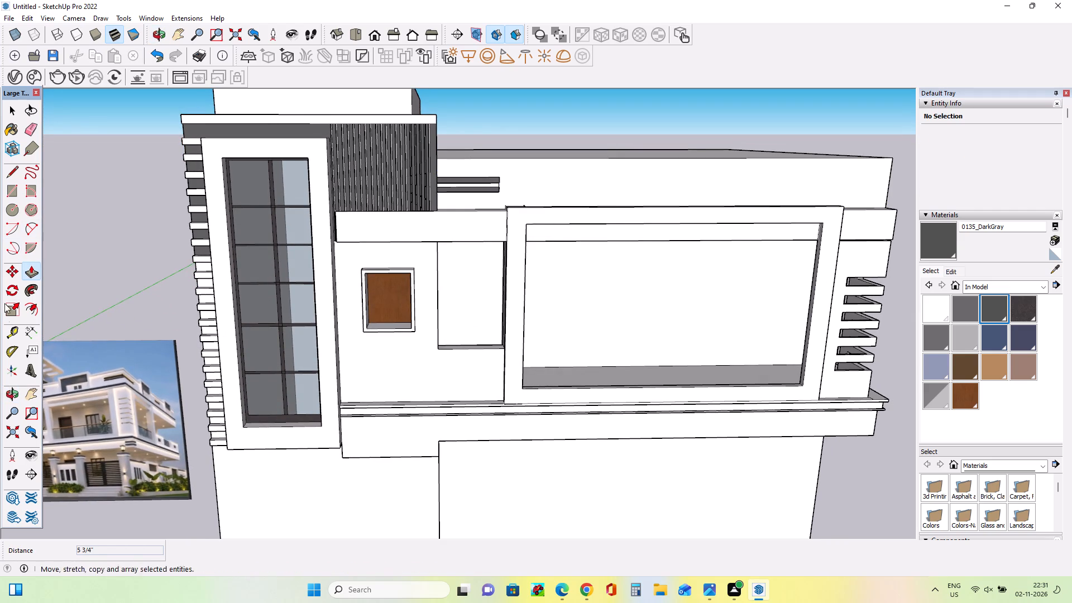
left_click(9, 197)
middle_click_drag(532, 286, 531, 312)
scroll(525, 222, "up", 2)
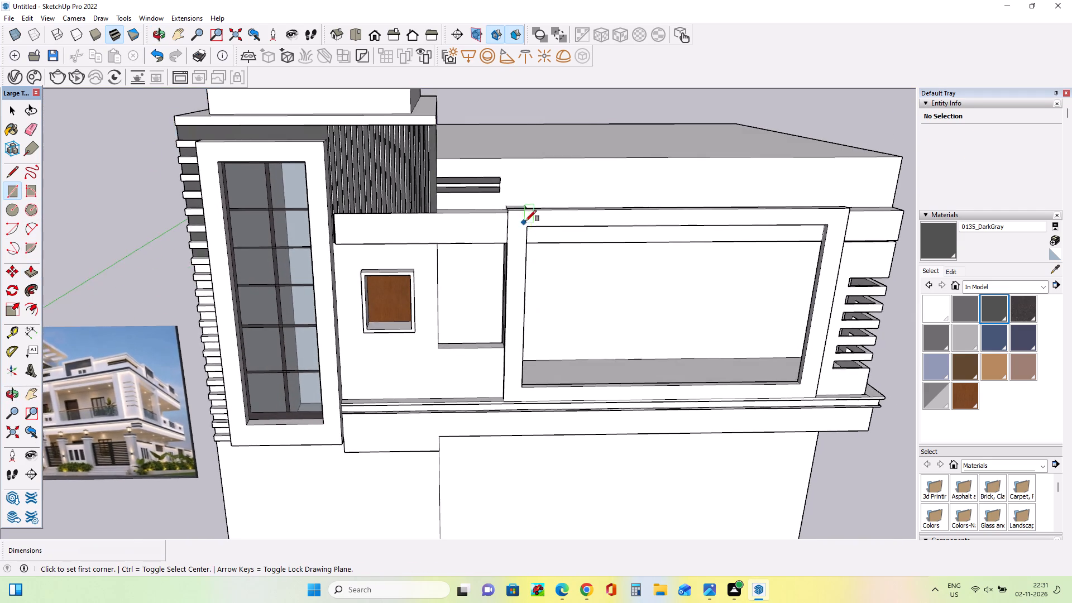
scroll(525, 221, "up", 1)
scroll(568, 209, "down", 4)
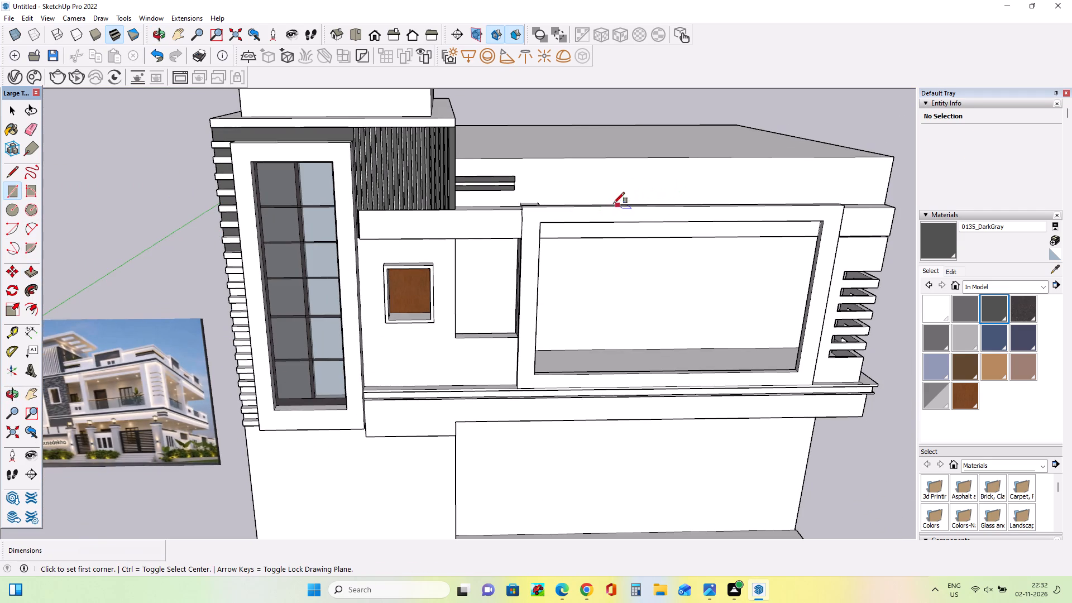
scroll(608, 203, "up", 3)
middle_click_drag(608, 203, 602, 246)
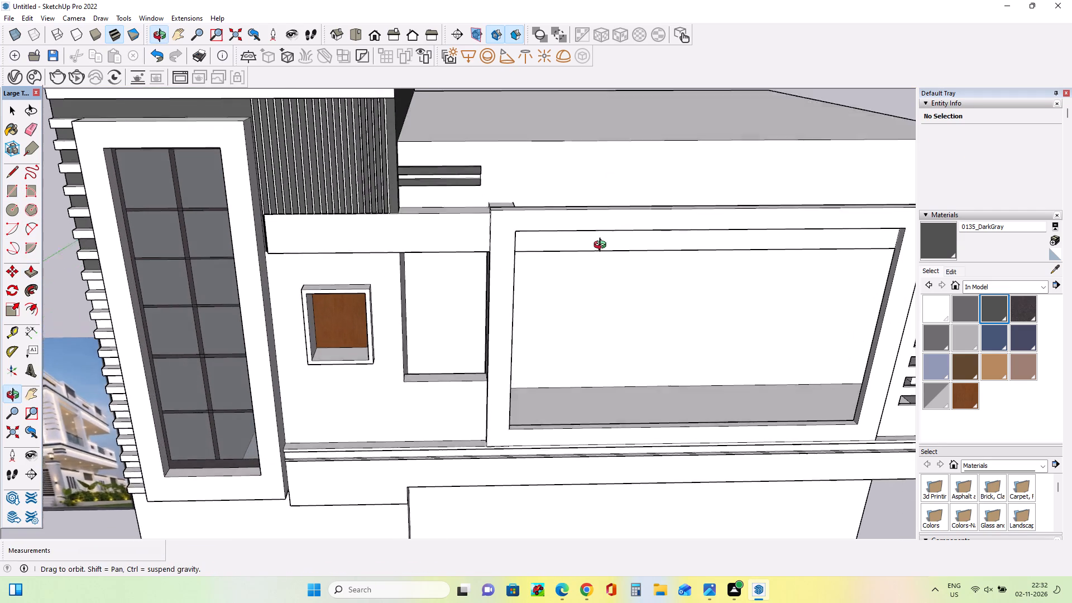
middle_click_drag(602, 246, 601, 248)
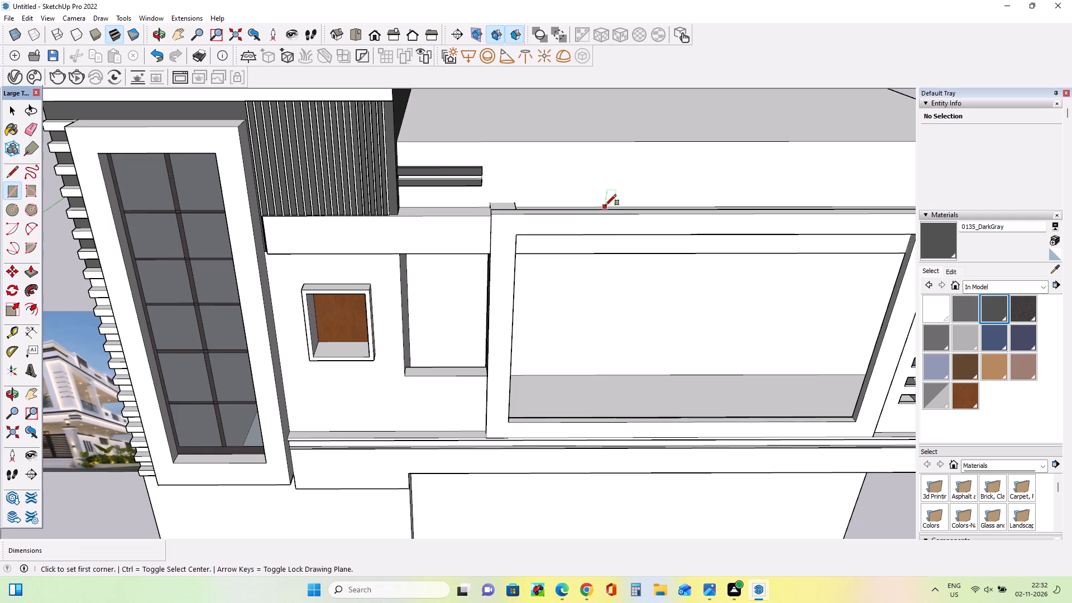
left_click(605, 205)
scroll(650, 164, "down", 8)
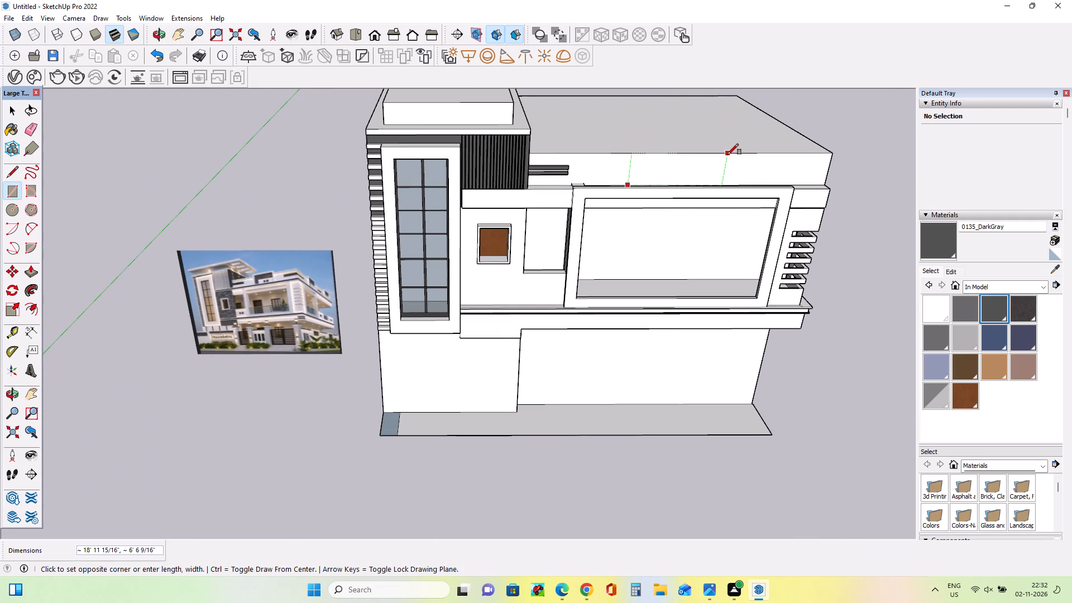
left_click(728, 155)
Examine the raised parapet sections in the reference image and compare them with the rectangle drawn on the parapet.
middle_click_drag(701, 193, 613, 248)
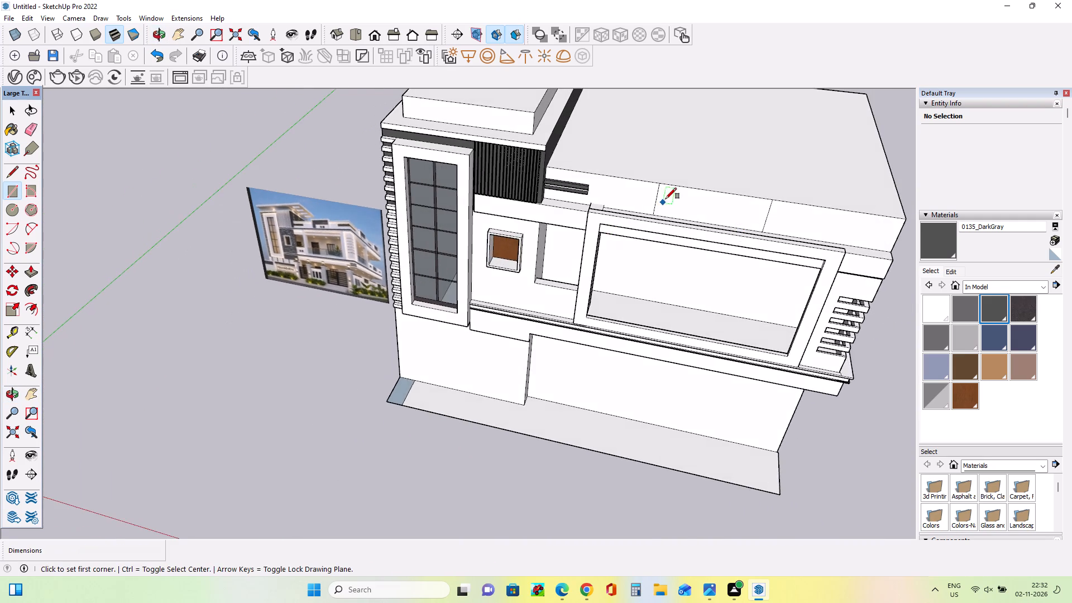
scroll(666, 197, "up", 3)
middle_click_drag(663, 210, 674, 210)
scroll(447, 188, "down", 7)
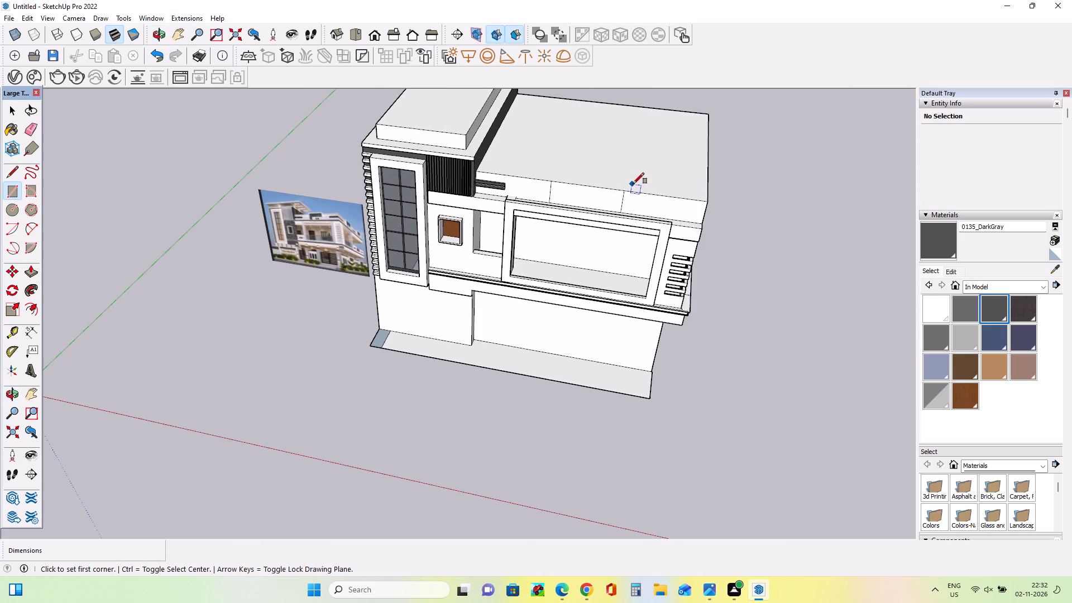
middle_click_drag(634, 181, 703, 88)
scroll(275, 281, "up", 3)
scroll(324, 281, "up", 9)
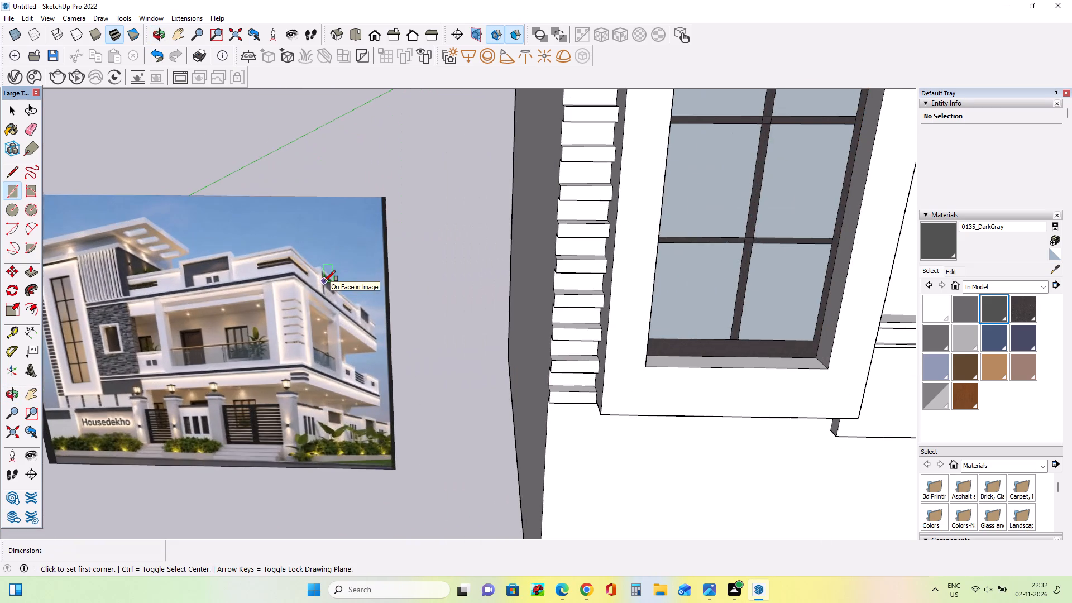
scroll(121, 295, "down", 14)
middle_click_drag(494, 231, 492, 252)
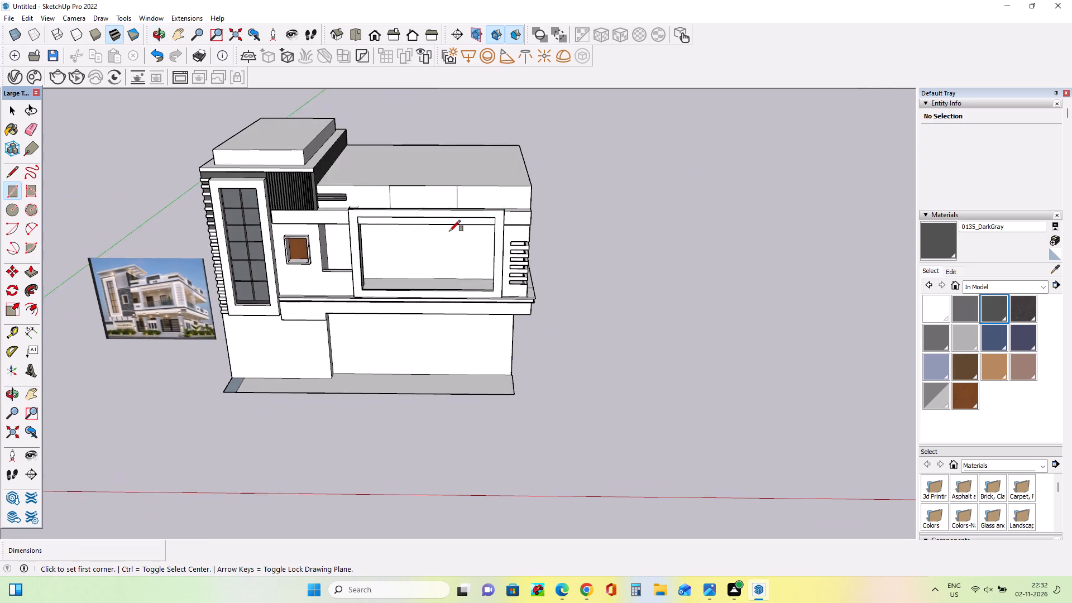
scroll(413, 172, "up", 4)
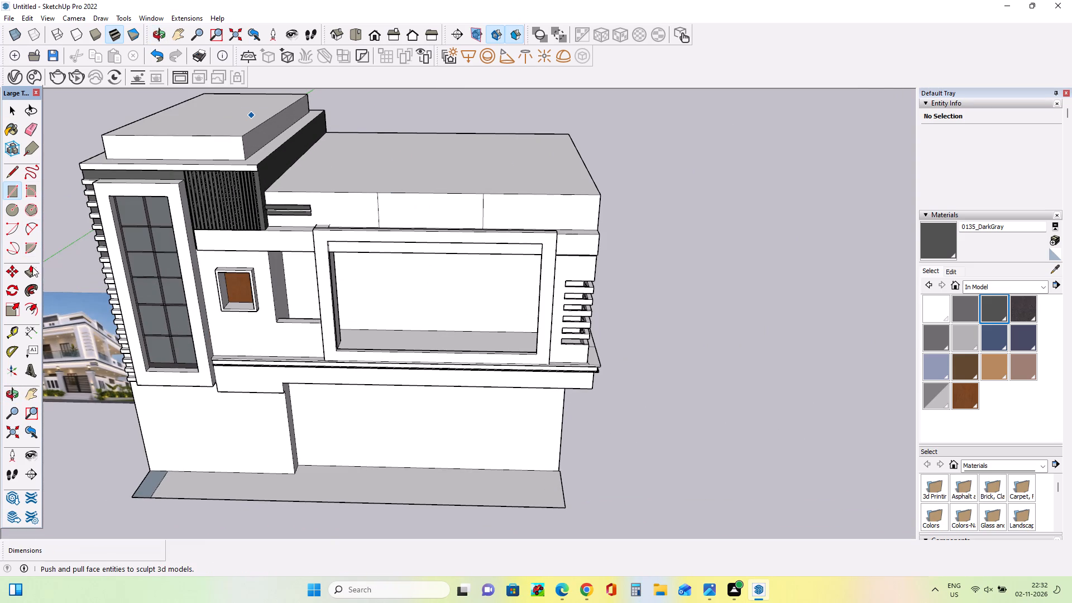
Raise the top face of the flat main roof about 10 3/16".
left_click(26, 276)
left_click(351, 184)
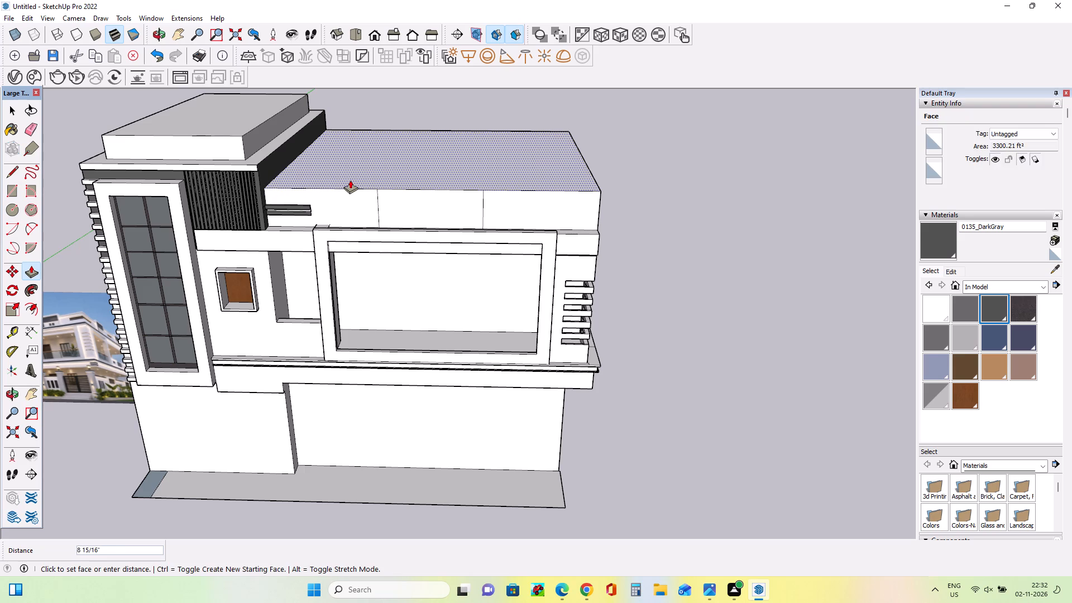
Draw a line about 61' 7 5/8" long across the parapet's front face, just below the roof's top edge.
middle_click_drag(391, 201, 424, 148)
scroll(424, 148, "down", 3)
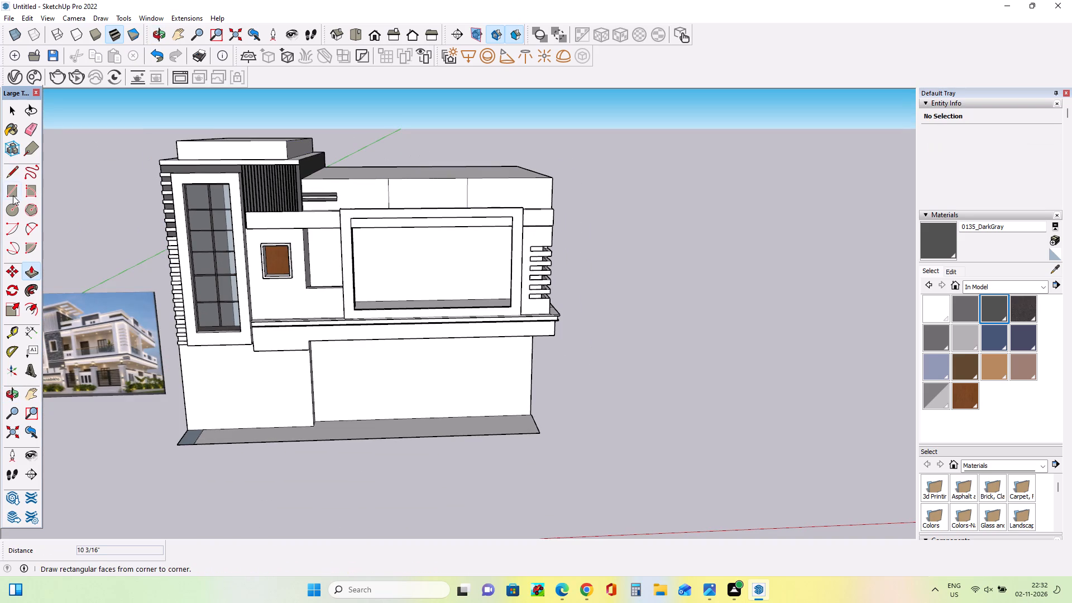
left_click(13, 173)
scroll(357, 185, "up", 6)
middle_click_drag(338, 174, 265, 199)
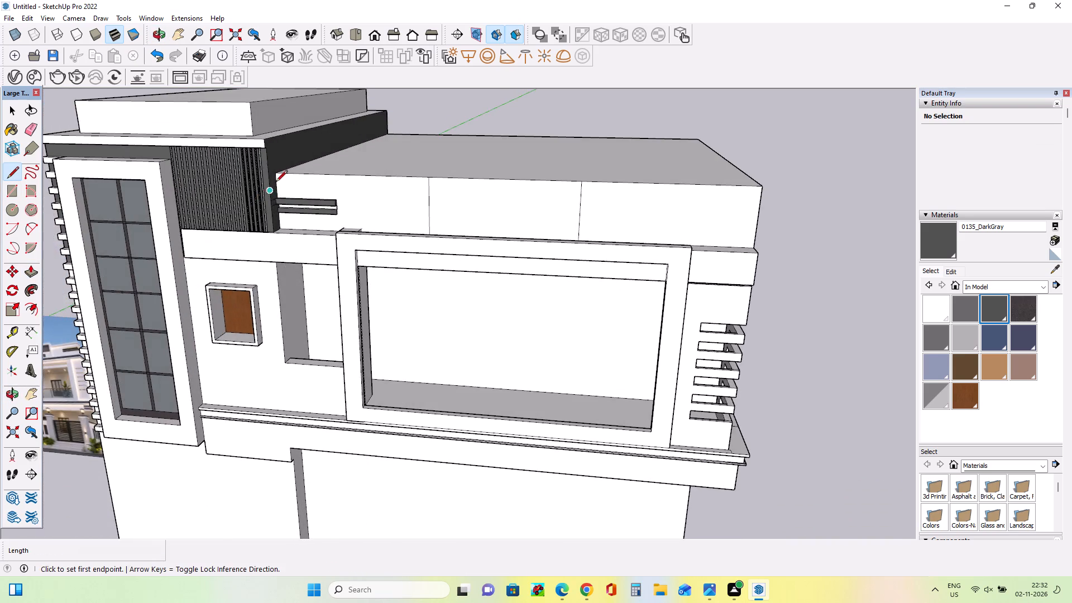
scroll(277, 180, "up", 9)
left_click(274, 174)
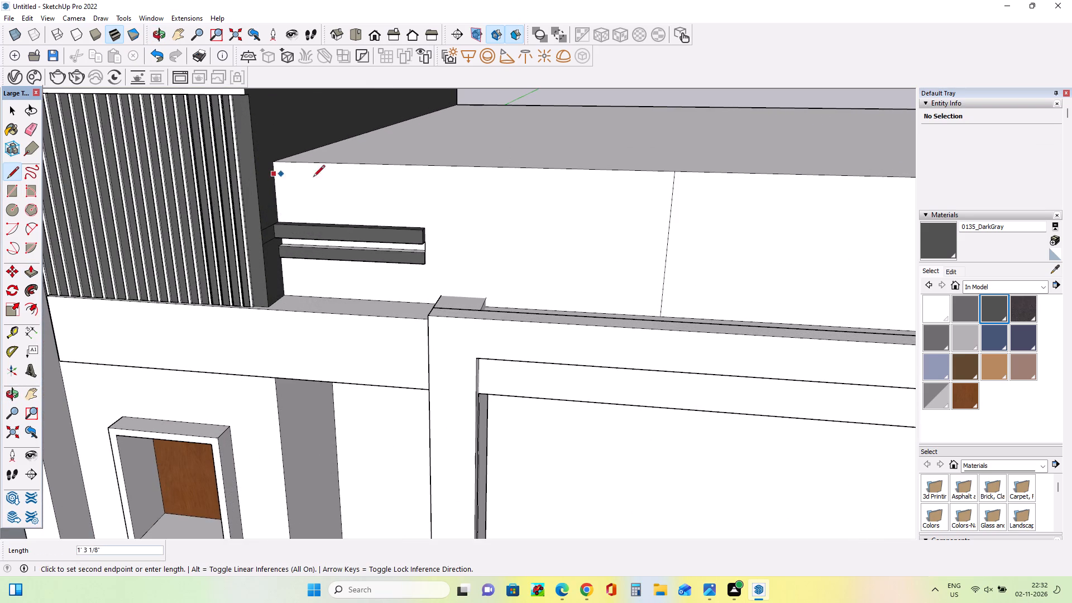
scroll(362, 178, "down", 14)
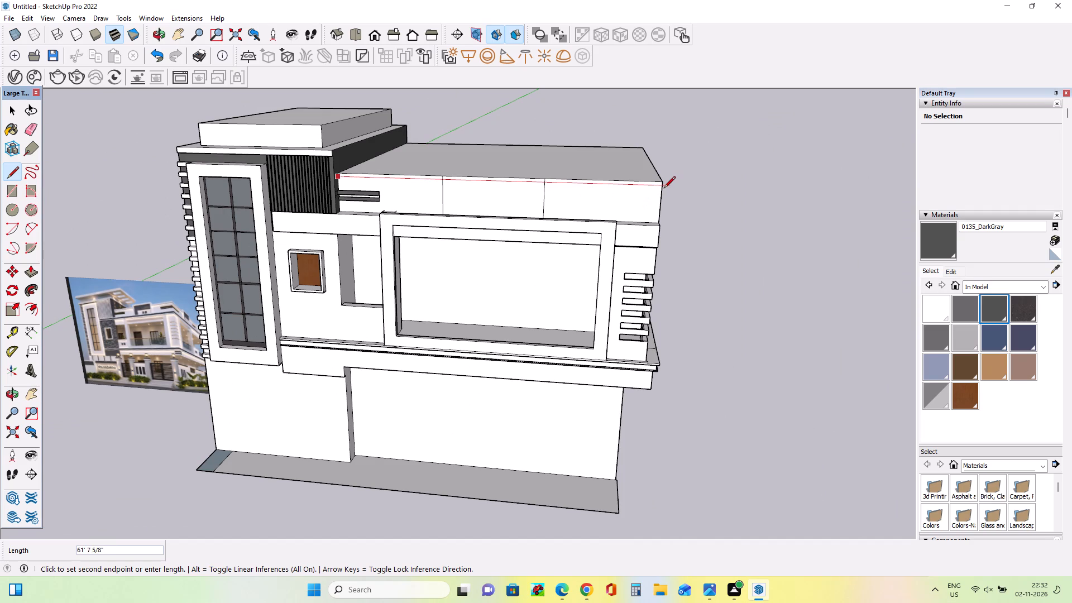
left_click(664, 189)
Erase the two short ends of the central rectangle's side lines above the new horizontal line.
middle_click_drag(657, 226, 673, 270)
scroll(413, 203, "up", 4)
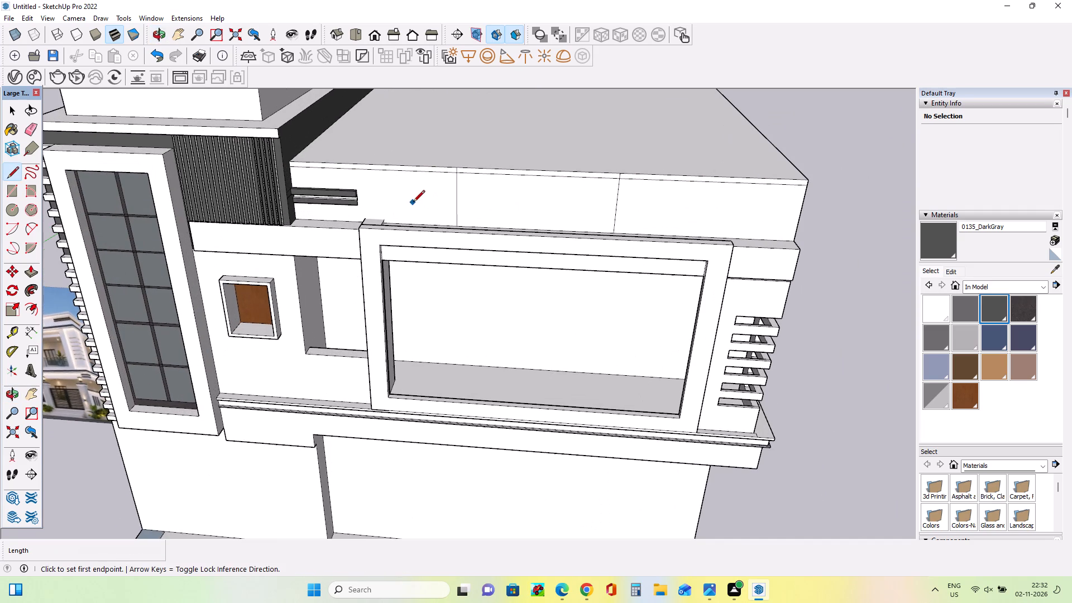
left_click(27, 122)
scroll(610, 208, "down", 3)
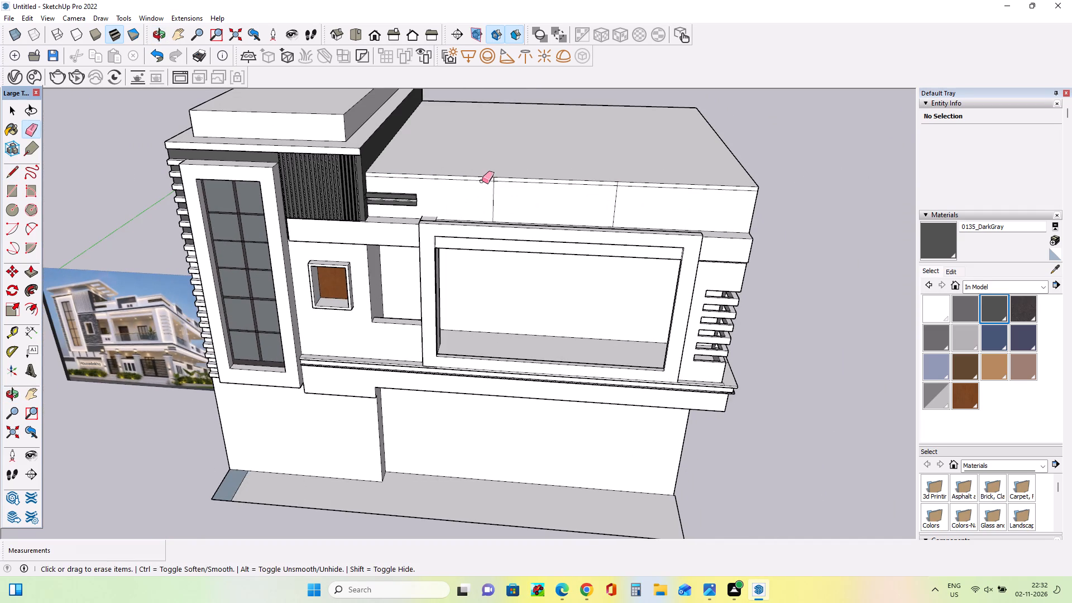
scroll(482, 181, "up", 11)
left_click_drag(481, 167, 497, 170)
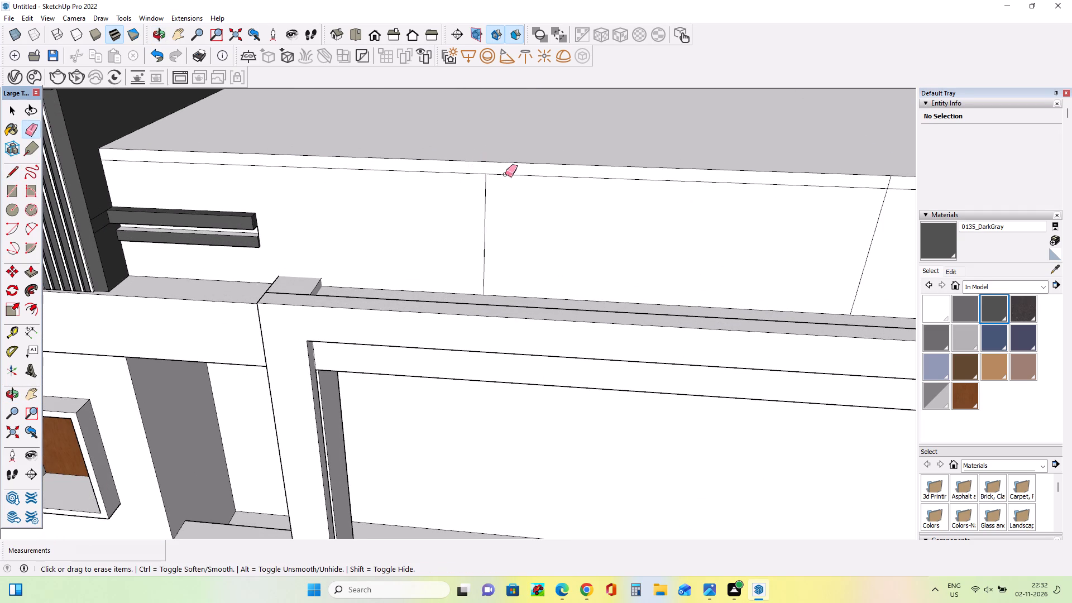
left_click_drag(887, 185, 898, 185)
Offset the central parapet rectangle's outline slightly inward to form a narrow border.
scroll(465, 227, "down", 3)
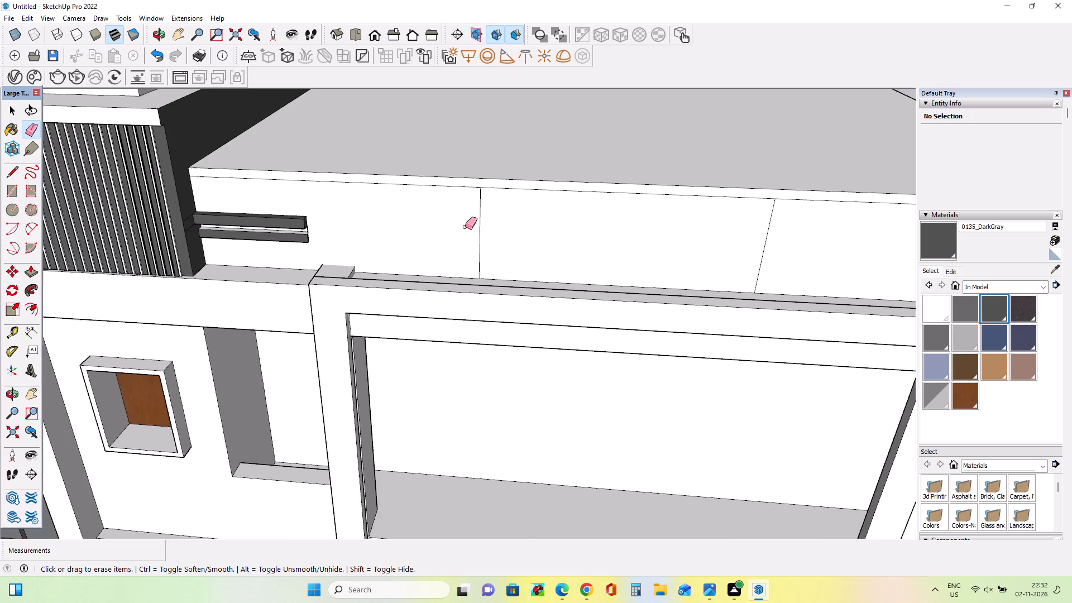
scroll(465, 227, "down", 11)
middle_click_drag(521, 230, 524, 250)
scroll(438, 226, "up", 3)
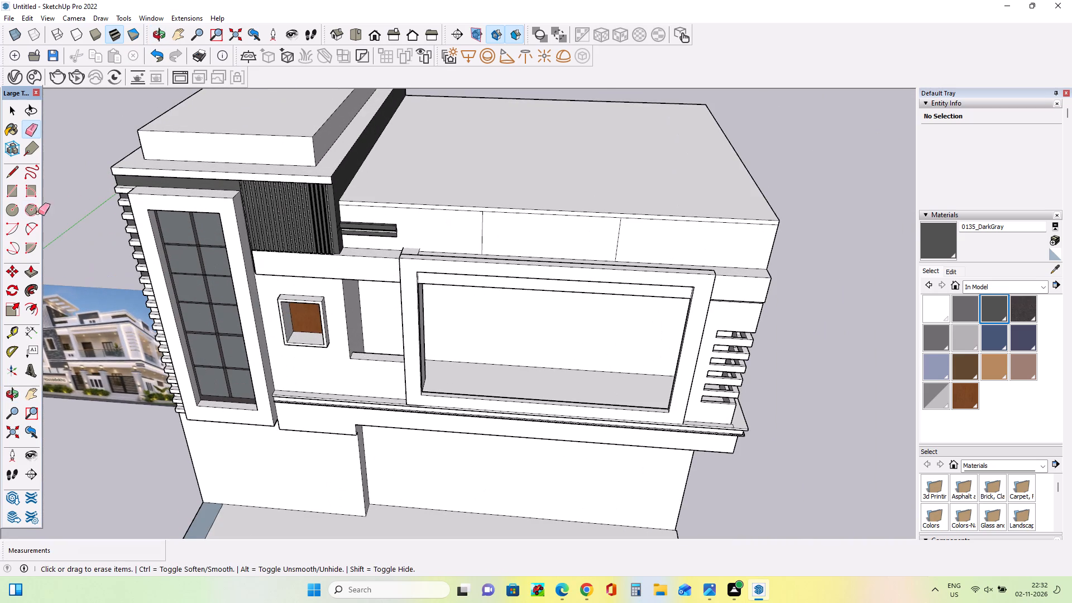
middle_click_drag(505, 233, 502, 219)
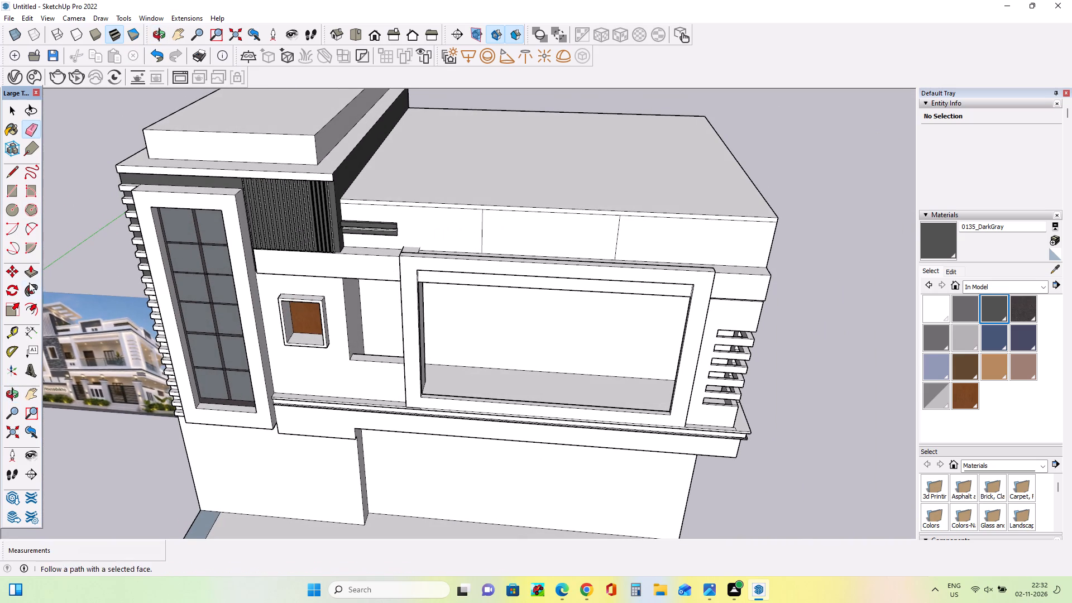
left_click(28, 272)
scroll(515, 286, "up", 3)
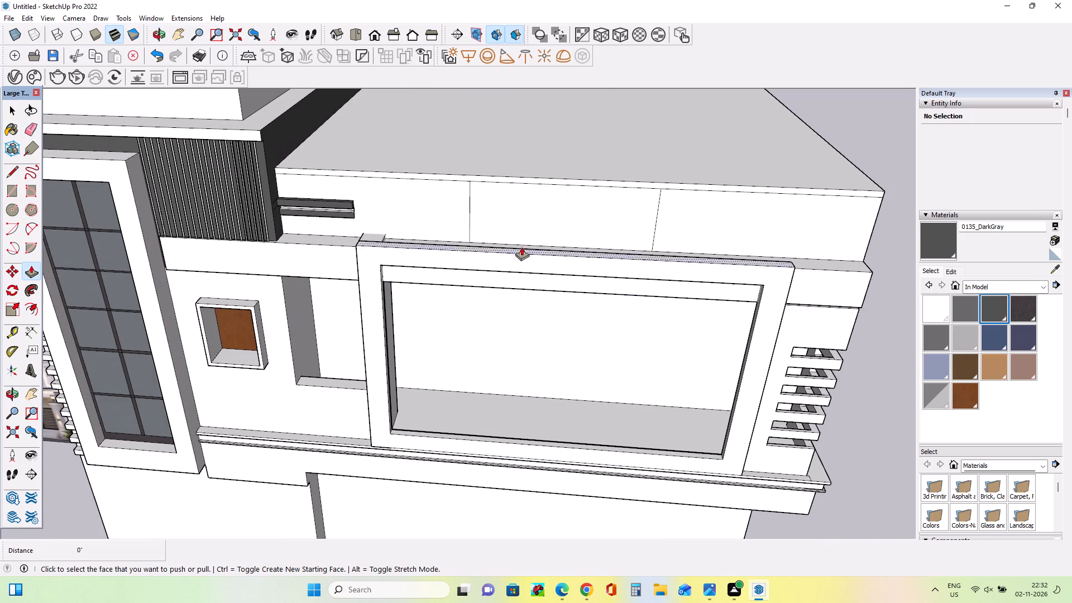
left_click(28, 304)
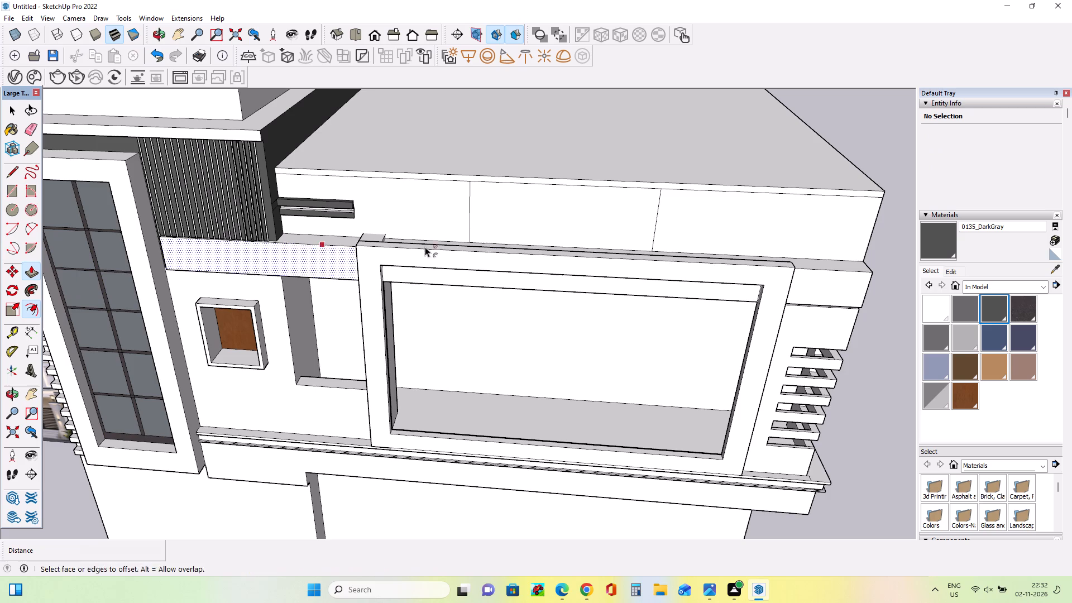
left_click_drag(501, 210, 502, 184)
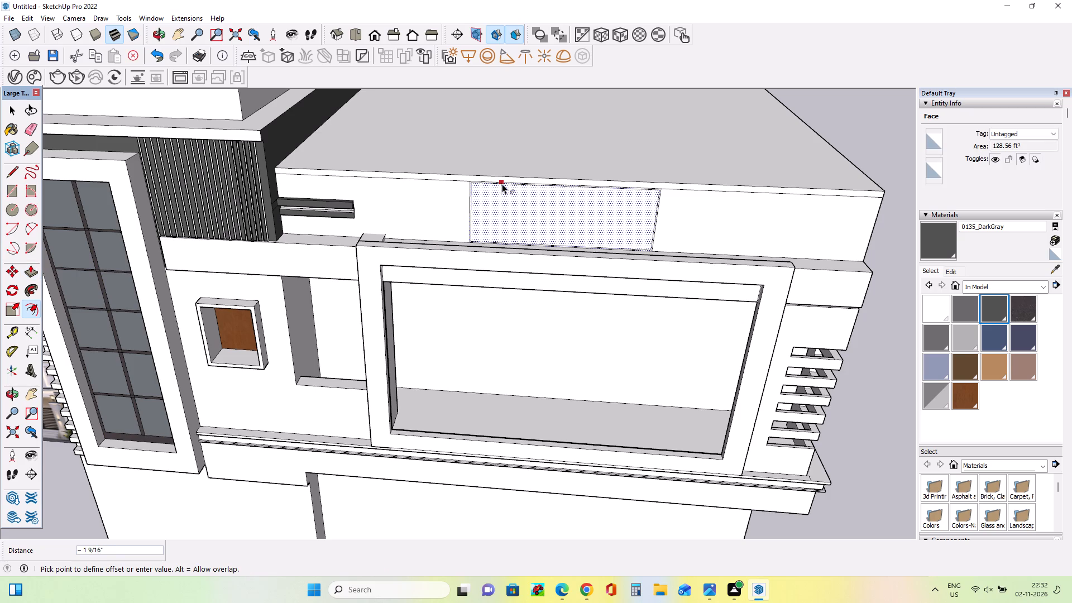
left_click_drag(502, 184, 502, 185)
Draw short lines extending both inner sides of the border down to the parapet's bottom edge.
middle_click_drag(515, 241, 522, 216)
scroll(542, 231, "down", 4)
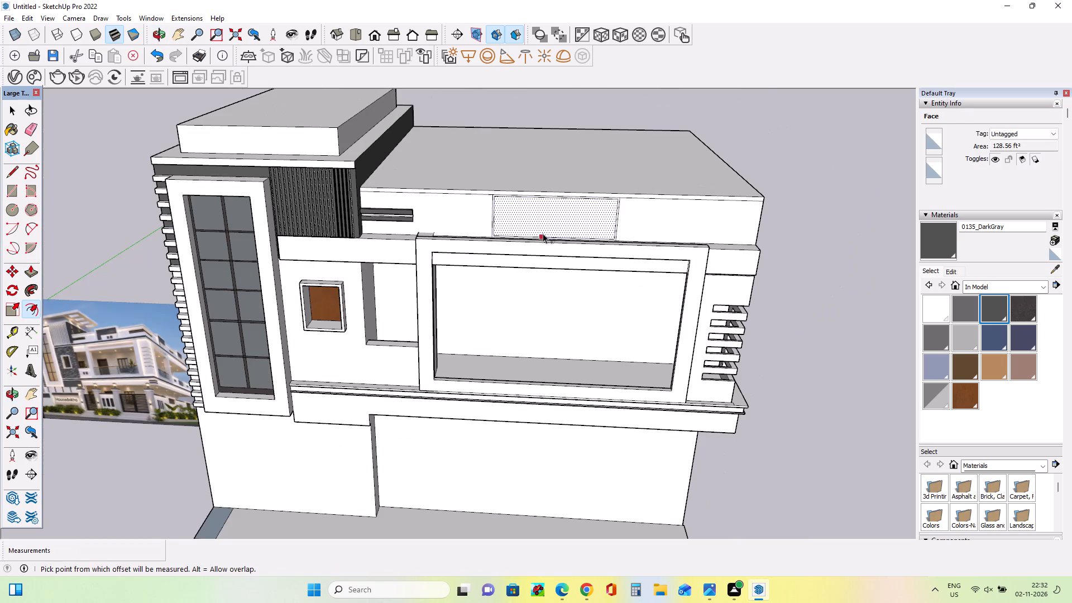
scroll(481, 242, "up", 3)
middle_click_drag(514, 248, 468, 308)
scroll(497, 238, "up", 4)
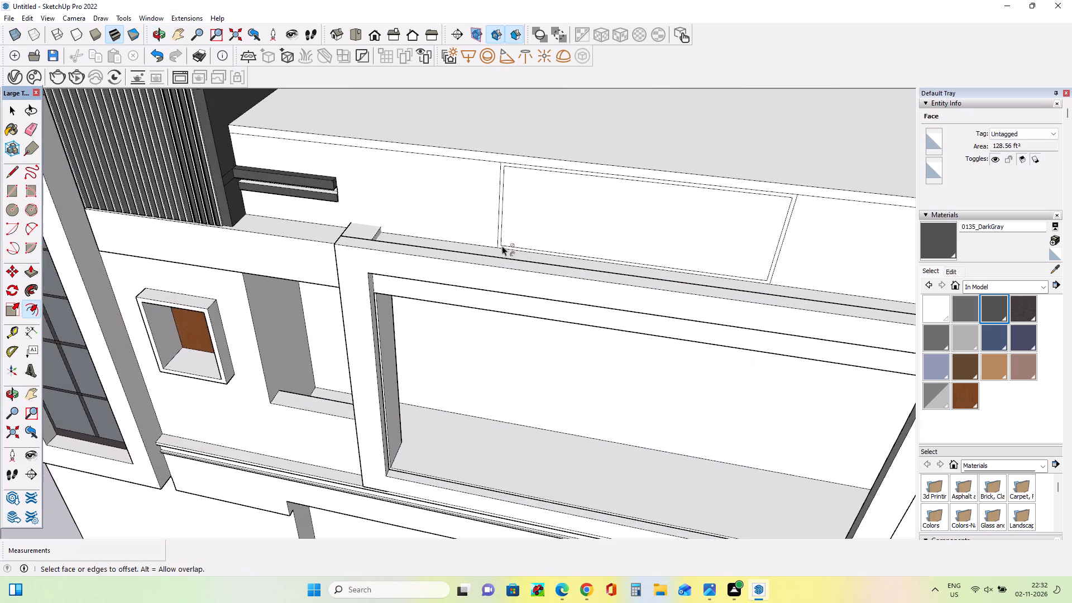
scroll(502, 246, "up", 5)
left_click(11, 171)
scroll(503, 260, "up", 4)
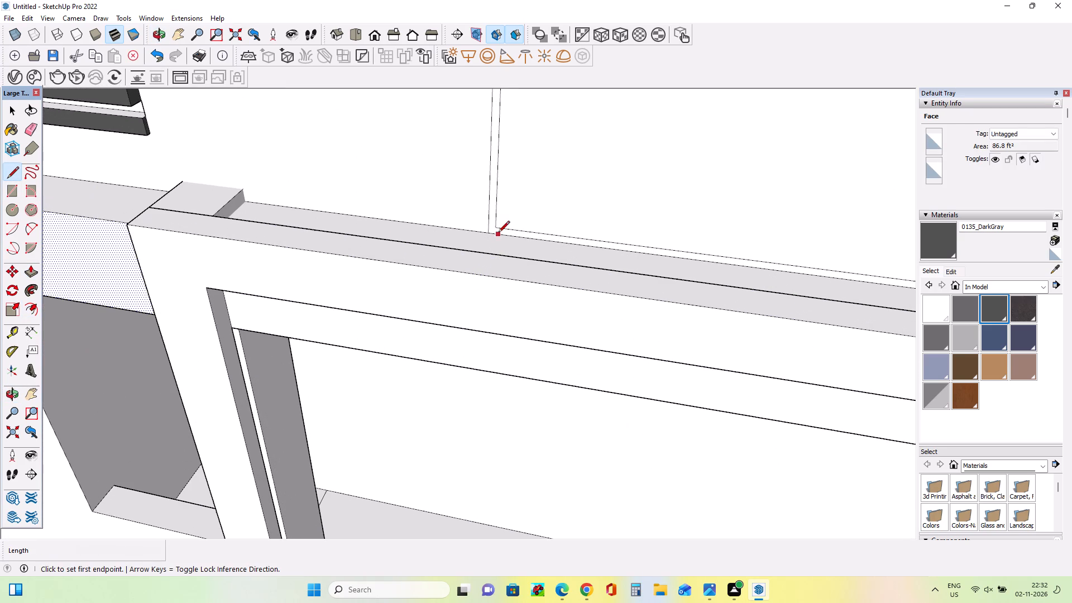
left_click(497, 229)
left_click(498, 236)
scroll(458, 264, "down", 9)
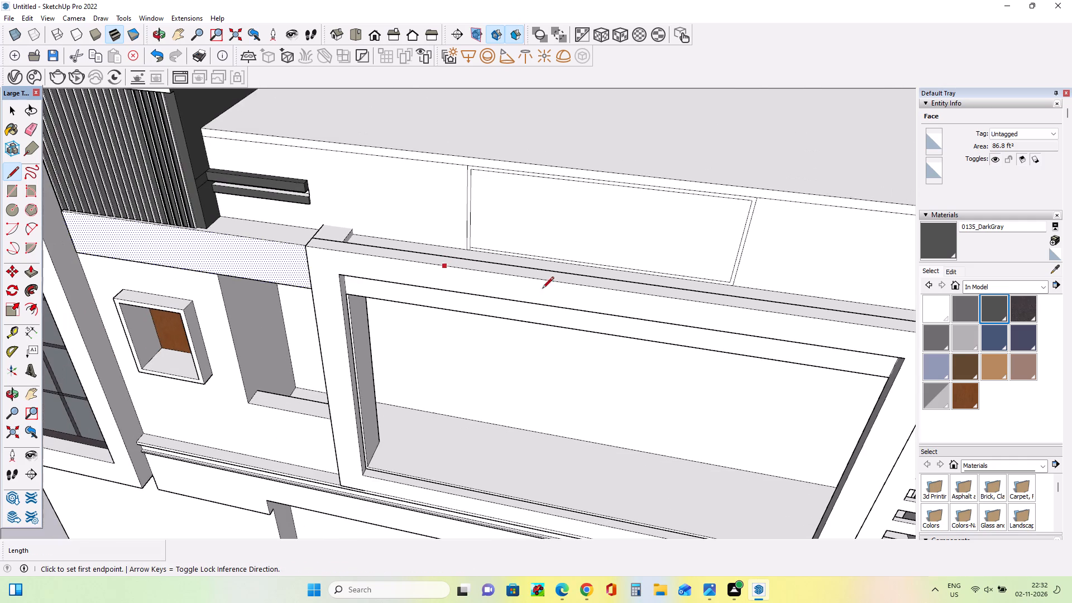
scroll(778, 284, "up", 9)
left_click(697, 279)
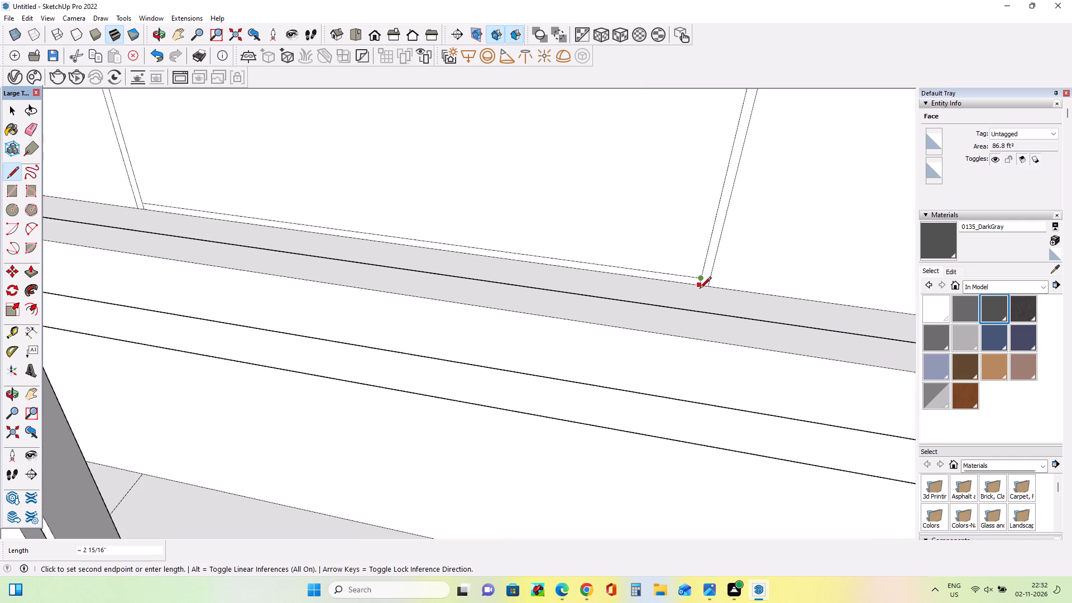
left_click(700, 289)
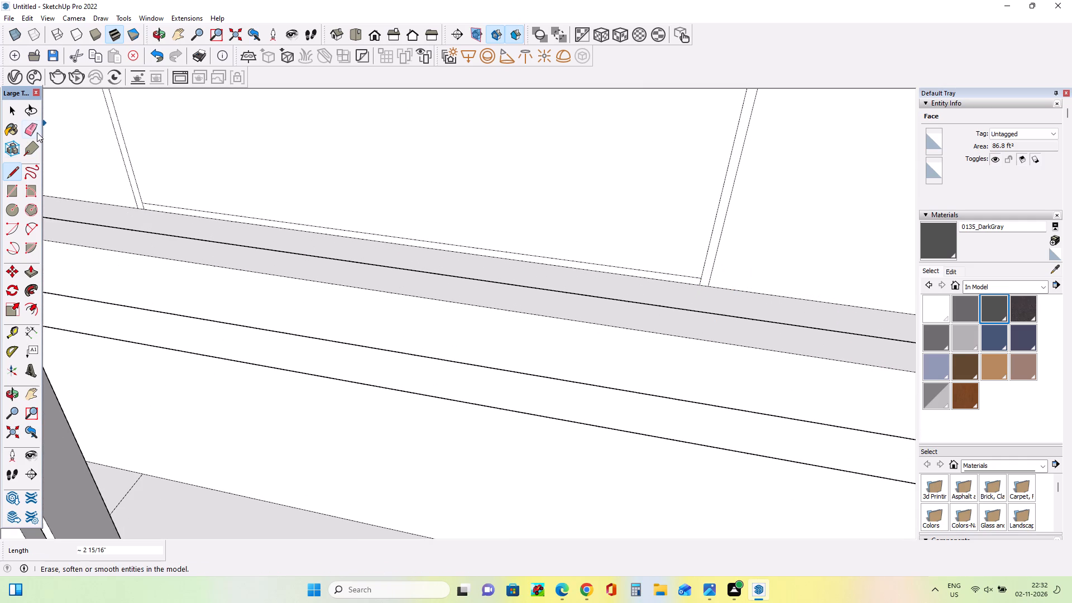
Erase the border's inner bottom line so the frame is open at its base.
left_click(37, 132)
left_click(489, 247)
left_click(491, 248)
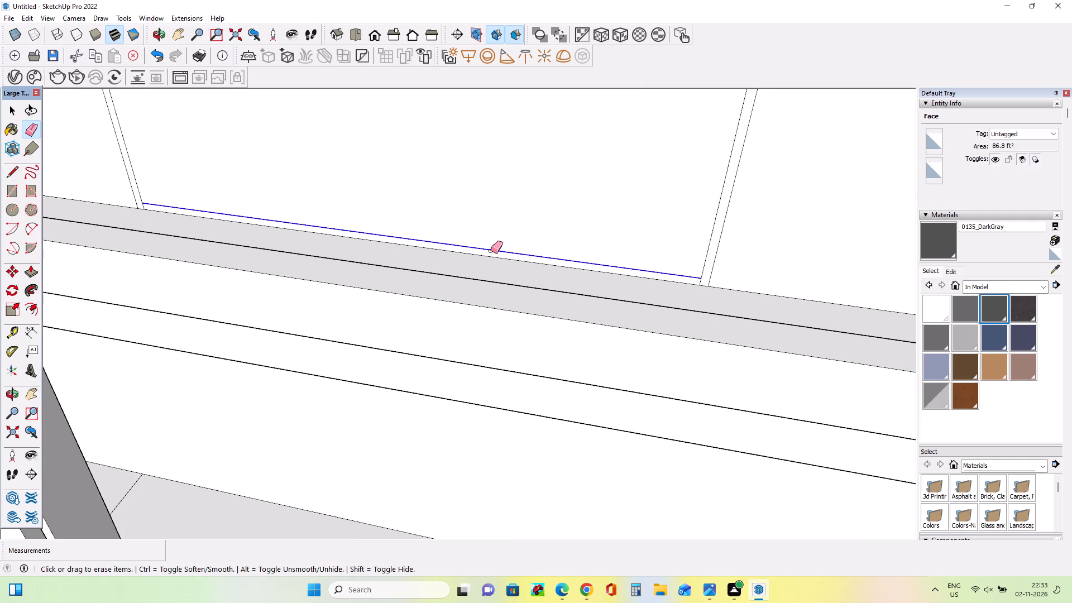
Pull the narrow three-sided frame on the central parapet forward about 2' 1 3/16".
scroll(528, 232, "down", 14)
middle_click_drag(523, 202, 569, 123)
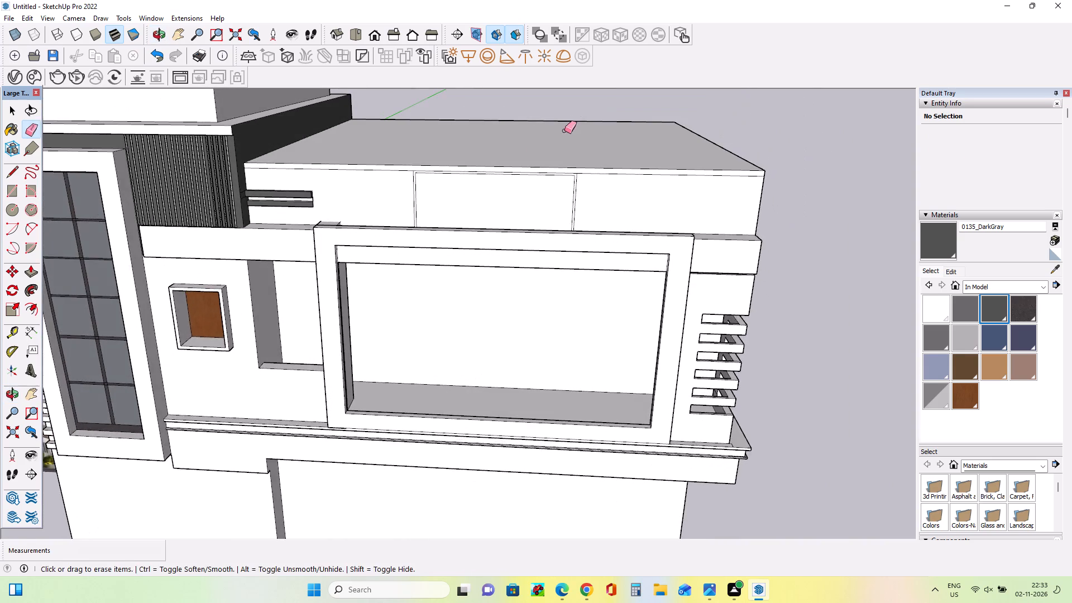
scroll(497, 164, "up", 2)
left_click(30, 270)
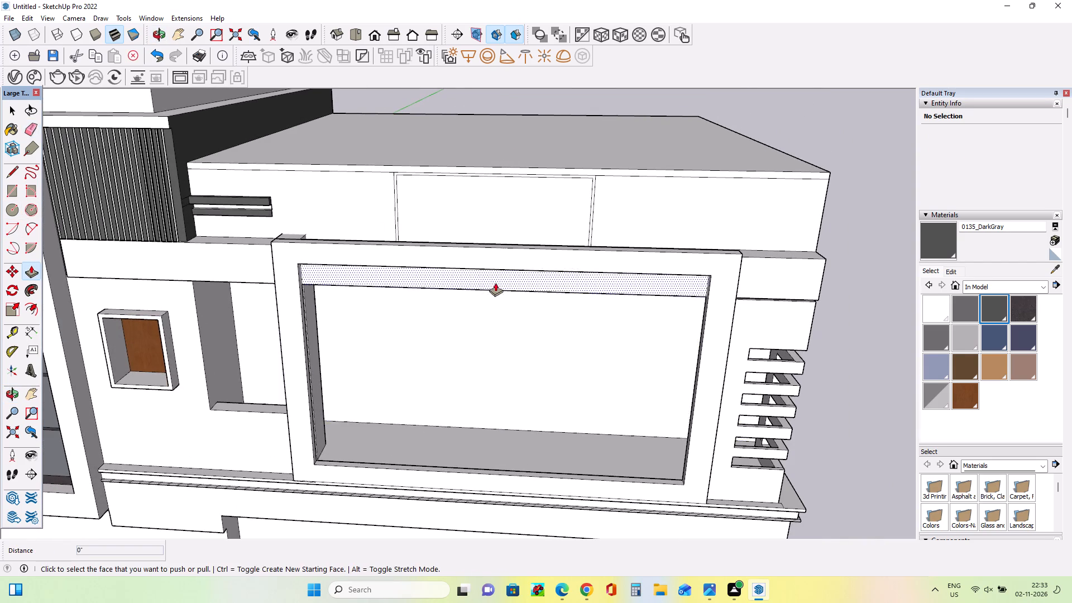
scroll(334, 210, "up", 5)
left_click_drag(425, 240, 425, 253)
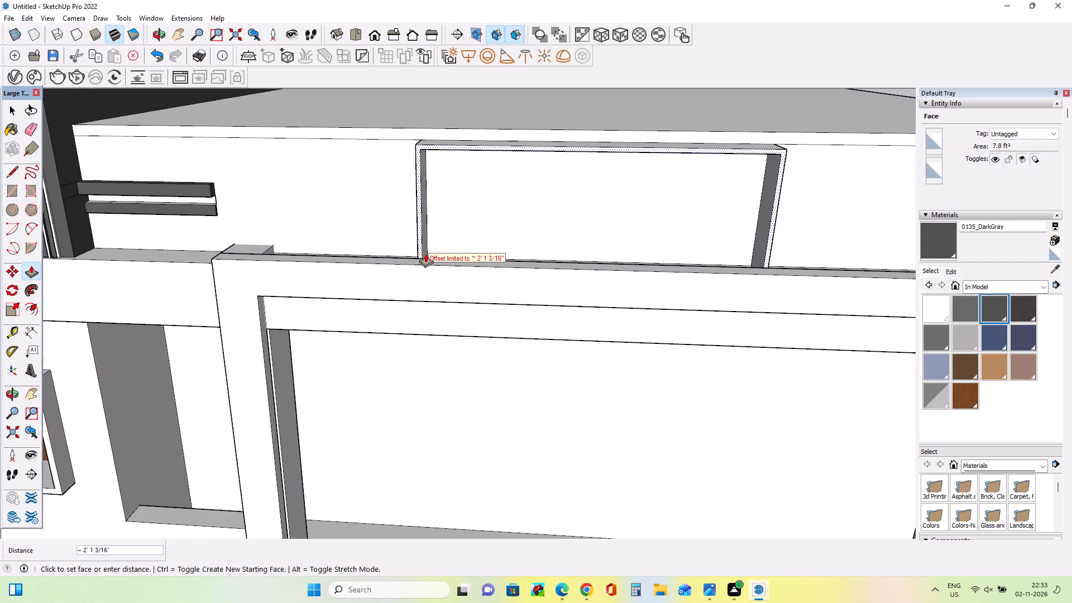
left_click_drag(425, 253, 422, 251)
Examine the raised central parapet section in the reference image.
scroll(502, 270, "down", 6)
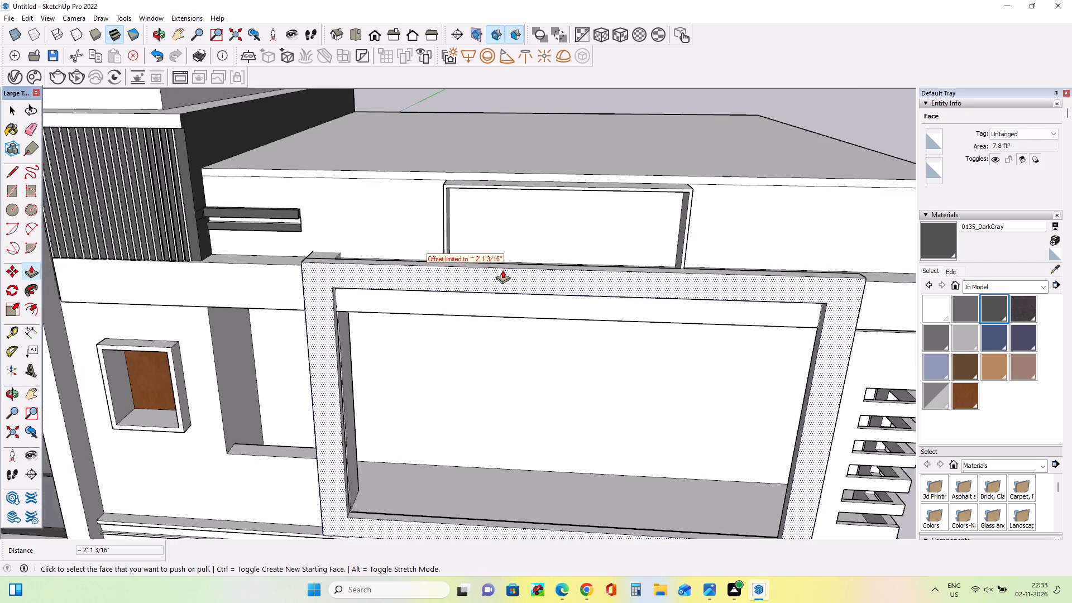
scroll(502, 270, "down", 8)
middle_click_drag(501, 264, 498, 282)
scroll(179, 338, "up", 8)
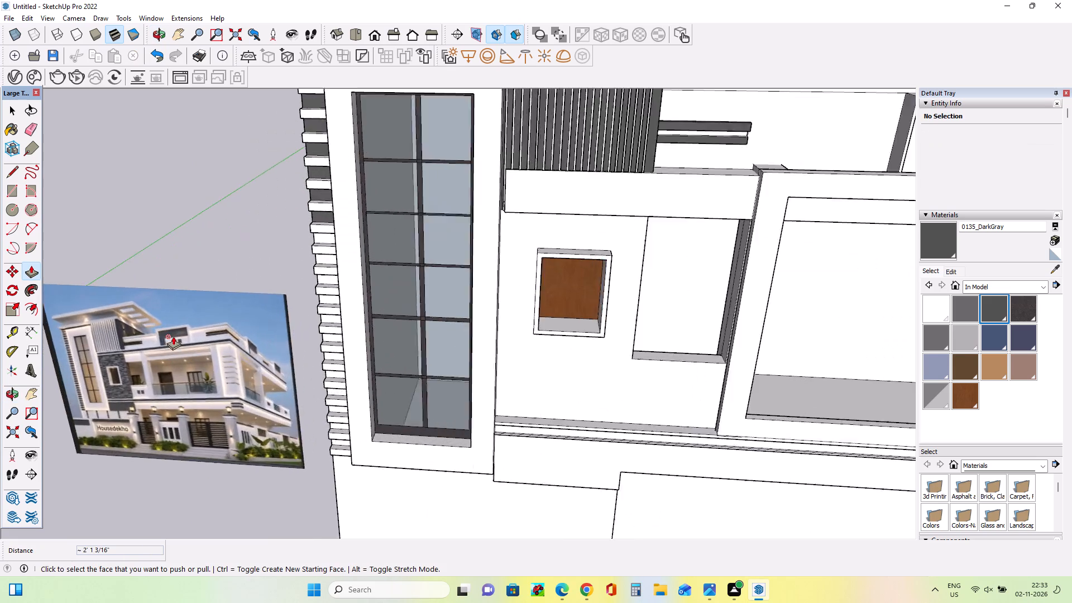
scroll(173, 336, "up", 9)
scroll(167, 334, "down", 6)
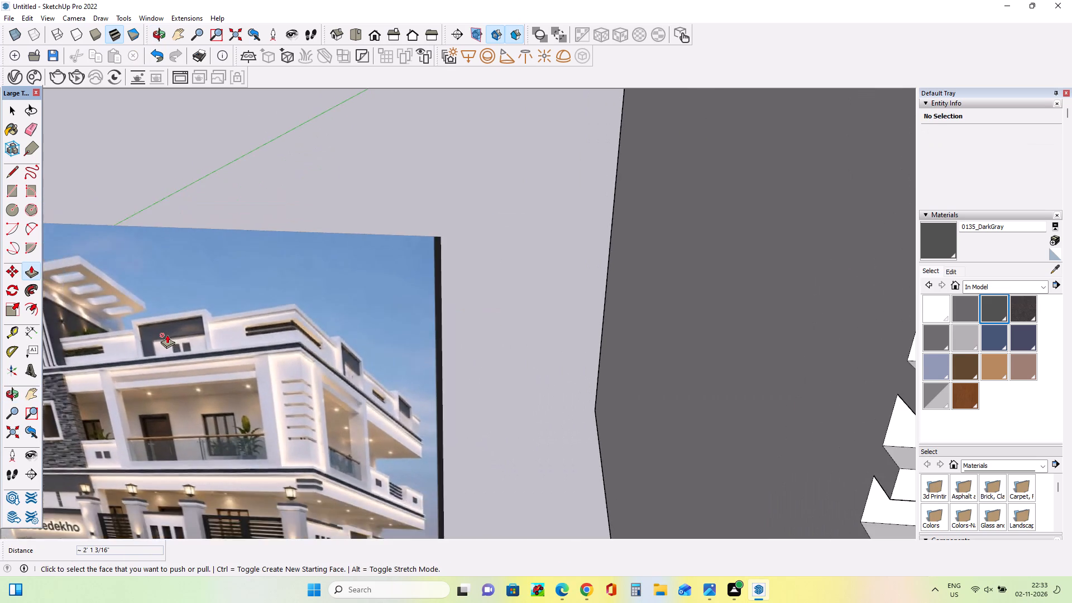
scroll(167, 334, "down", 13)
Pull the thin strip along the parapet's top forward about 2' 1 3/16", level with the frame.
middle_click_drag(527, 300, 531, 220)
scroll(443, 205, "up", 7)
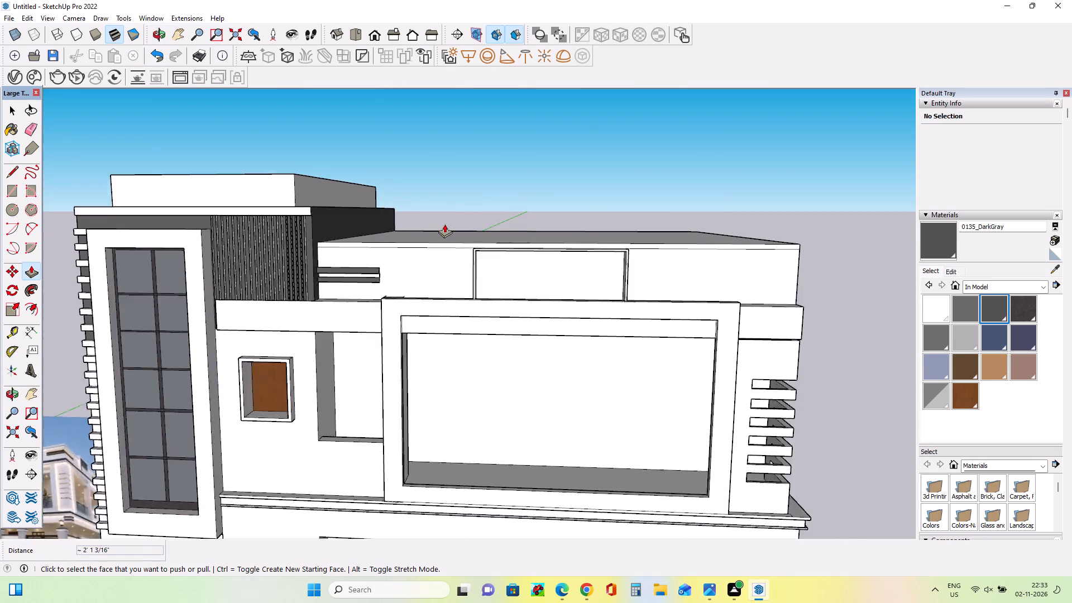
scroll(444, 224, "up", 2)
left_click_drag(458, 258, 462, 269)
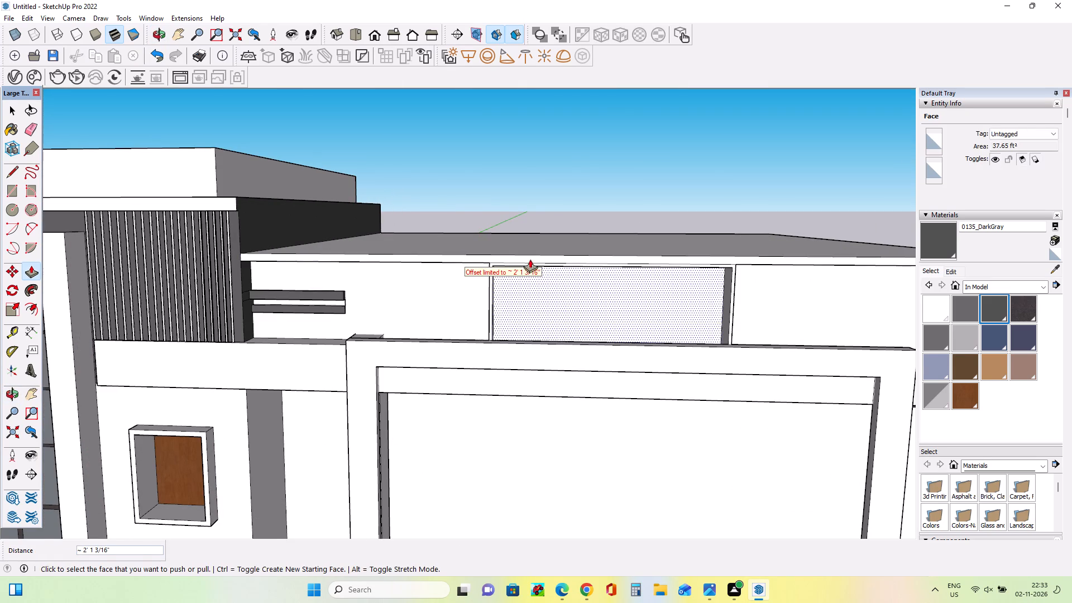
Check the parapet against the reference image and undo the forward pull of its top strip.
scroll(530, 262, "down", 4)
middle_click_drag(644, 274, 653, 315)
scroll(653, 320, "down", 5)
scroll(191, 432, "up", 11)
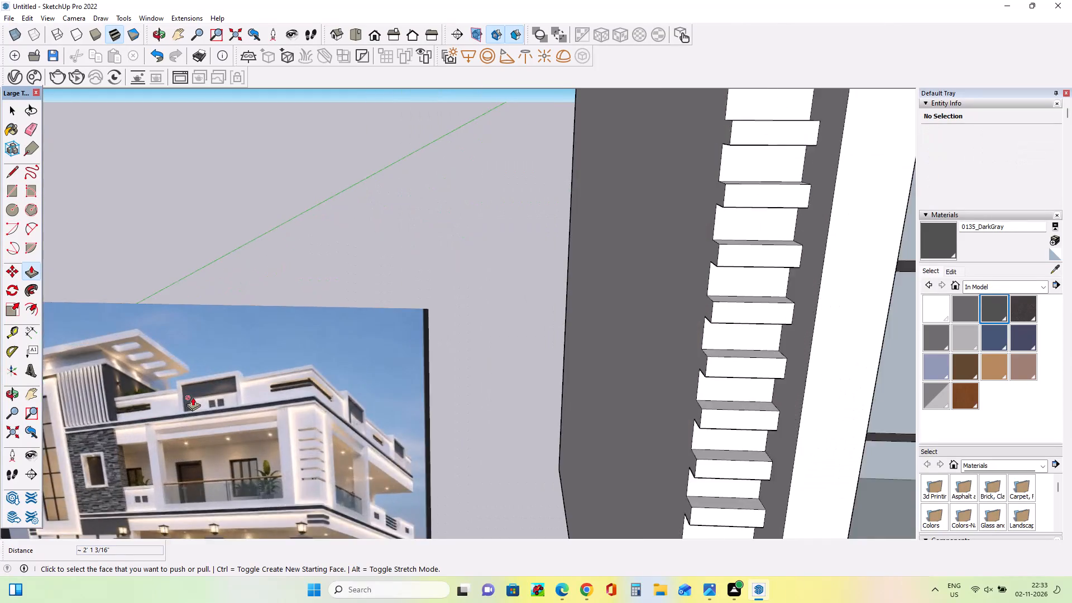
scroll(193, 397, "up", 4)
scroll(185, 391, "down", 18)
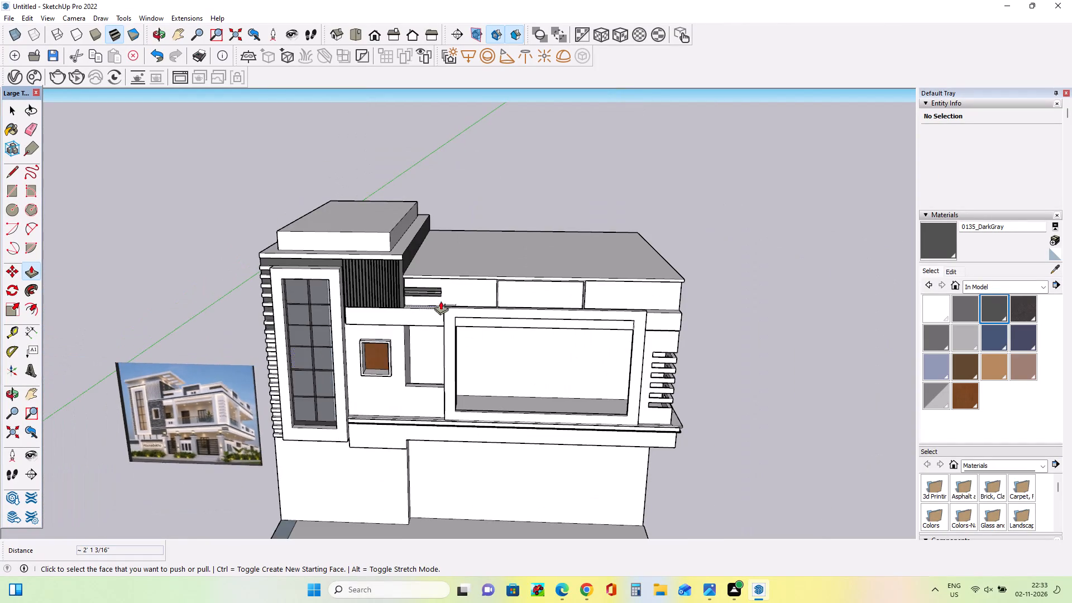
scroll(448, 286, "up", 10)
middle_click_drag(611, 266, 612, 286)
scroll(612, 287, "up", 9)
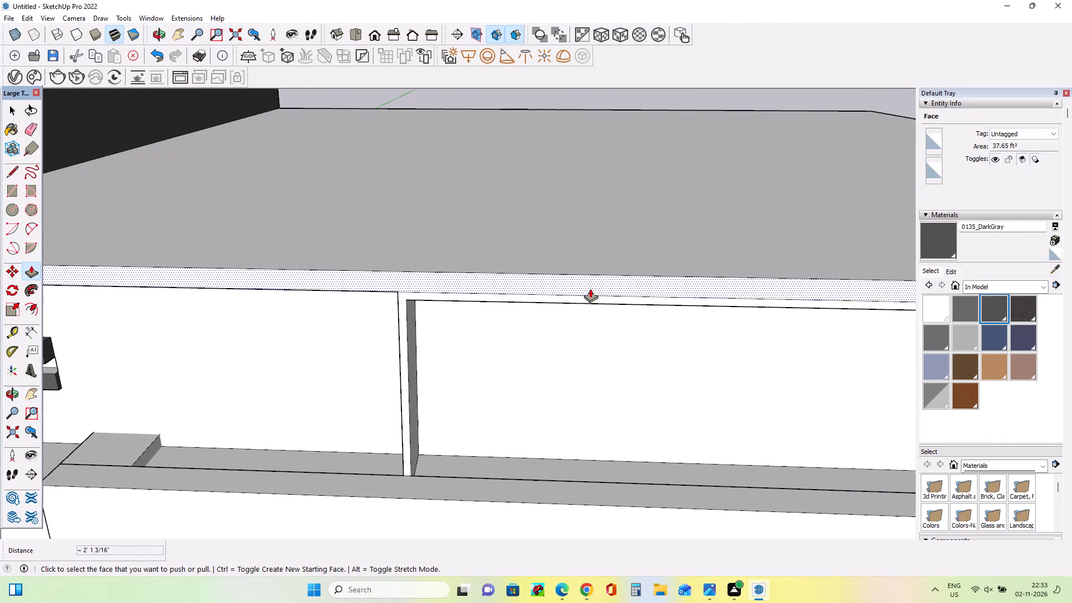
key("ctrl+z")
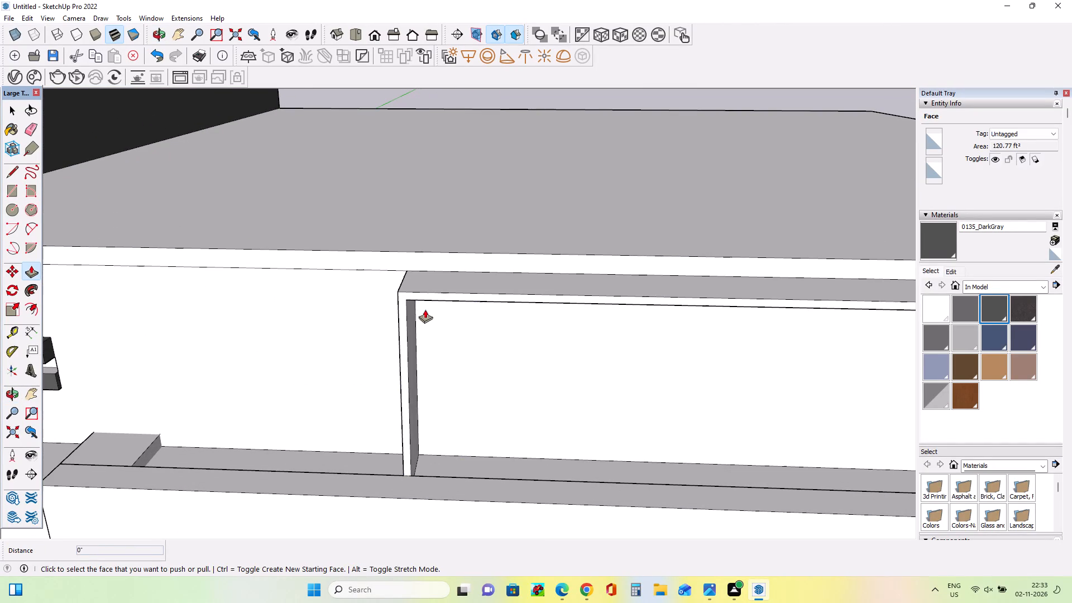
Heighten the projecting frame above the parapet by raising its top face and lifting the top bar's underside about 1' 15/16".
left_click_drag(439, 283, 433, 250)
left_click_drag(429, 266, 429, 245)
middle_click_drag(389, 348, 442, 220)
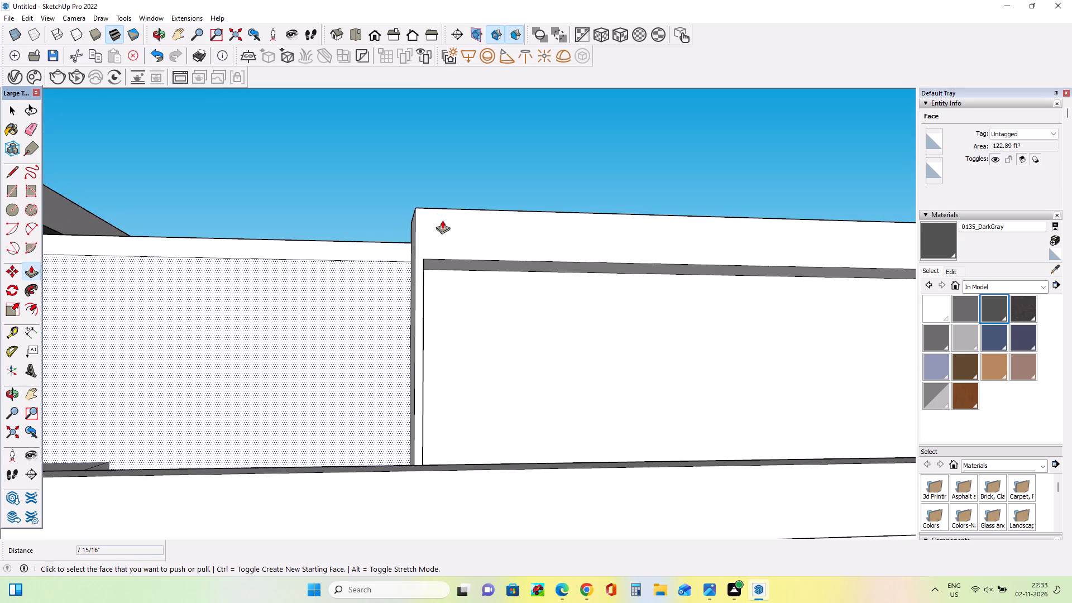
left_click_drag(446, 265, 451, 231)
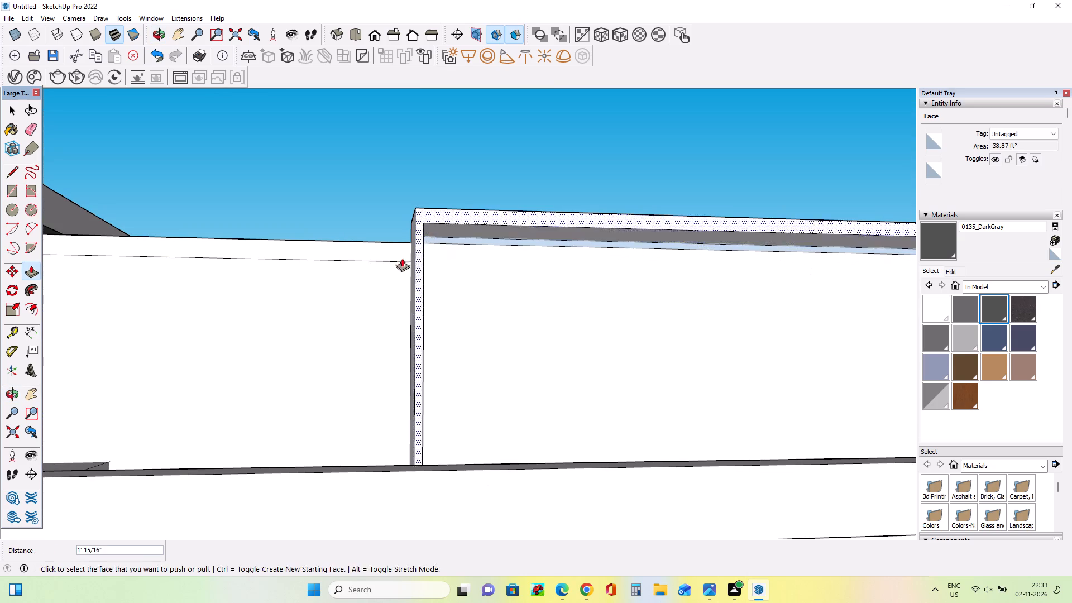
Push/pull the thin top strip of the parapet left of the raised frame until it projects about 7 3/16" from the wall.
middle_click_drag(402, 269, 400, 313)
scroll(393, 213, "up", 4)
scroll(390, 237, "down", 6)
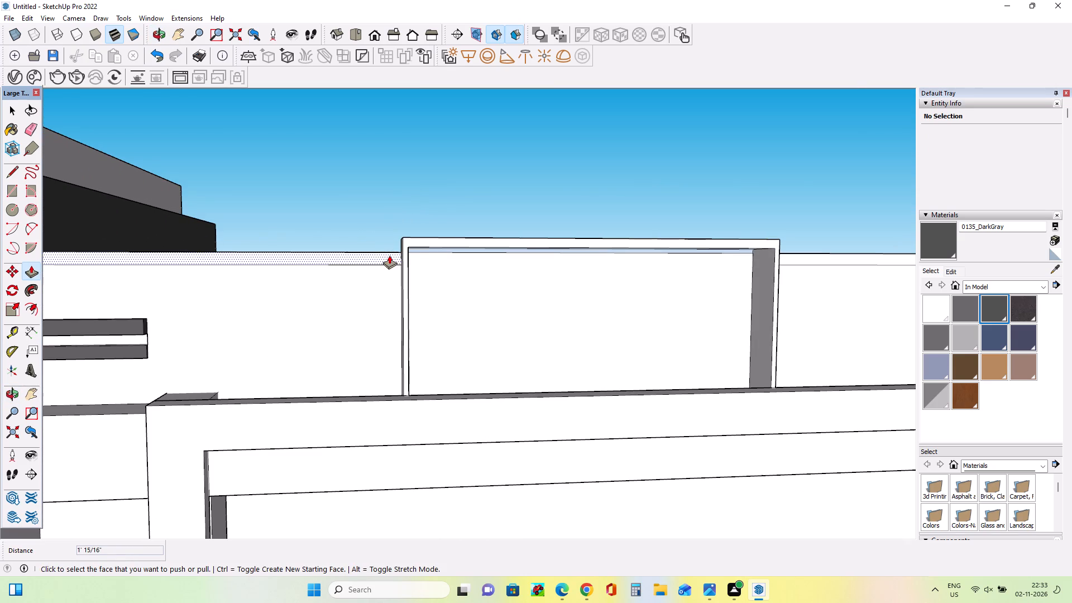
left_click(389, 255)
middle_click_drag(460, 273, 310, 341)
scroll(371, 270, "up", 3)
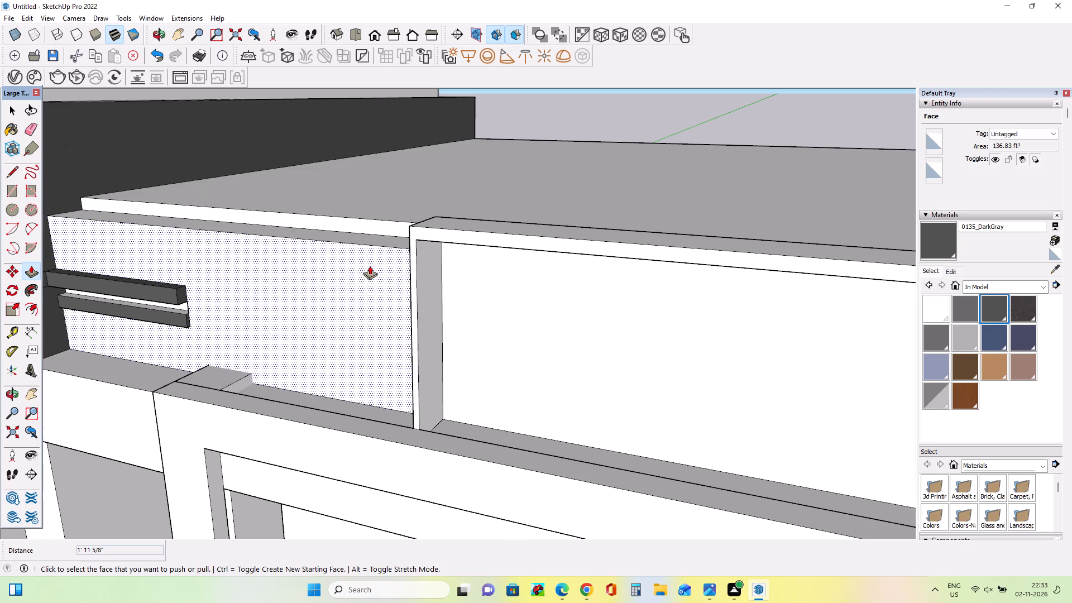
left_click_drag(355, 221, 328, 252)
left_click_drag(381, 236, 375, 243)
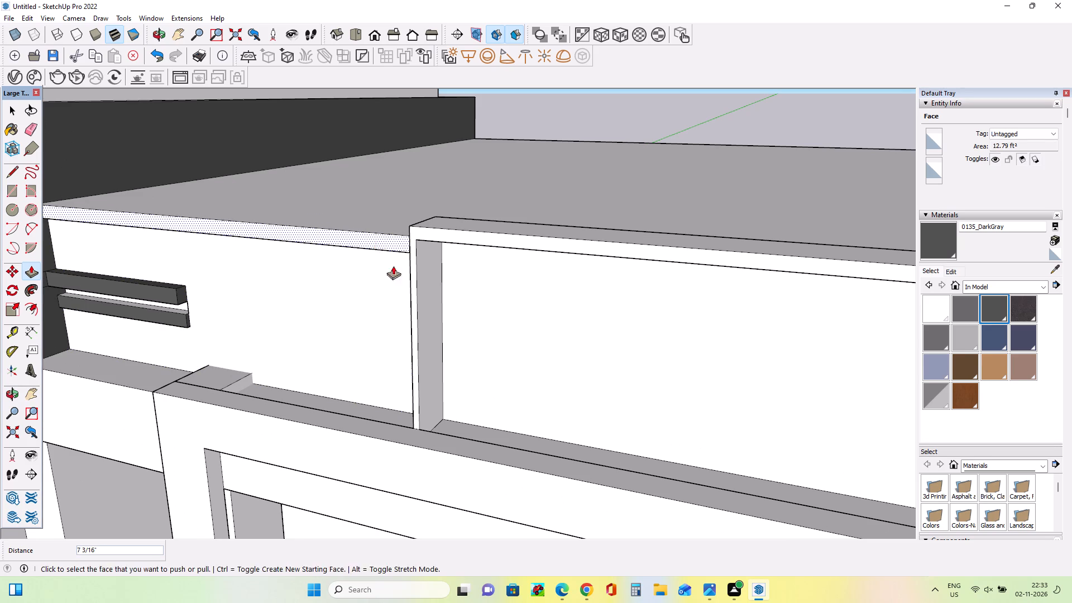
middle_click_drag(454, 298, 410, 227)
scroll(410, 227, "down", 1)
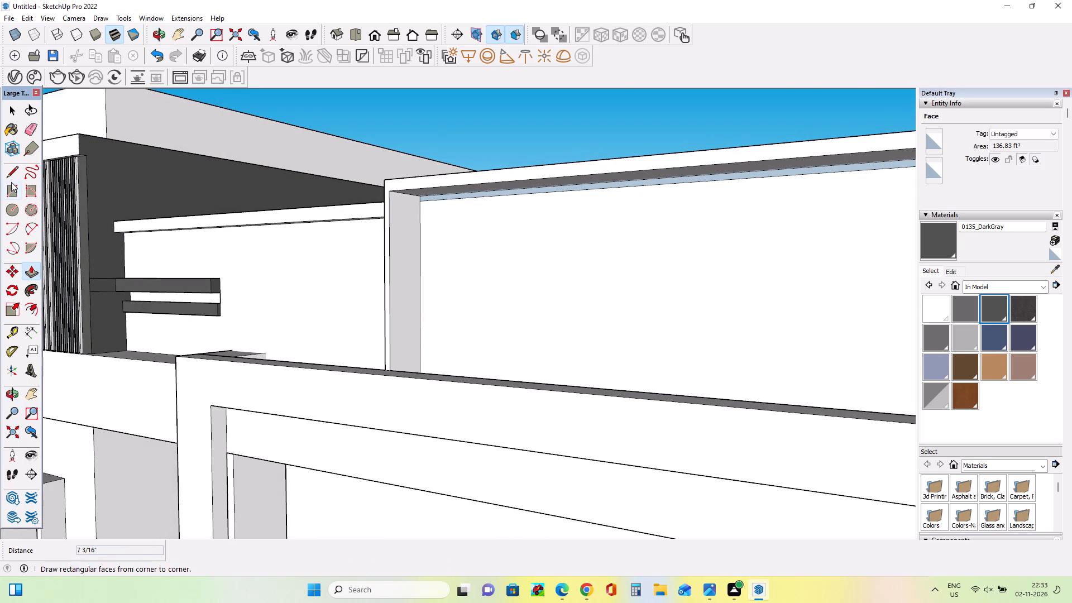
Draw a line about 18' 9" long across the wall inside the frame, continuing the lower edge of the parapet's top strip.
left_click(7, 174)
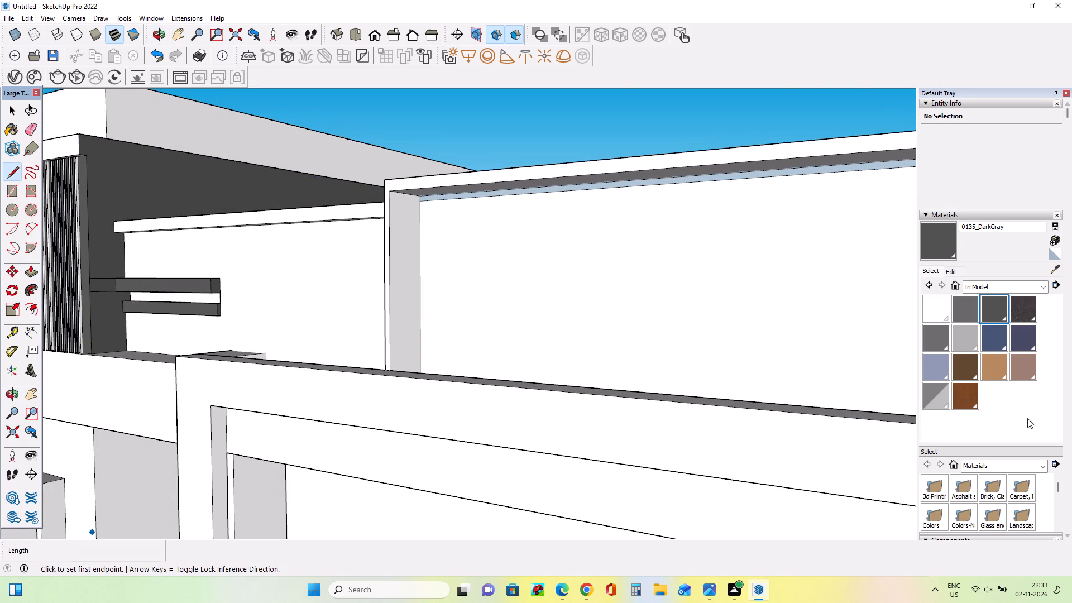
left_click_drag(422, 221, 456, 221)
scroll(543, 223, "down", 9)
left_click(698, 214)
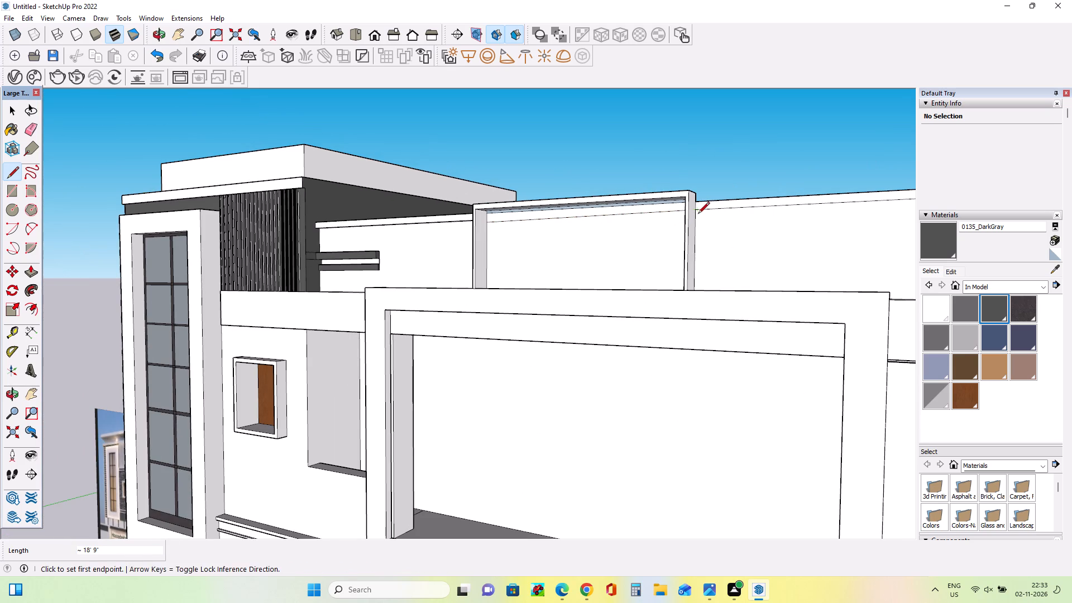
Pull the top strip inside the frame and the one to its right forward about 7 11/16".
middle_click_drag(731, 265, 760, 321)
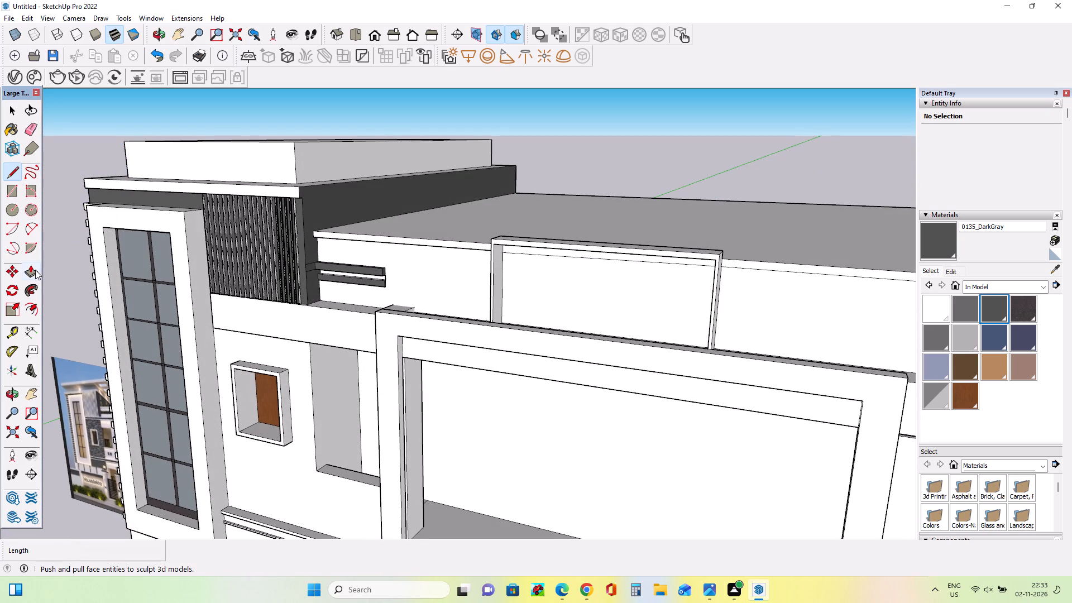
left_click(35, 270)
scroll(658, 245, "up", 4)
left_click(663, 265)
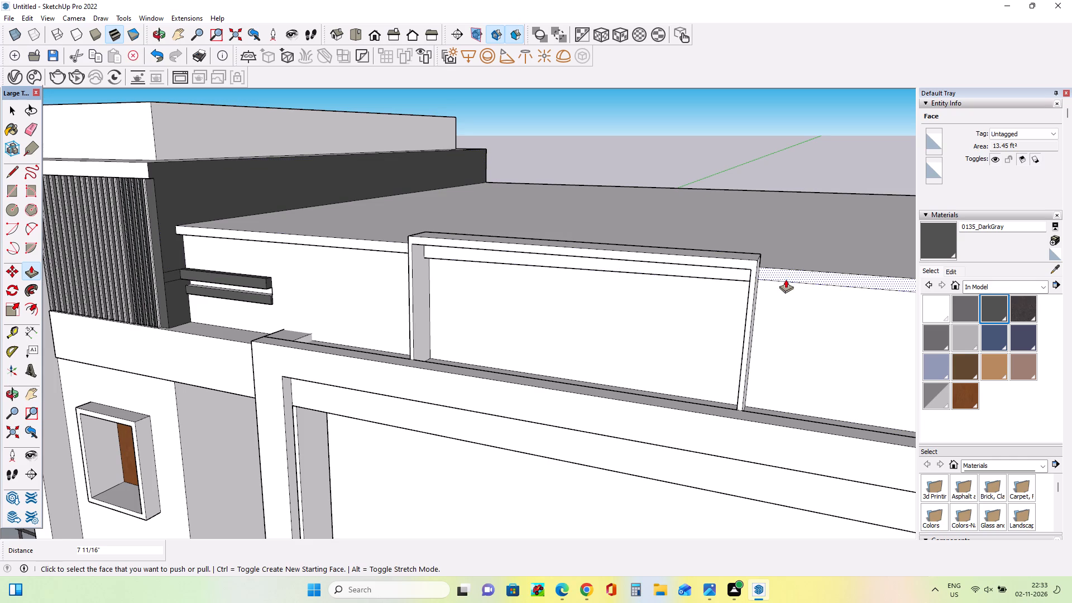
left_click_drag(786, 277, 737, 276)
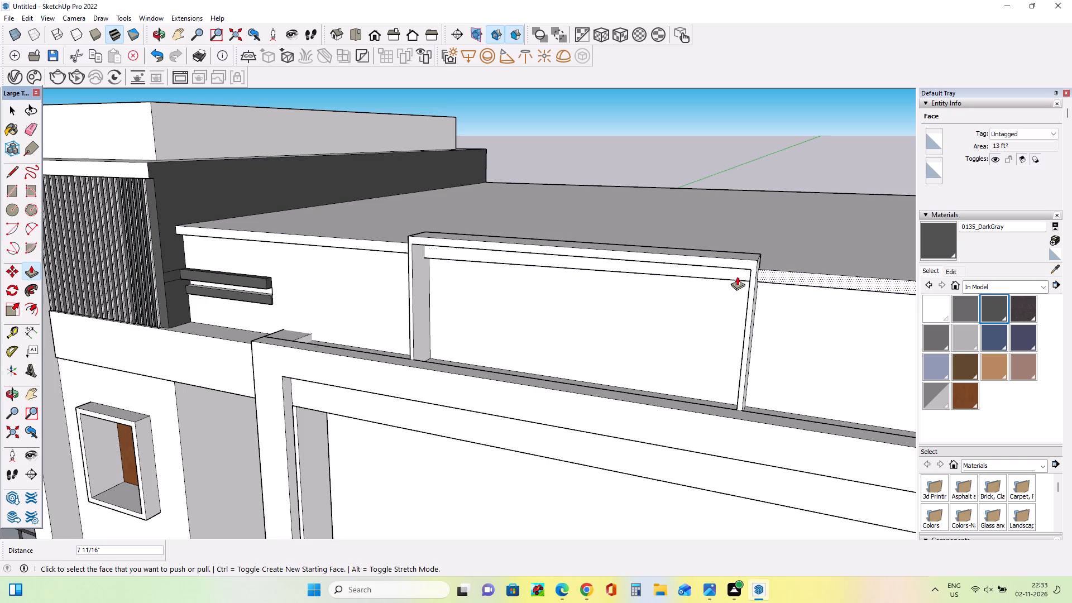
Examine the central parapet frame and its small window openings in the reference image.
middle_click_drag(775, 303, 763, 300)
scroll(508, 278, "down", 9)
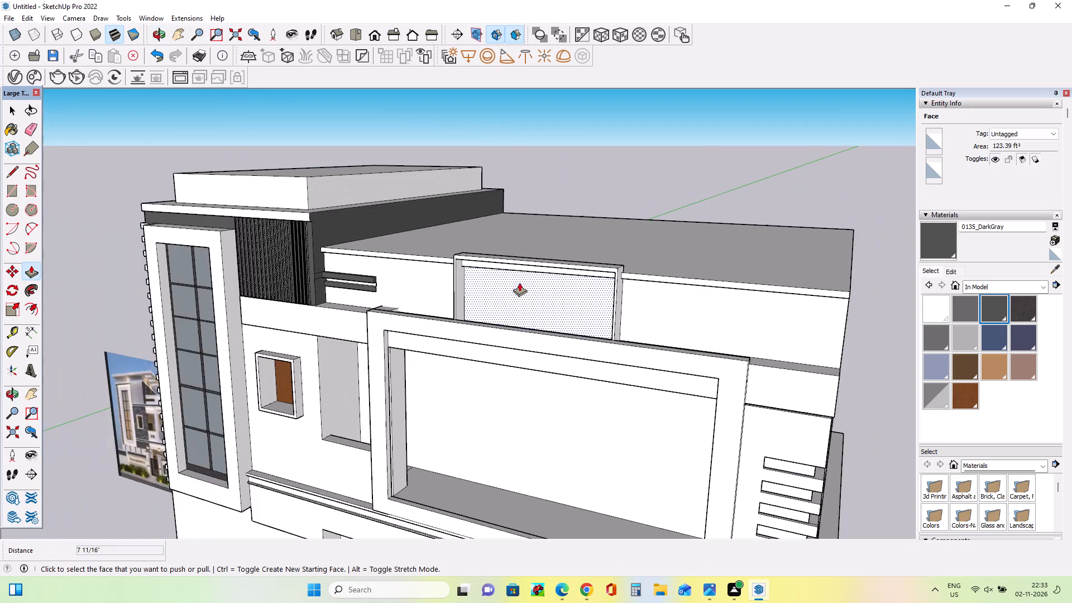
middle_click_drag(691, 274, 754, 279)
scroll(755, 280, "down", 1)
scroll(335, 389, "up", 3)
middle_click_drag(393, 378, 408, 343)
scroll(80, 448, "up", 13)
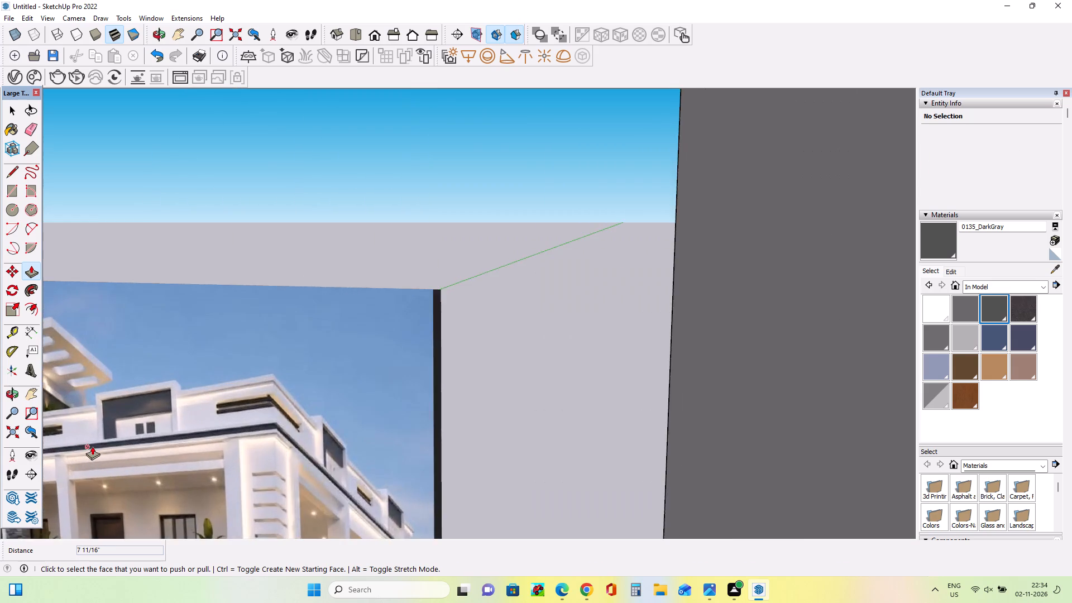
scroll(92, 446, "up", 3)
middle_click_drag(93, 444, 97, 449)
scroll(90, 429, "down", 6)
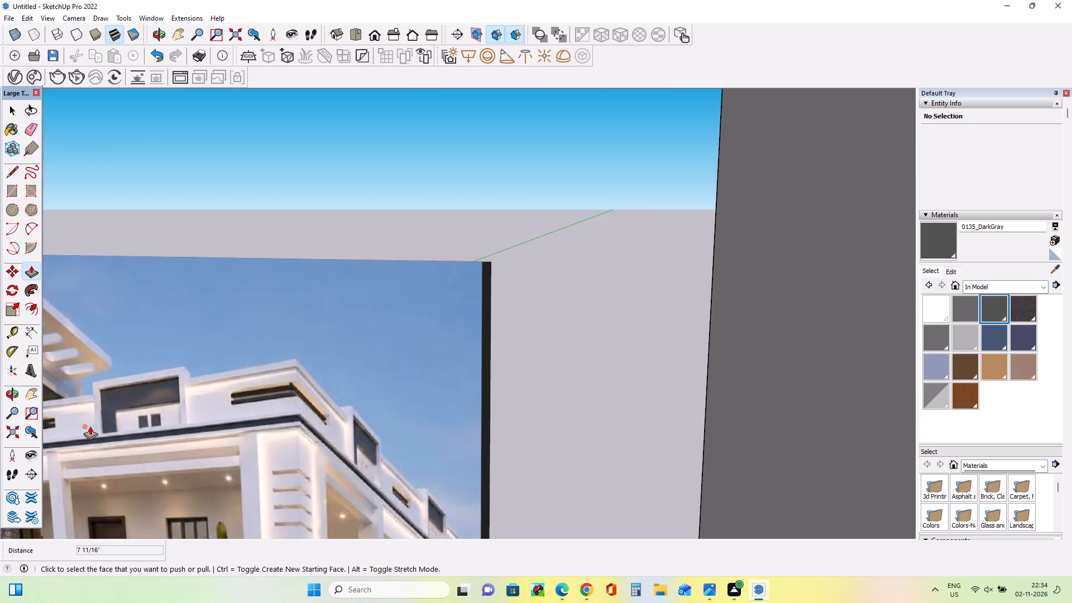
scroll(90, 426, "down", 8)
Draw a rectangle about 10' 4 1/8" by 4' 6 7/8" on the wall inside the frame, starting from its lower right corner.
left_click(15, 188)
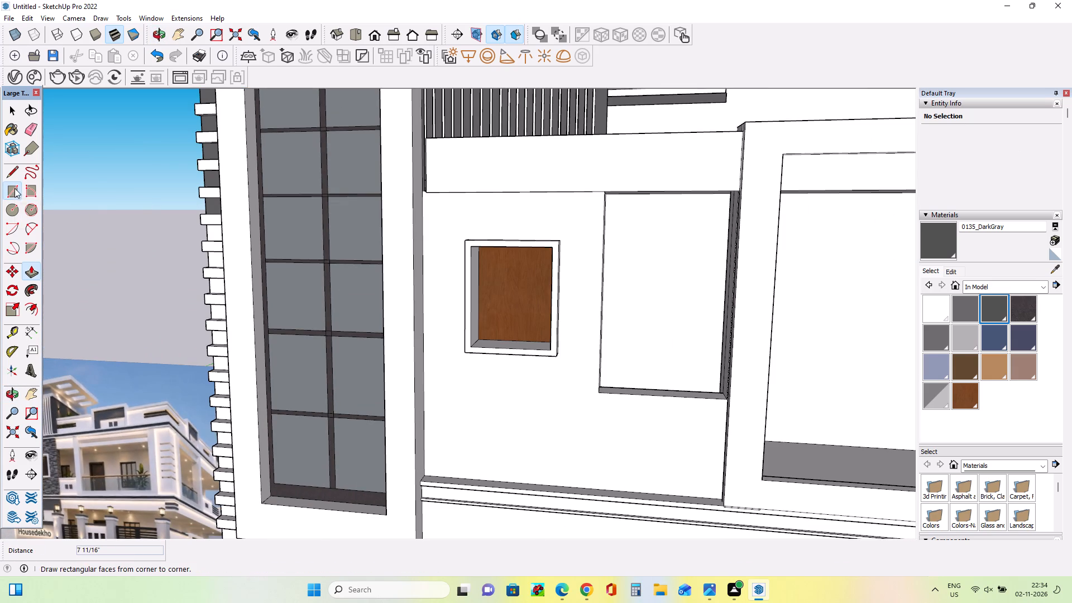
middle_click_drag(334, 328, 343, 380)
scroll(488, 306, "down", 9)
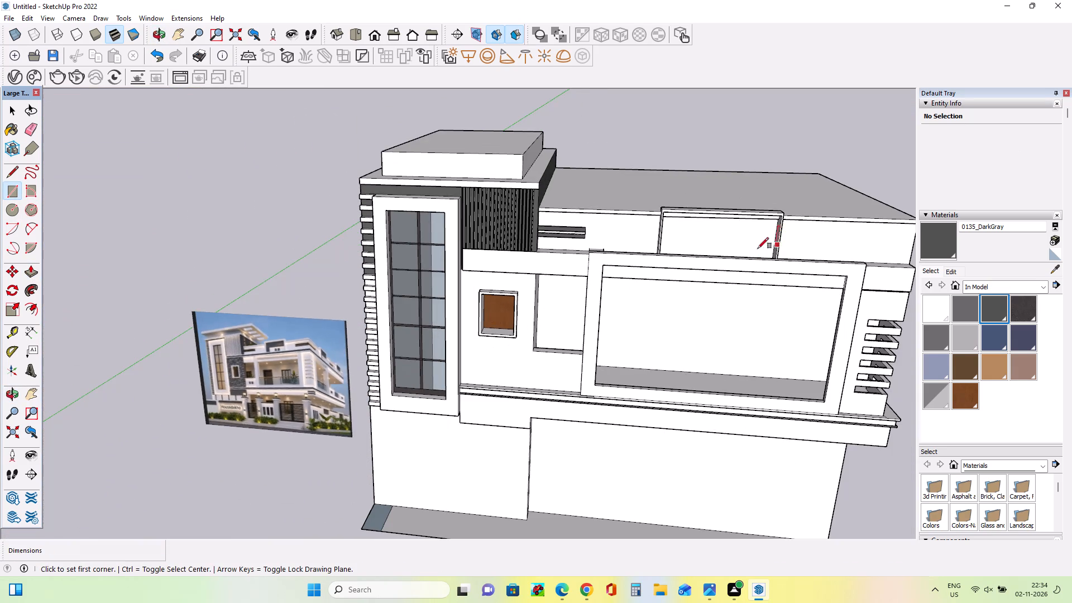
scroll(756, 249, "up", 8)
middle_click_drag(766, 257, 769, 313)
scroll(786, 285, "up", 4)
left_click(790, 278)
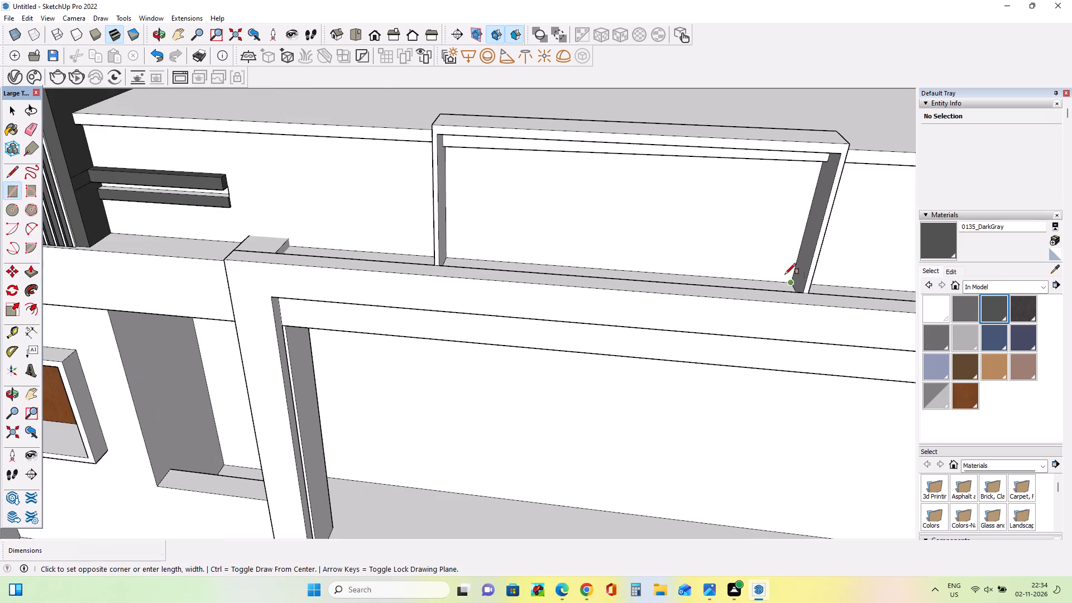
left_click(601, 189)
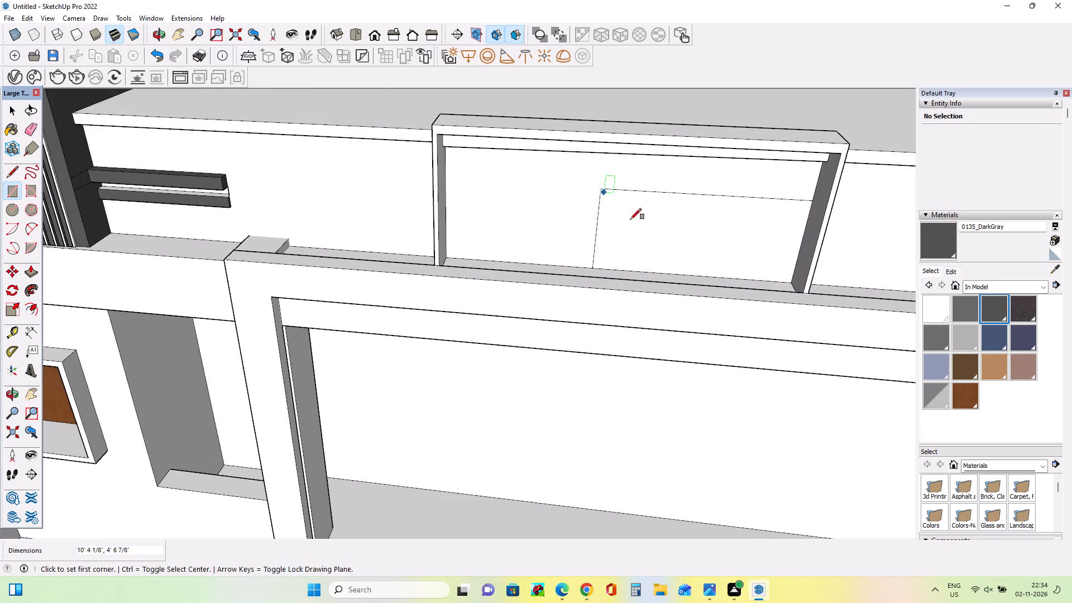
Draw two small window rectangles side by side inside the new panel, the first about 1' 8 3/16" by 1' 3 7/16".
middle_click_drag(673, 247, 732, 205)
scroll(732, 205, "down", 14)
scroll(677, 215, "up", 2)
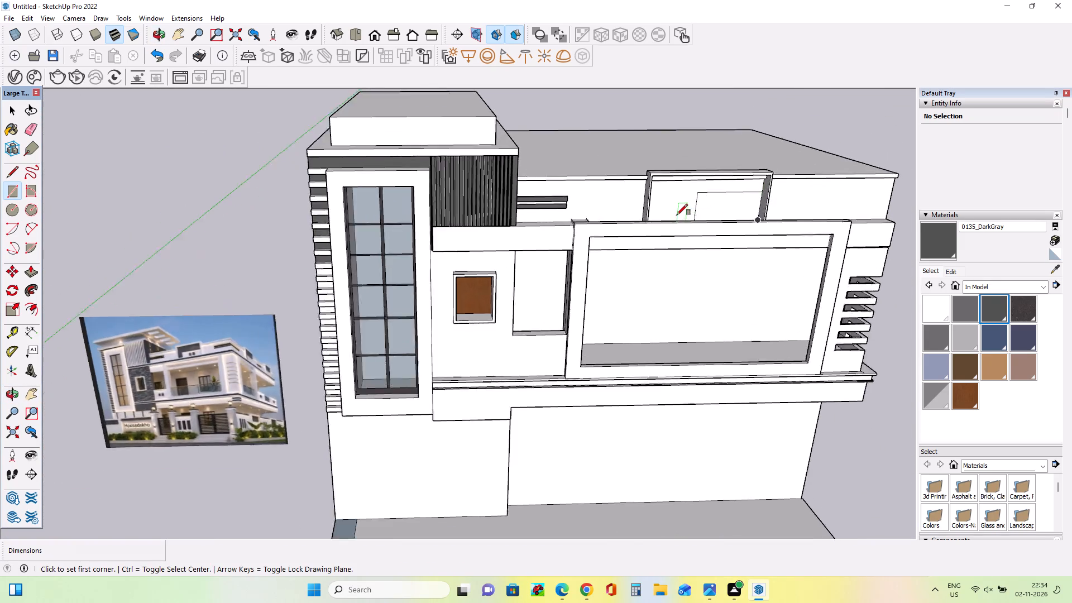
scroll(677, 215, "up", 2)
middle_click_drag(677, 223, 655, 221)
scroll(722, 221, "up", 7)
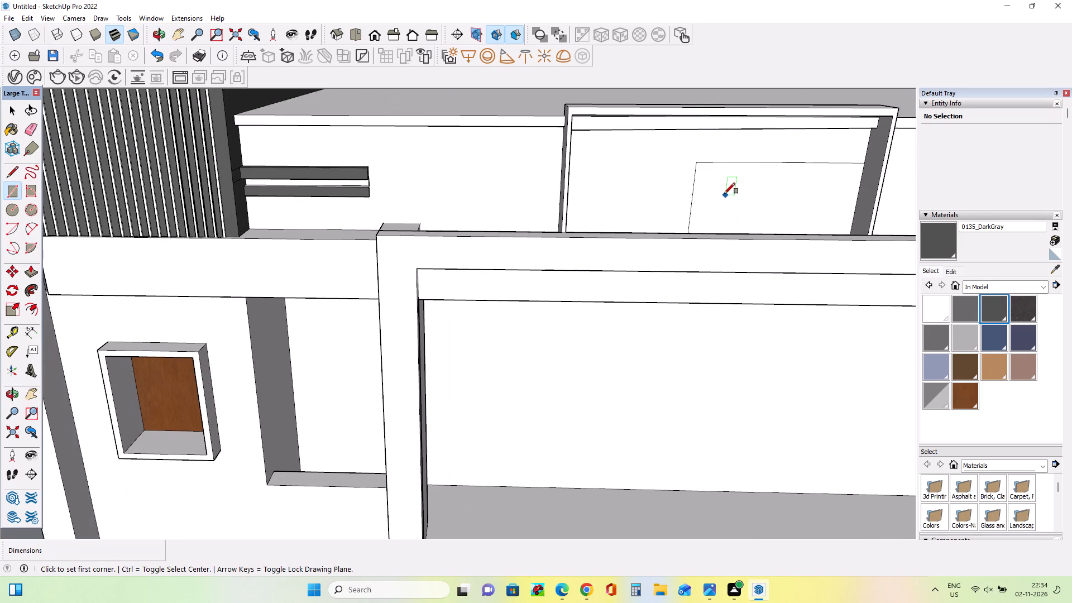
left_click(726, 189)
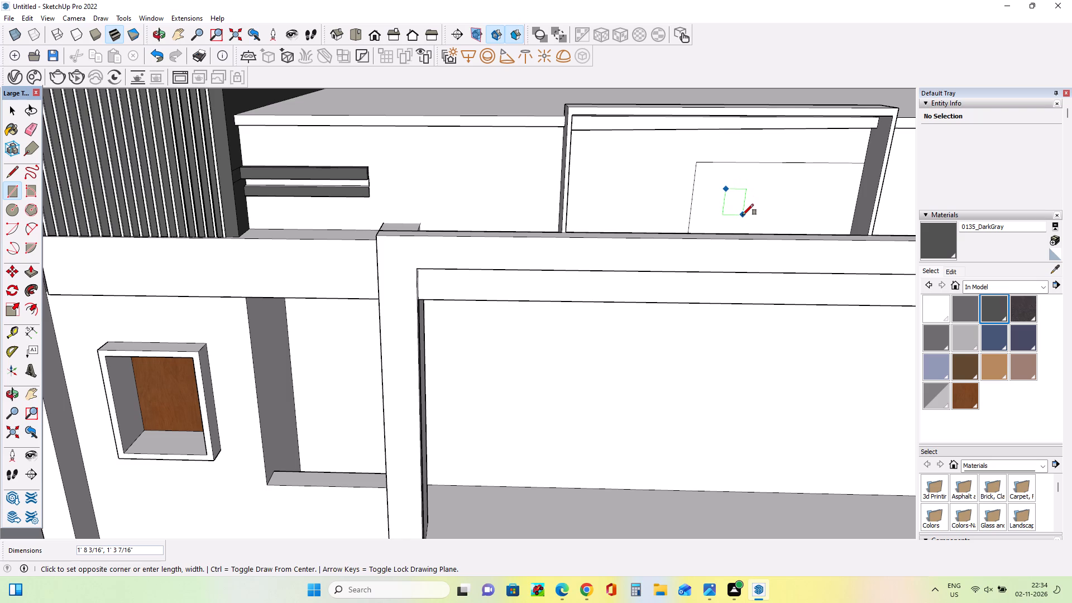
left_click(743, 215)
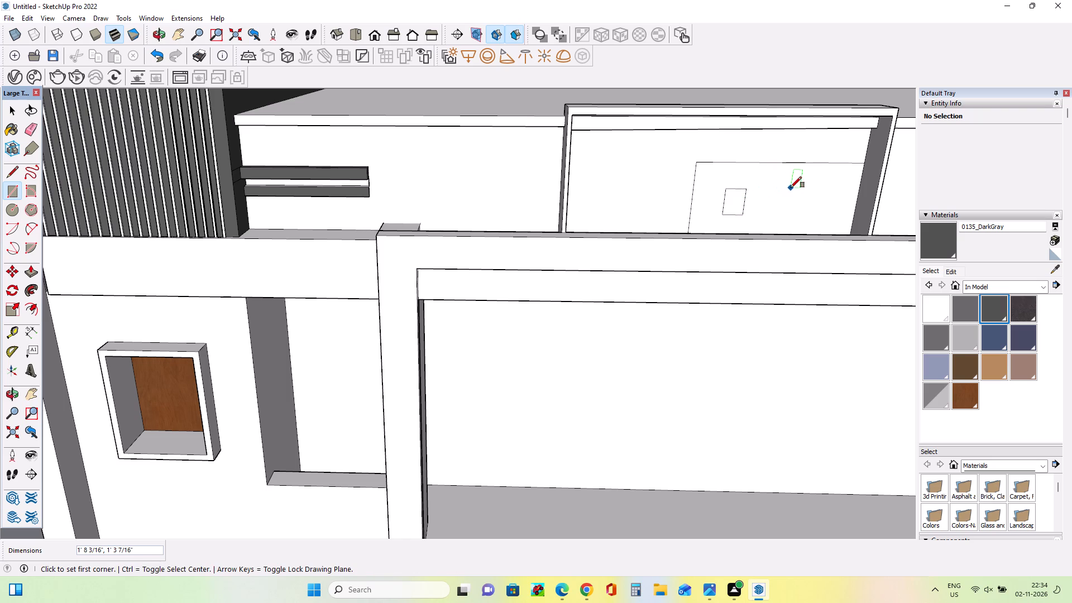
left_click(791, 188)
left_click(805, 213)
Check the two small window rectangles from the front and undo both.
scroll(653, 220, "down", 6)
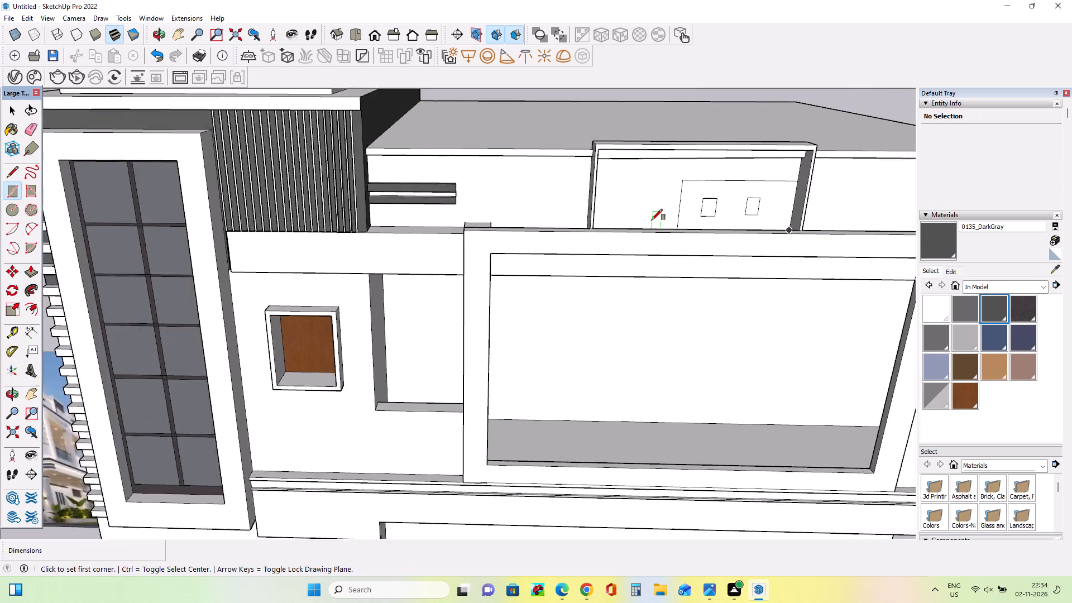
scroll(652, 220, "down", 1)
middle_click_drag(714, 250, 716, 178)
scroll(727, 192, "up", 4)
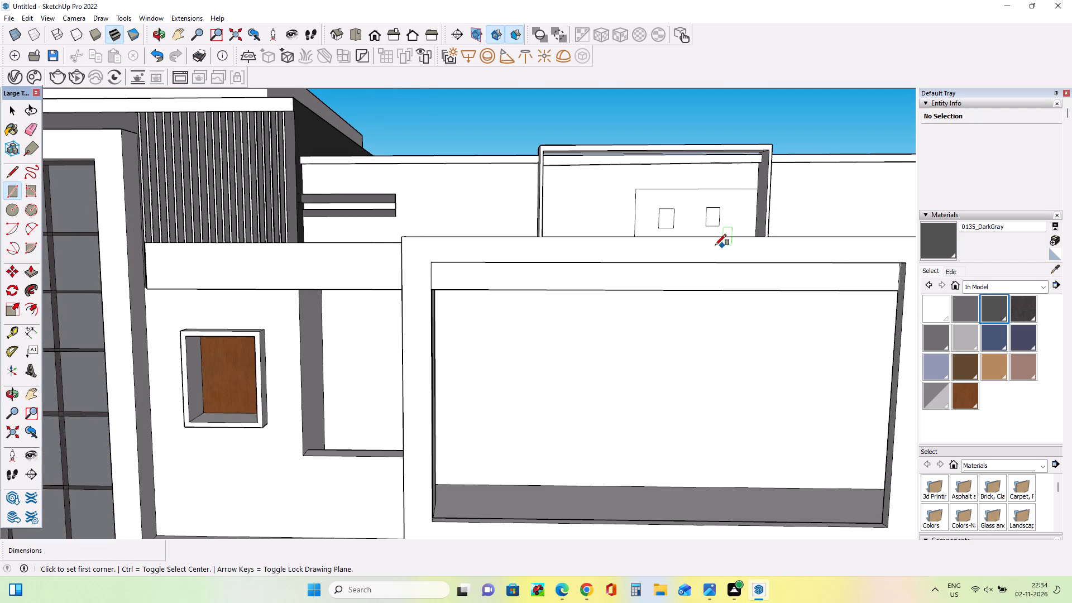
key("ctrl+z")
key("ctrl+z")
Draw a square window outline about 1' 5 3/16" per side near the middle of the panel inside the frame.
left_click(673, 207)
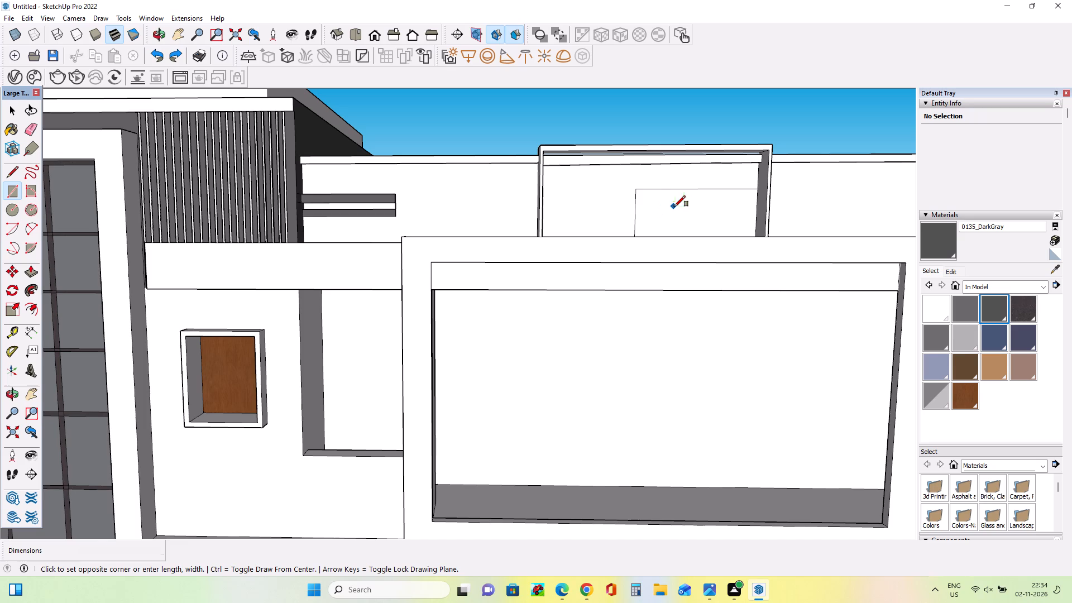
left_click(690, 223)
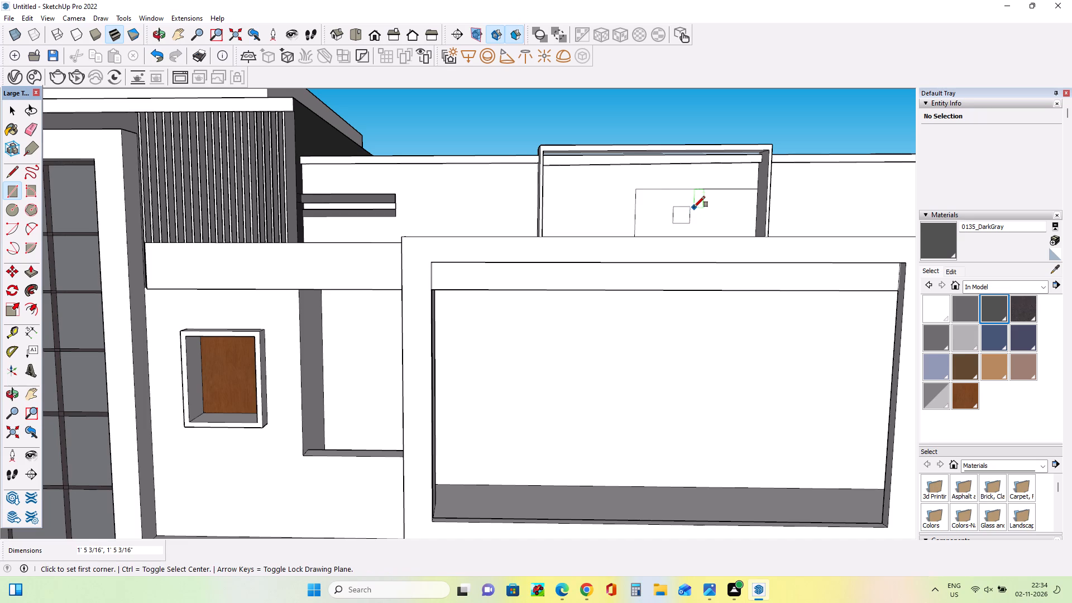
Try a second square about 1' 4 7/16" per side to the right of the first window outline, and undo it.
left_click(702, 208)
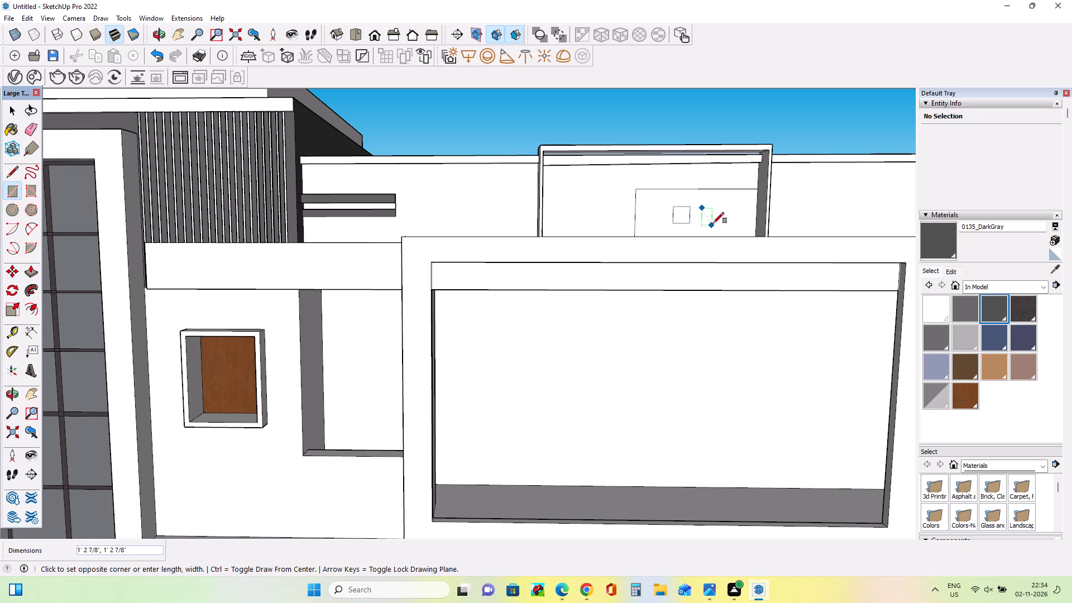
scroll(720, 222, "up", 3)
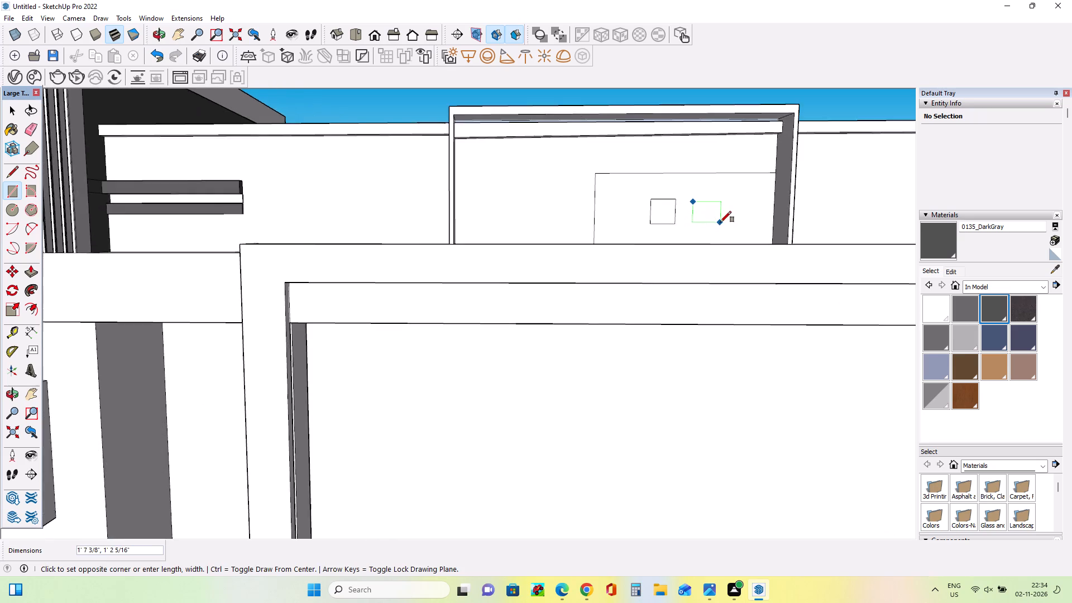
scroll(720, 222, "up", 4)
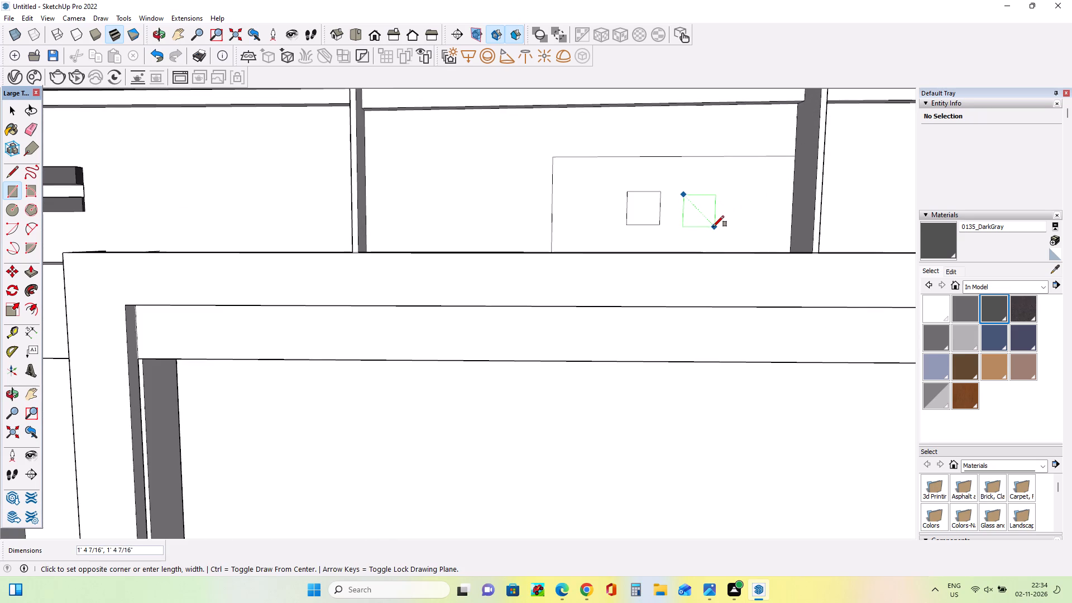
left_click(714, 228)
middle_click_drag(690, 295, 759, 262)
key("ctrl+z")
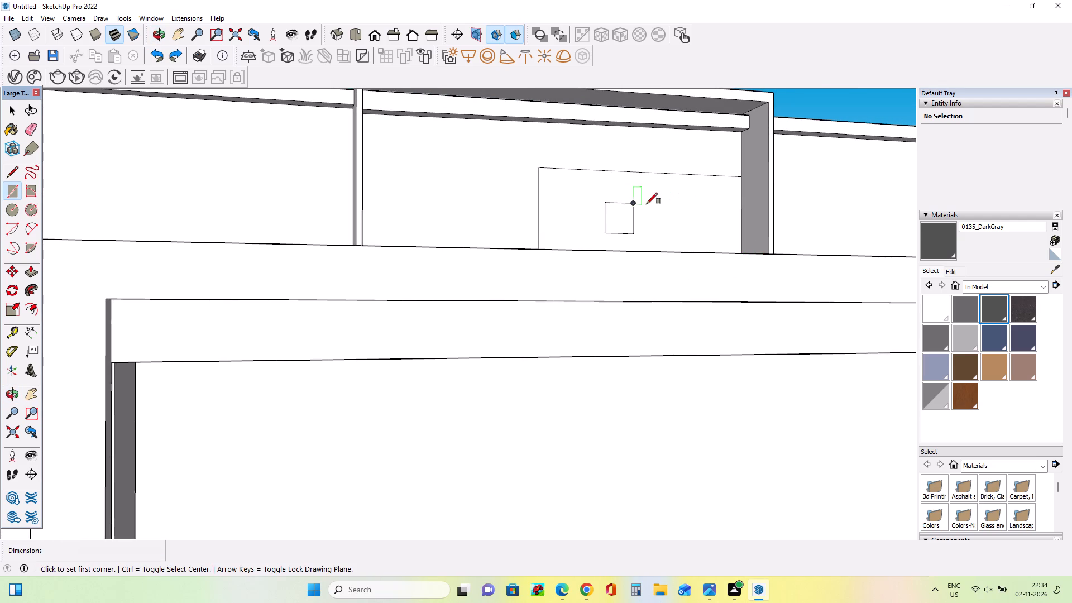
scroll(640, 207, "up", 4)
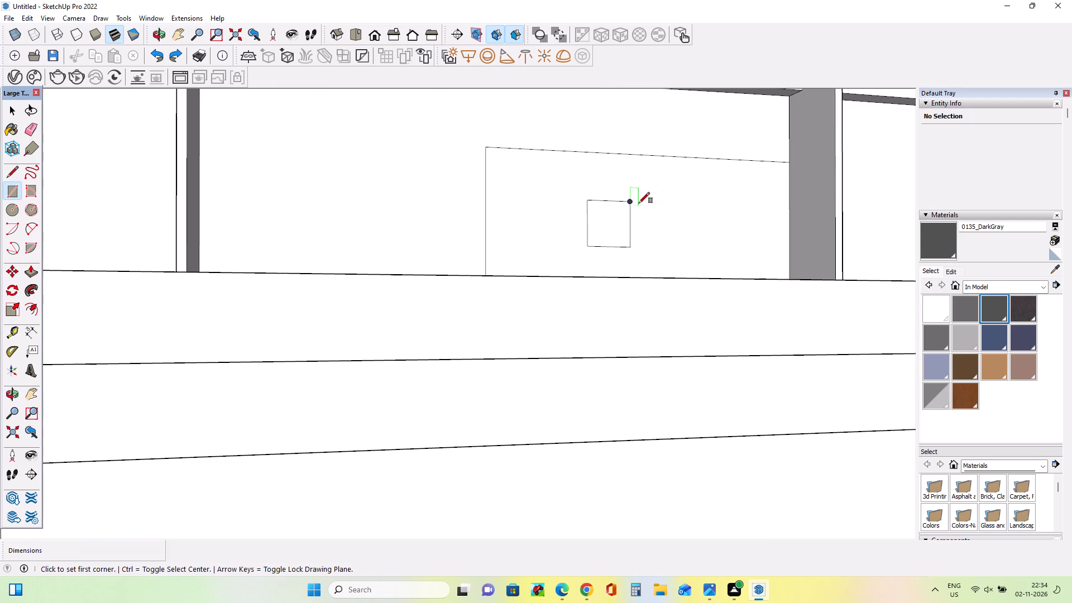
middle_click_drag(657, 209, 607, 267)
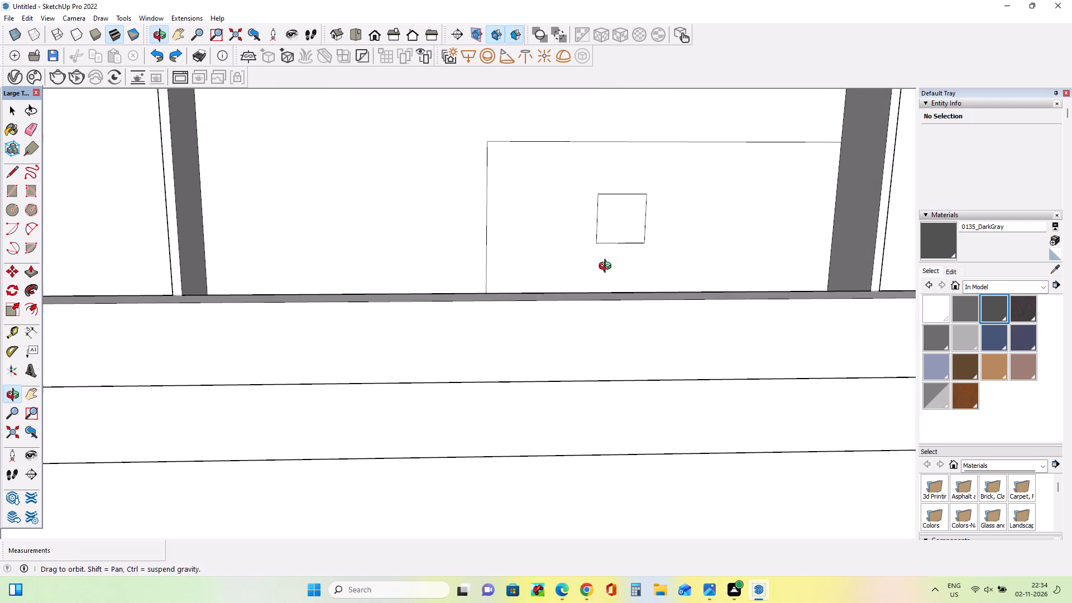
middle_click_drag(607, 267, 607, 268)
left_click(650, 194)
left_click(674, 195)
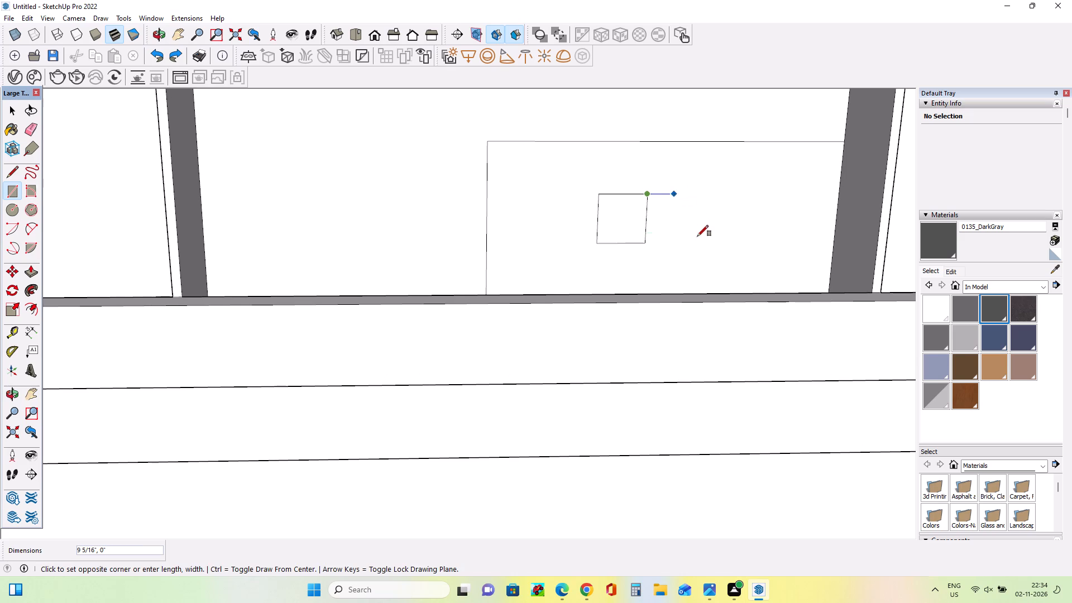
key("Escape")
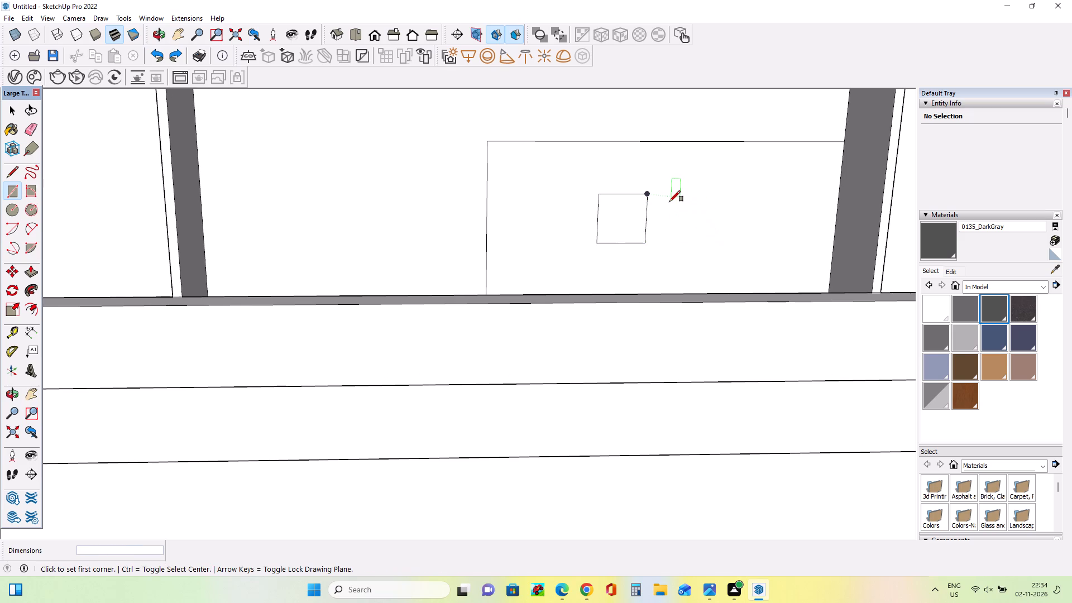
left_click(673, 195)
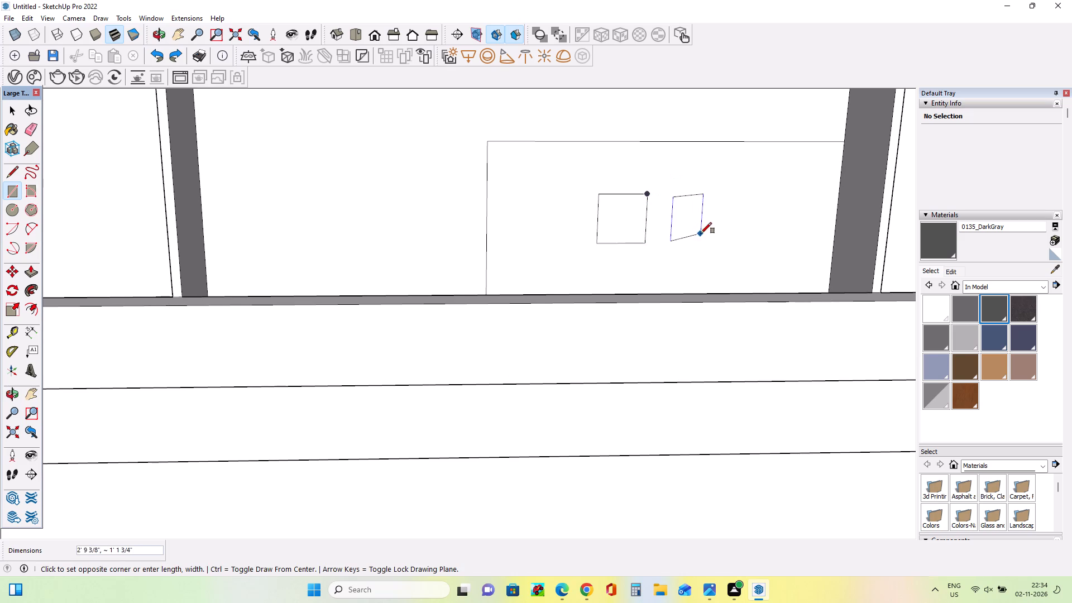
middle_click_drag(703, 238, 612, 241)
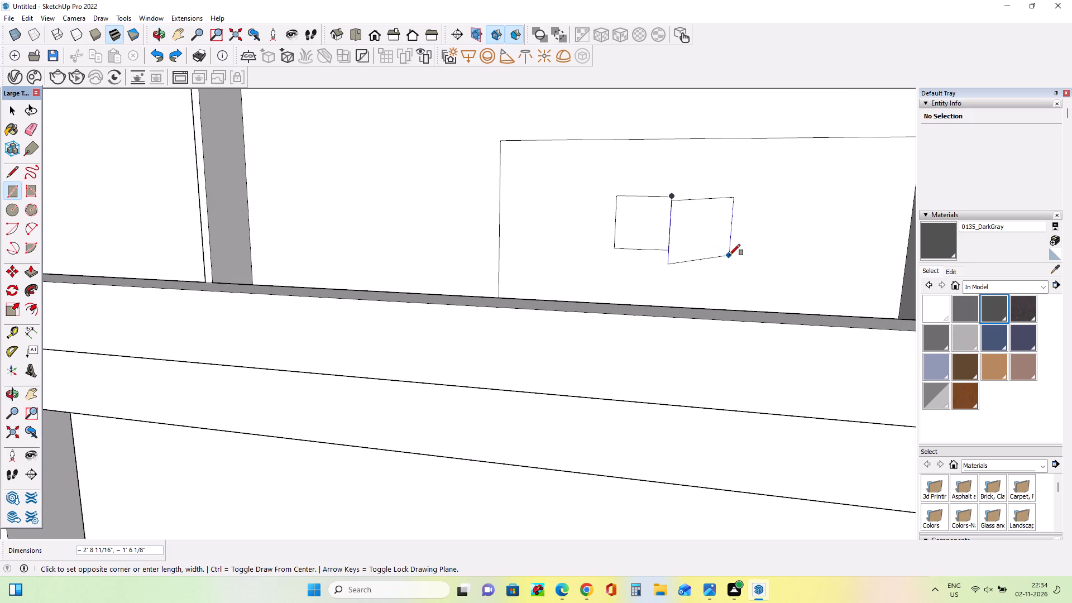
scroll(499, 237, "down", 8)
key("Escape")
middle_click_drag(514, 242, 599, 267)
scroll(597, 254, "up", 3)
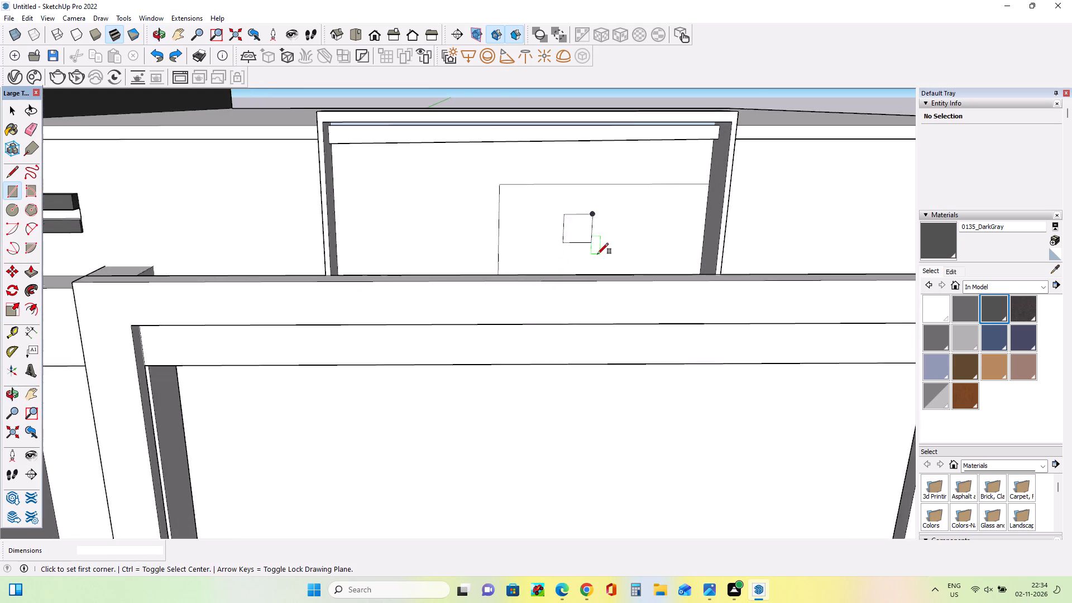
Copy the four edges of the small square window outline about 2' 5/8" sideways along the panel inside the frame.
left_click(10, 116)
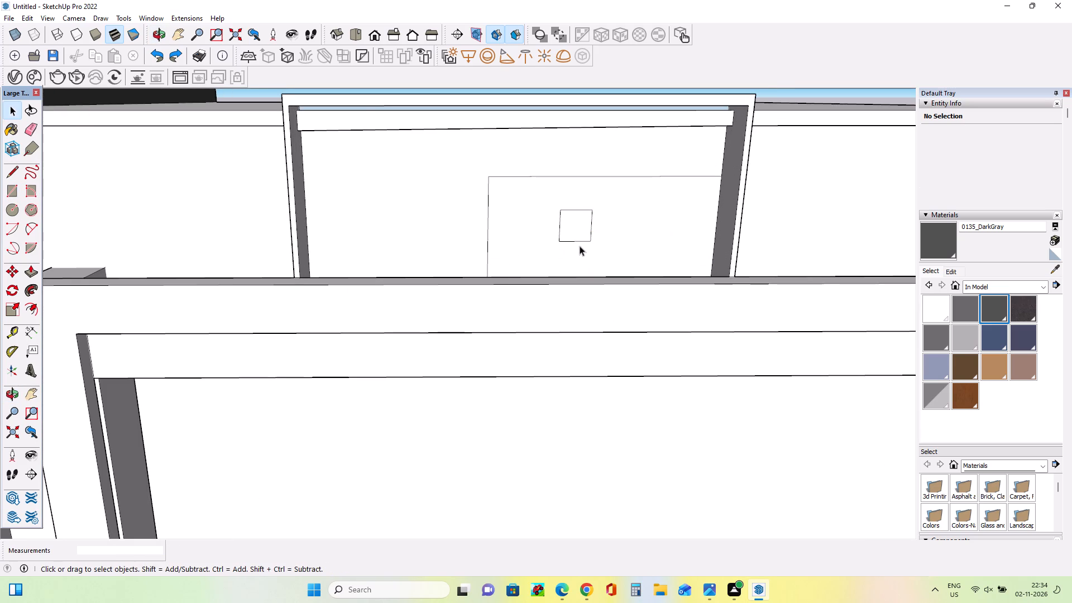
scroll(580, 246, "up", 5)
left_click(586, 242, "ctrl")
left_click(599, 234, "ctrl")
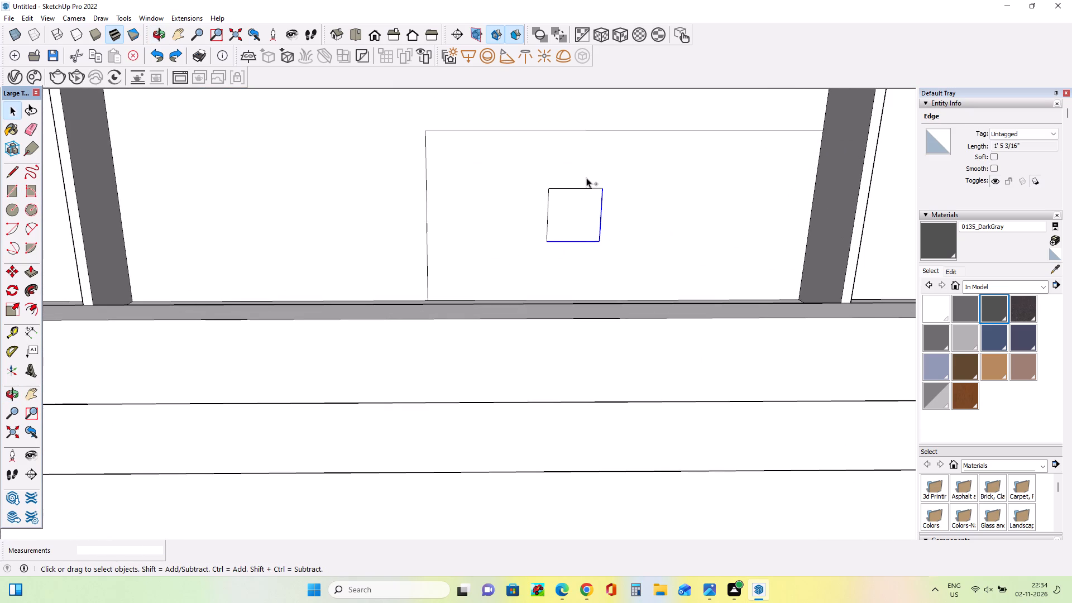
left_click(586, 186, "ctrl")
left_click(549, 210, "ctrl")
left_click(15, 269)
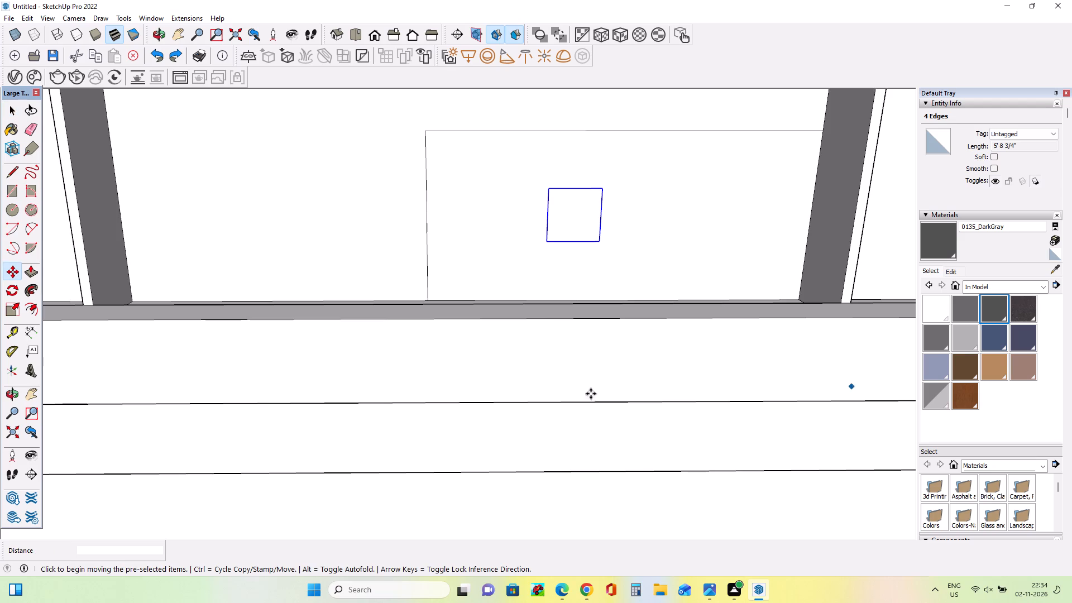
left_click(599, 245)
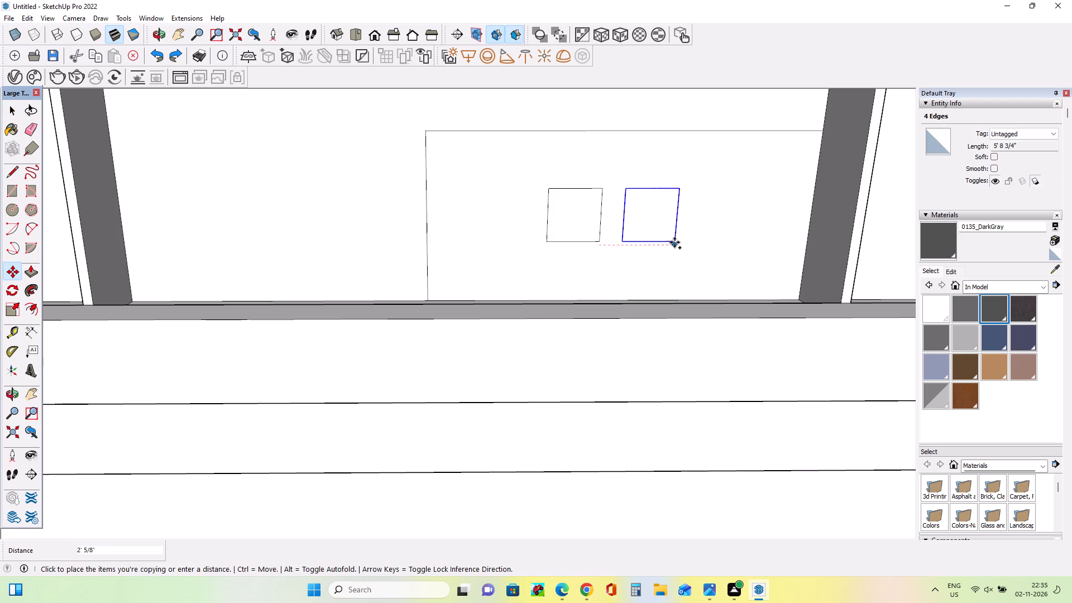
left_click(674, 242)
Push/Pull both small window squares outward from the panel into thin blocks of equal thickness.
middle_click_drag(653, 279, 664, 198)
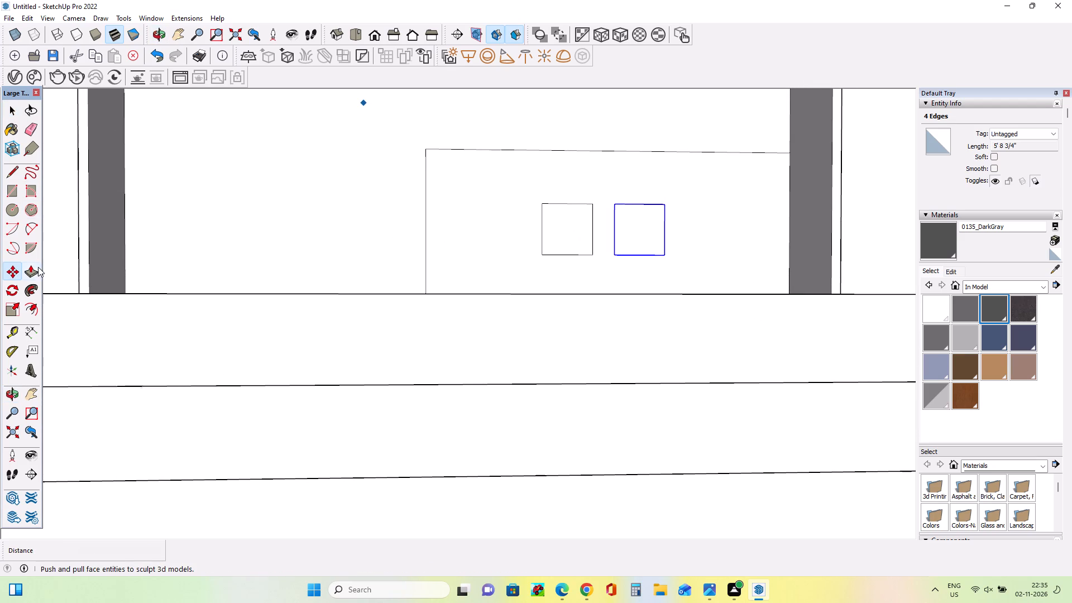
left_click(32, 277)
left_click(588, 242)
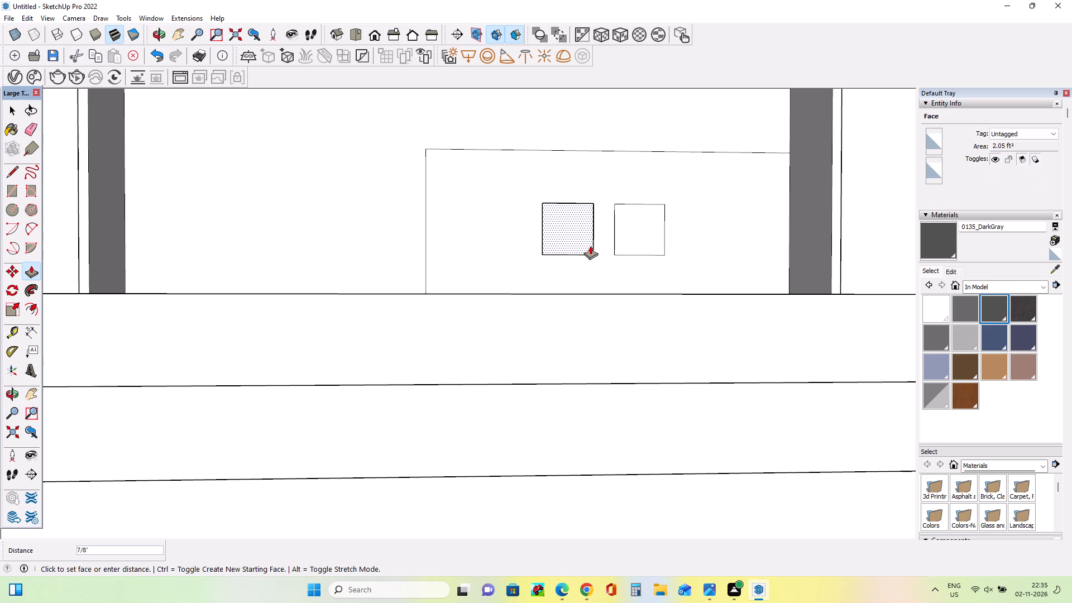
middle_click_drag(663, 247, 355, 371)
scroll(554, 288, "up", 4)
left_click_drag(559, 281, 558, 281)
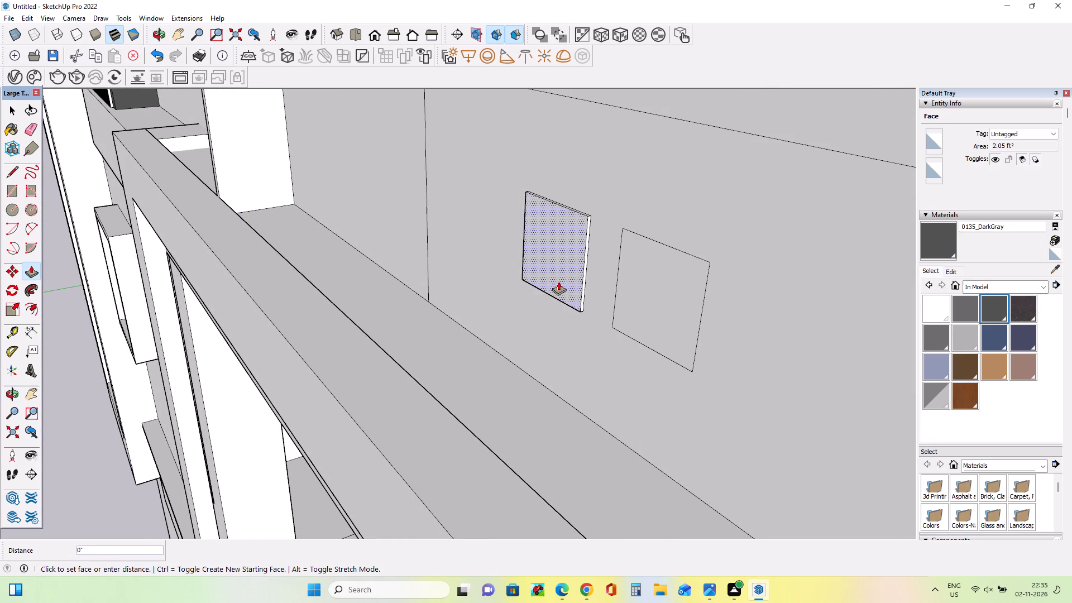
left_click_drag(558, 281, 554, 283)
left_click_drag(659, 300, 560, 221)
Paint the front, top and one exposed side of both small window blocks with 0135_DarkGray.
middle_click_drag(612, 285, 633, 318)
left_click(999, 307)
left_click(672, 328)
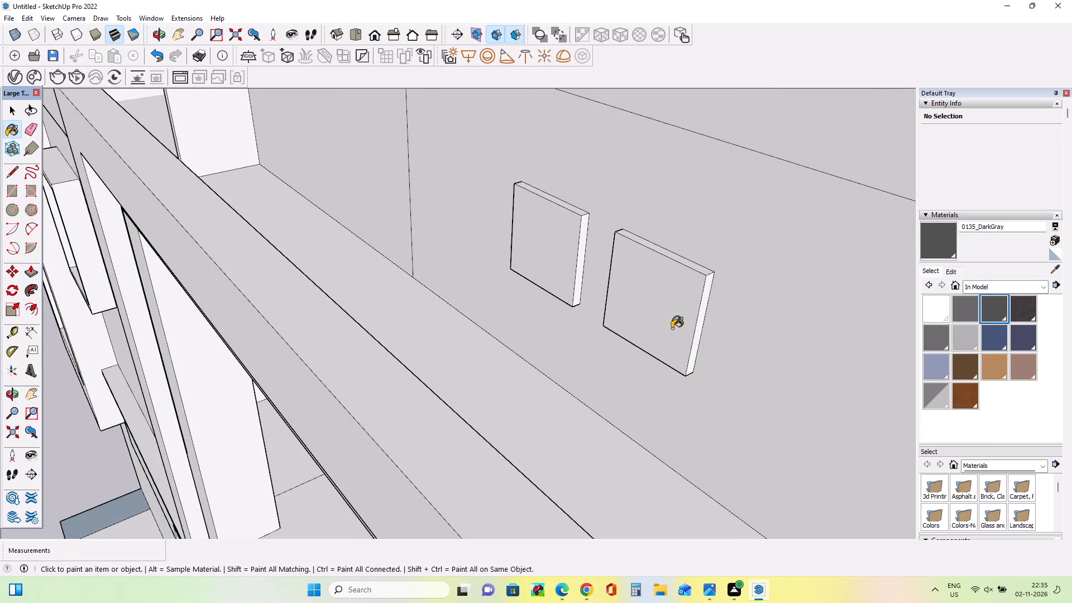
left_click(546, 250)
left_click(577, 212)
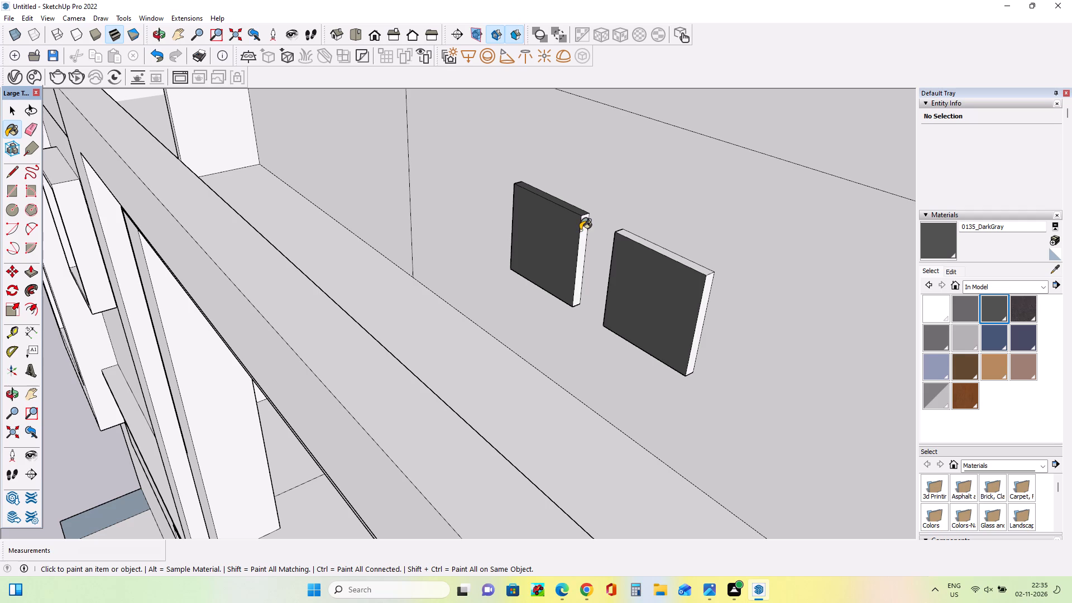
left_click(582, 234)
left_click(650, 248)
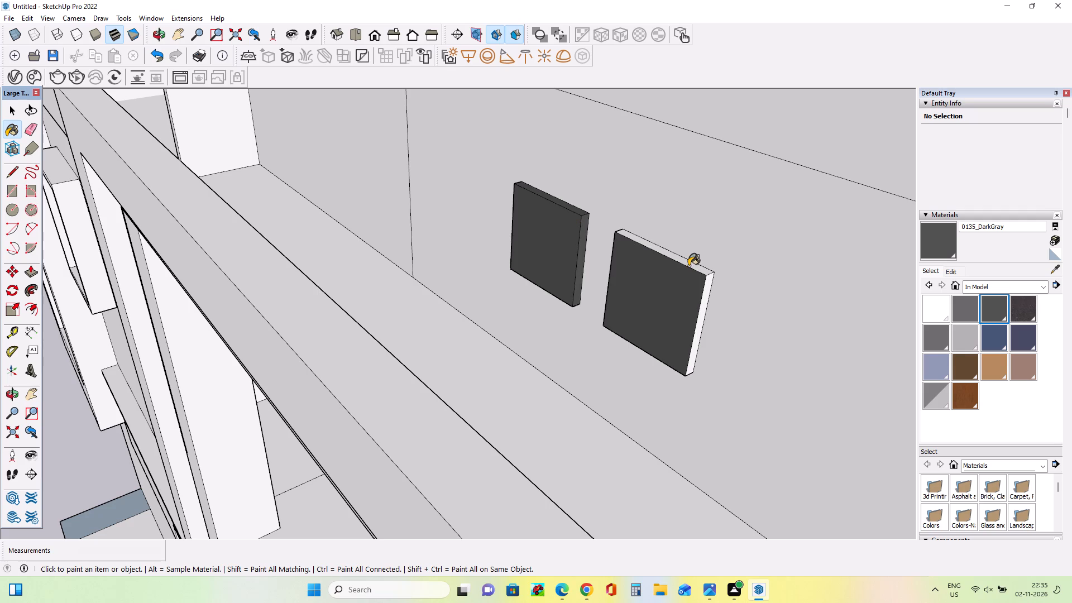
left_click(688, 266)
left_click(704, 304)
left_click(699, 271)
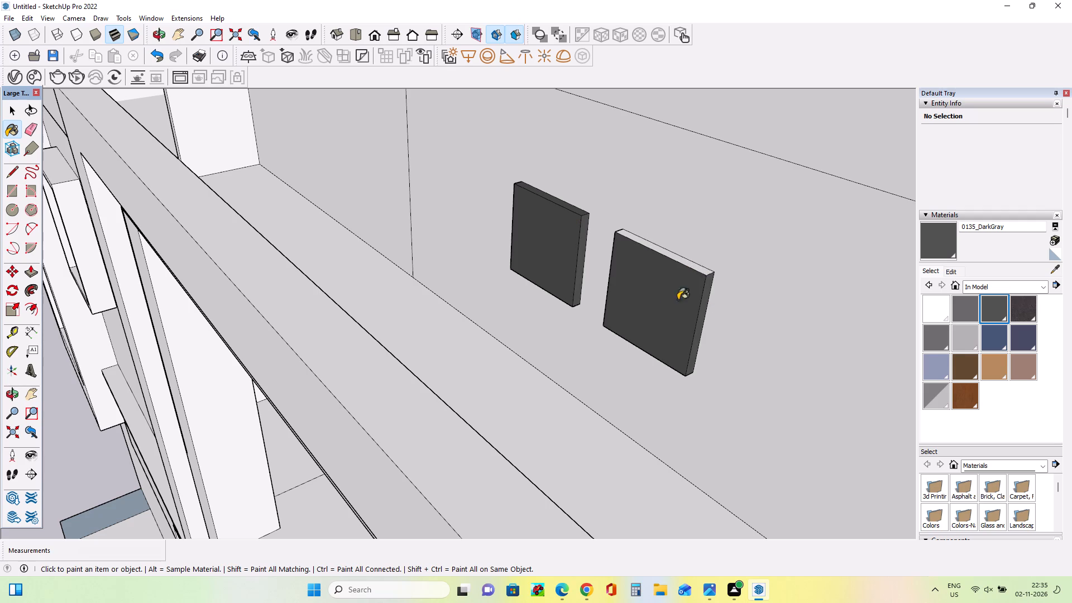
scroll(700, 265, "up", 3)
left_click(699, 269)
Paint the remaining white side face of each small window block with 0135_DarkGray.
middle_click_drag(683, 292, 986, 250)
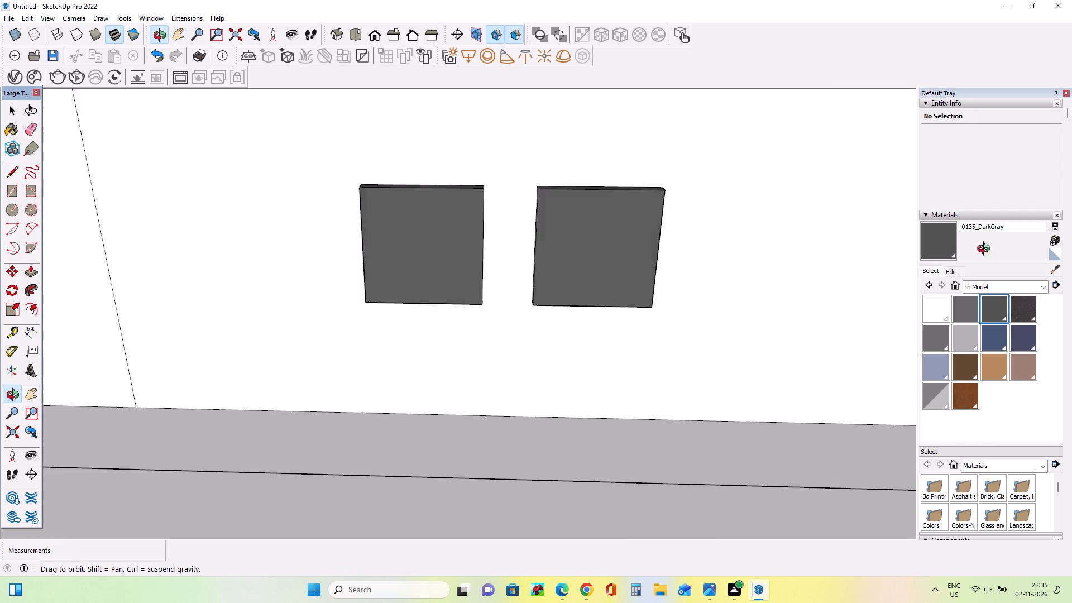
middle_click_drag(986, 250, 1058, 244)
scroll(1052, 245, "down", 3)
middle_click_drag(574, 240, 781, 236)
scroll(493, 256, "up", 4)
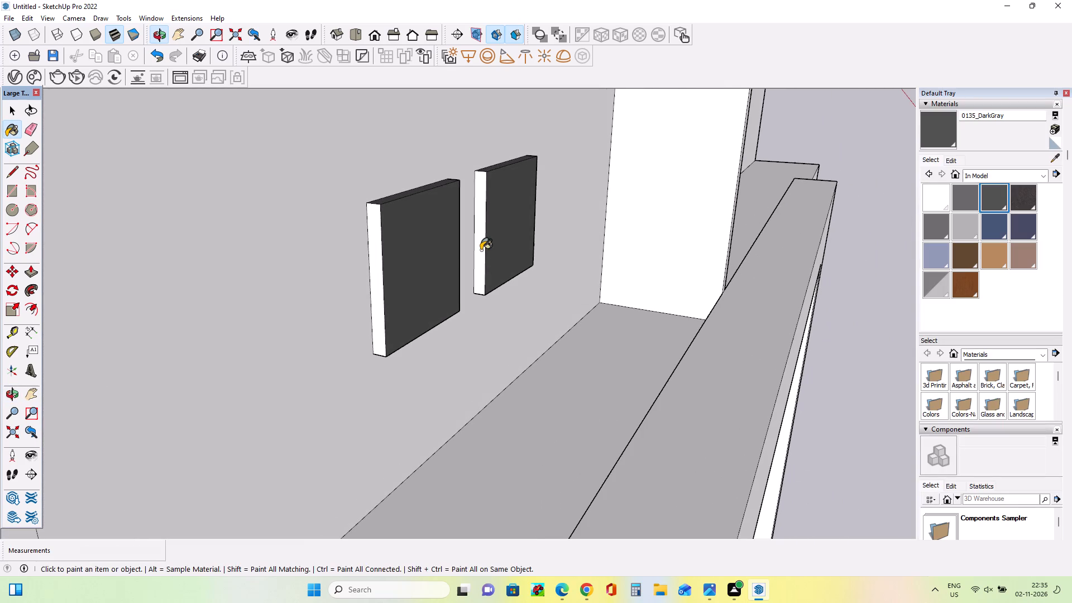
left_click(481, 250)
left_click(376, 309)
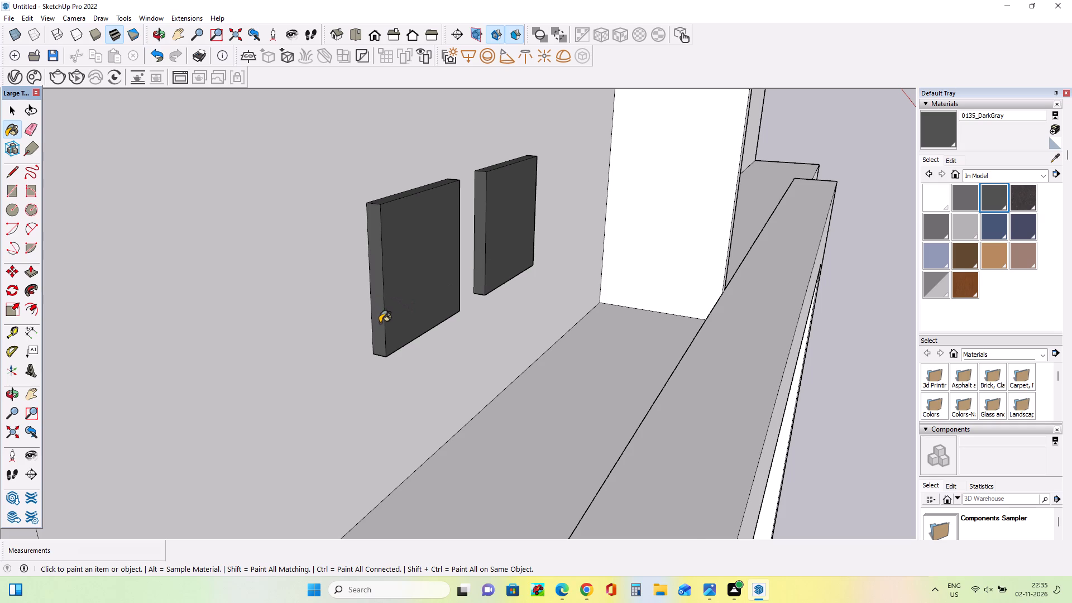
Paint the recessed wall around the panel inside the parapet's central frame with 0135_DarkGray.
scroll(381, 323, "down", 5)
scroll(370, 326, "down", 18)
middle_click_drag(626, 300, 544, 359)
scroll(626, 312, "down", 5)
scroll(671, 278, "down", 11)
middle_click_drag(685, 298, 429, 190)
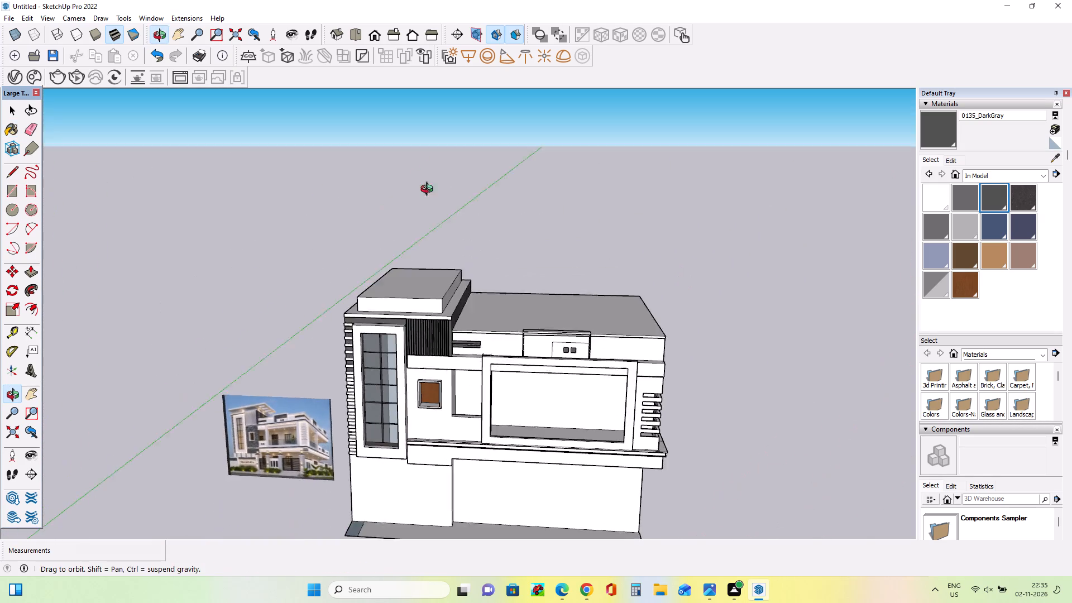
middle_click_drag(429, 190, 434, 181)
scroll(289, 496, "up", 5)
scroll(749, 228, "up", 3)
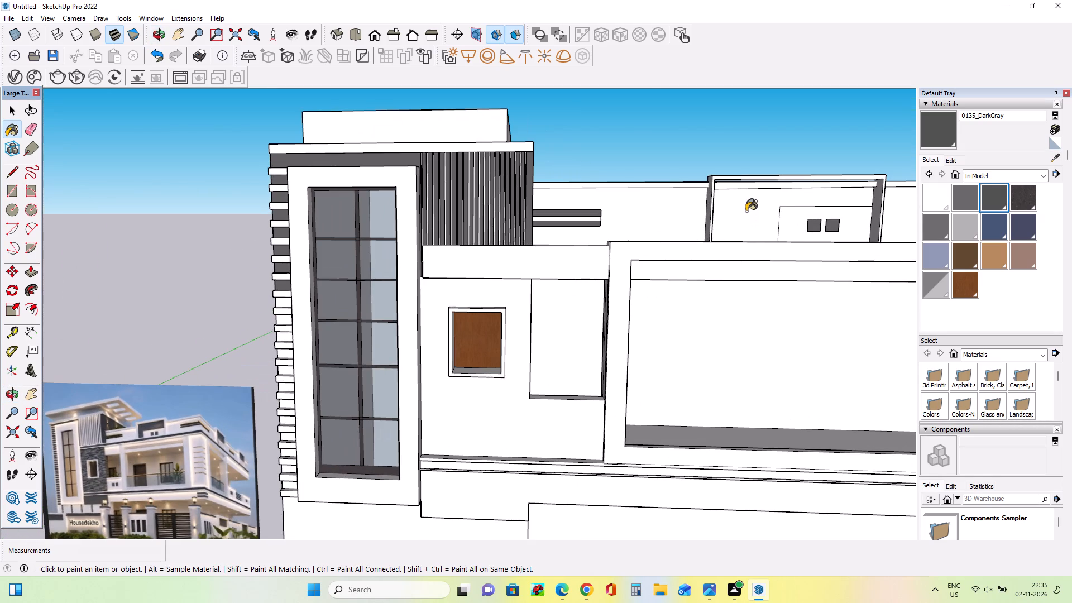
left_click(746, 211)
Draw two adjoining rectangles around the parapet corner, about 6' 5" by 2' 1 11/16" on the front and 5' 2 11/16" by 2' 1 11/16" on the side.
scroll(501, 251, "down", 4)
middle_click_drag(746, 250, 750, 271)
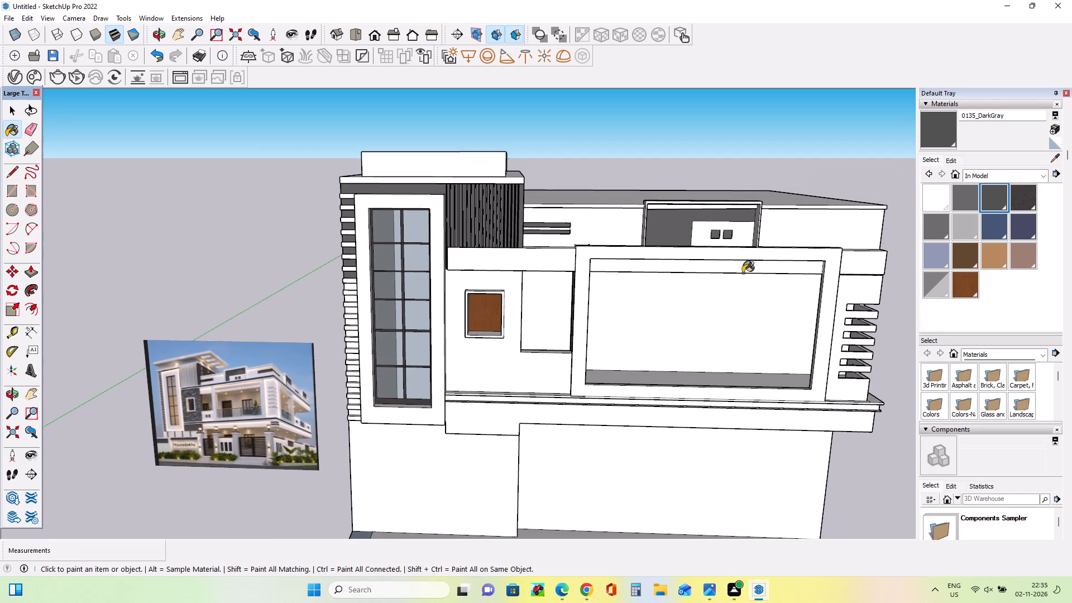
scroll(820, 264, "up", 2)
middle_click_drag(629, 273, 562, 276)
scroll(535, 272, "down", 8)
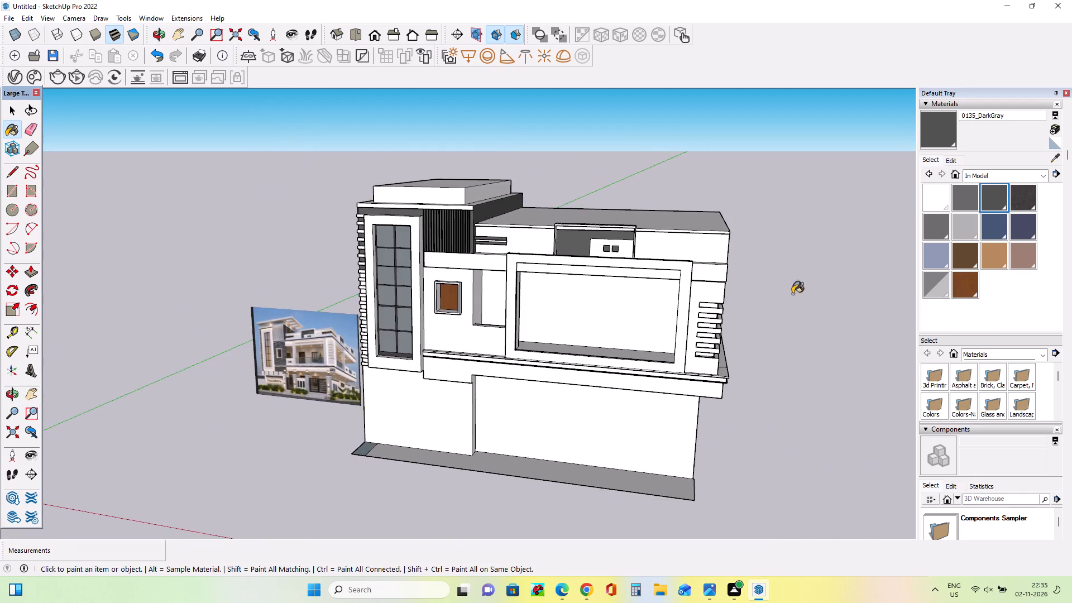
middle_click_drag(789, 293, 550, 289)
scroll(577, 283, "up", 4)
middle_click_drag(612, 298, 622, 315)
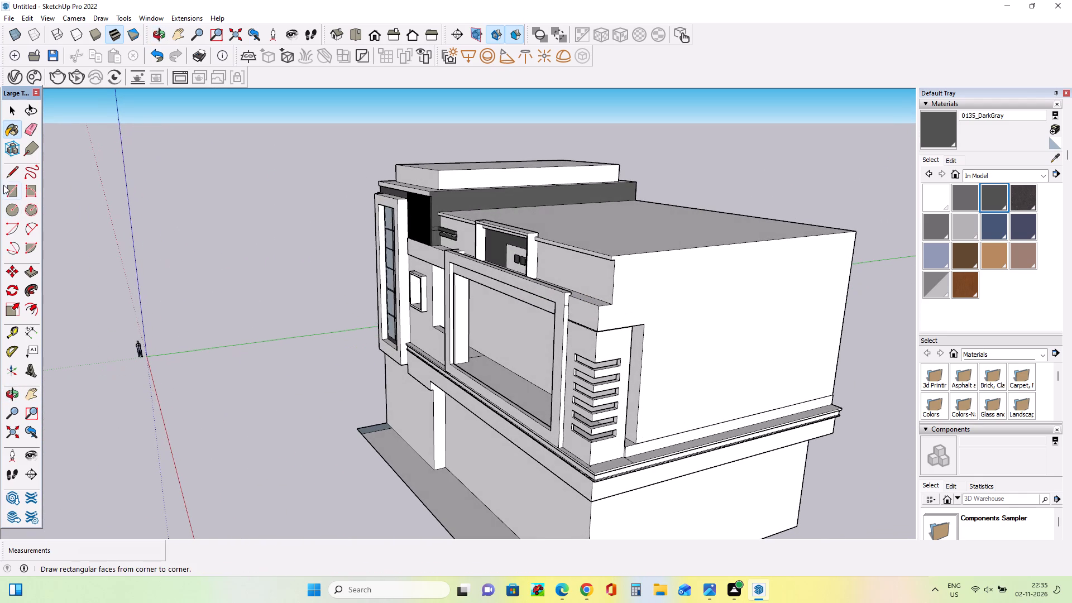
left_click(9, 190)
scroll(566, 273, "up", 3)
left_click(596, 268)
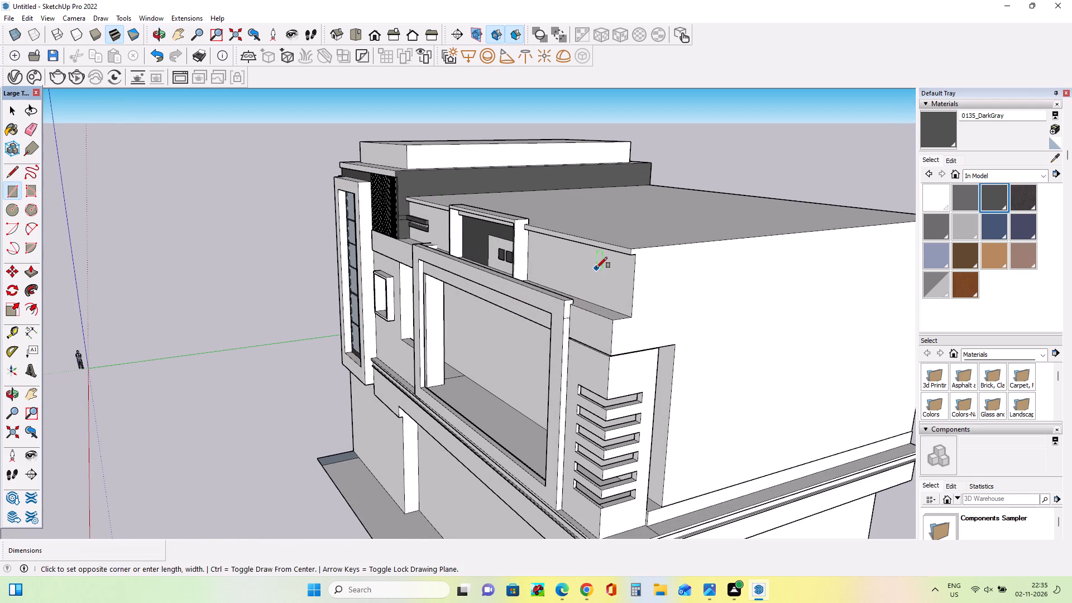
left_click(635, 299)
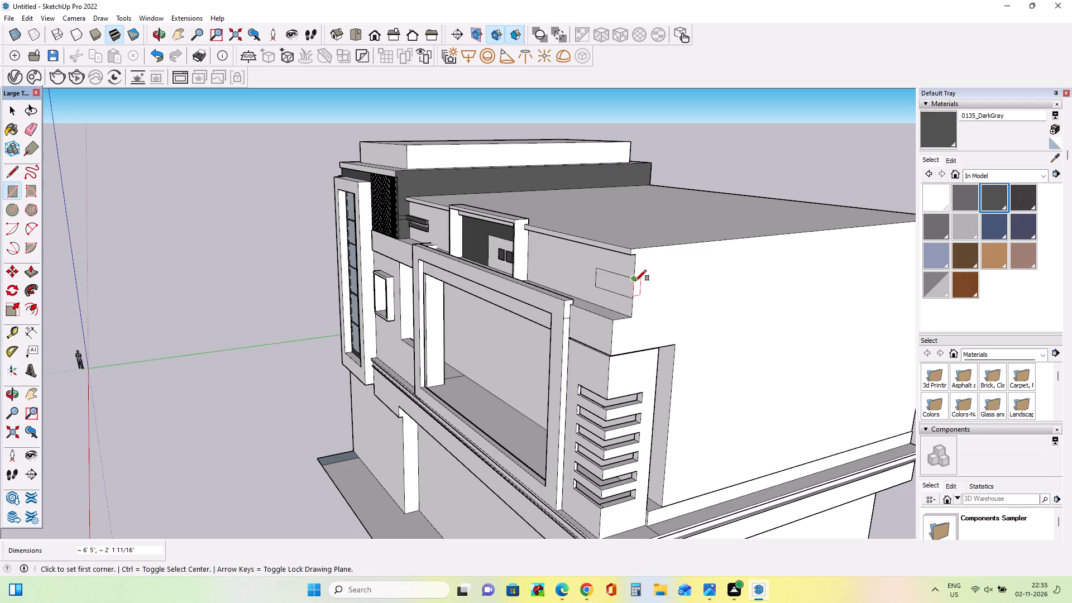
left_click(635, 281)
left_click(634, 298)
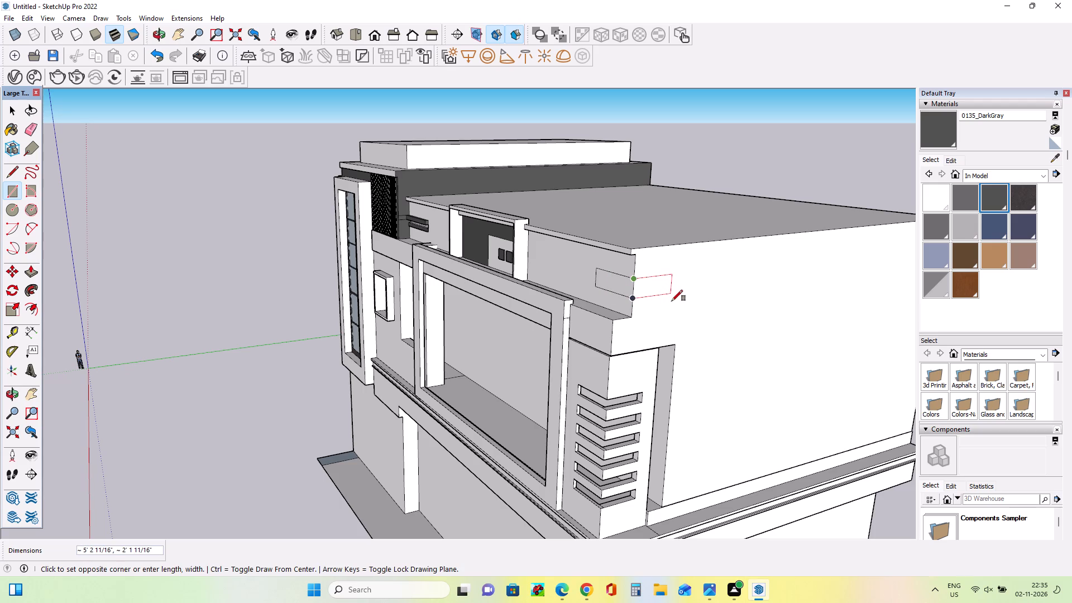
left_click(672, 301)
Examine the dark slots wrapping around the parapet corner in the reference image.
middle_click_drag(634, 325, 848, 339)
scroll(848, 339, "down", 3)
scroll(257, 428, "up", 9)
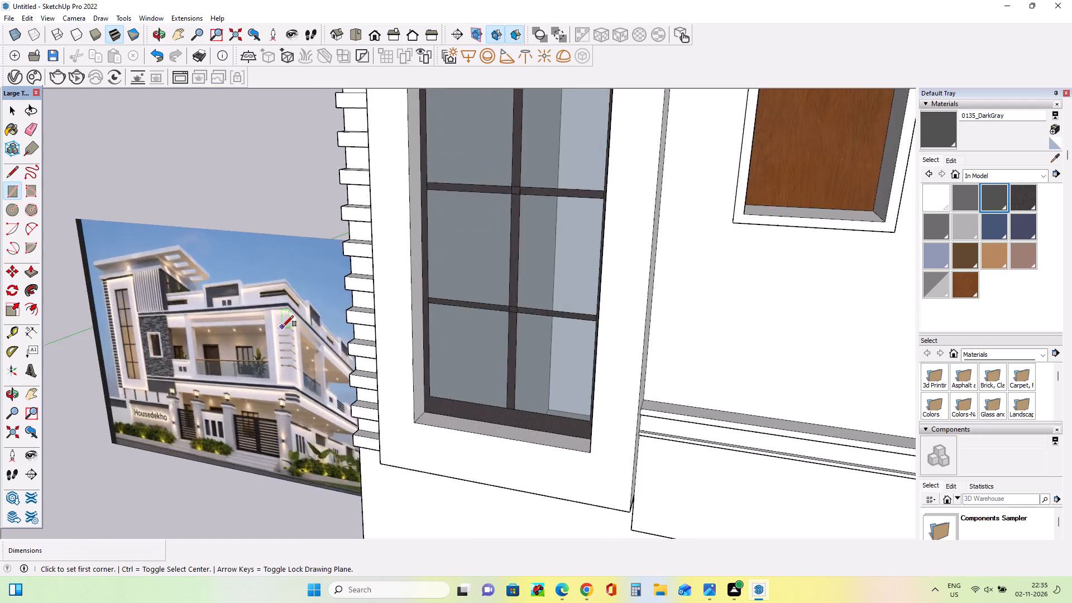
scroll(283, 327, "up", 10)
middle_click_drag(283, 331, 285, 354)
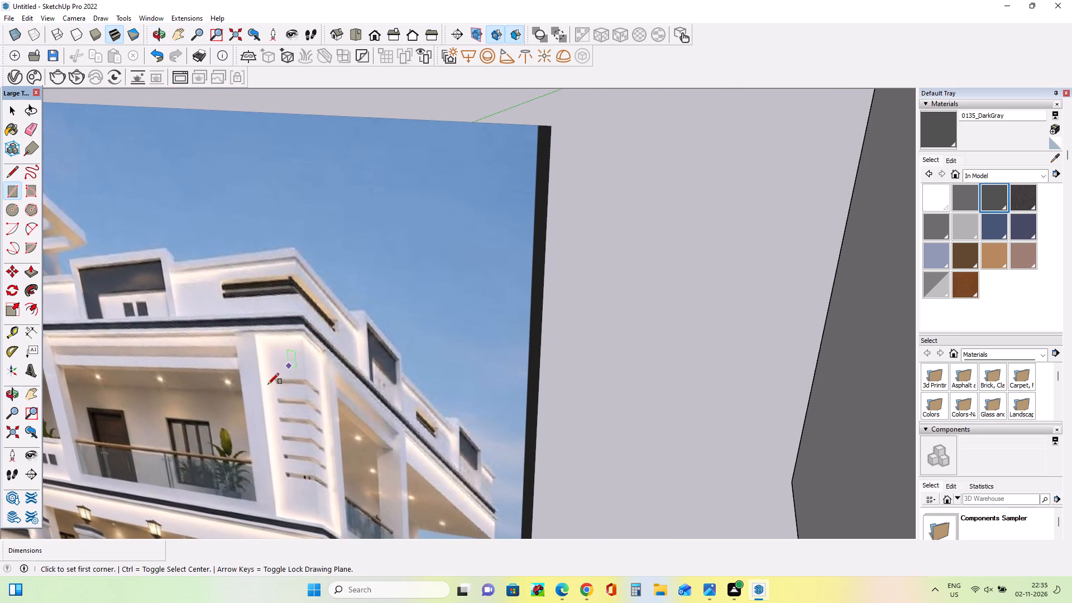
scroll(251, 391, "up", 3)
scroll(233, 366, "down", 15)
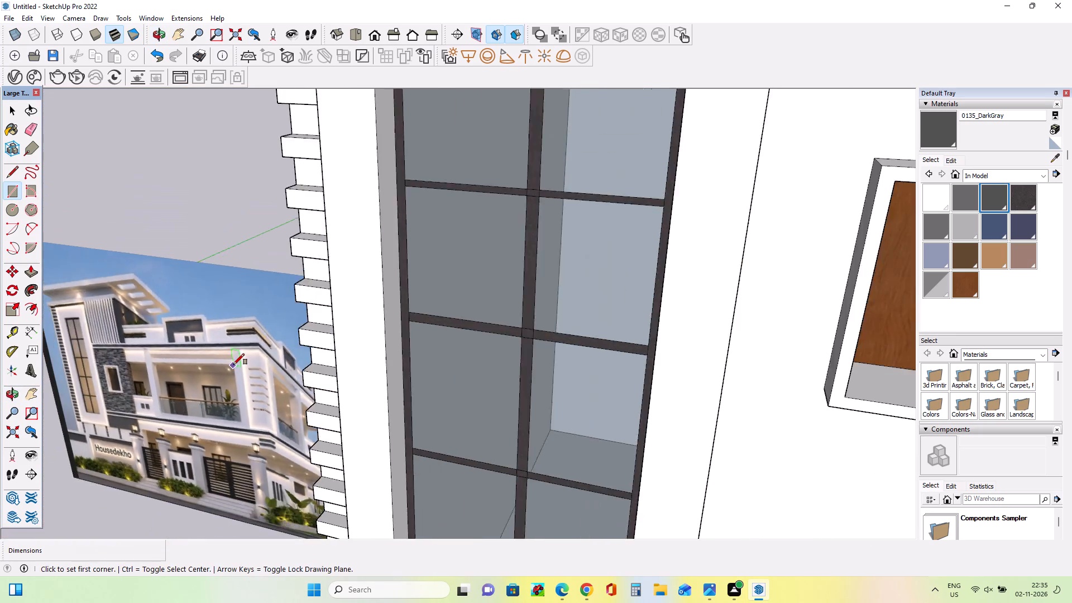
scroll(233, 365, "down", 2)
scroll(229, 451, "up", 9)
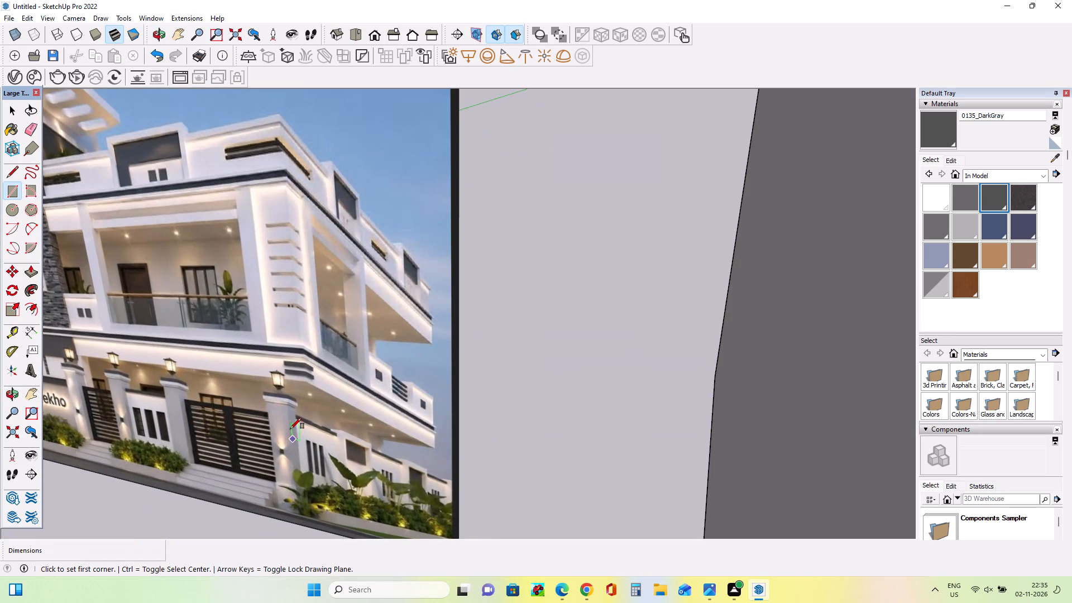
middle_click_drag(331, 443, 333, 452)
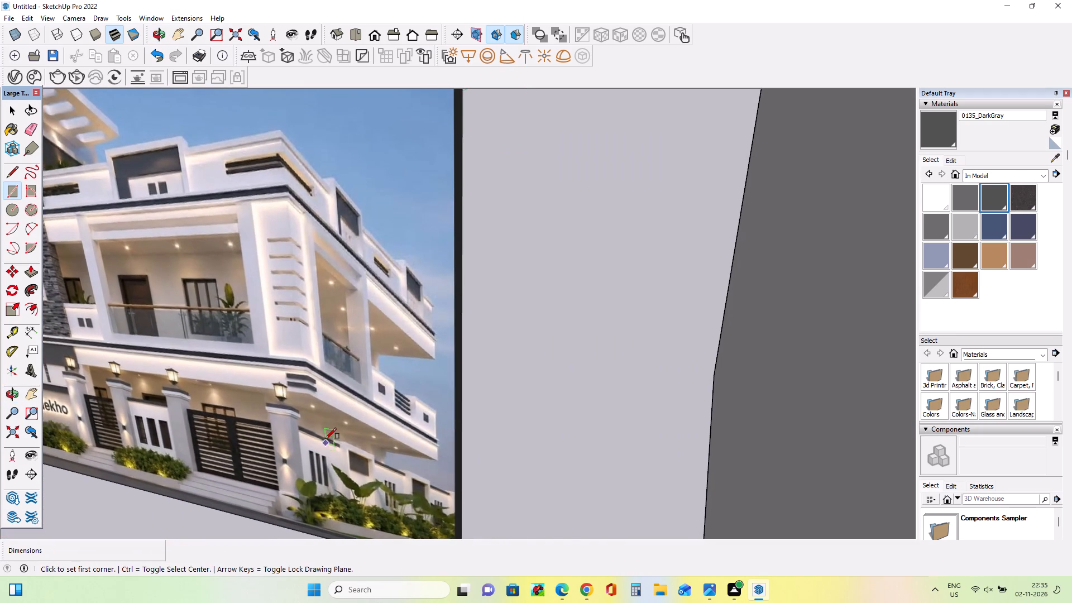
scroll(326, 439, "down", 3)
scroll(289, 285, "up", 4)
scroll(273, 213, "up", 7)
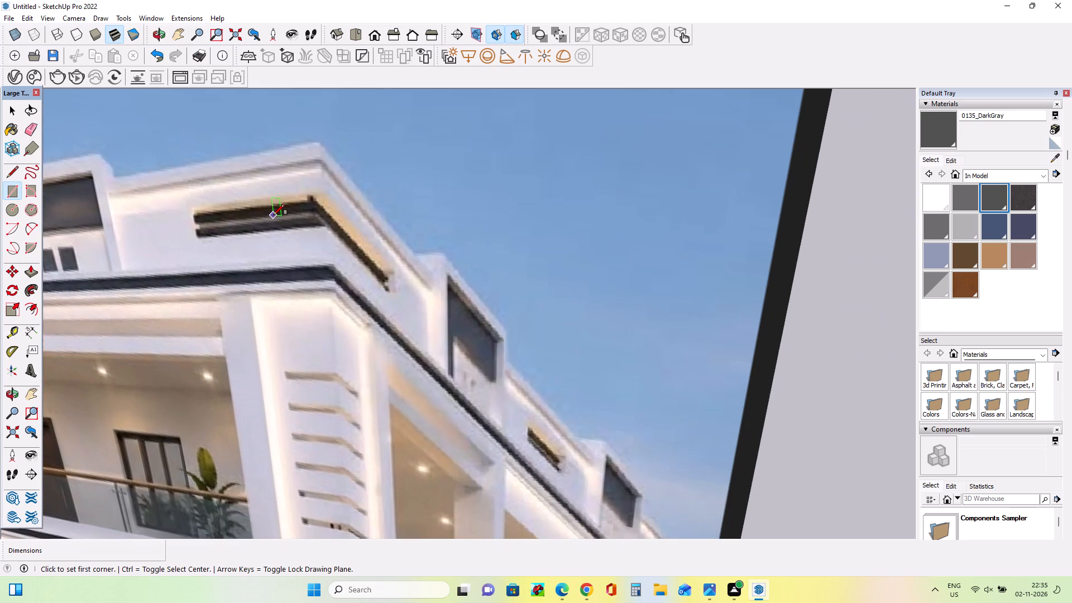
middle_click_drag(297, 294, 300, 288)
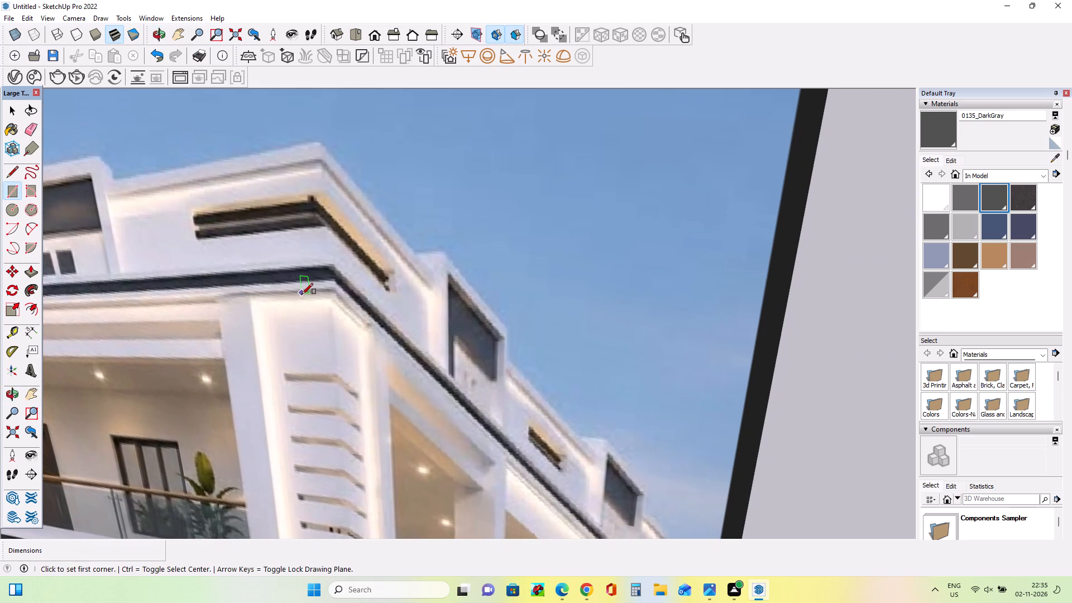
scroll(302, 294, "down", 19)
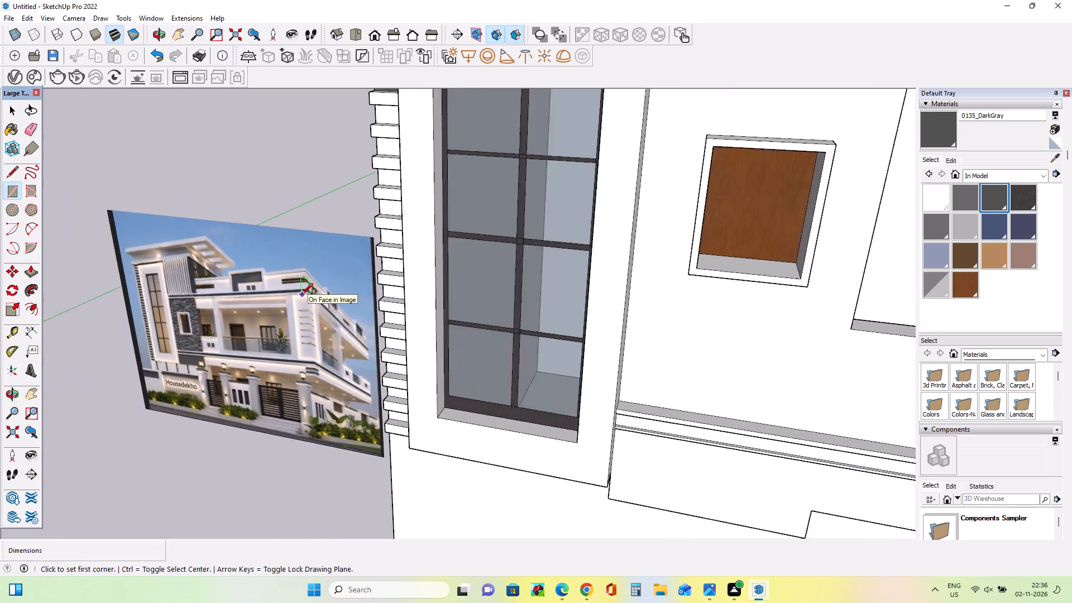
scroll(302, 294, "down", 10)
Draw 3 7/8" high strips along the top of both corner rectangles, about 6' 5" long on the front and 5' 2 11/16" on the side.
scroll(652, 220, "up", 7)
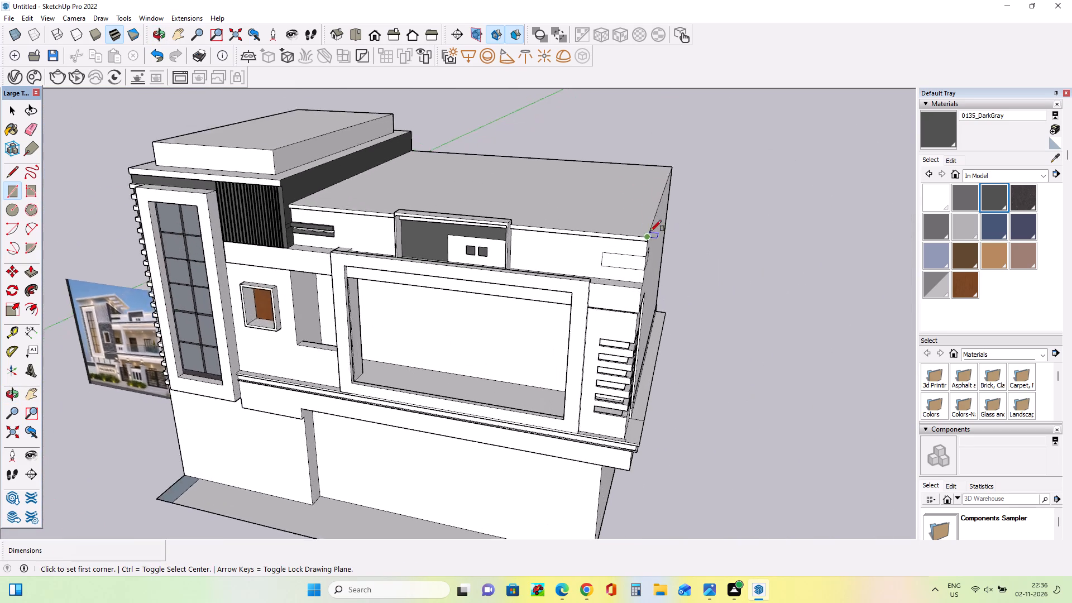
scroll(650, 231, "up", 2)
middle_click_drag(634, 269, 487, 248)
scroll(497, 274, "up", 8)
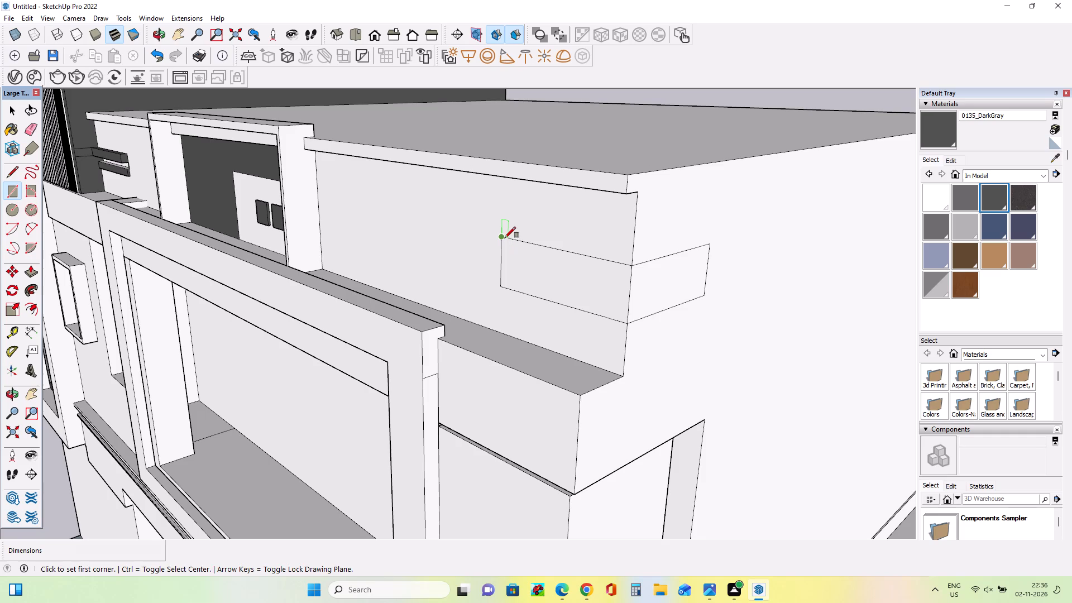
left_click(505, 237)
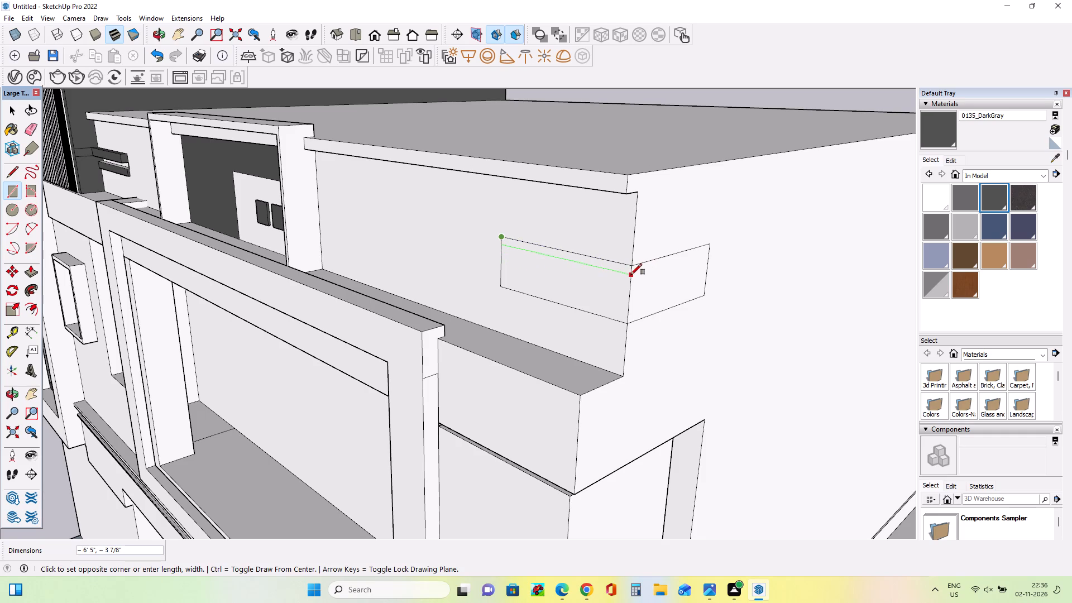
left_click(631, 275)
left_click(631, 276)
left_click(707, 246)
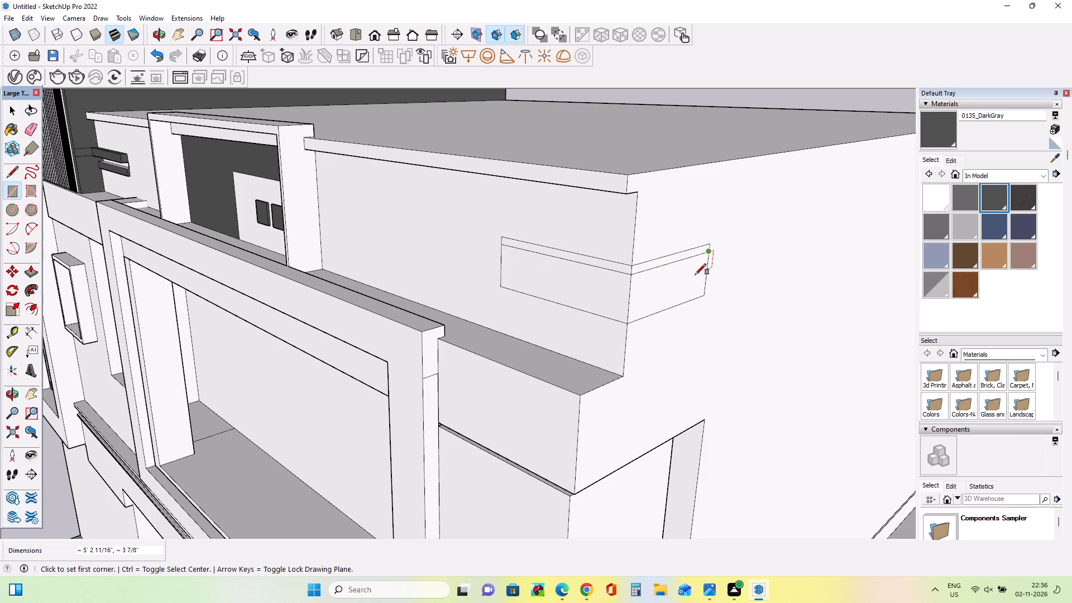
Draw a strip along the bottom of the side corner rectangle, about 5' 2 11/16" long and 4 15/16" high.
left_click(707, 296)
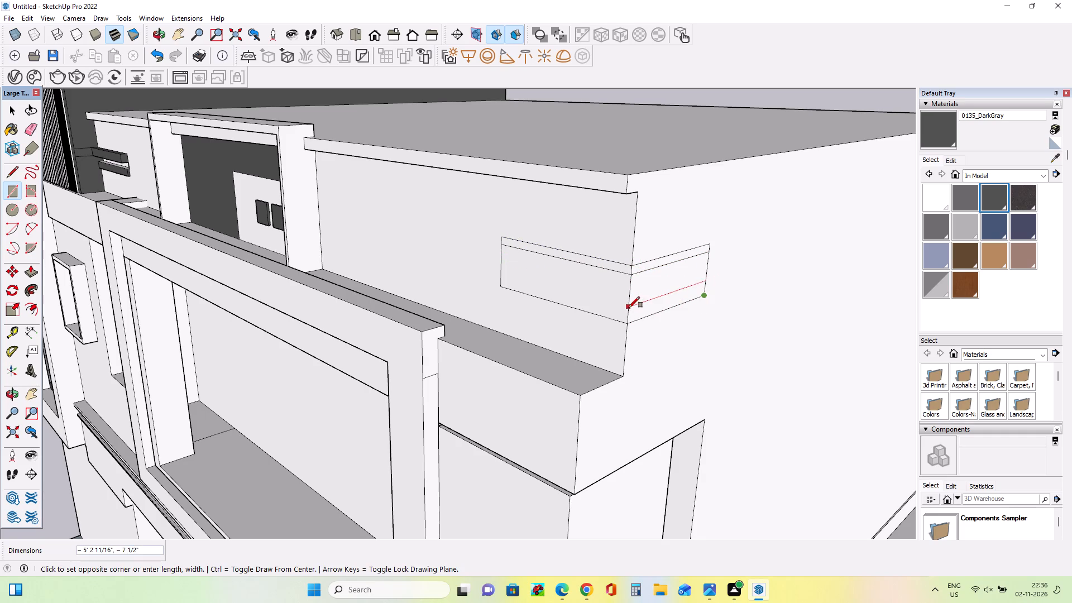
left_click(627, 313)
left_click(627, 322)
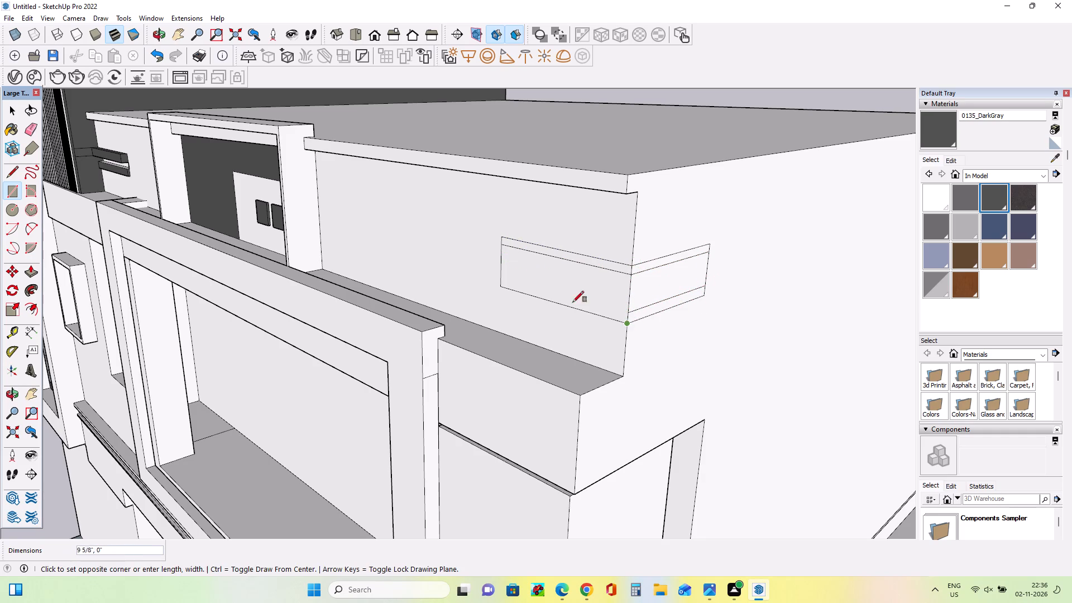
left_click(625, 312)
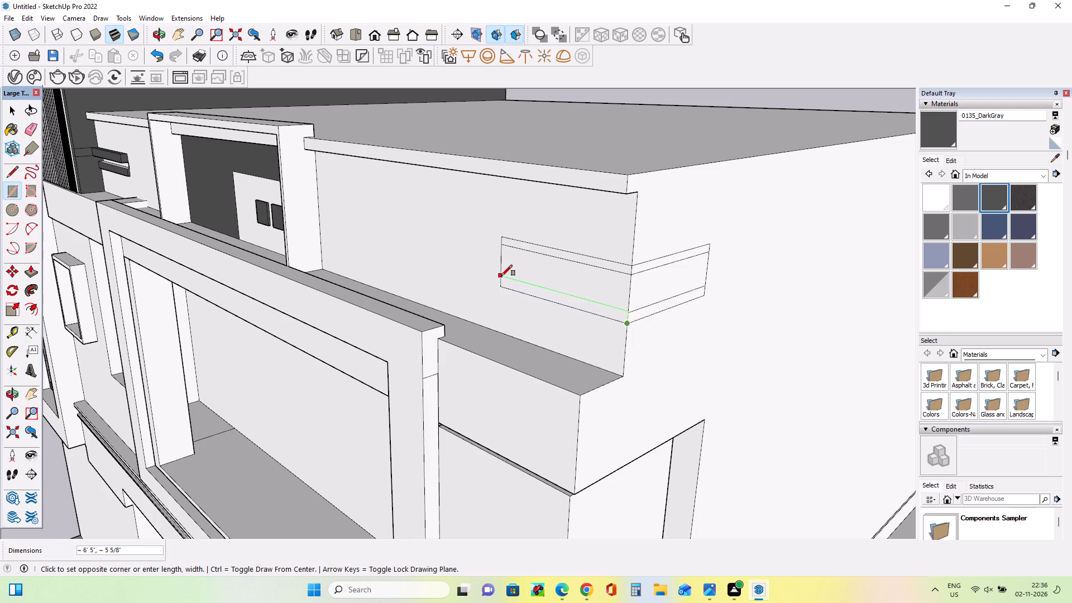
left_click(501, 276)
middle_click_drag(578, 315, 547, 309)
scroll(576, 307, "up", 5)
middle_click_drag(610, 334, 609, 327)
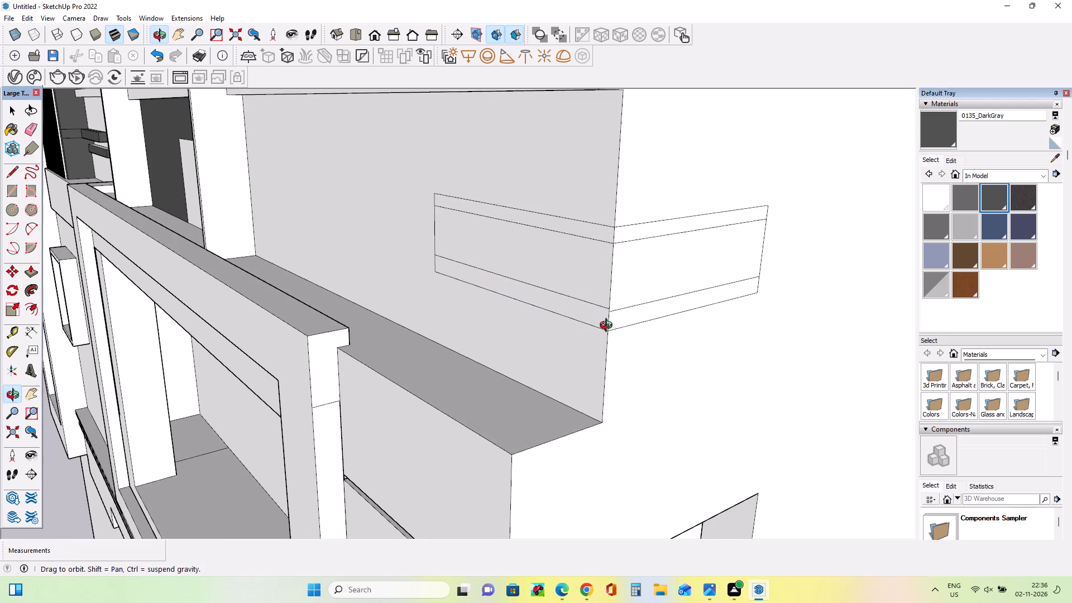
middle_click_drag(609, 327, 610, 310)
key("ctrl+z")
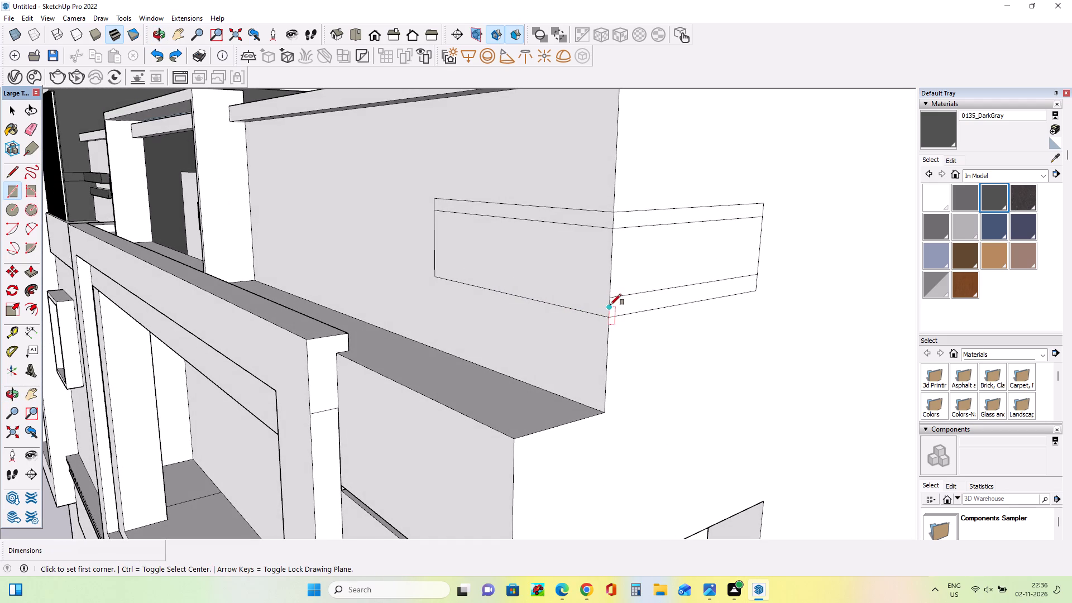
Draw a strip along the bottom of the front corner rectangle, about 6' 5" by 4 15/16", level with the side strip.
left_click(612, 297)
left_click(607, 317)
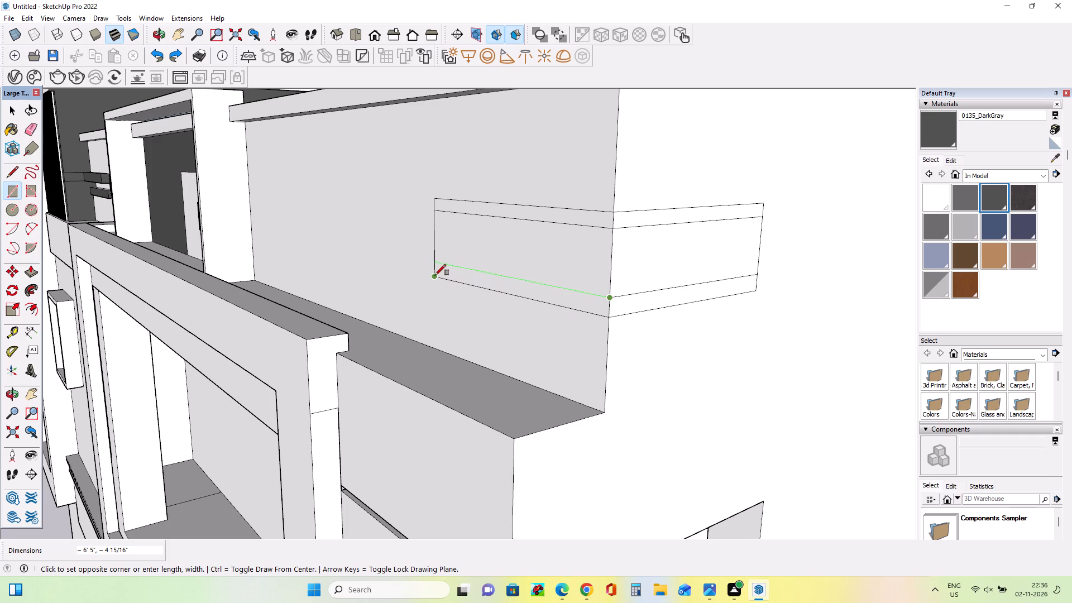
left_click(434, 275)
Pull the upper and lower strips on both the front and side of the parapet corner outward about 1".
middle_click_drag(528, 288, 536, 294)
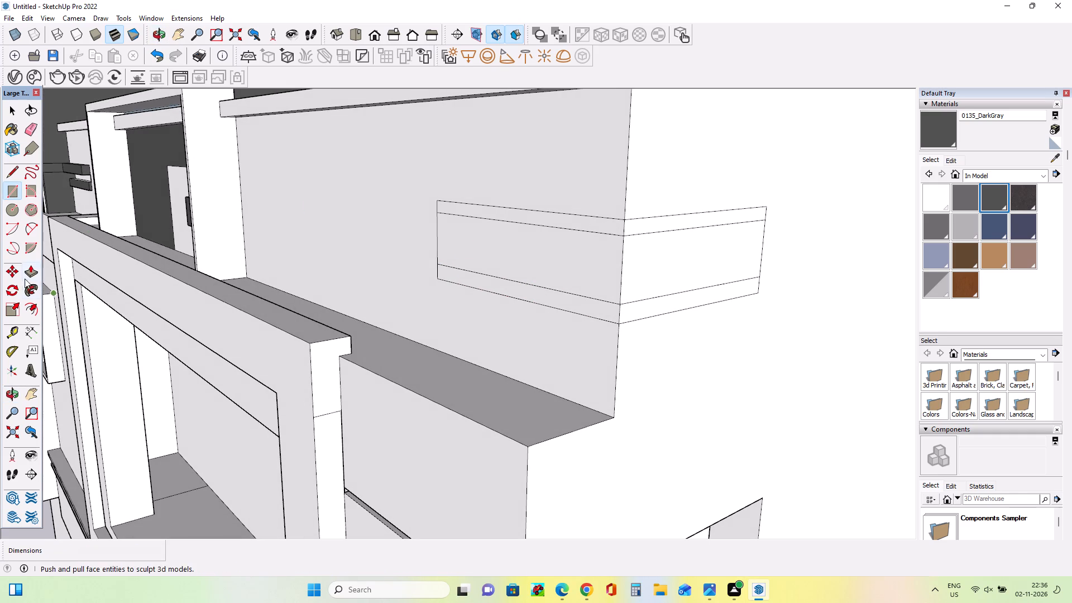
left_click(27, 275)
left_click(499, 216)
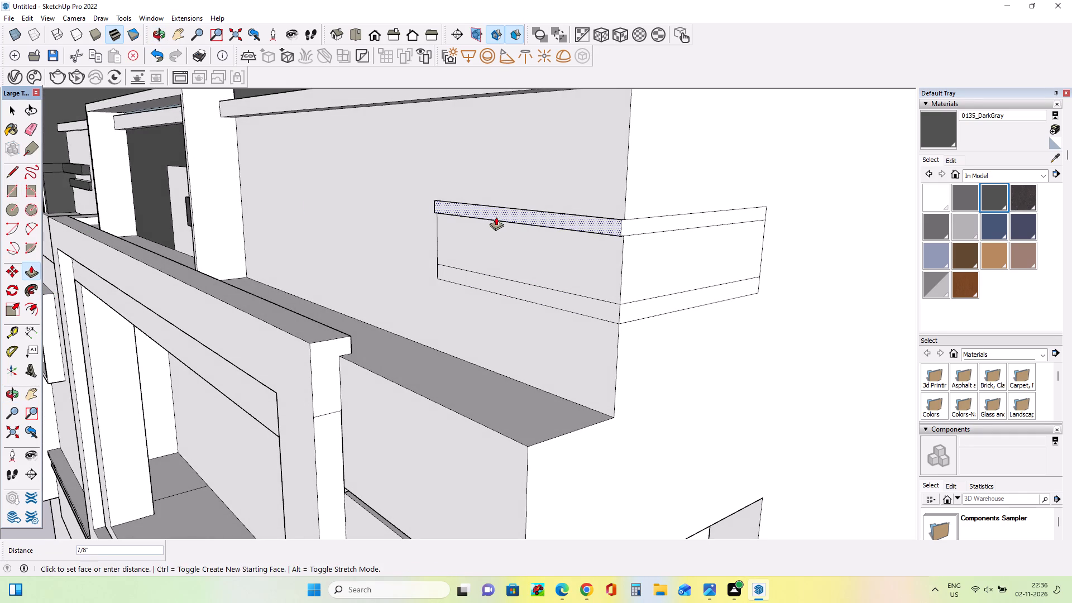
left_click(636, 227)
left_click(645, 305)
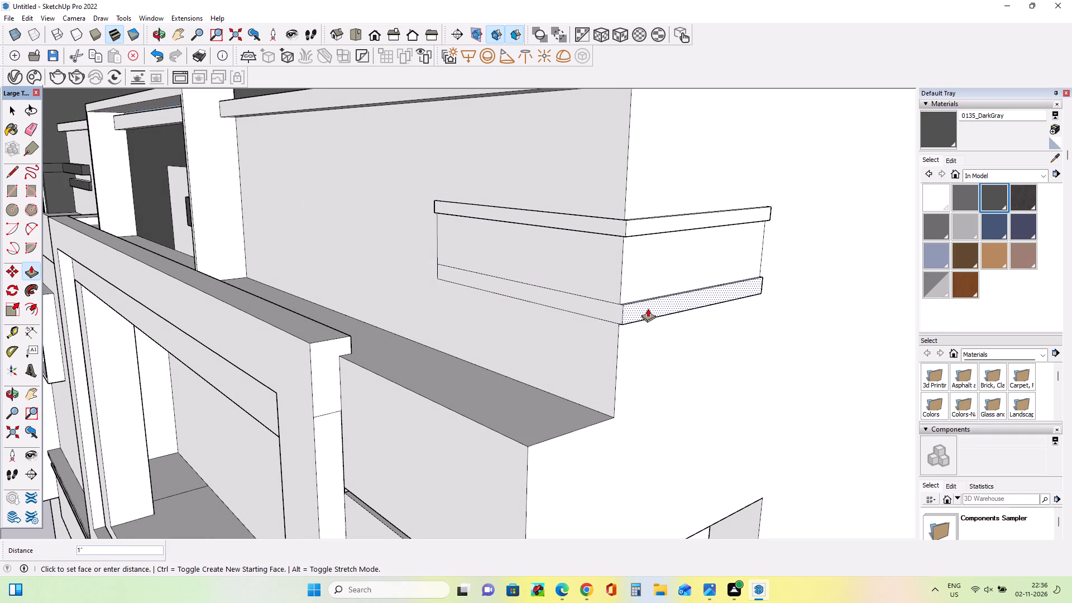
left_click_drag(614, 313, 630, 304)
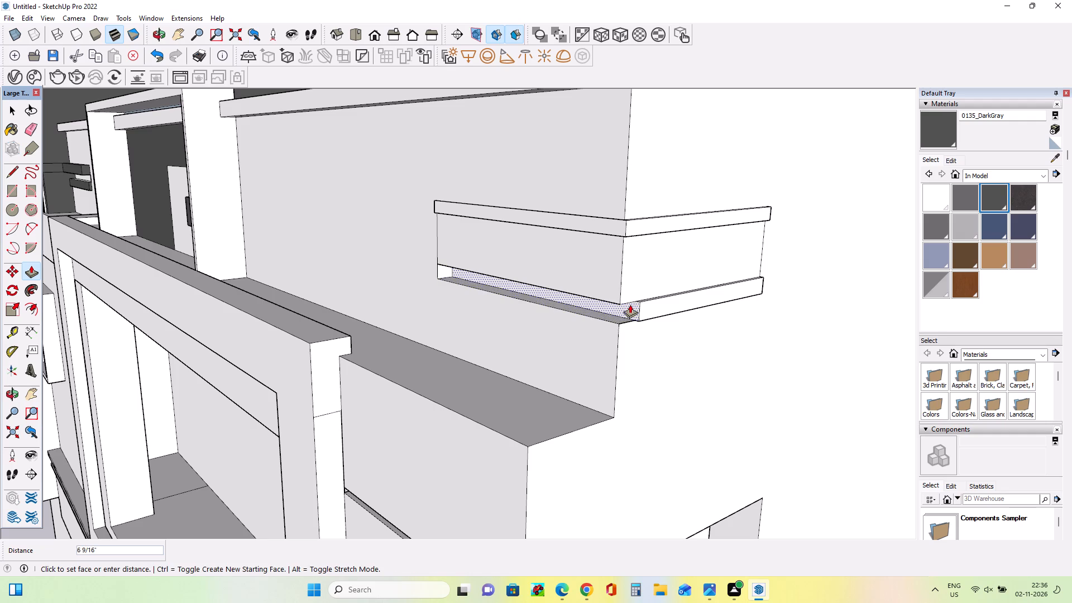
left_click_drag(630, 304, 594, 322)
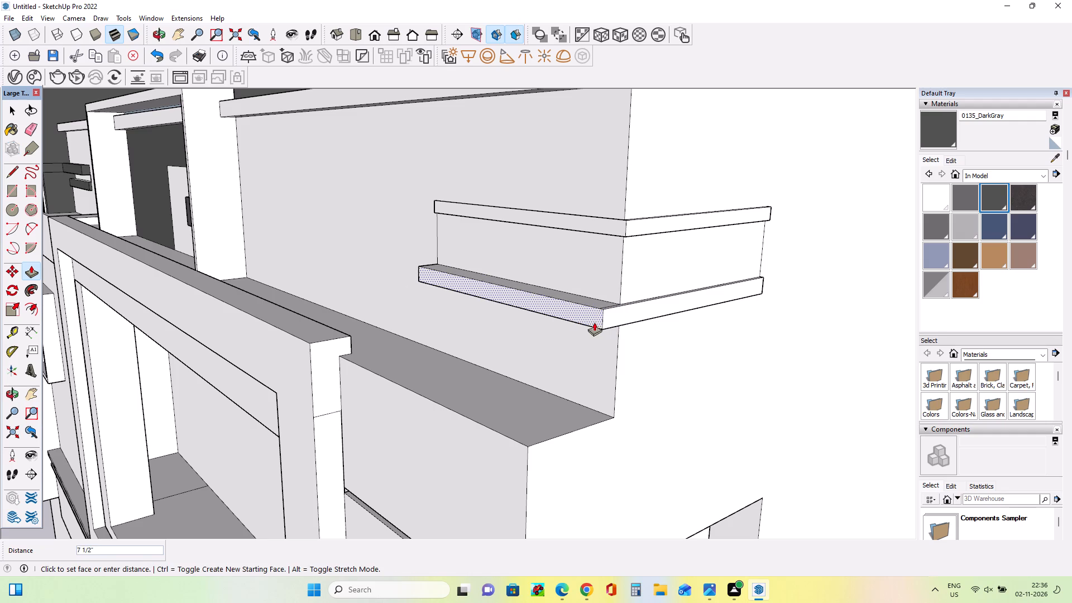
left_click_drag(594, 322, 595, 322)
left_click_drag(594, 315, 623, 212)
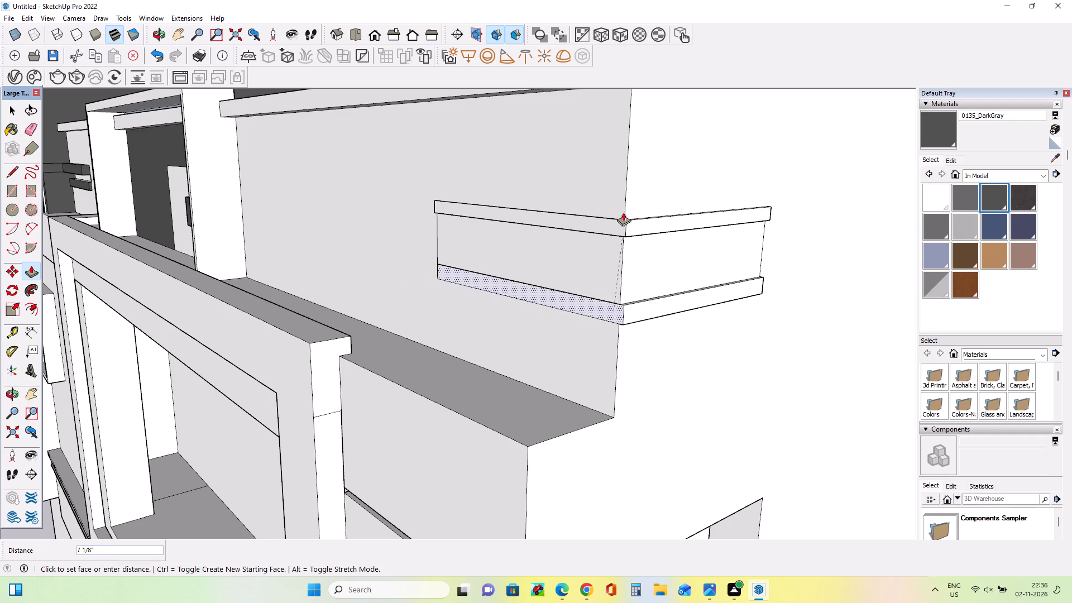
left_click_drag(623, 212, 614, 219)
Push the front and side faces between the upper and lower strips inward to form a recess around the parapet corner.
middle_click_drag(639, 284, 635, 367)
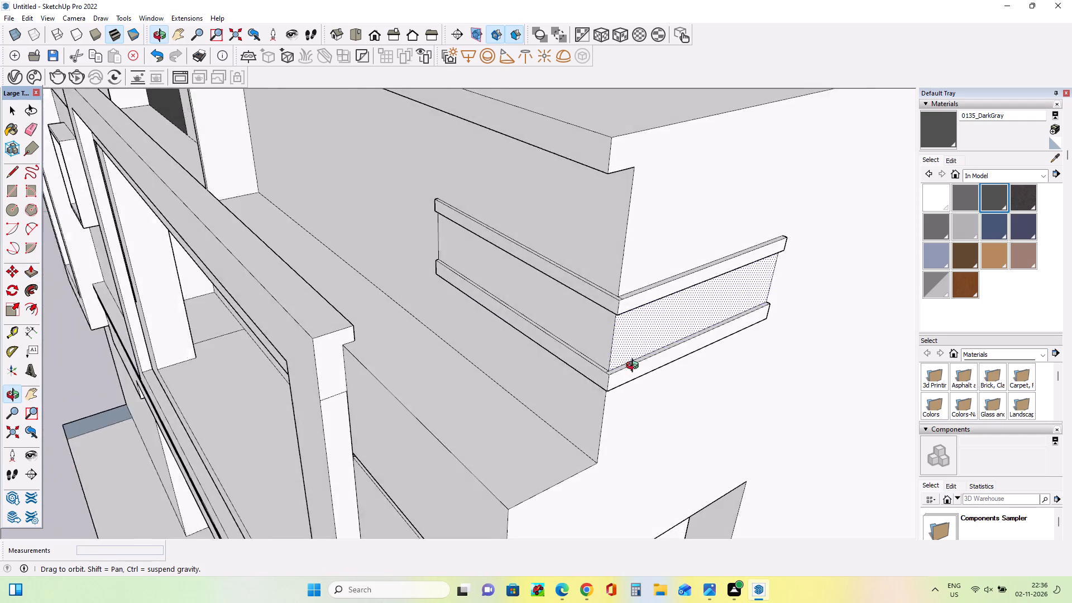
middle_click_drag(635, 367, 677, 319)
scroll(671, 312, "down", 5)
left_click_drag(642, 300, 644, 295)
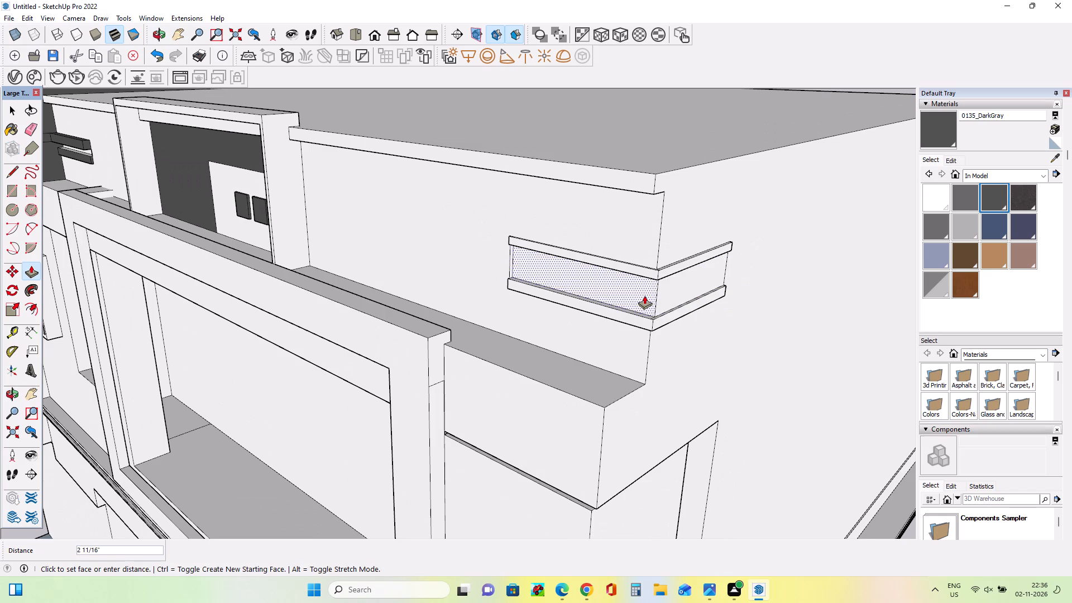
left_click_drag(644, 295, 645, 291)
left_click_drag(667, 290, 657, 286)
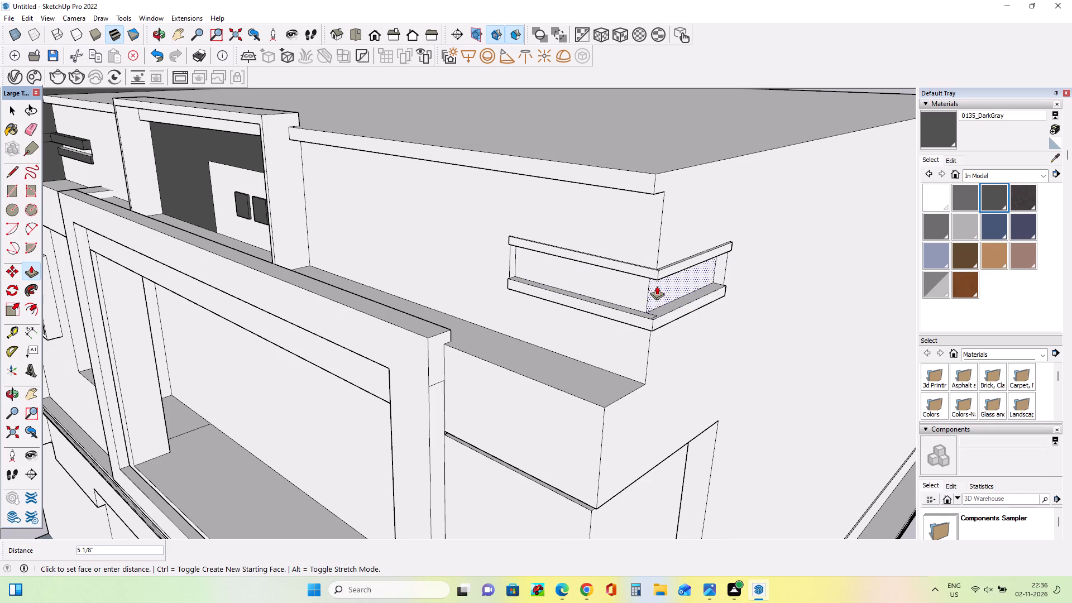
left_click_drag(657, 286, 660, 288)
Adjust the depth of the recessed side and front faces between the corner strips, pulling the front face out about 1 13/16".
middle_click_drag(630, 333, 688, 265)
scroll(688, 265, "down", 10)
scroll(674, 240, "up", 9)
left_click(687, 269)
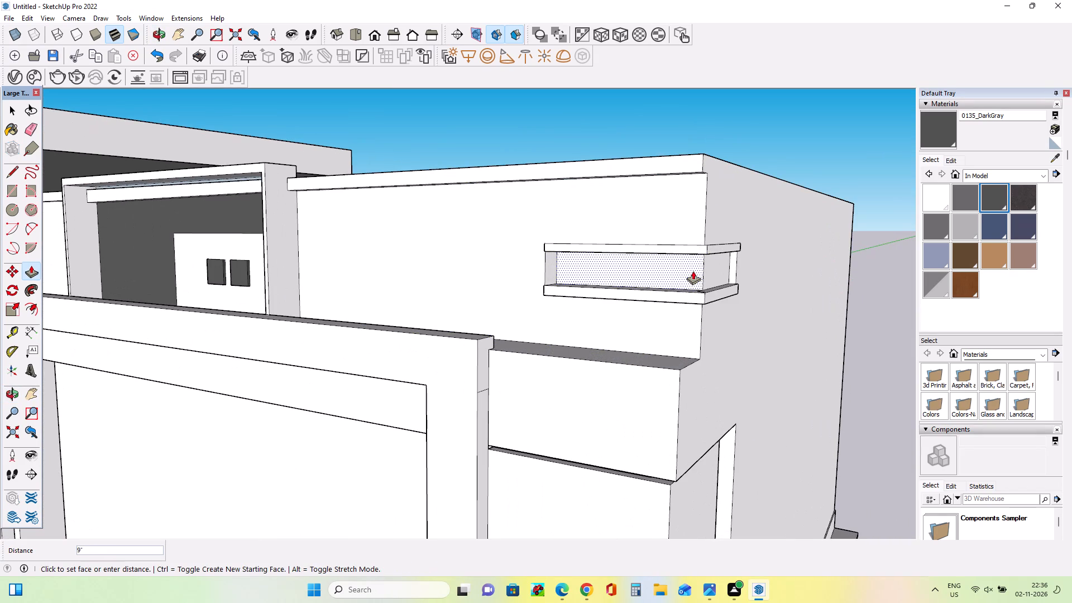
scroll(705, 253, "up", 4)
middle_click_drag(716, 284, 684, 307)
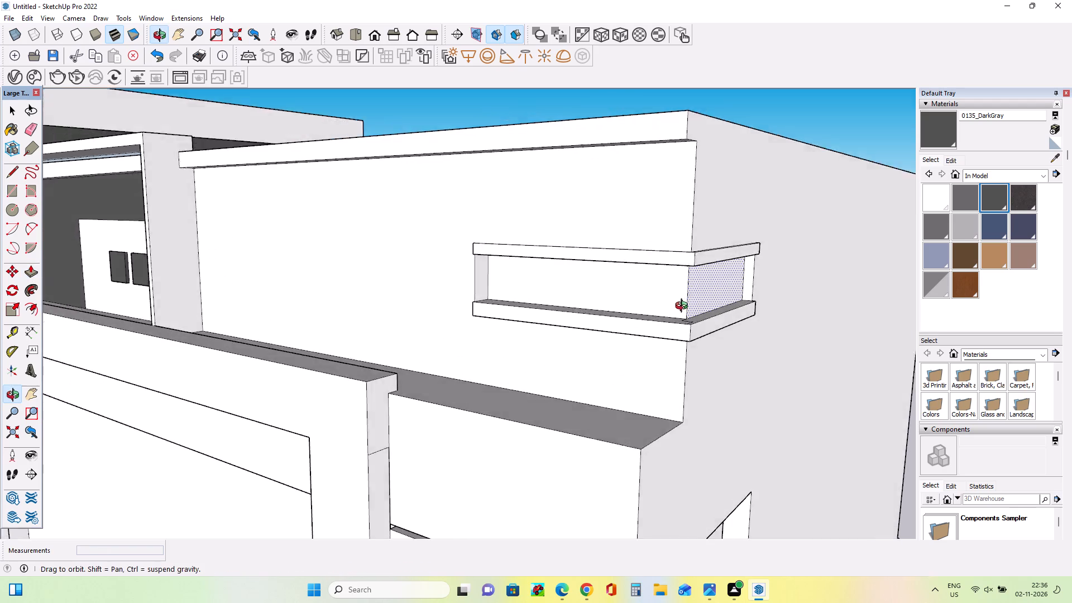
middle_click_drag(684, 307, 650, 354)
left_click_drag(662, 366, 662, 367)
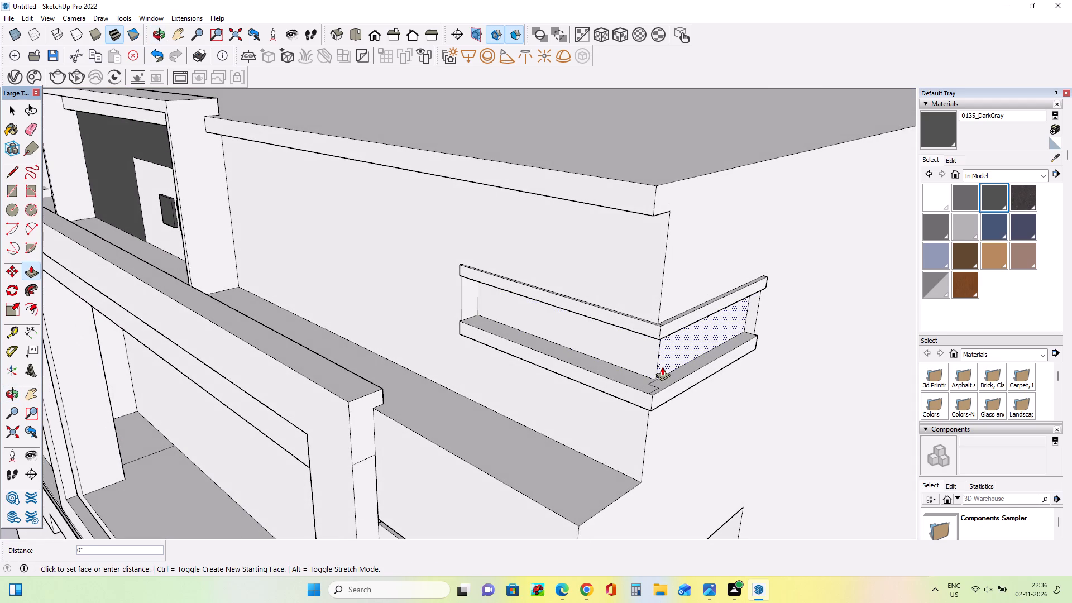
left_click_drag(662, 367, 662, 371)
left_click_drag(648, 362, 645, 367)
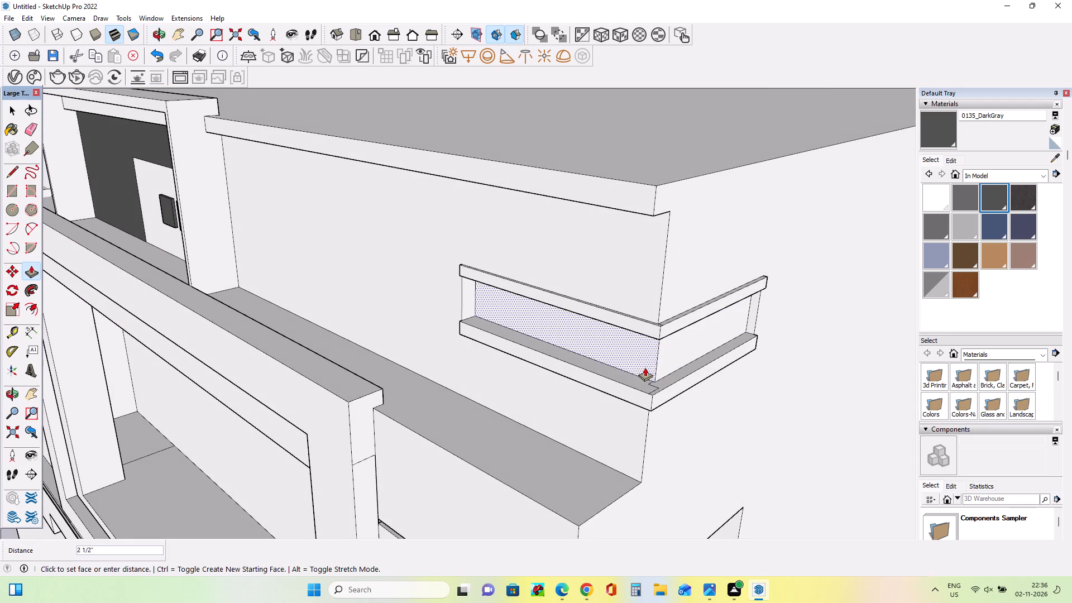
left_click_drag(645, 367, 647, 367)
Examine the overall front facade against the reference image to check the parapet and the remaining details.
middle_click_drag(643, 365, 712, 301)
scroll(714, 300, "down", 9)
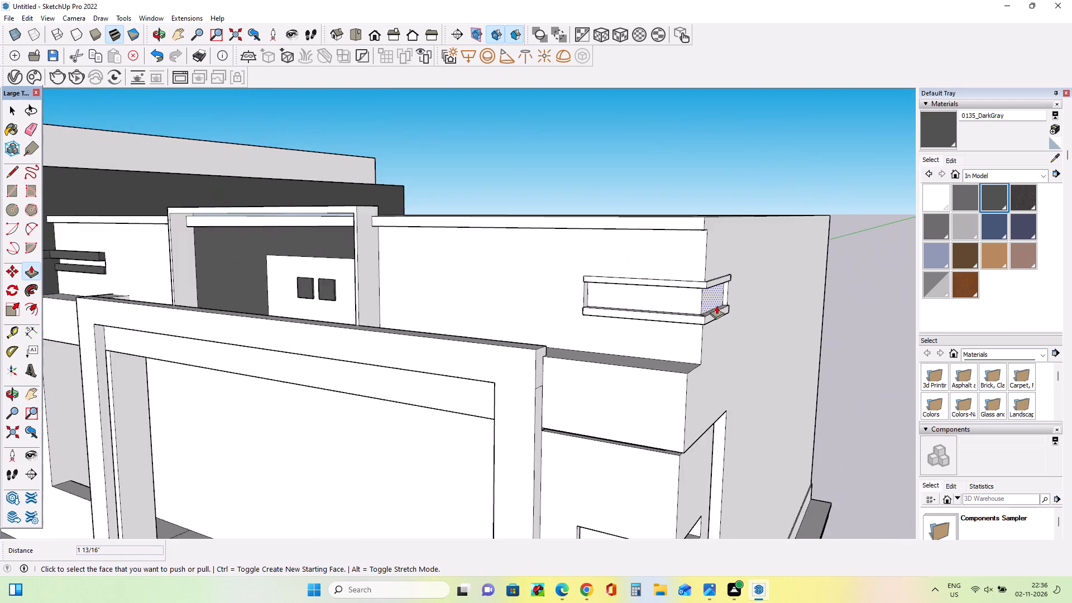
scroll(716, 305, "down", 12)
scroll(511, 378, "down", 1)
middle_click_drag(511, 378, 669, 326)
scroll(149, 461, "up", 4)
scroll(269, 461, "up", 9)
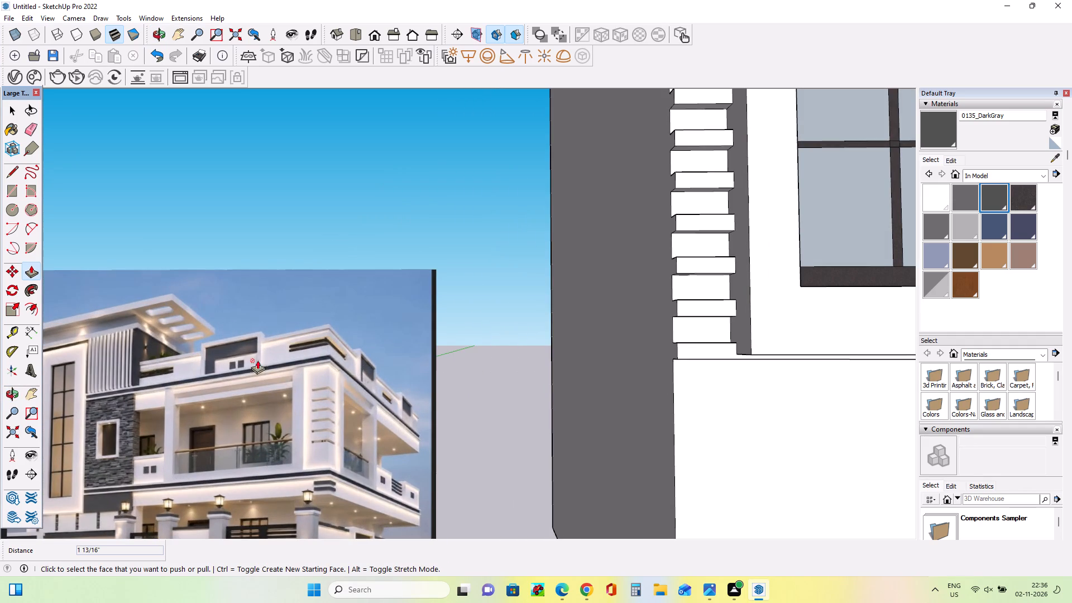
scroll(195, 401, "down", 16)
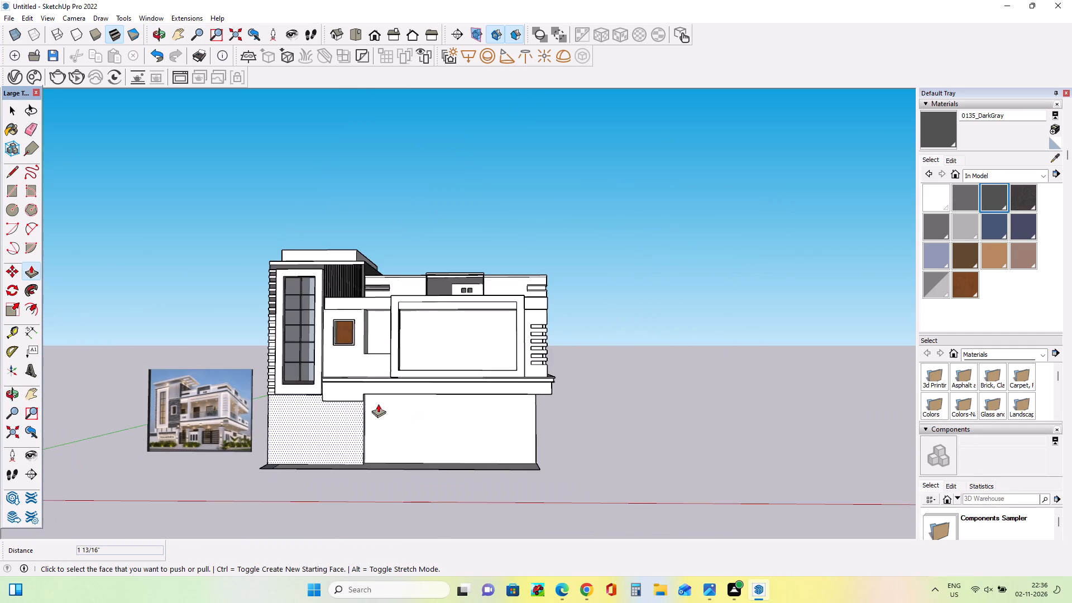
middle_click_drag(417, 420, 421, 437)
scroll(255, 395, "up", 3)
middle_click_drag(255, 395, 295, 418)
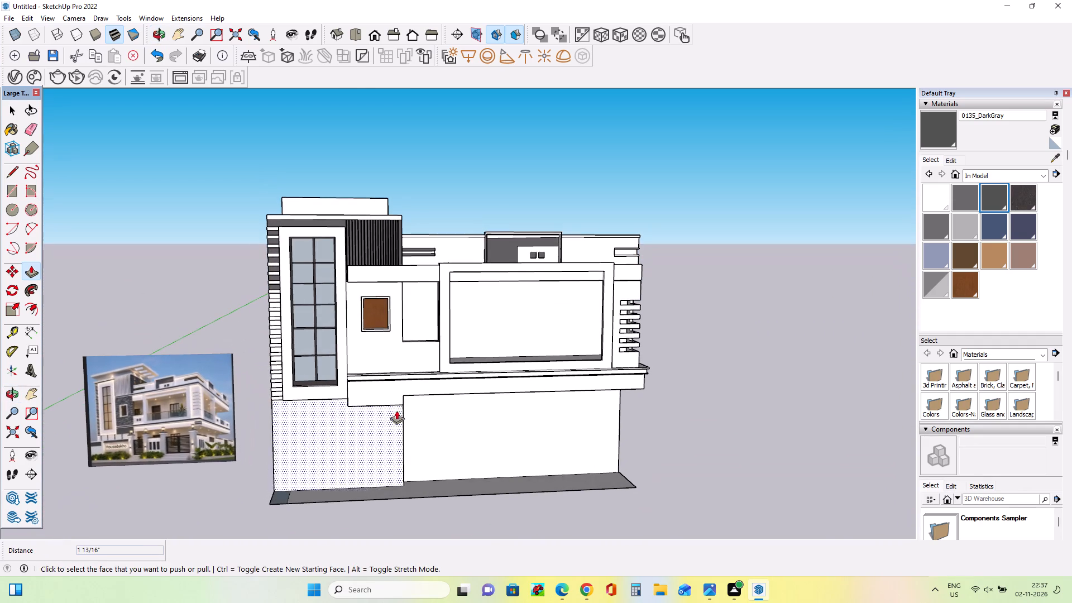
scroll(597, 417, "up", 2)
middle_click_drag(600, 424, 601, 440)
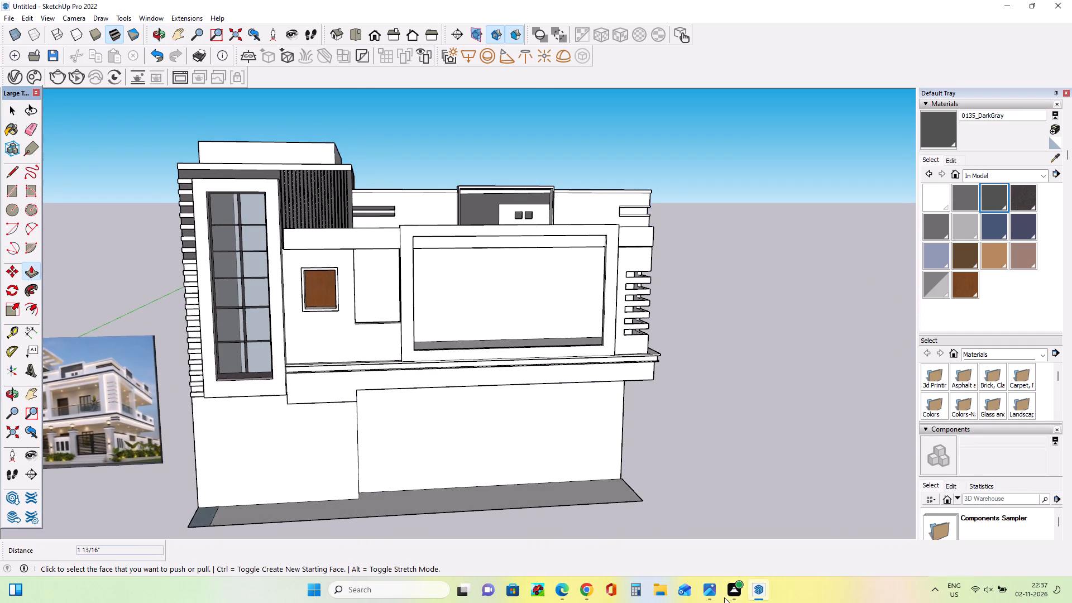
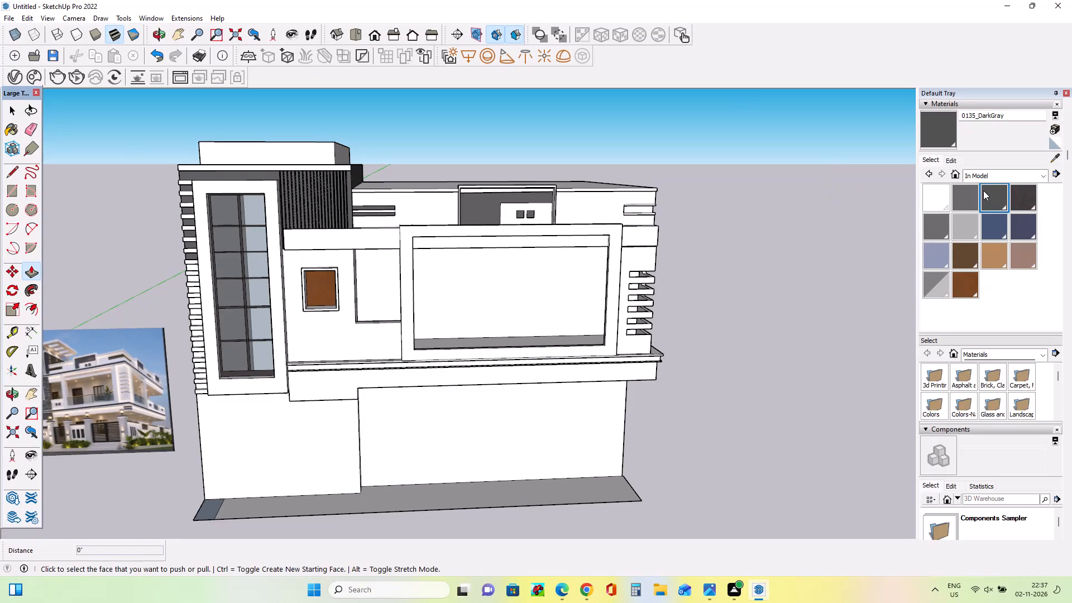
Paint the front faces of the two thin parapet bands at the corner away from the tower with 0135_DarkGray.
left_click(991, 193)
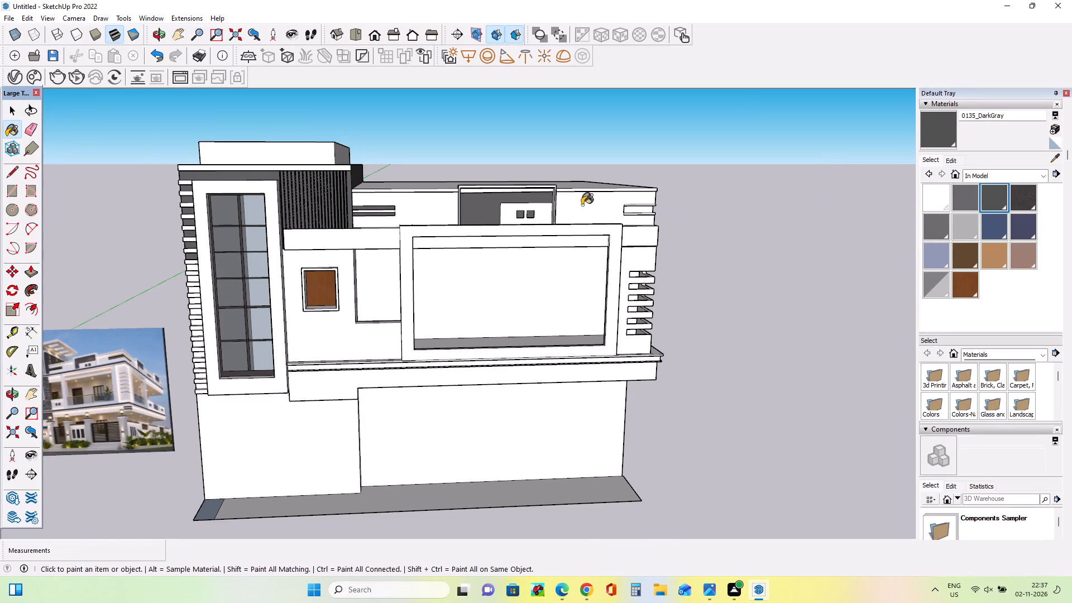
scroll(562, 199, "up", 8)
left_click(687, 202)
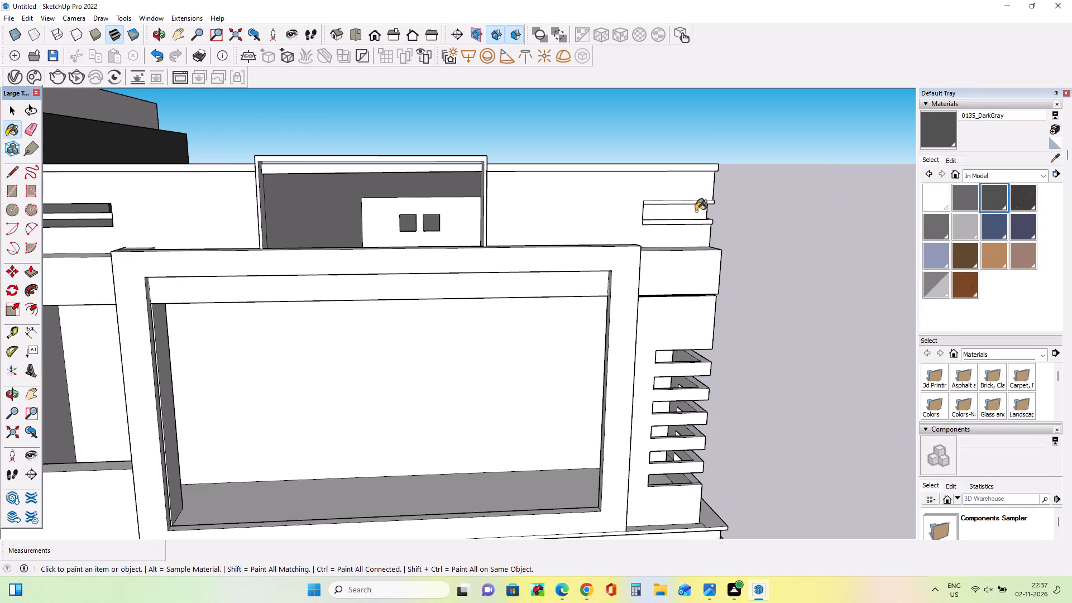
left_click(698, 203)
scroll(707, 208, "up", 4)
left_click(699, 227)
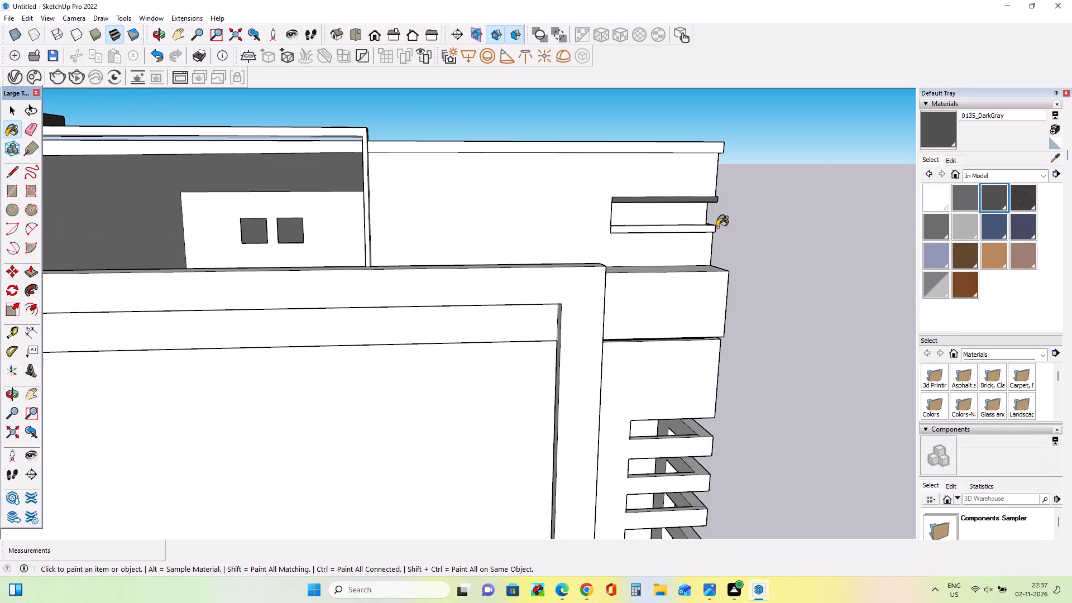
Check the bands in the reference photo and paint the upper band's underside and the side-return surface 0135_DarkGray.
scroll(757, 224, "down", 12)
scroll(754, 223, "up", 1)
scroll(754, 223, "down", 5)
scroll(295, 343, "up", 6)
scroll(264, 350, "down", 1)
scroll(264, 350, "up", 14)
scroll(245, 350, "down", 5)
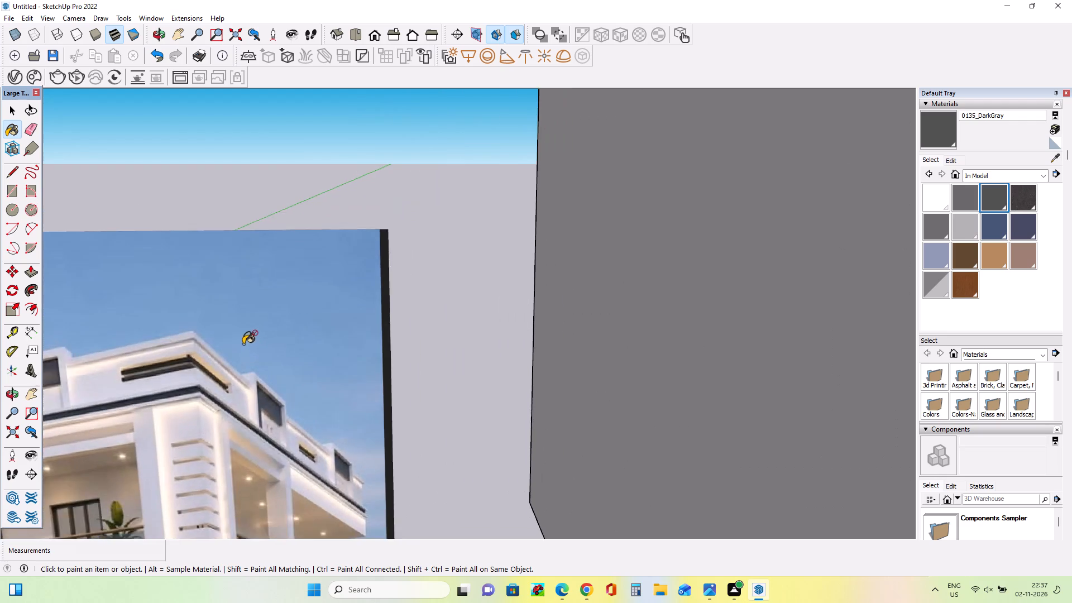
scroll(245, 343, "down", 20)
scroll(245, 343, "down", 2)
scroll(482, 259, "up", 8)
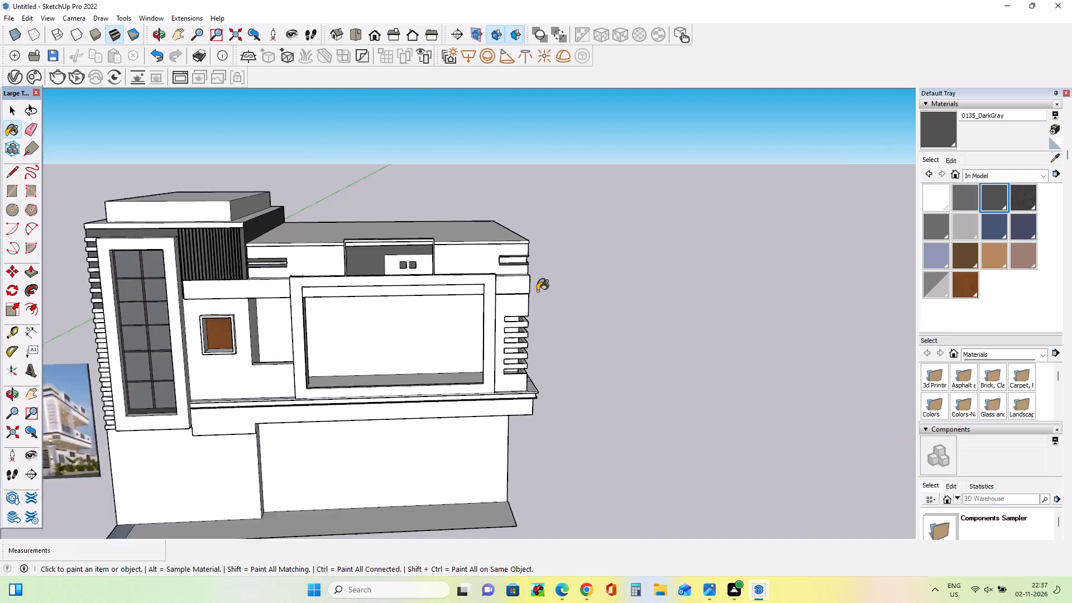
scroll(537, 291, "up", 7)
middle_click_drag(525, 302, 466, 95)
scroll(473, 171, "up", 9)
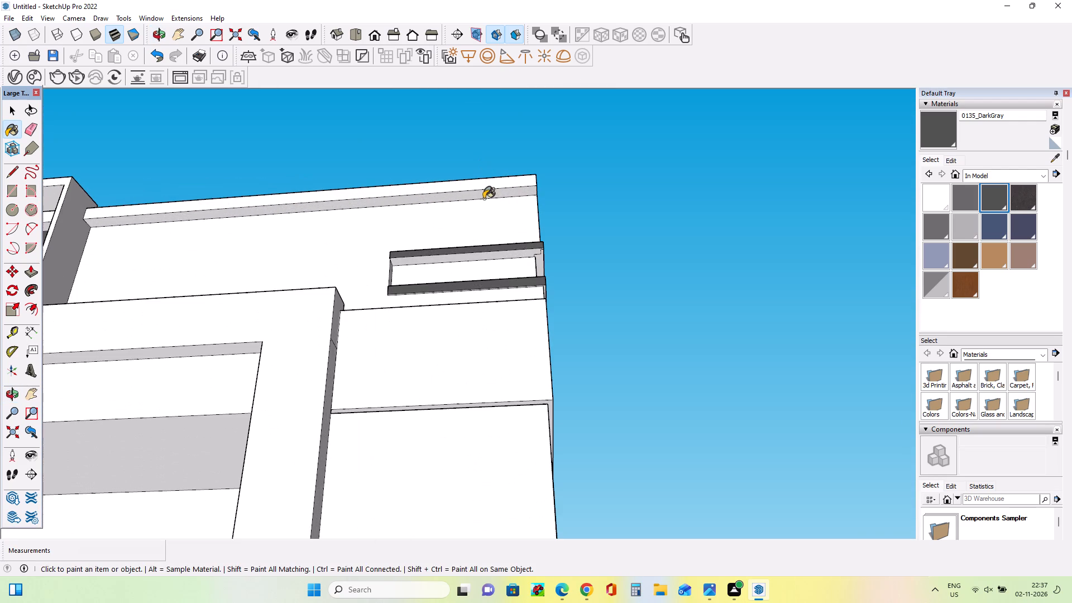
left_click(517, 261)
left_click(546, 265)
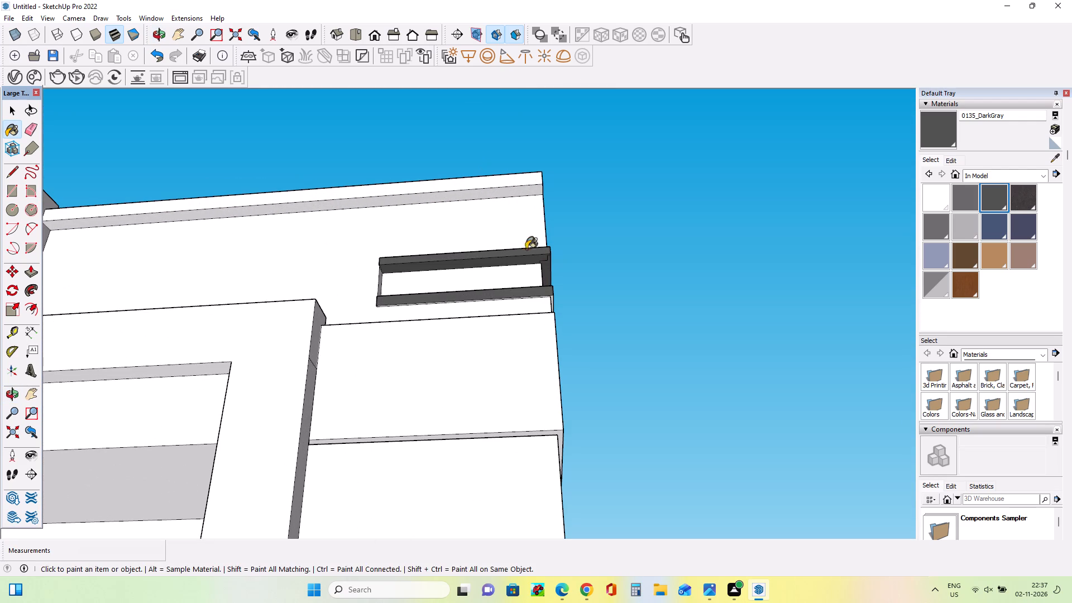
Push/Pull the underside of the upper dark parapet band about 1 1/4" at the corner slot.
left_click(28, 270)
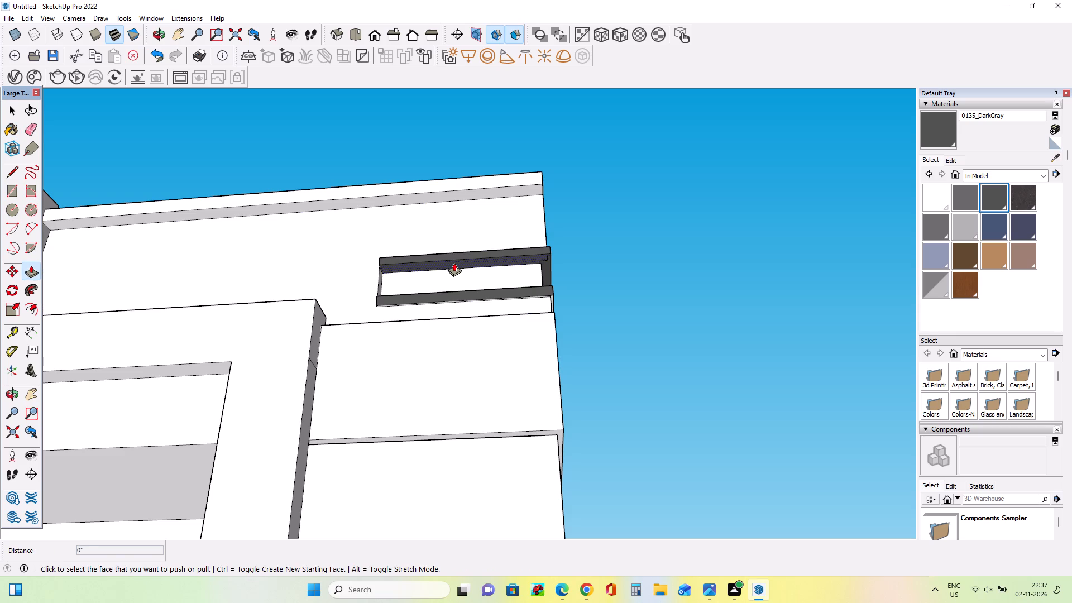
left_click(454, 262)
scroll(554, 274, "up", 5)
left_click_drag(517, 252, 492, 252)
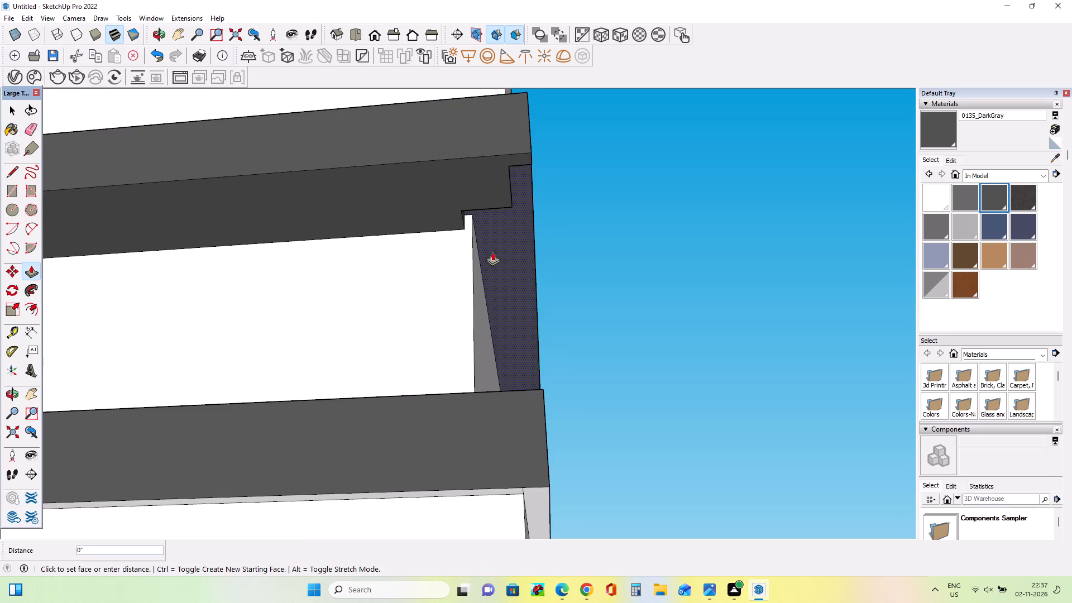
left_click_drag(492, 252, 427, 218)
Push/Pull the top surface of the lower dark parapet band about 1 5/16" at the same slot.
scroll(527, 238, "down", 1)
middle_click_drag(514, 305, 512, 457)
scroll(509, 447, "down", 5)
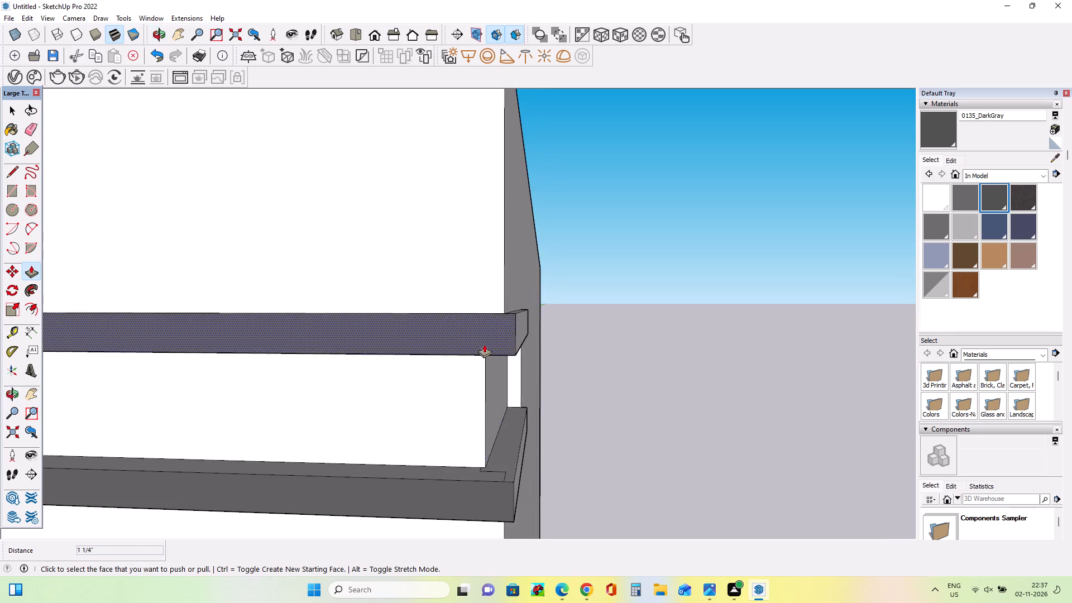
scroll(484, 344, "down", 8)
middle_click_drag(494, 447, 489, 475)
scroll(491, 469, "down", 1)
scroll(471, 383, "up", 7)
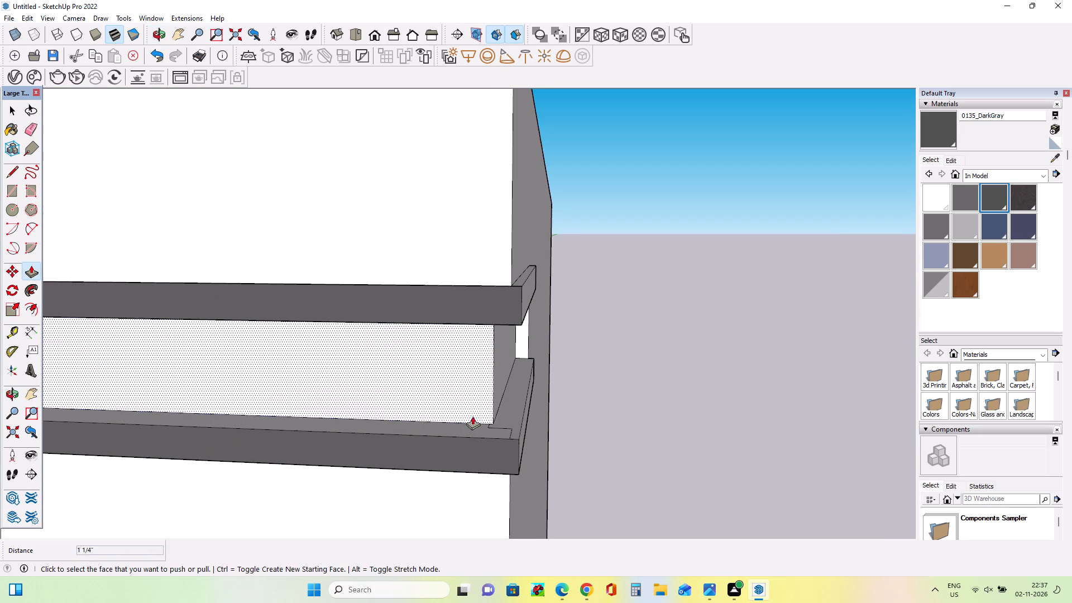
left_click_drag(472, 432, 473, 423)
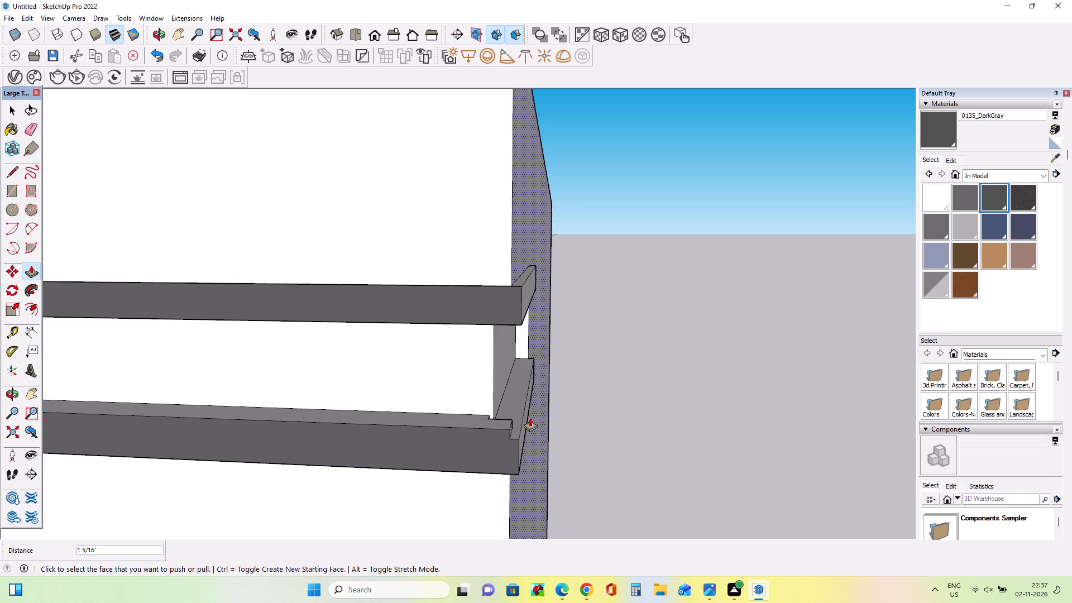
middle_click_drag(530, 418, 473, 472)
left_click_drag(492, 428, 443, 438)
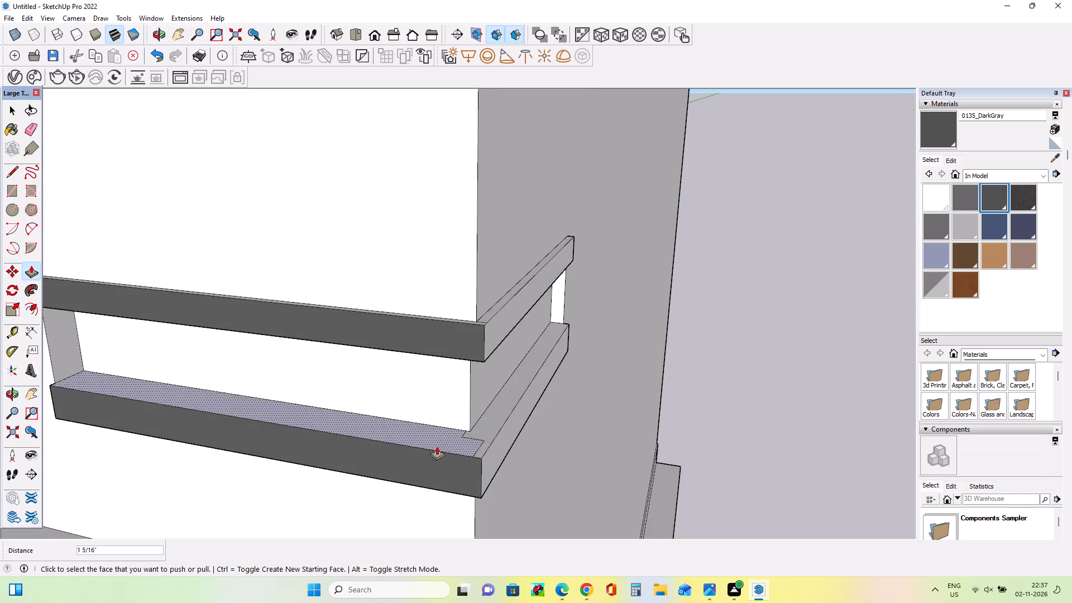
Examine the whole front elevation from several angles and compare it with the reference photo.
middle_click_drag(448, 429, 628, 312)
scroll(628, 312, "down", 11)
scroll(438, 305, "down", 4)
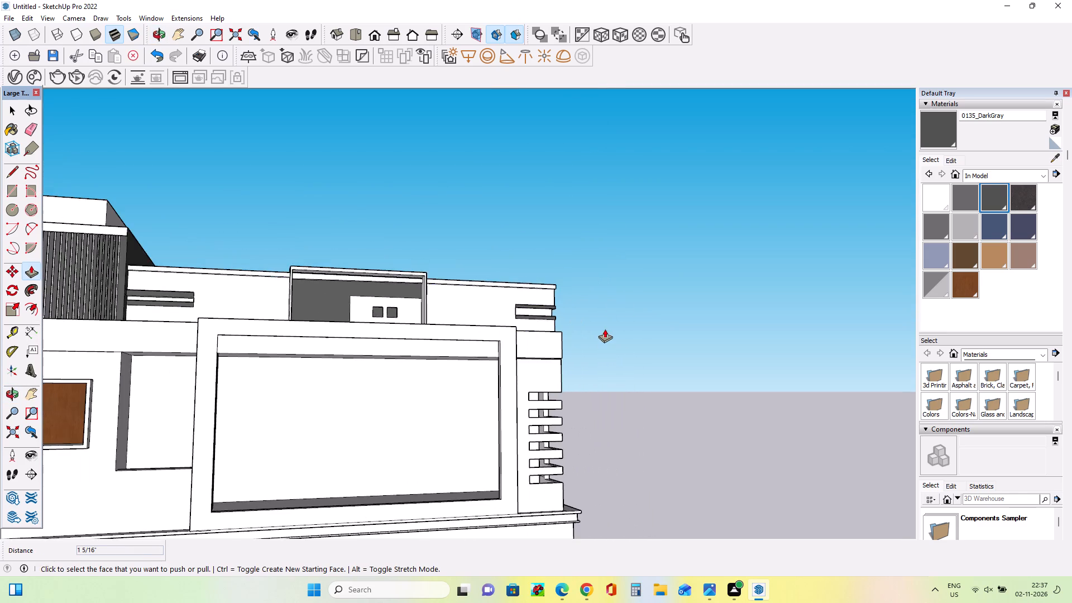
middle_click_drag(596, 337, 532, 371)
scroll(531, 370, "down", 2)
scroll(518, 269, "down", 9)
middle_click_drag(629, 342, 523, 404)
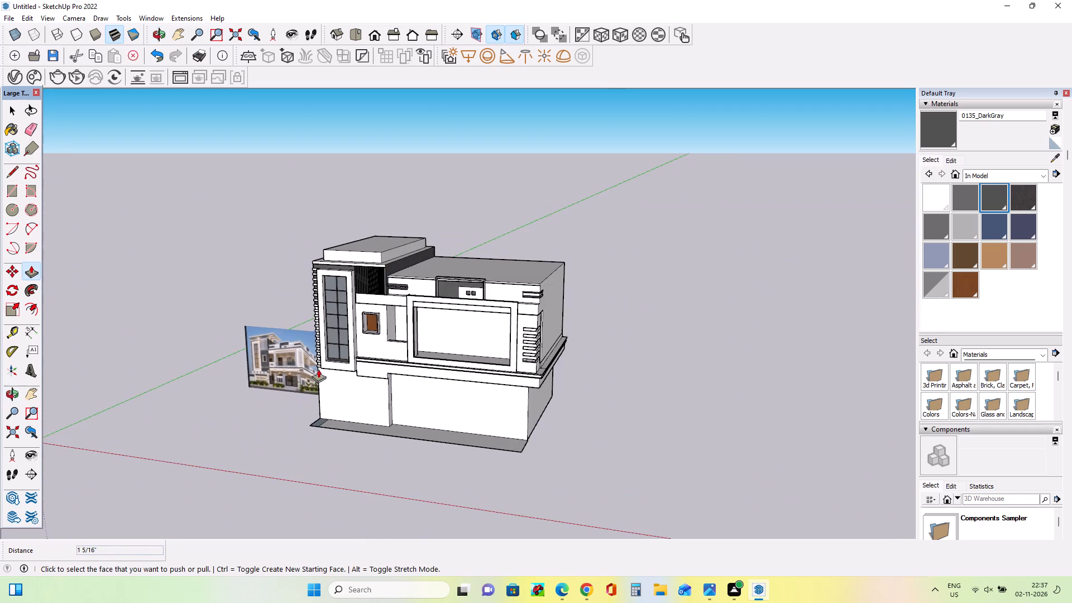
scroll(323, 363, "up", 4)
middle_click_drag(344, 369, 415, 347)
scroll(413, 349, "up", 3)
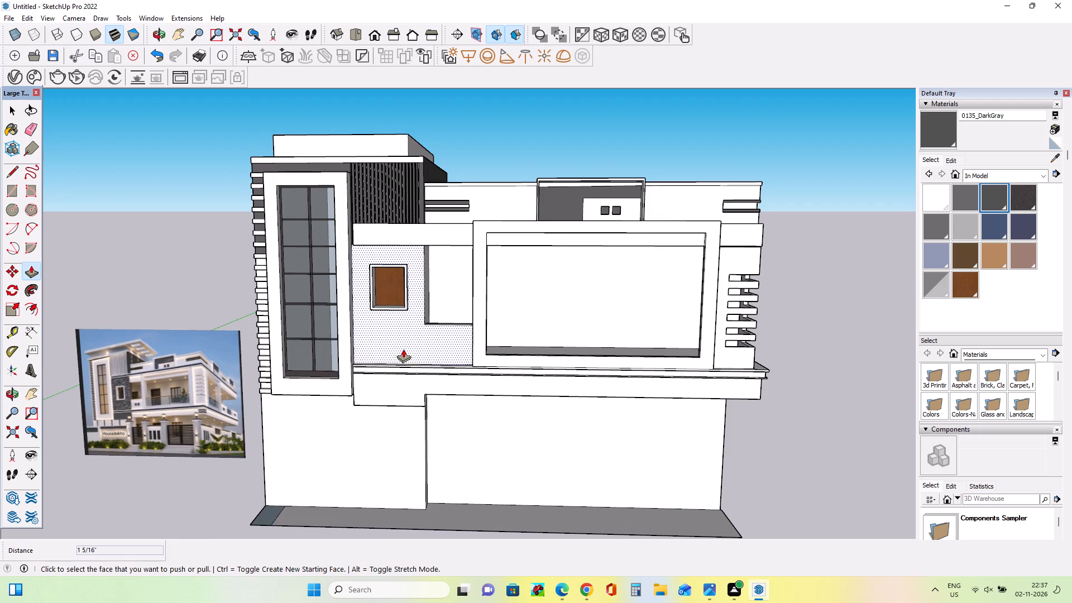
middle_click_drag(403, 349, 403, 332)
middle_click_drag(368, 342, 374, 328)
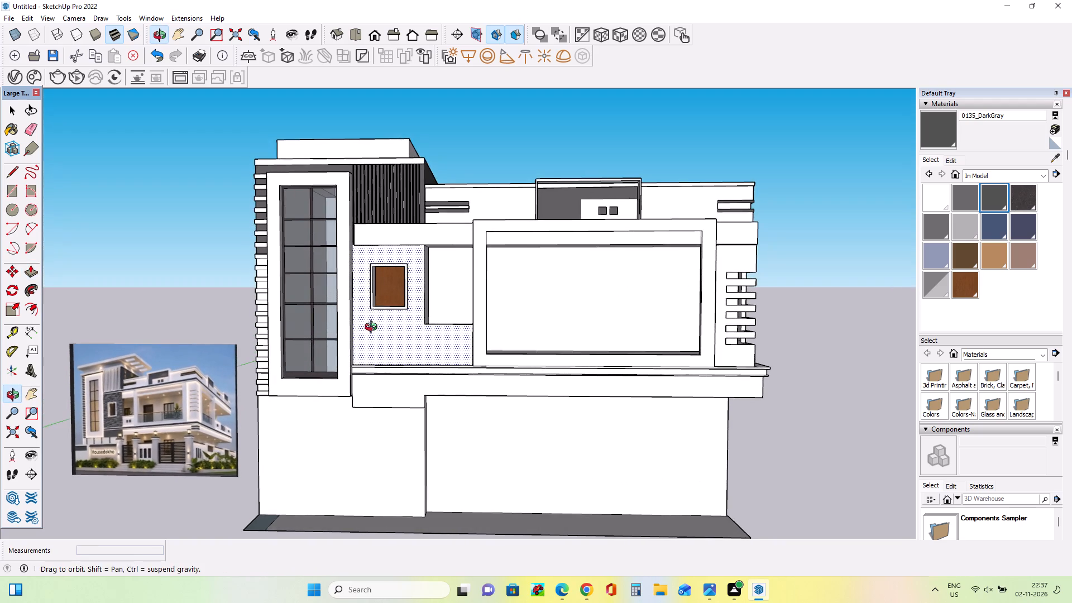
middle_click_drag(374, 328, 374, 328)
middle_click_drag(524, 346, 455, 413)
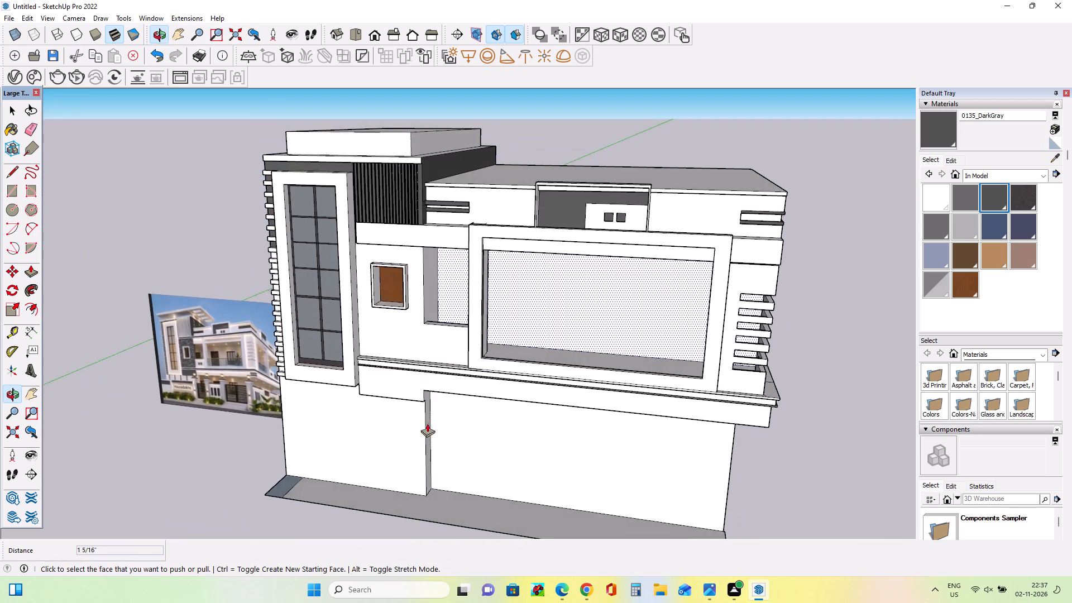
Push/Pull the narrower ground-floor front wall beneath the tower about 2 1/8".
middle_click_drag(412, 428, 254, 390)
scroll(419, 428, "up", 4)
left_click(423, 427)
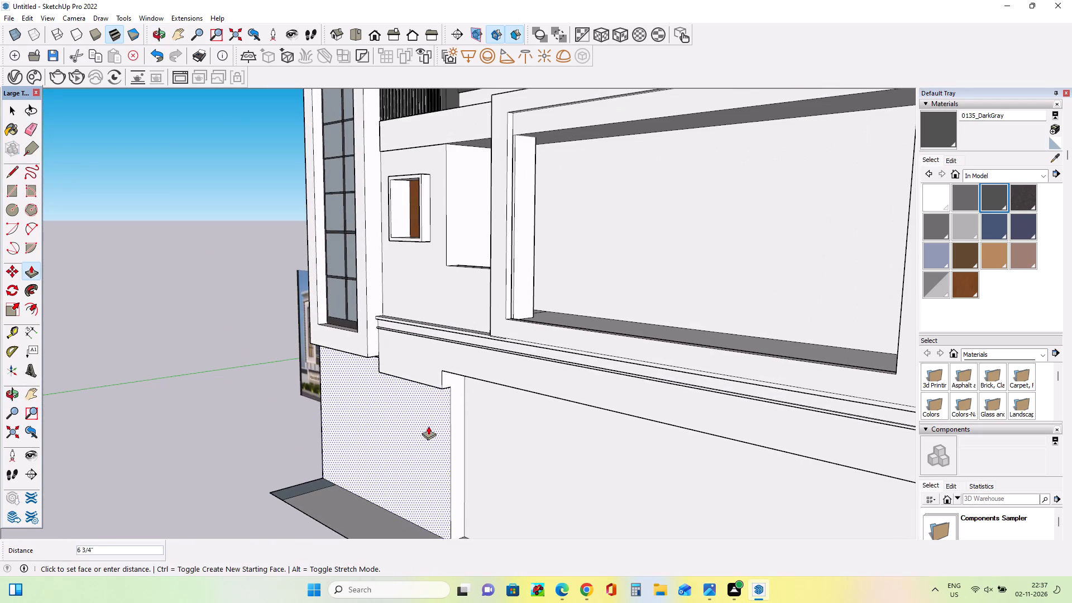
middle_click_drag(285, 373, 312, 400)
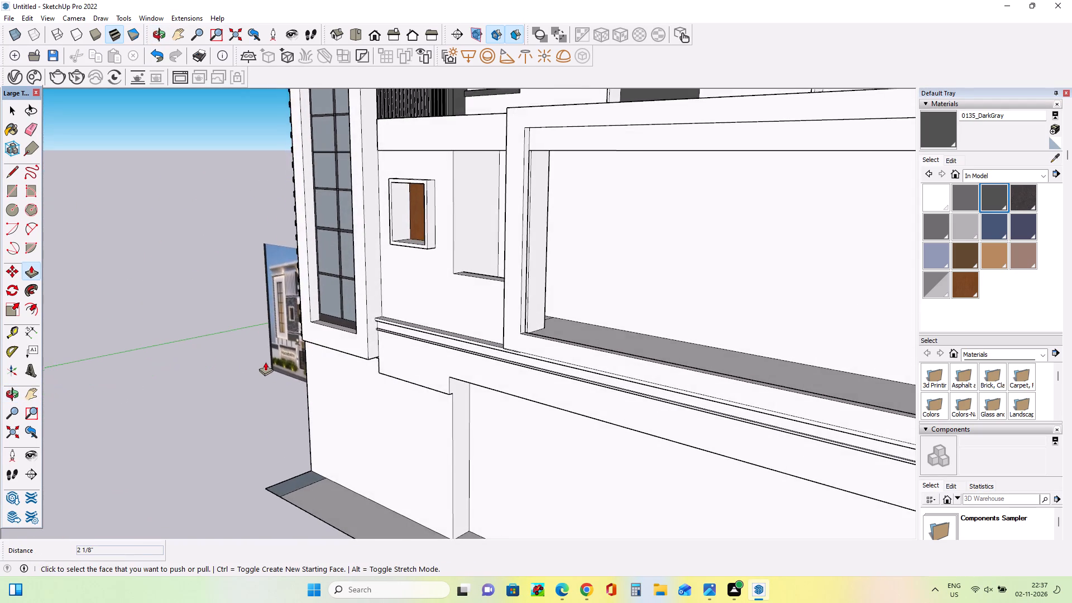
Draw a small upright rectangle, about 2' 11 3/4" by 1' 10", on the upper-floor wall below the recessed panel.
scroll(265, 362, "down", 7)
middle_click_drag(457, 318, 633, 294)
scroll(632, 294, "down", 3)
middle_click_drag(334, 397, 351, 447)
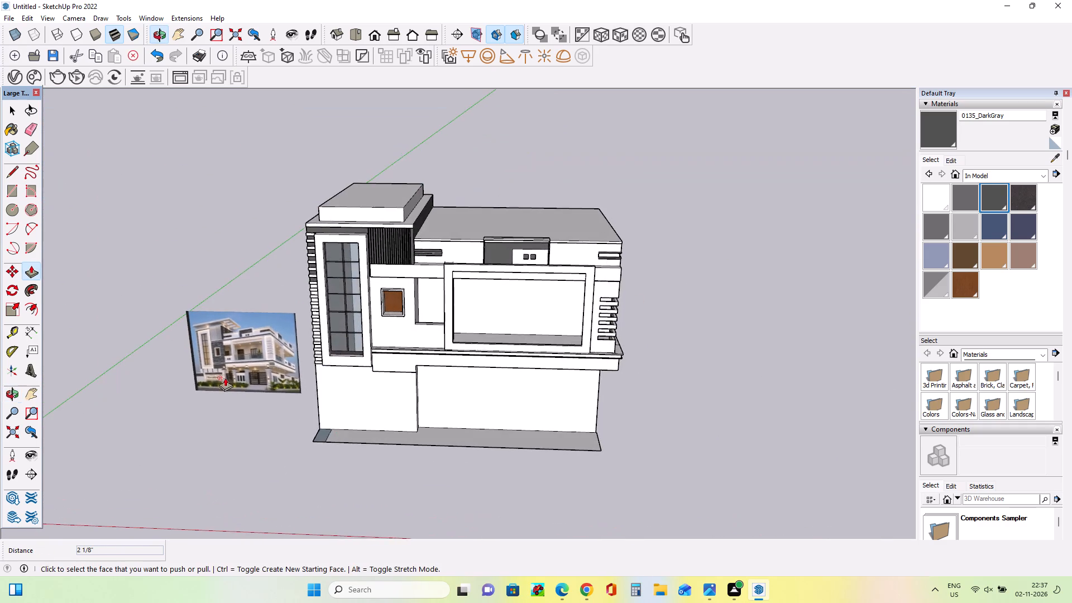
scroll(214, 366, "up", 7)
middle_click_drag(217, 370, 228, 356)
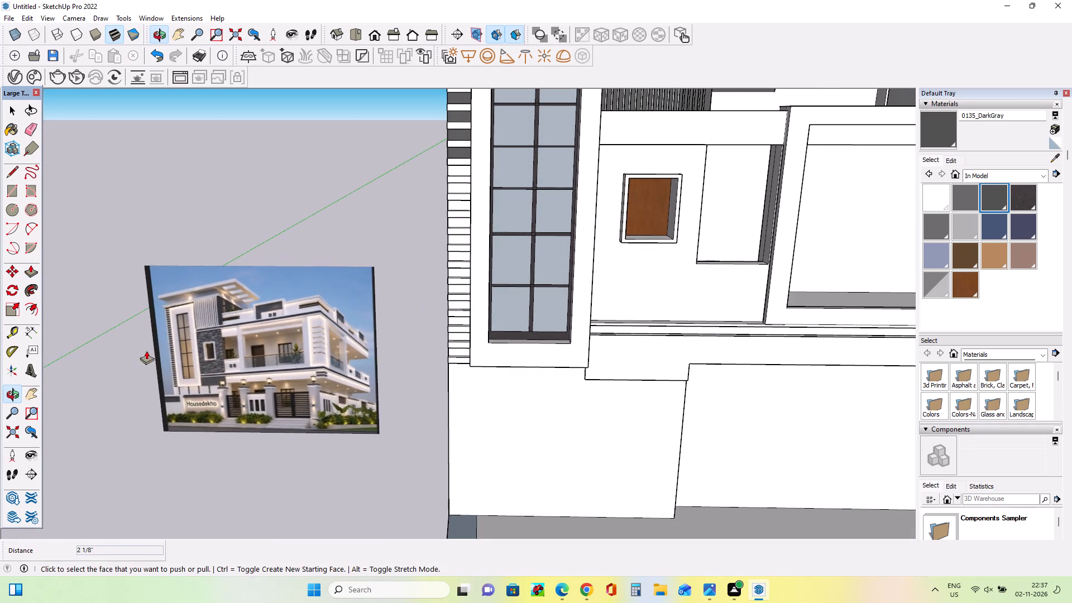
scroll(146, 351, "down", 3)
middle_click_drag(626, 391, 643, 387)
scroll(643, 387, "down", 1)
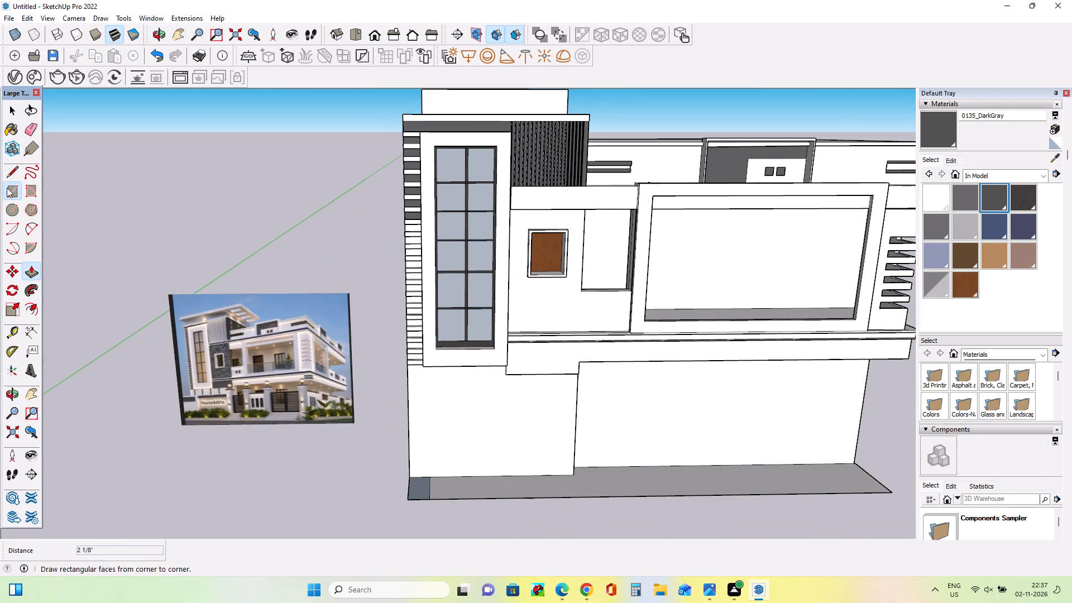
left_click(7, 188)
scroll(588, 343, "up", 4)
left_click(589, 283)
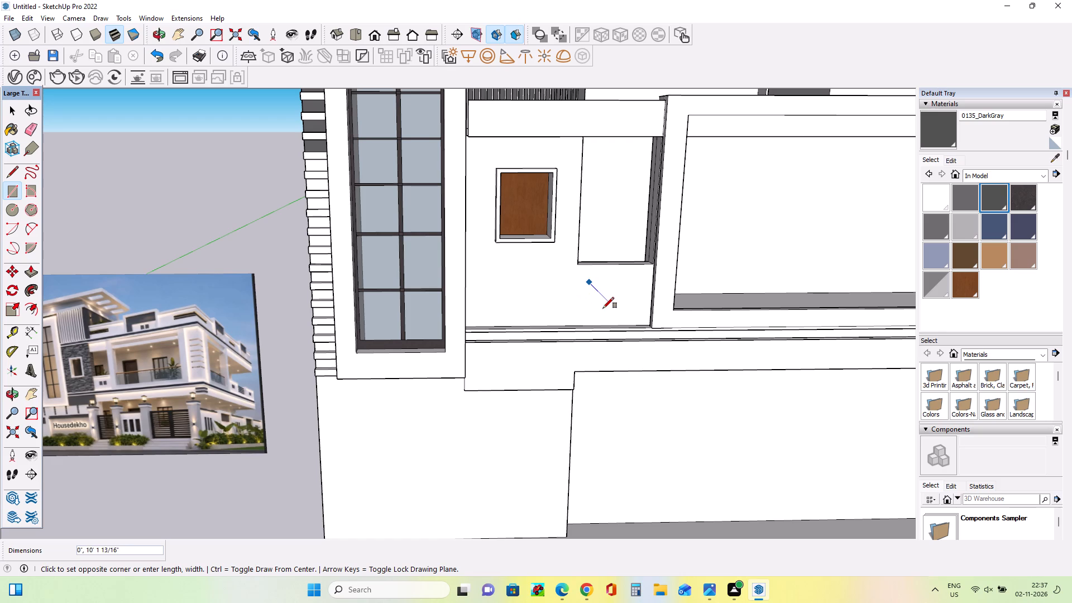
left_click(603, 309)
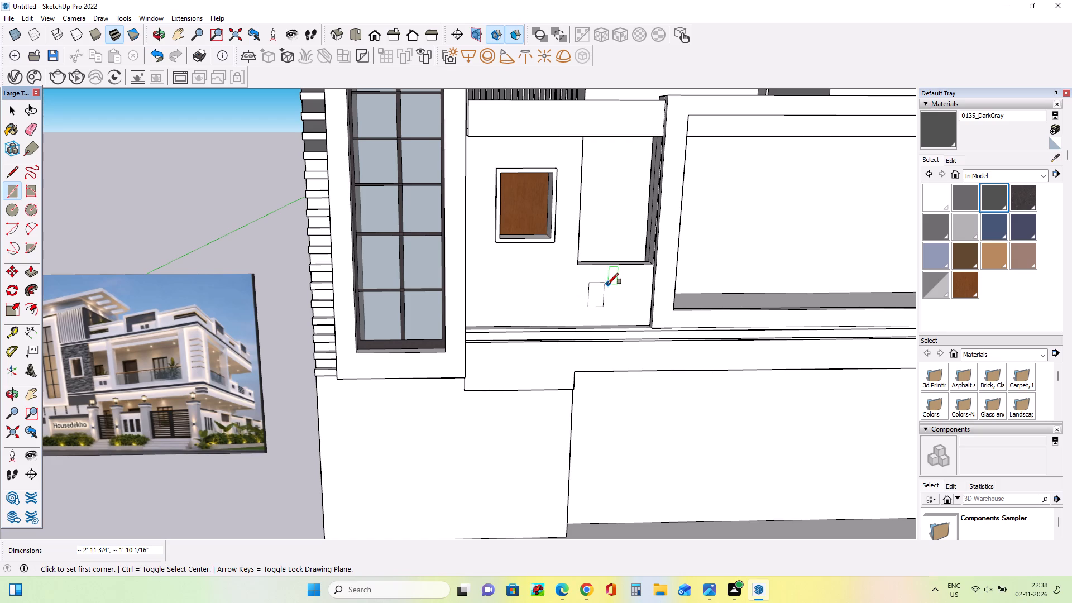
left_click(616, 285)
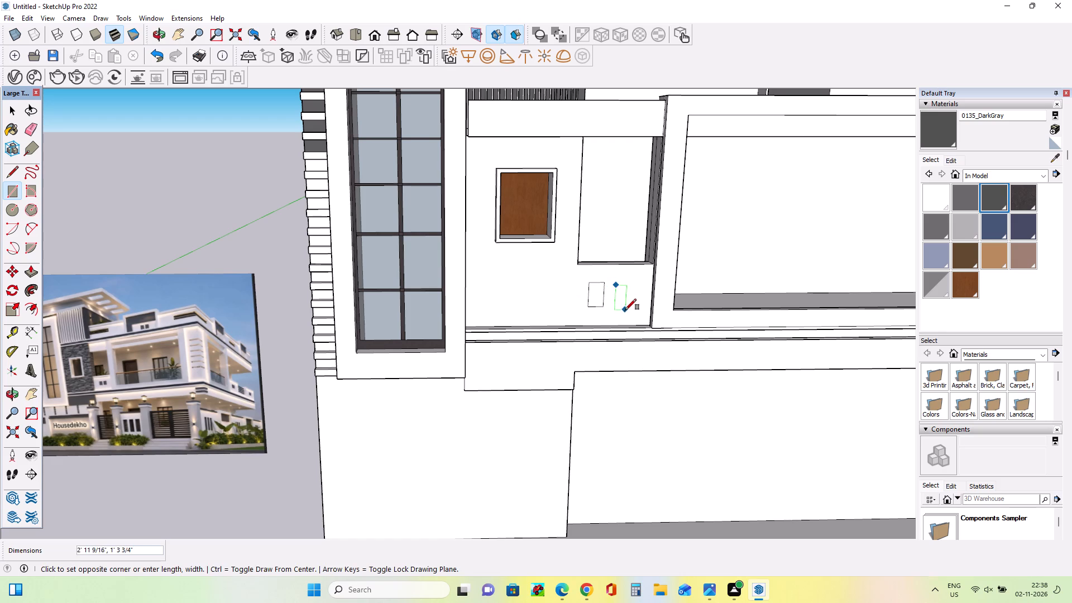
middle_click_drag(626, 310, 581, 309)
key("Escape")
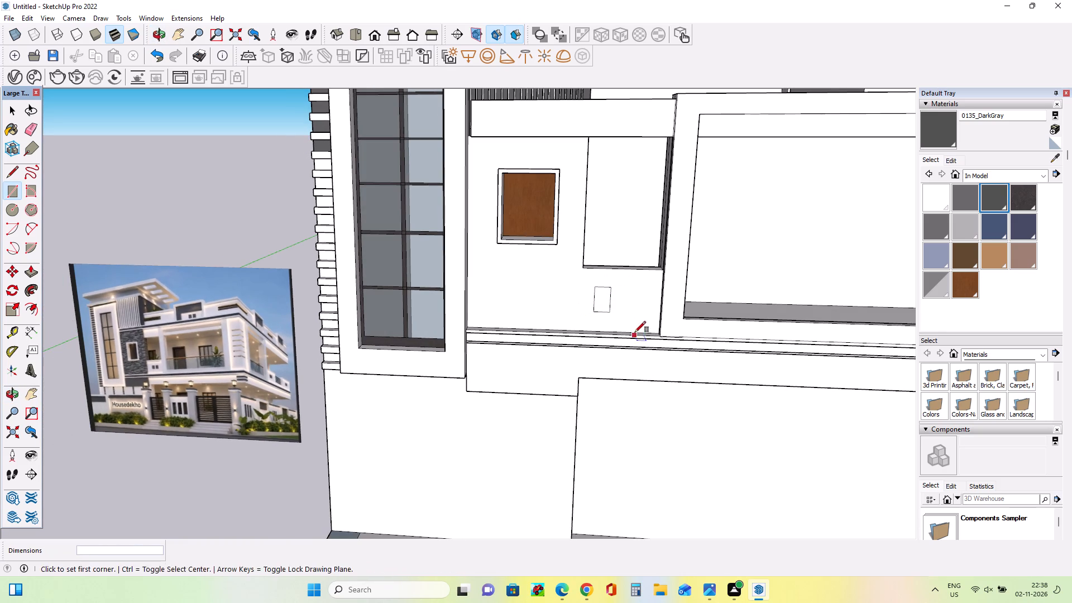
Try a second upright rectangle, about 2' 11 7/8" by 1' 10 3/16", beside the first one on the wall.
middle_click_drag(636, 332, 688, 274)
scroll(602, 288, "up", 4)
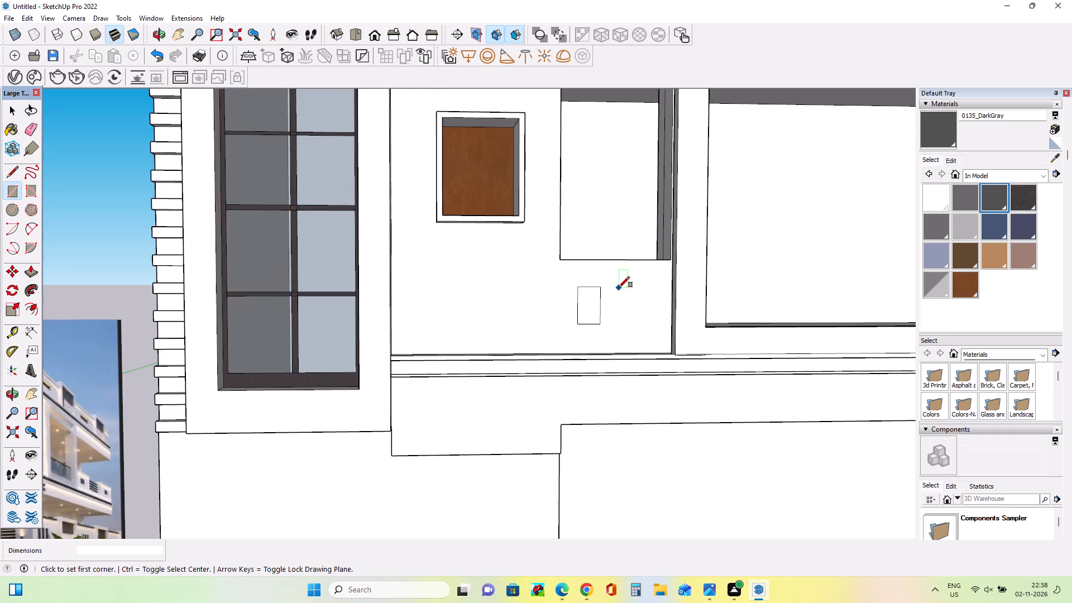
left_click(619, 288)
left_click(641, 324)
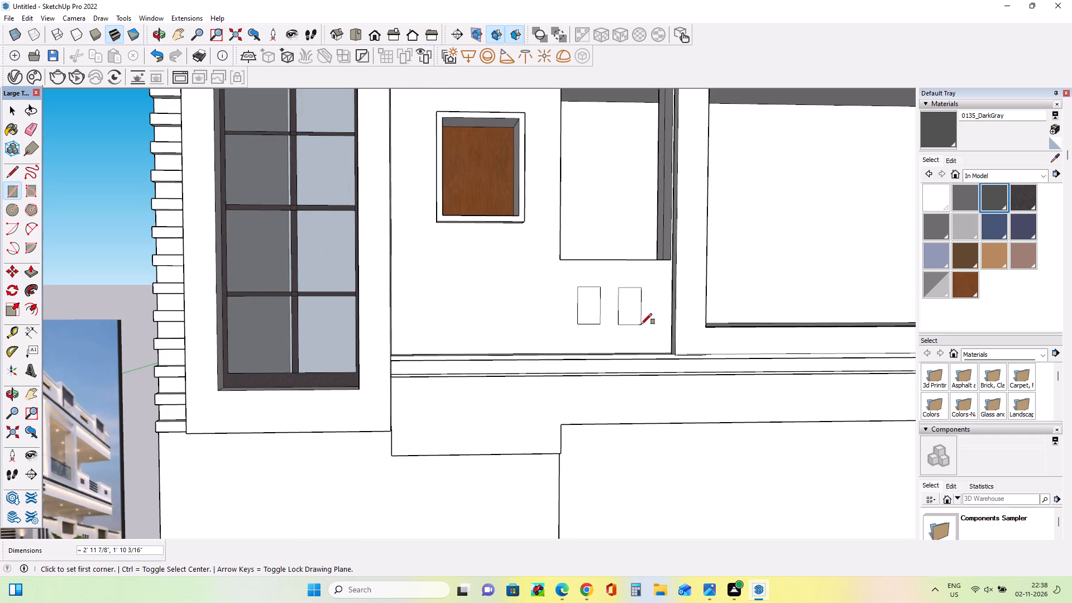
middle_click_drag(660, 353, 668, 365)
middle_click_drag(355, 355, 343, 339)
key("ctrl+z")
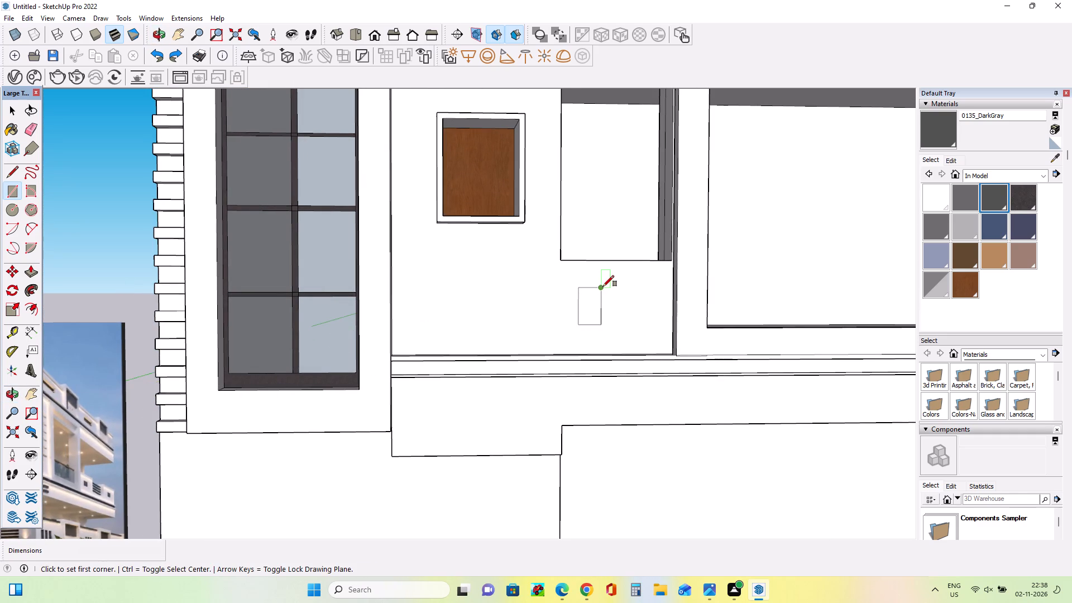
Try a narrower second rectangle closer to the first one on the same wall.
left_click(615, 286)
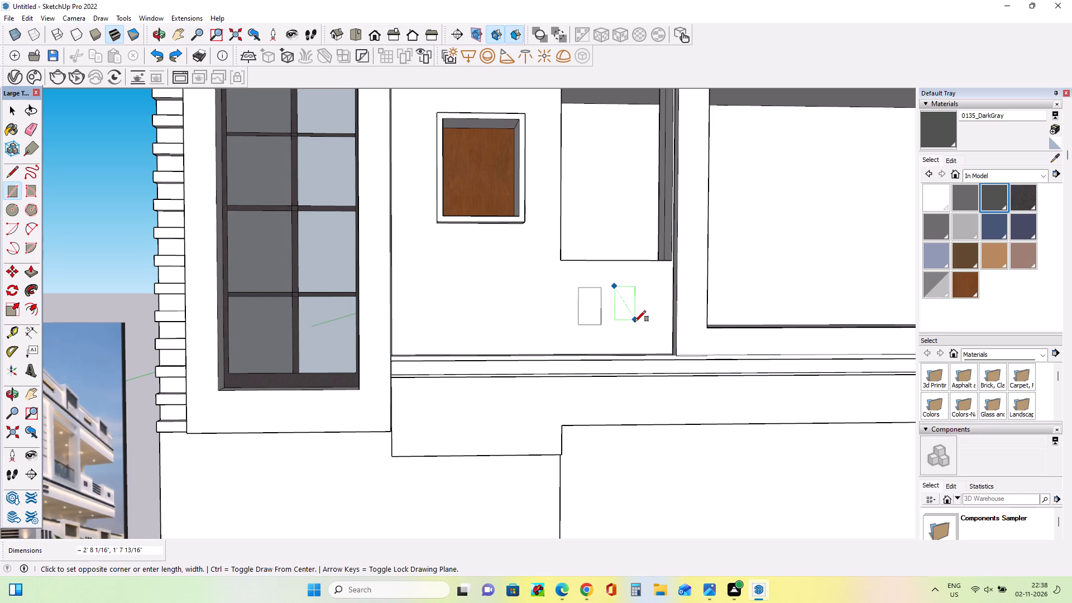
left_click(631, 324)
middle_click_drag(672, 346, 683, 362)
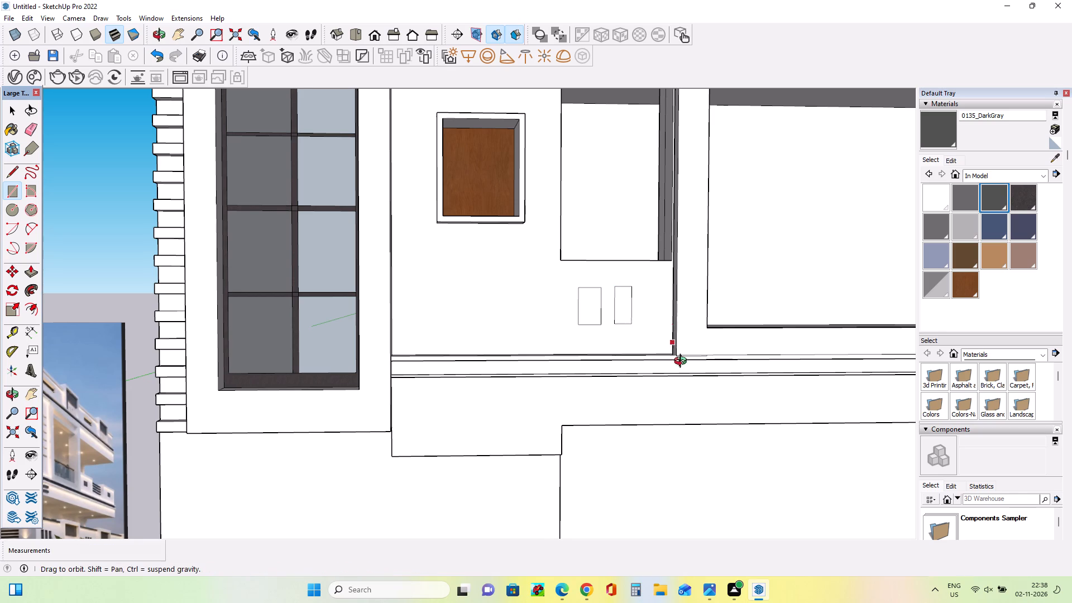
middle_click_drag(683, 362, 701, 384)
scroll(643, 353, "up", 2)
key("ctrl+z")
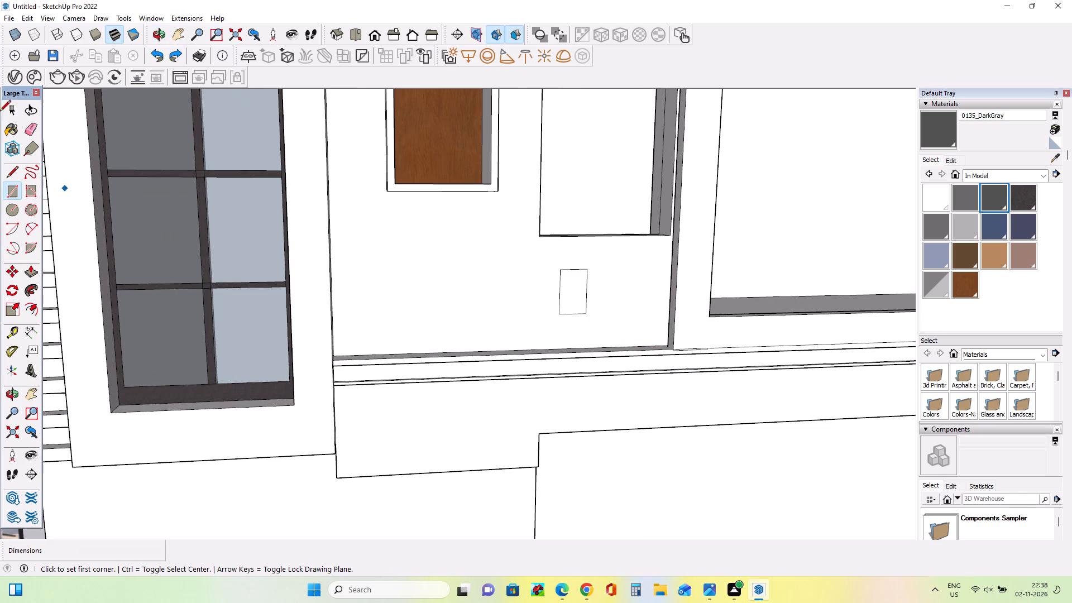
Copy the small upright rectangle below the recessed panel about 2' 10 1/2" sideways along the wall to make a matching second one.
left_click(8, 111)
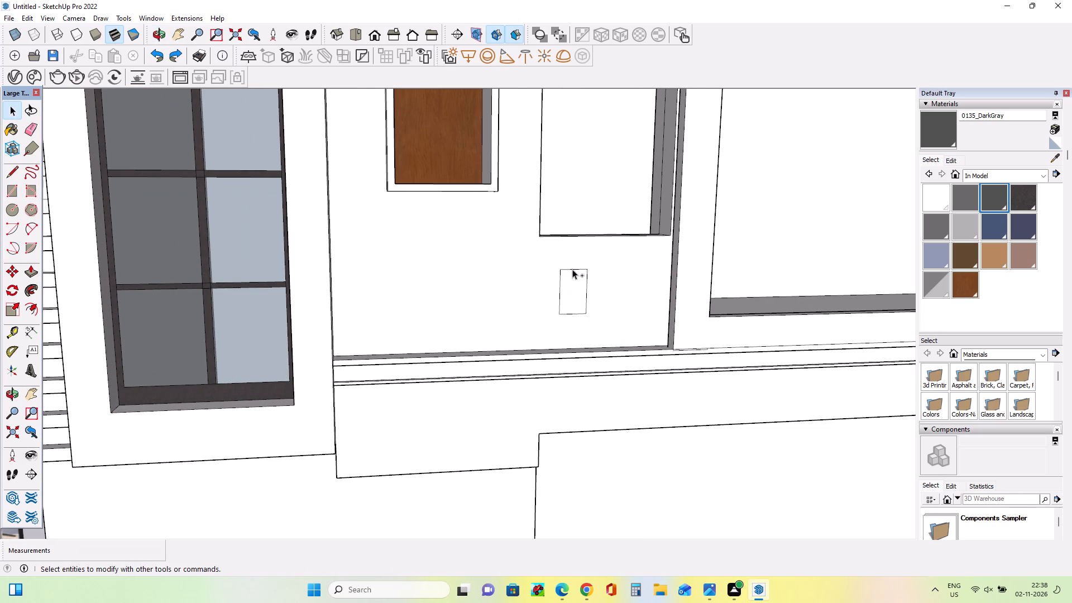
left_click(572, 269, "ctrl")
scroll(573, 272, "up", 1, "ctrl")
left_click(556, 286, "ctrl")
left_click(559, 288, "ctrl")
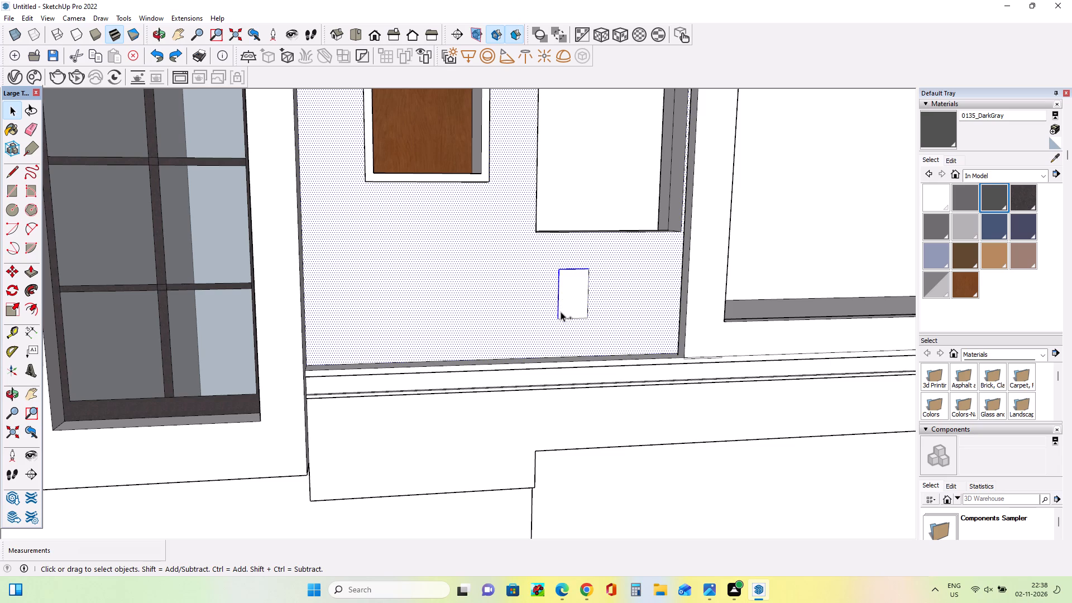
left_click(575, 317, "ctrl")
left_click(588, 310, "ctrl")
left_click(587, 316, "ctrl")
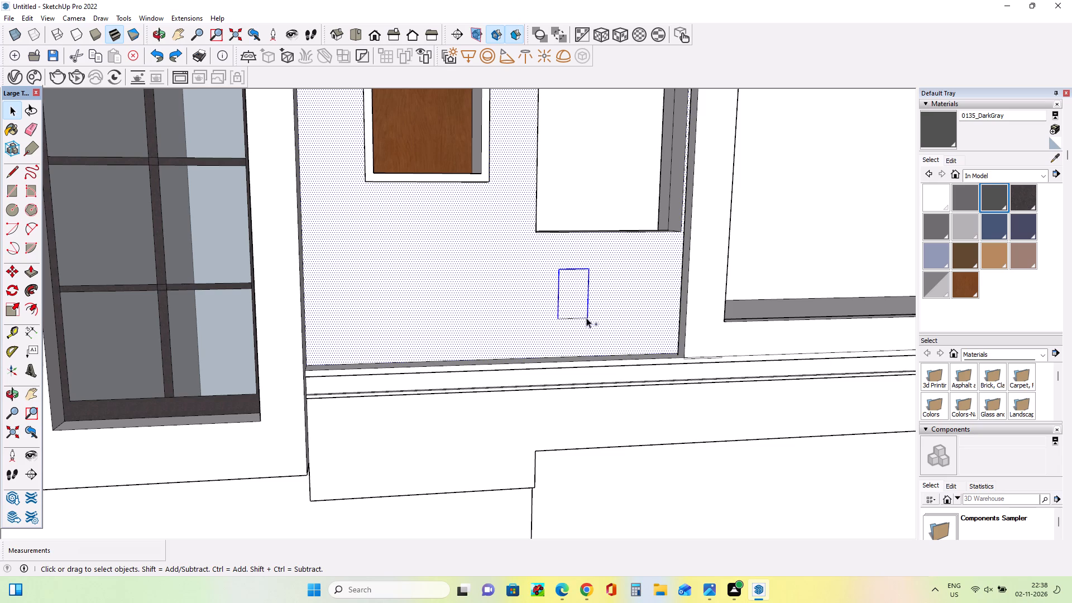
left_click(581, 317, "ctrl")
left_click(512, 286, "shift")
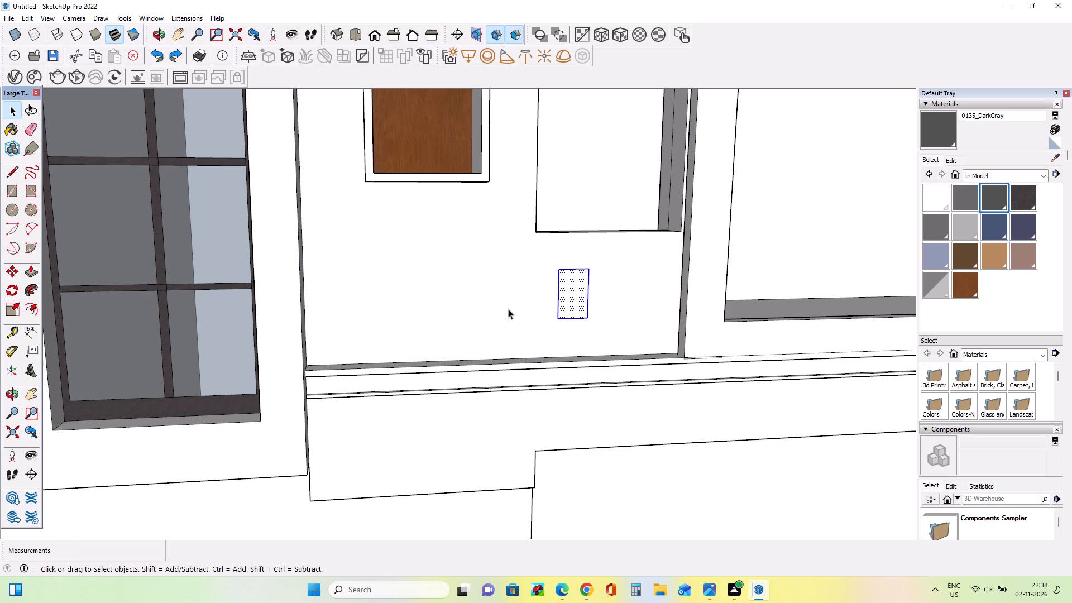
left_click(12, 273)
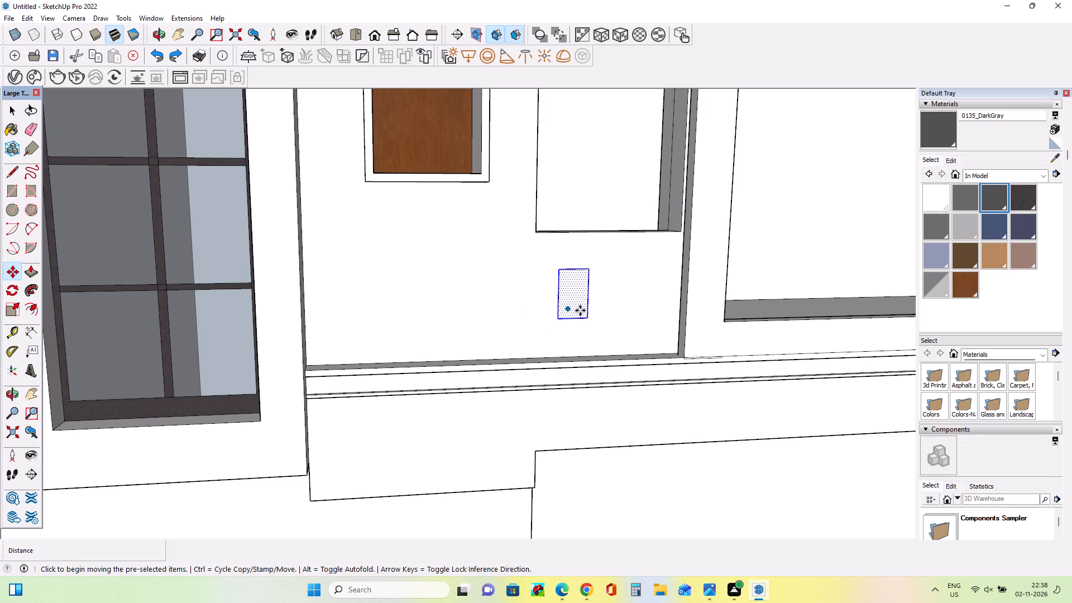
left_click(590, 319)
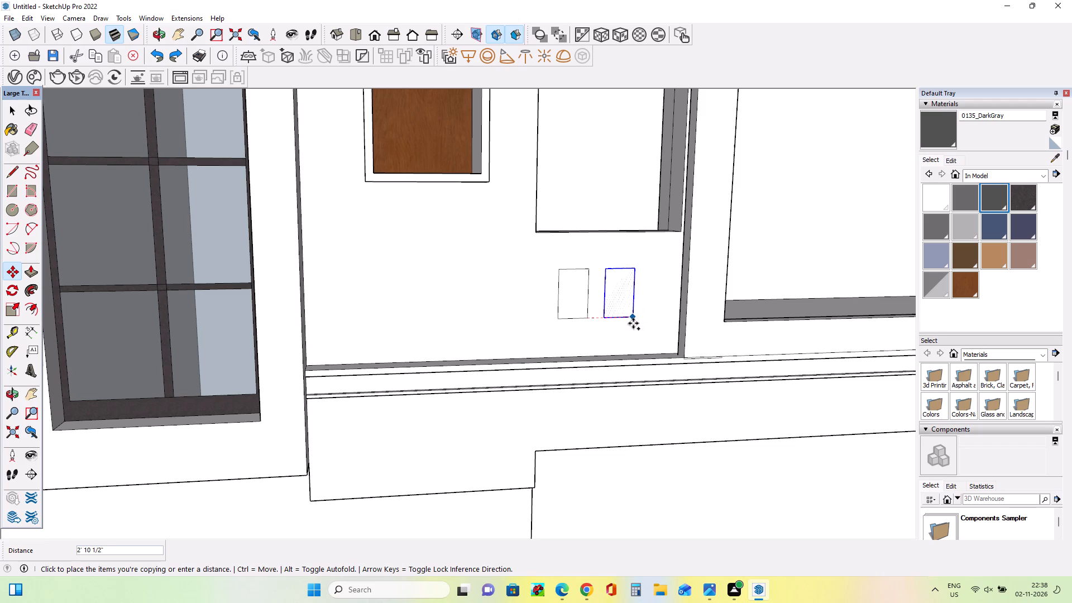
left_click(633, 323)
Push/Pull both small wall rectangles outward to the same depth of about 10 11/16".
left_click(30, 272)
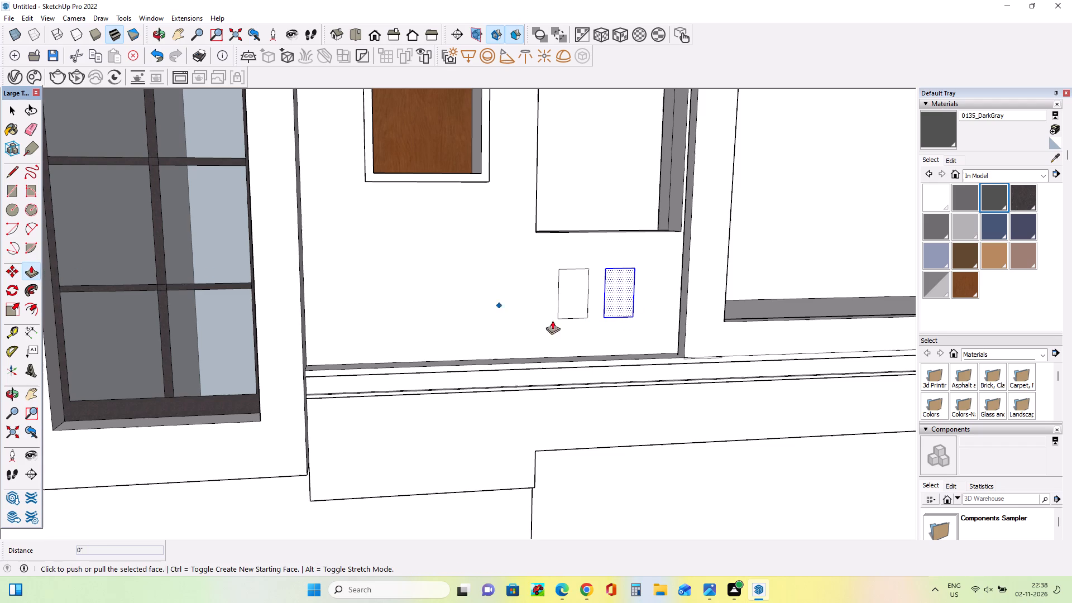
left_click_drag(577, 305, 578, 314)
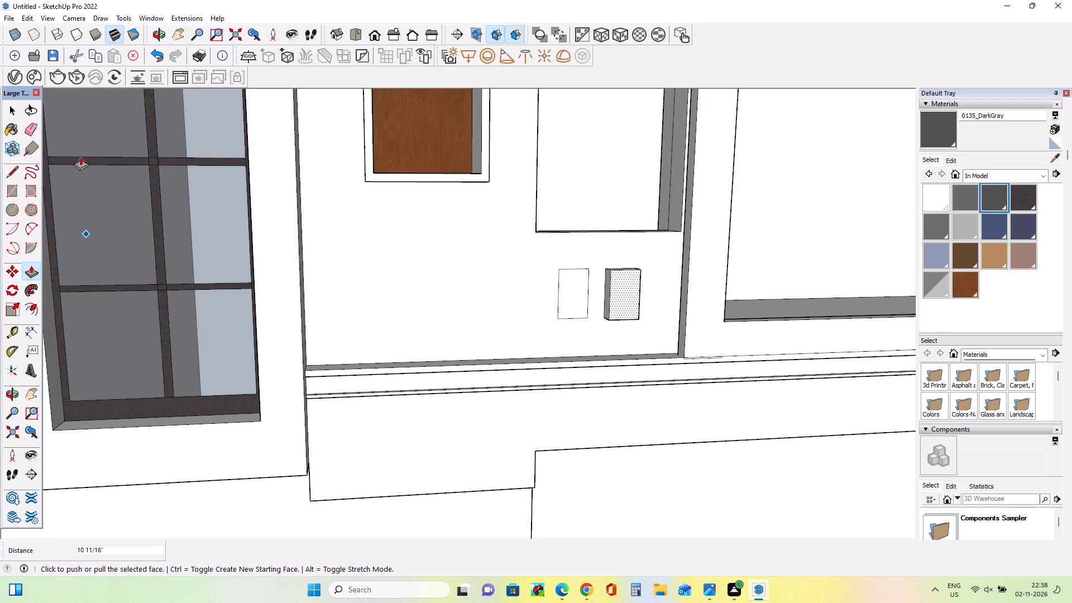
left_click(11, 115)
left_click(590, 304)
left_click(564, 305)
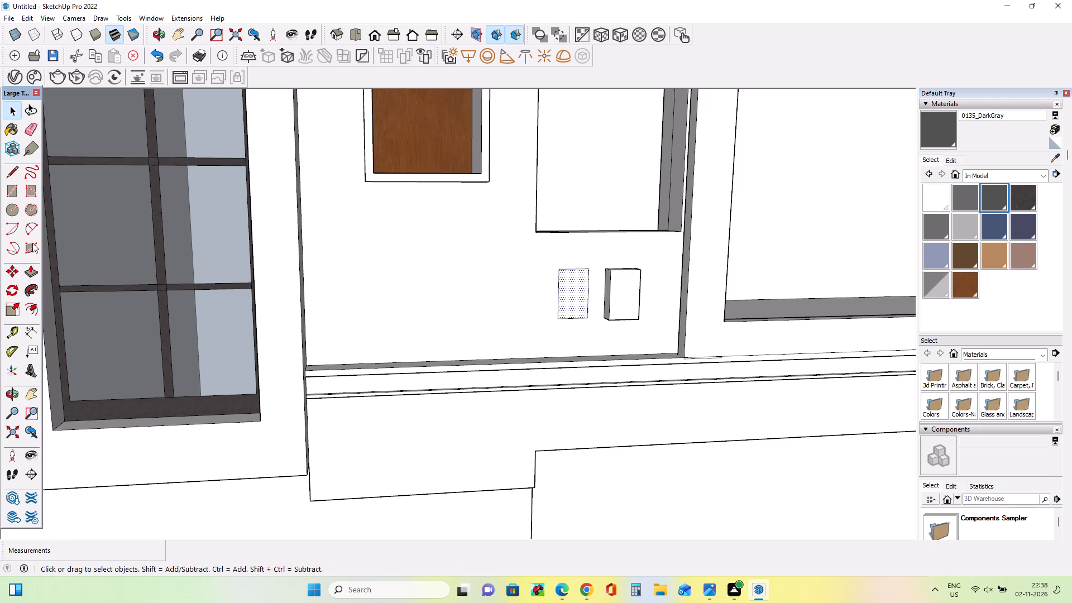
left_click(27, 269)
left_click_drag(571, 308, 615, 307)
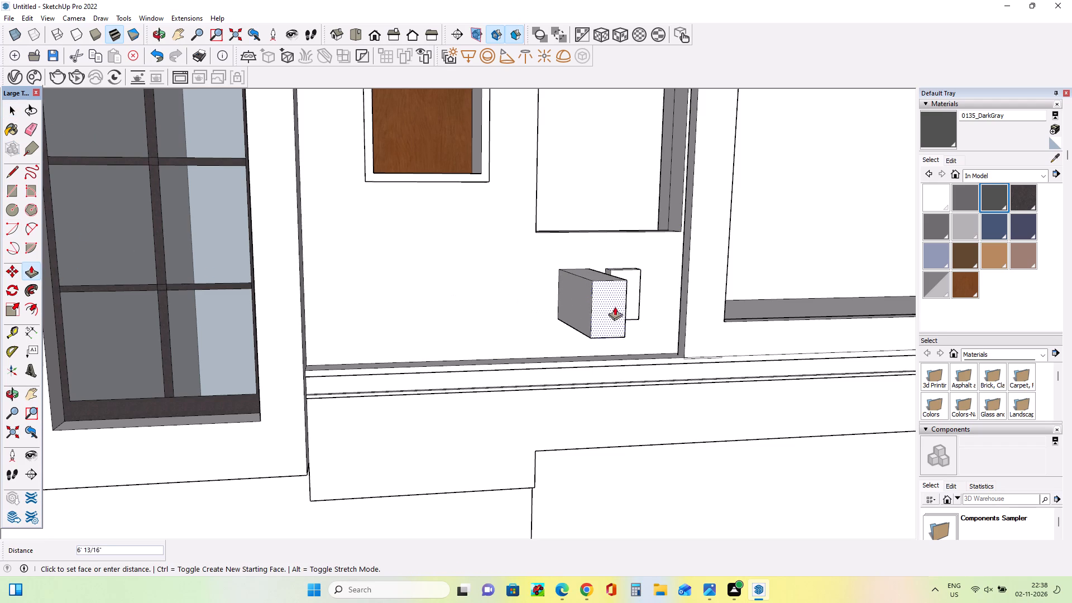
left_click_drag(615, 307, 635, 268)
Paint the front faces of the two small wall blocks with 0135_DarkGray.
middle_click_drag(480, 304, 389, 287)
scroll(363, 254, "down", 4)
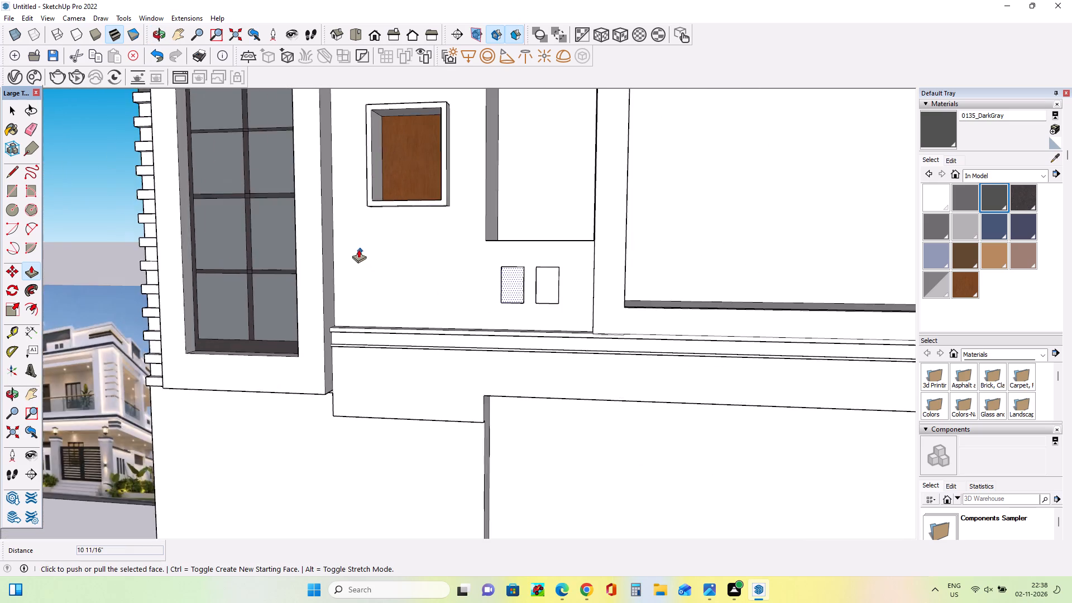
scroll(358, 249, "down", 8)
left_click(984, 196)
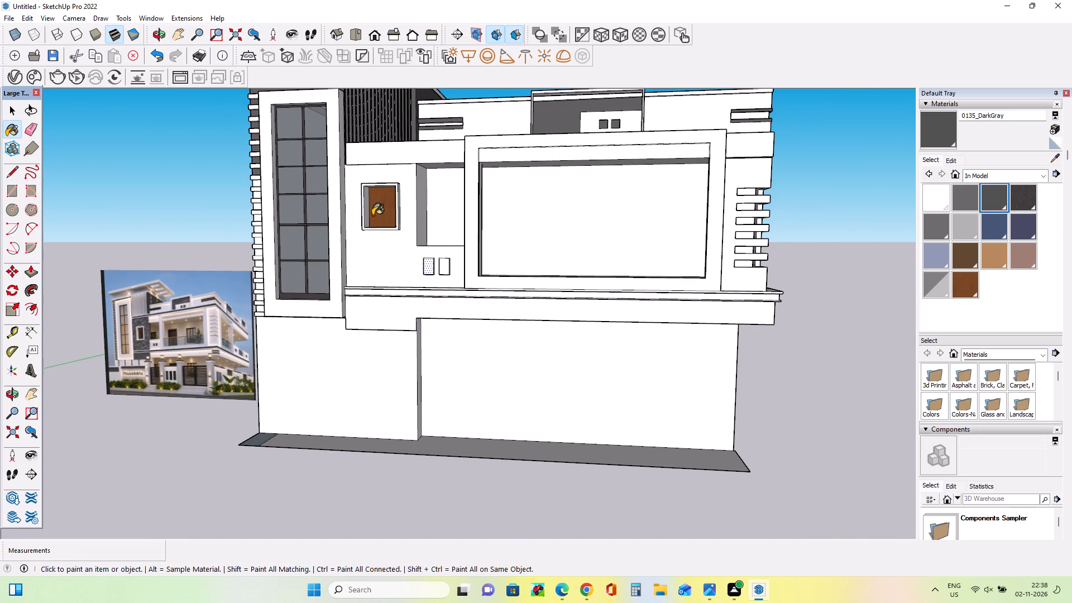
scroll(372, 225, "up", 8)
left_click(438, 283)
left_click(487, 290)
Paint the tops, undersides and both sides of the two small wall blocks with 0135_DarkGray.
middle_click_drag(483, 307, 488, 318)
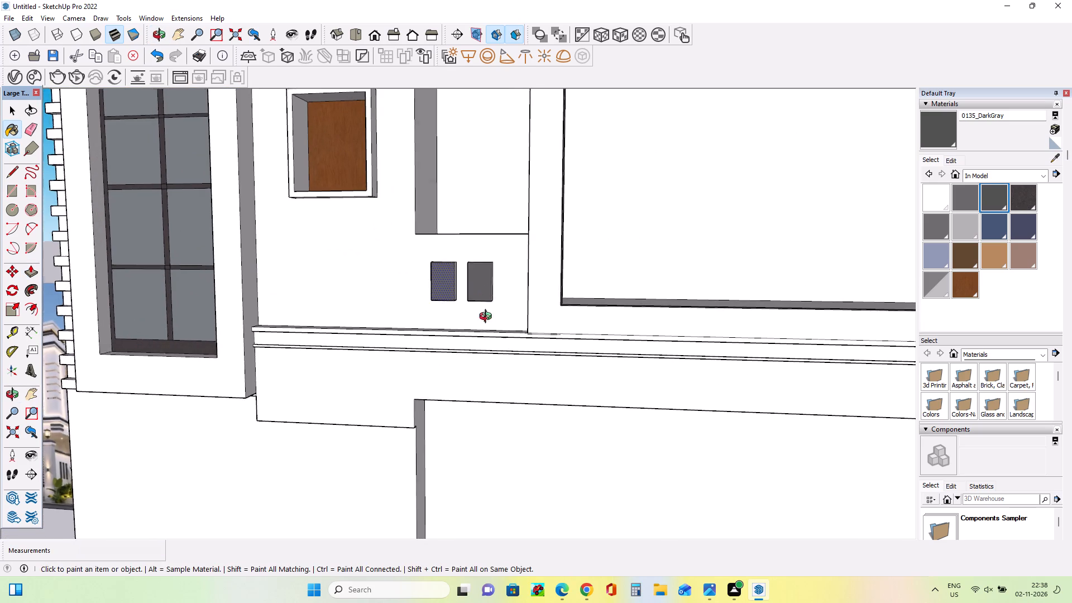
middle_click_drag(488, 318, 491, 386)
scroll(459, 231, "up", 7)
left_click(438, 329)
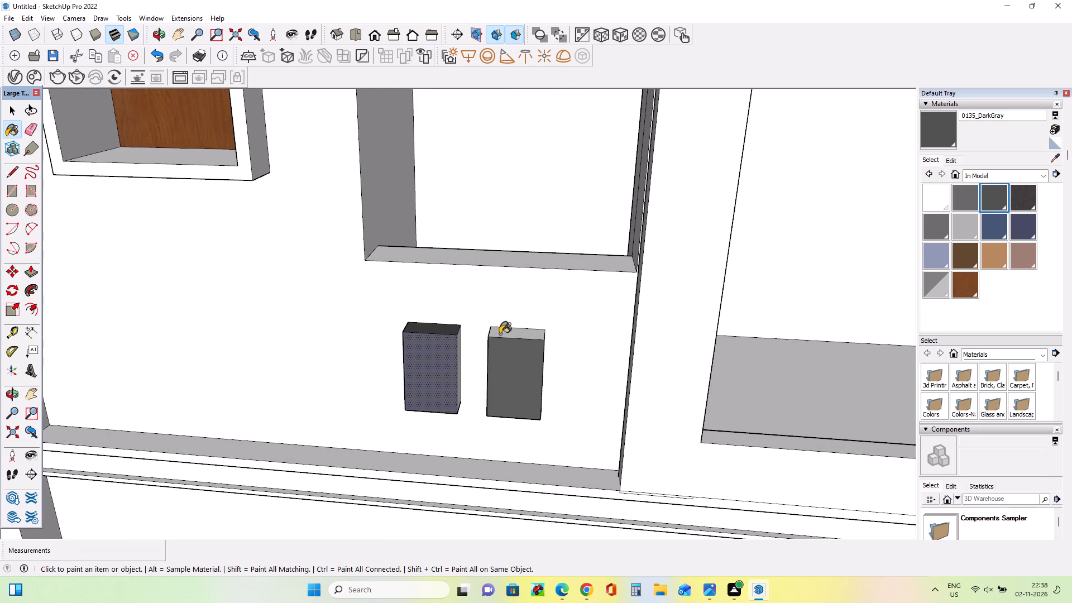
left_click(502, 333)
middle_click_drag(528, 406, 654, 115)
scroll(523, 387, "up", 3)
left_click(534, 371)
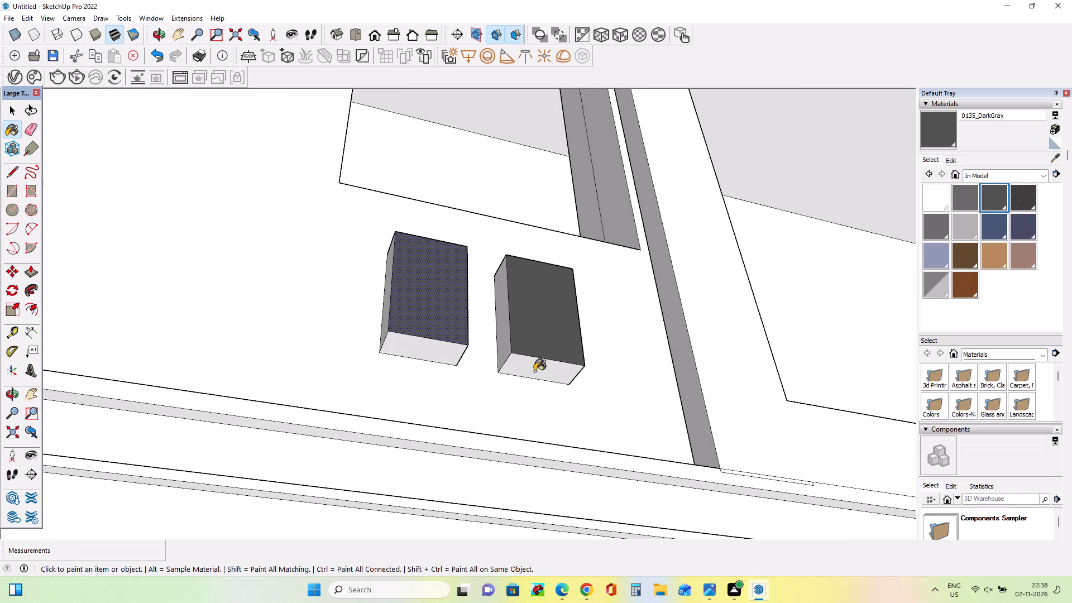
left_click(432, 344)
middle_click_drag(475, 361, 469, 414)
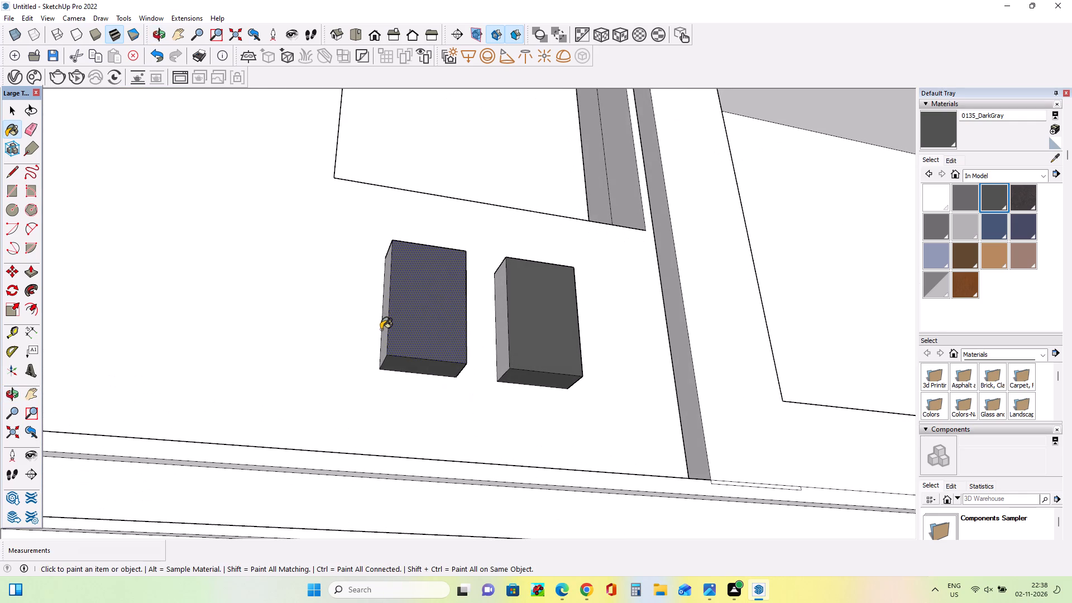
left_click(381, 329)
left_click(384, 332)
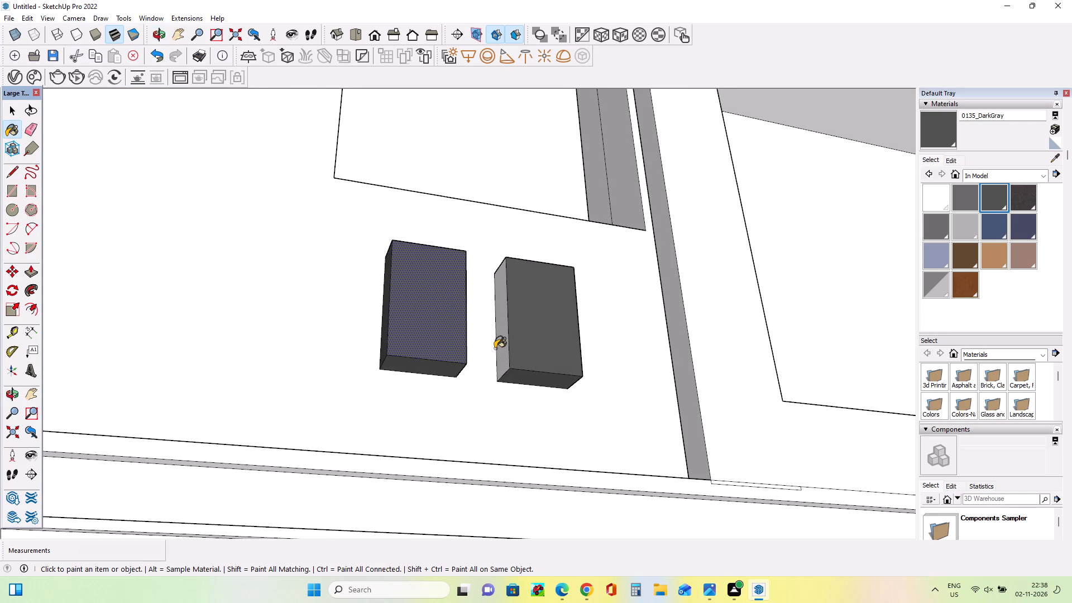
left_click(502, 352)
middle_click_drag(472, 363, 178, 377)
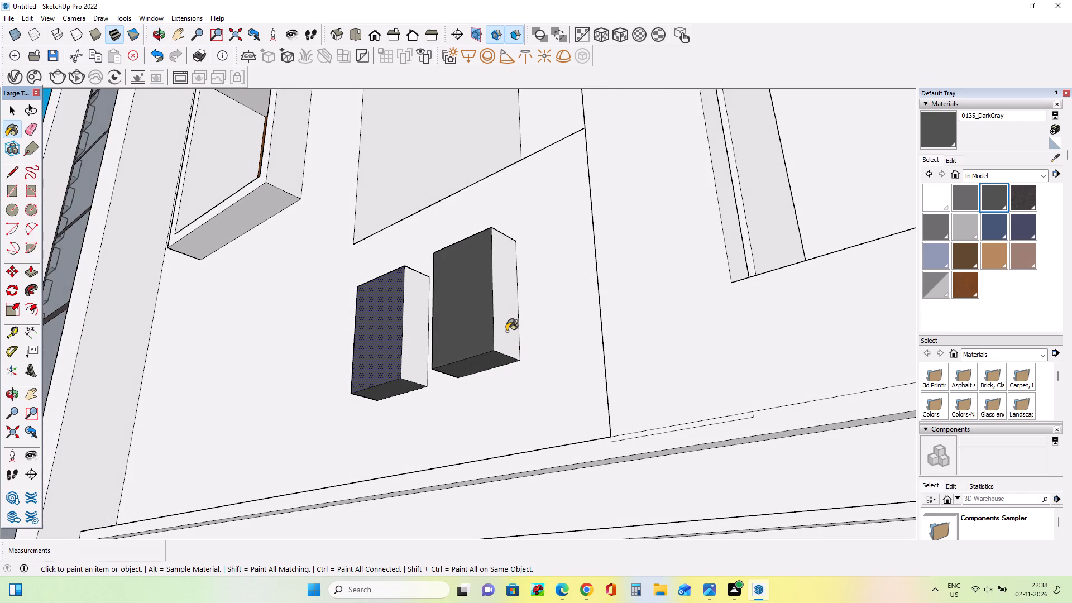
left_click(506, 331)
left_click(418, 358)
Review the two dark wall blocks within the whole front elevation alongside the reference photo.
scroll(483, 354, "down", 11)
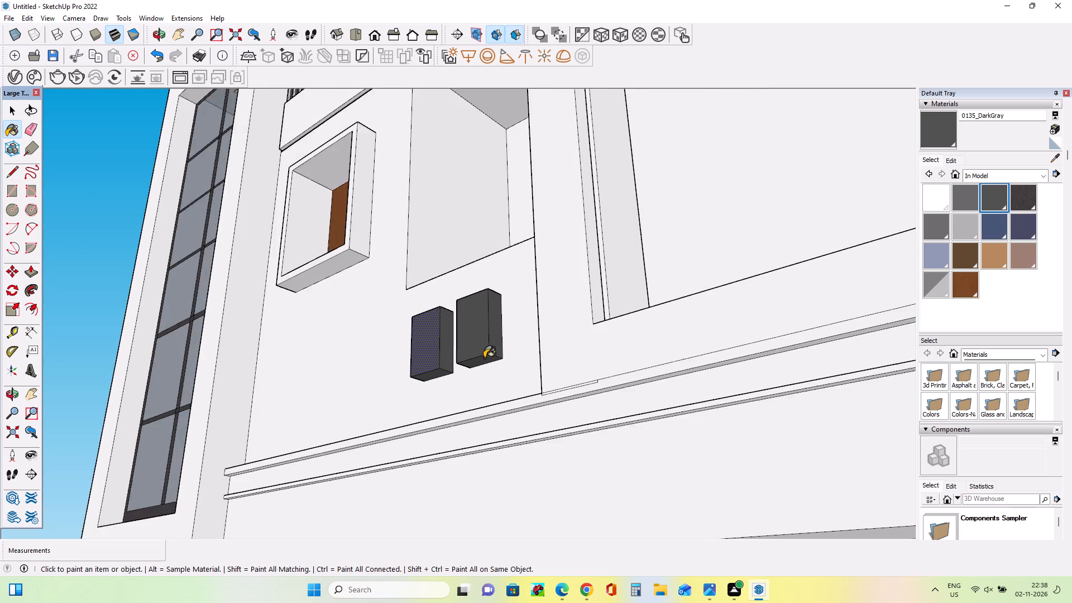
scroll(484, 358, "down", 2)
middle_click_drag(473, 370, 524, 420)
scroll(521, 420, "down", 14)
middle_click_drag(424, 361, 569, 459)
scroll(546, 443, "down", 1)
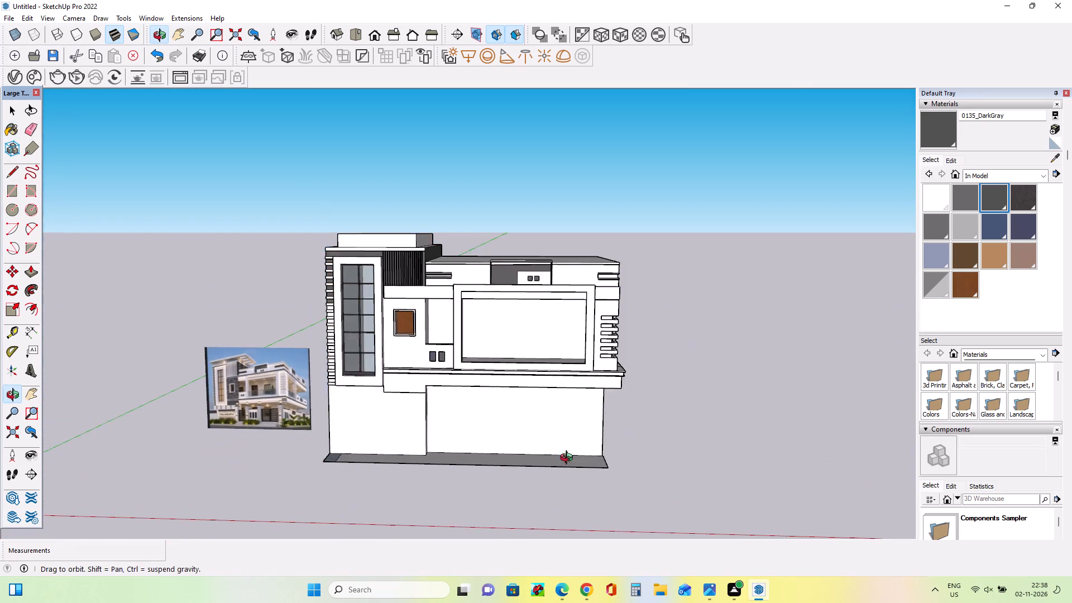
middle_click_drag(569, 459, 569, 460)
scroll(476, 410, "up", 2)
left_click(10, 106)
left_click(240, 203)
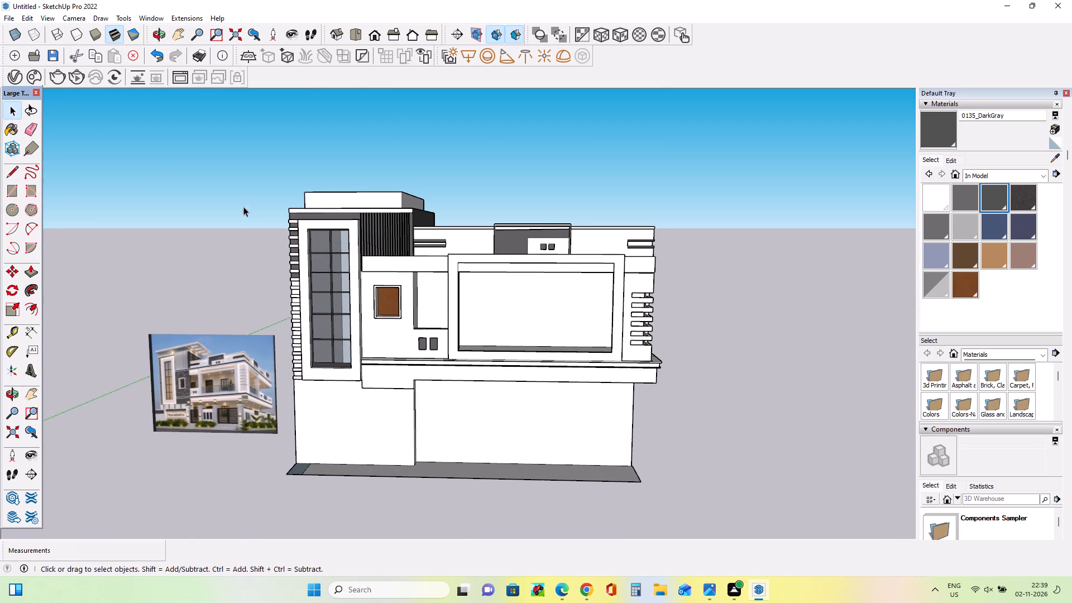
middle_click_drag(429, 337, 434, 400)
scroll(425, 395, "up", 2)
middle_click_drag(415, 394, 432, 328)
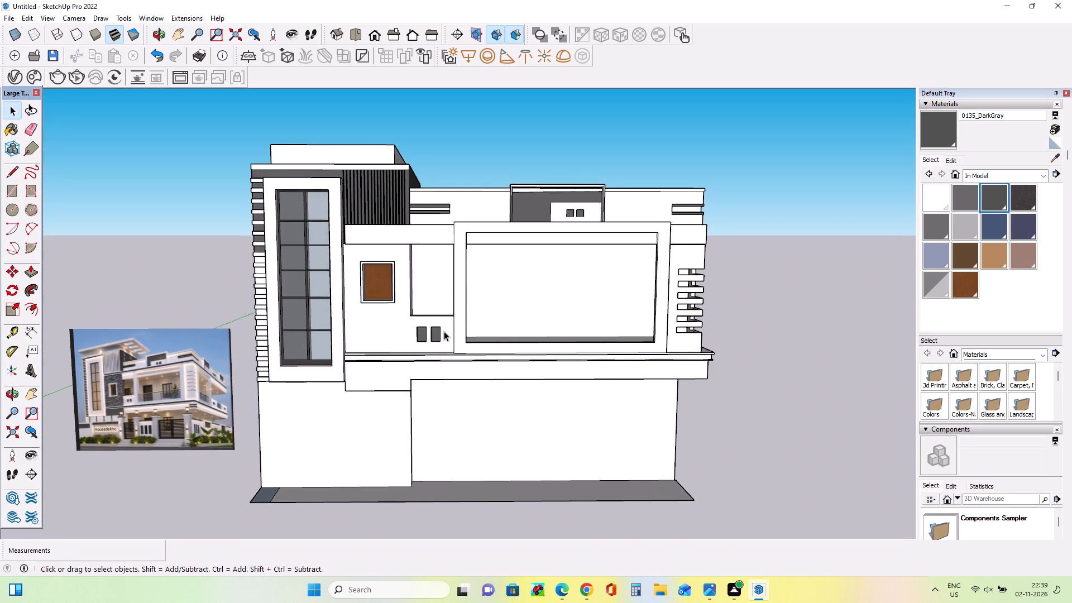
middle_click_drag(519, 344, 521, 355)
middle_click_drag(510, 341, 460, 365)
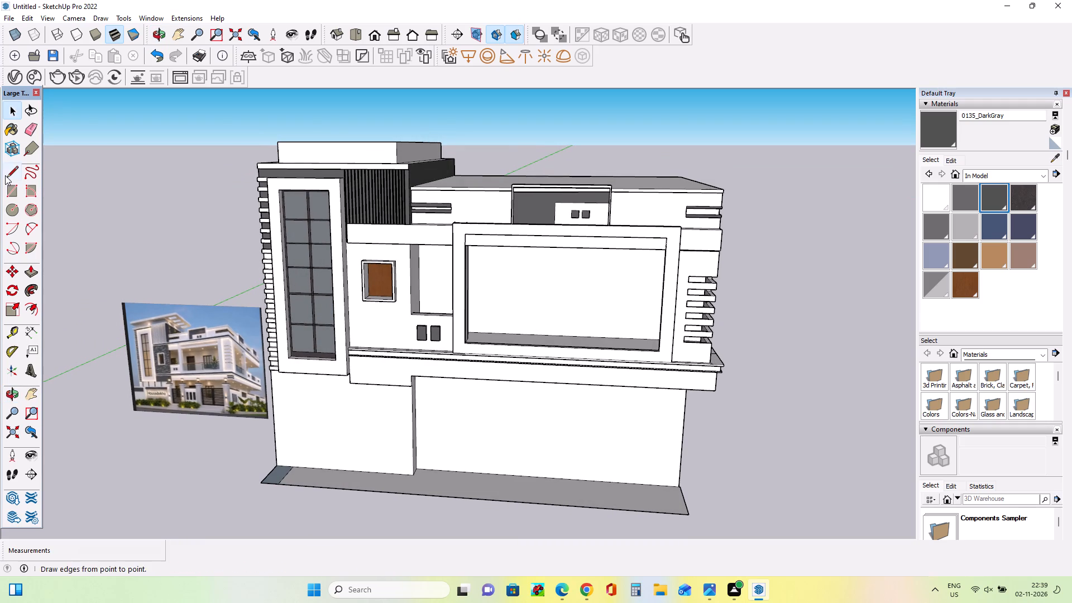
Draw an upright door rectangle, about 8' 10 5/16" by 16' 7/8", rising from the floor on the balcony's recessed back wall.
left_click(7, 190)
middle_click_drag(527, 334, 527, 364)
scroll(489, 331, "up", 4)
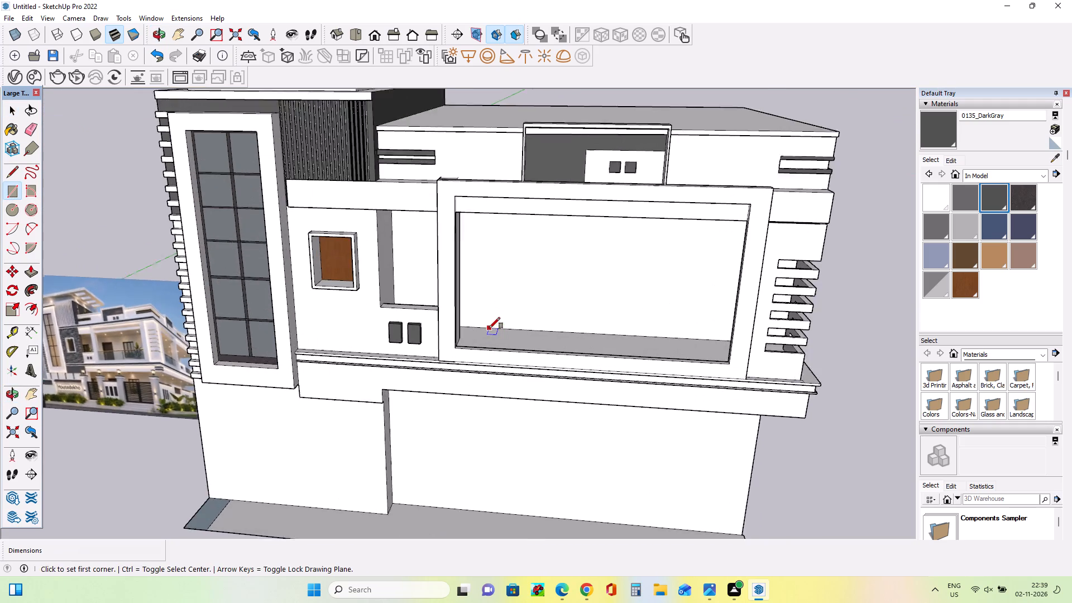
left_click(494, 327)
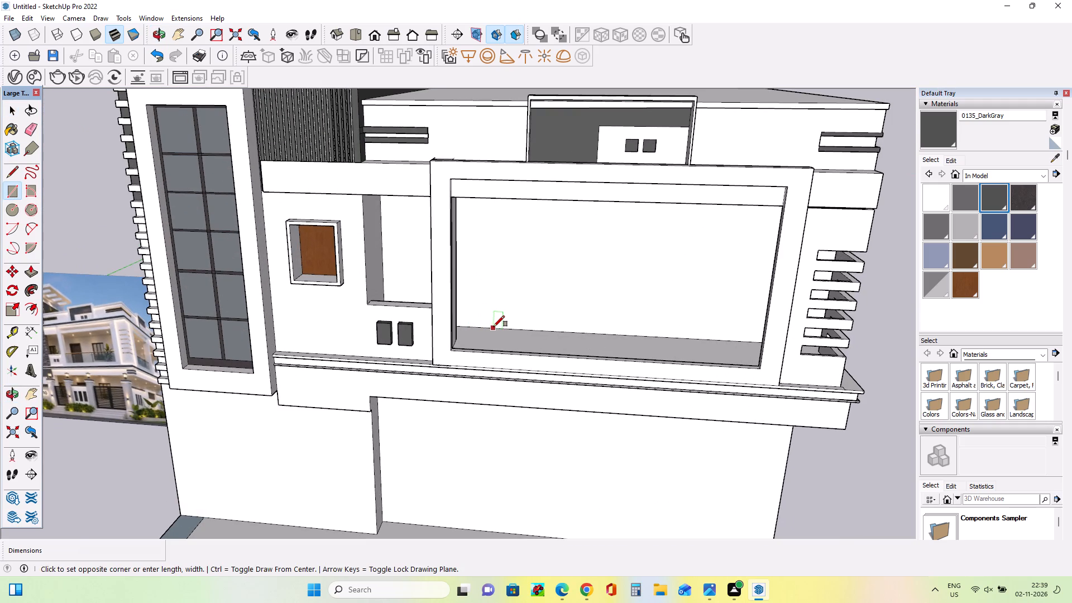
left_click(561, 219)
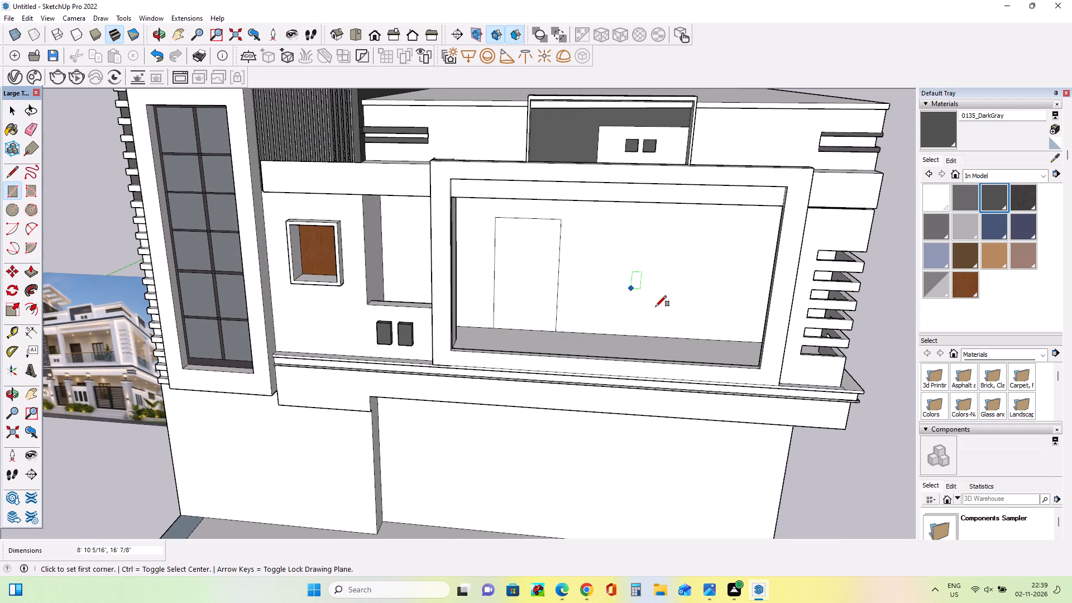
Examine the door and window layout behind the balcony railing in the reference photo.
middle_click_drag(657, 310, 660, 332)
middle_click_drag(640, 324, 679, 290)
scroll(693, 293, "down", 4)
scroll(127, 403, "up", 4)
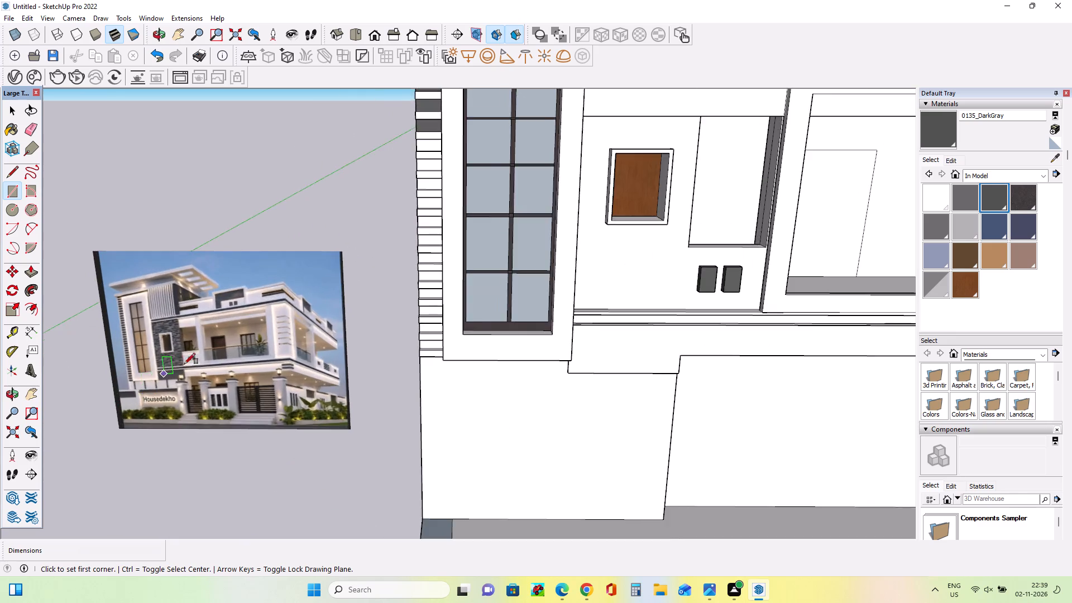
scroll(233, 368, "up", 12)
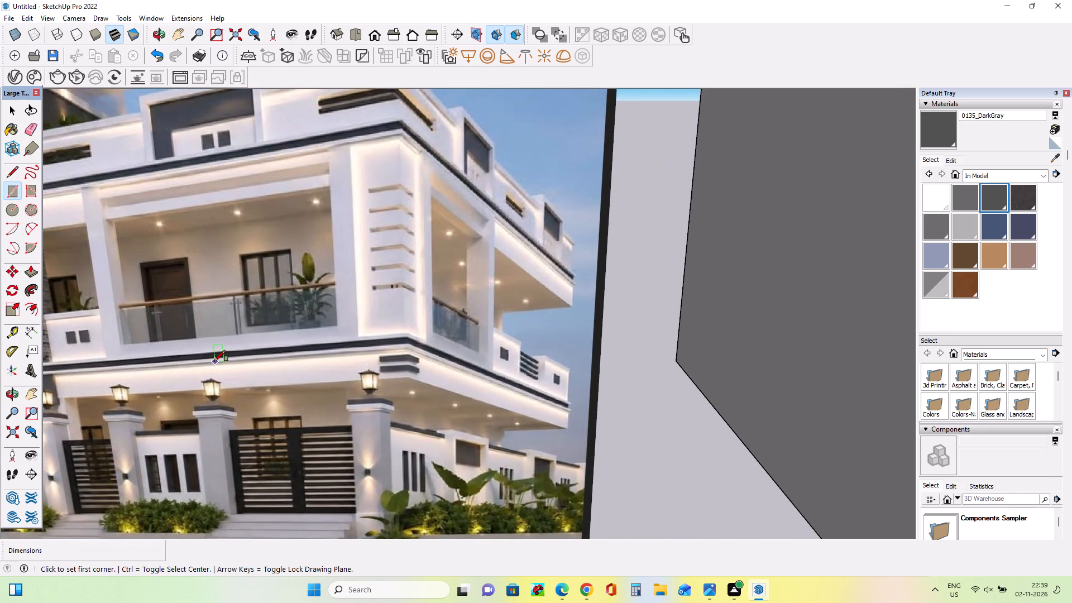
scroll(131, 350, "down", 8)
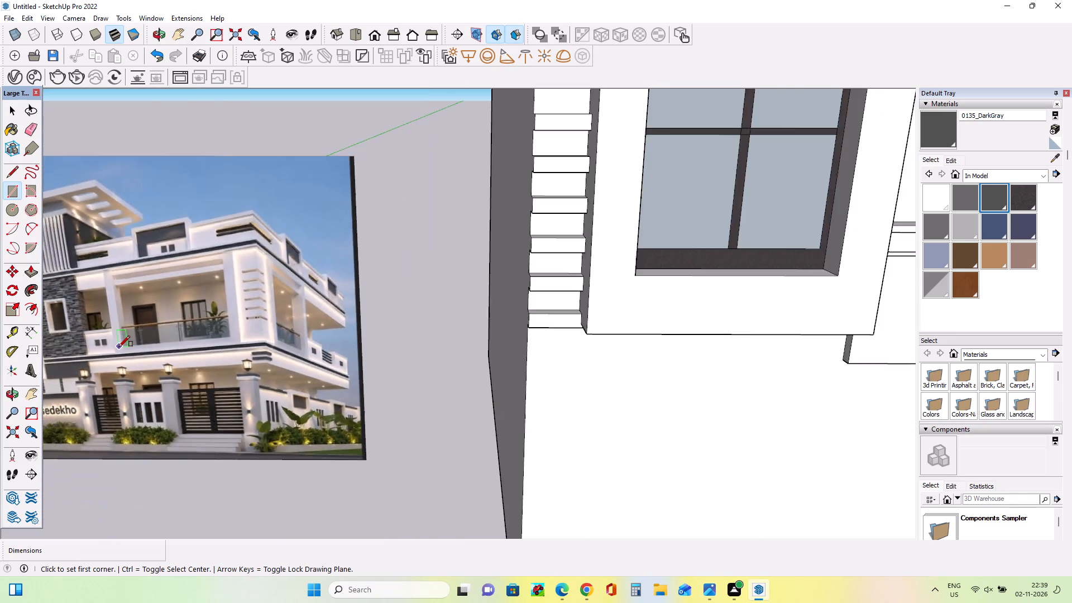
scroll(119, 347, "down", 6)
Draw a window rectangle, about 13' 11/16" by 11' 3 3/16", beside the door outline on the balcony back wall, near door-top height.
middle_click_drag(471, 384, 235, 363)
scroll(239, 365, "down", 8)
middle_click_drag(421, 384, 638, 383)
left_click(522, 338)
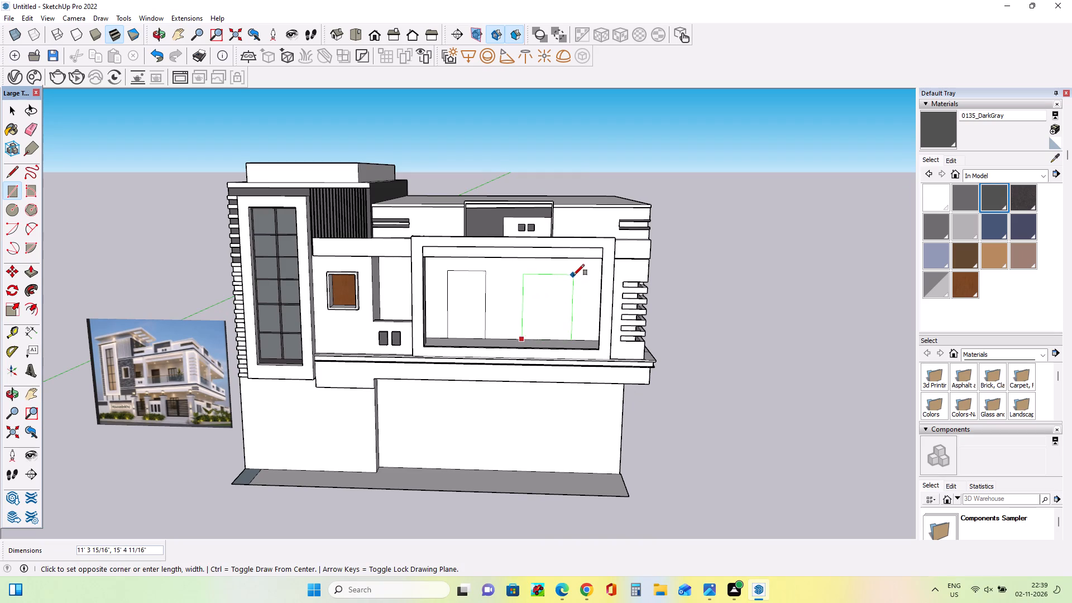
key("Escape")
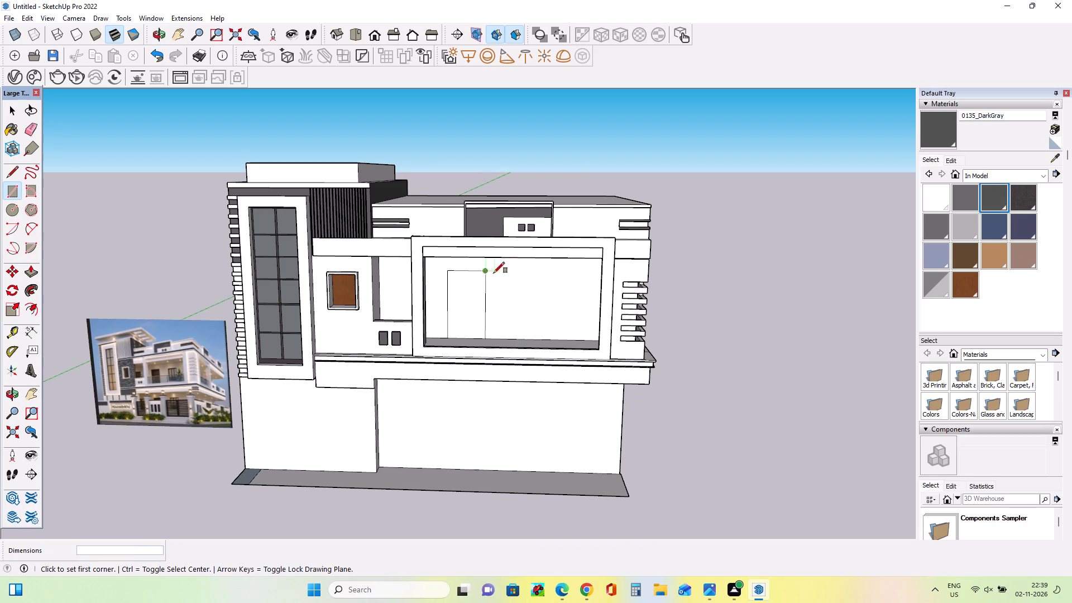
left_click(523, 273)
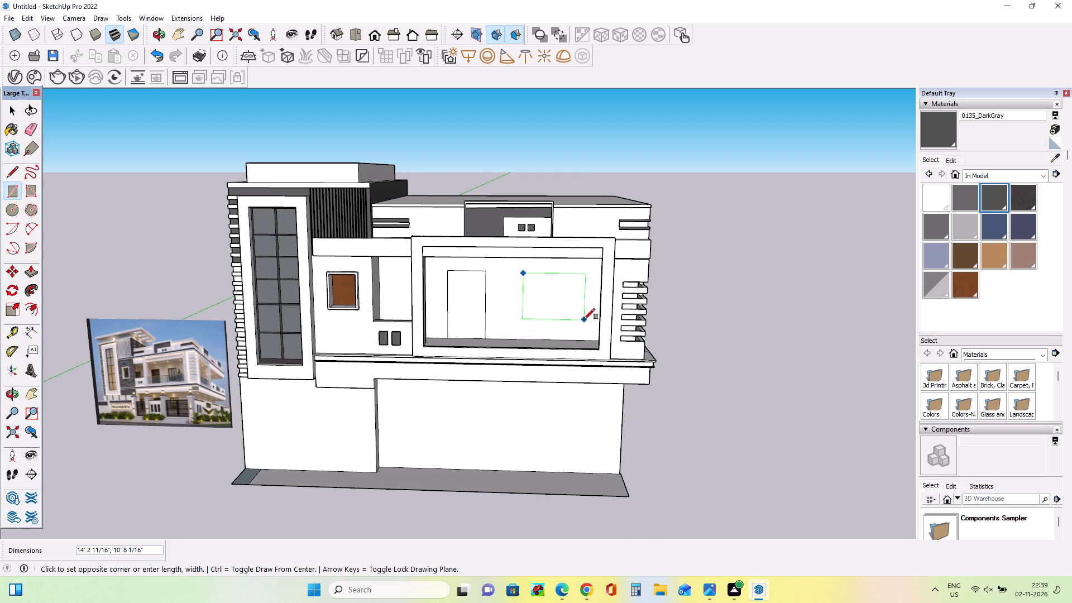
middle_click_drag(584, 317, 529, 314)
scroll(565, 330, "up", 8)
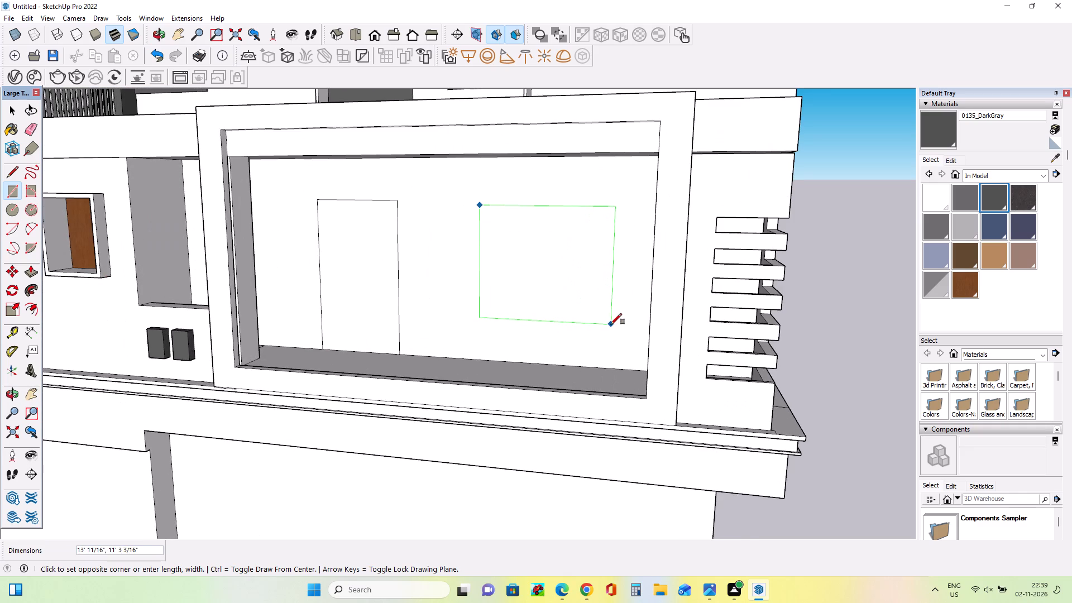
left_click(611, 324)
middle_click_drag(612, 348, 681, 341)
scroll(679, 338, "down", 12)
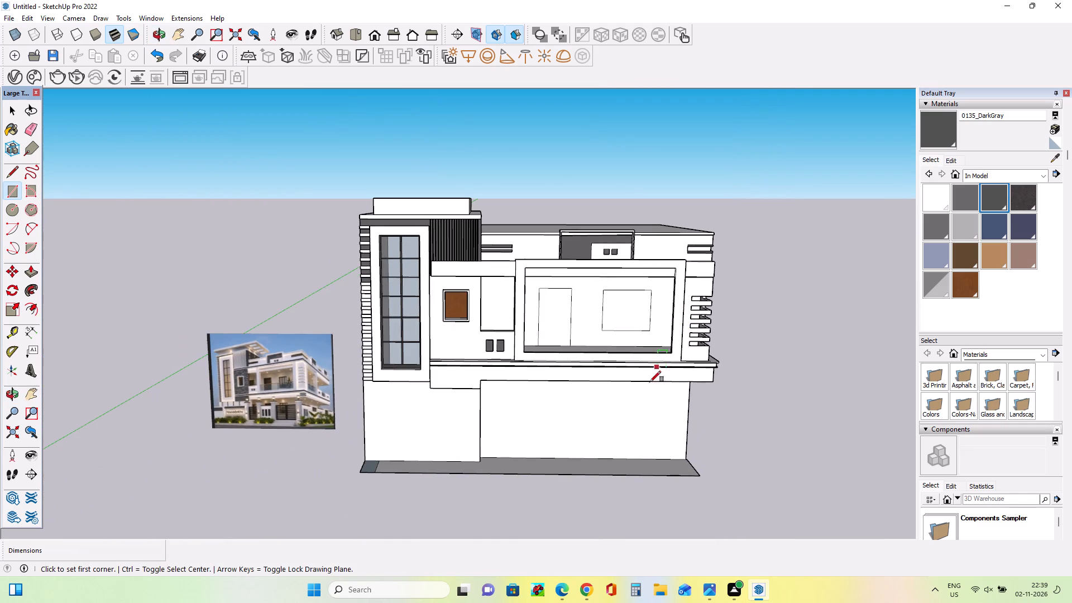
scroll(619, 323, "up", 4)
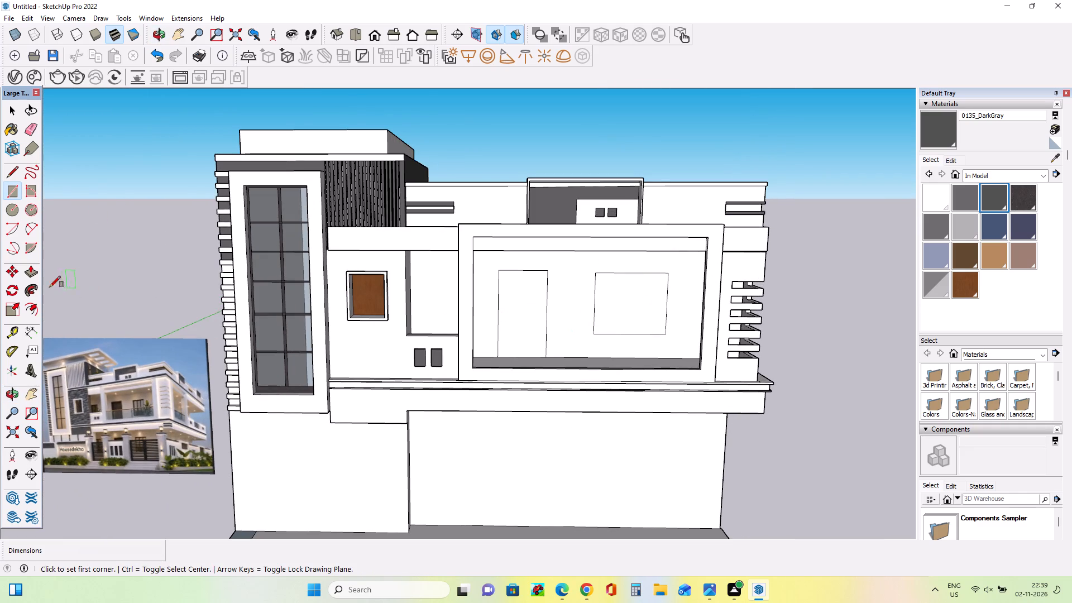
Offset the balcony window rectangle inward to form a narrow frame border.
left_click(26, 305)
left_click_drag(620, 300, 621, 300)
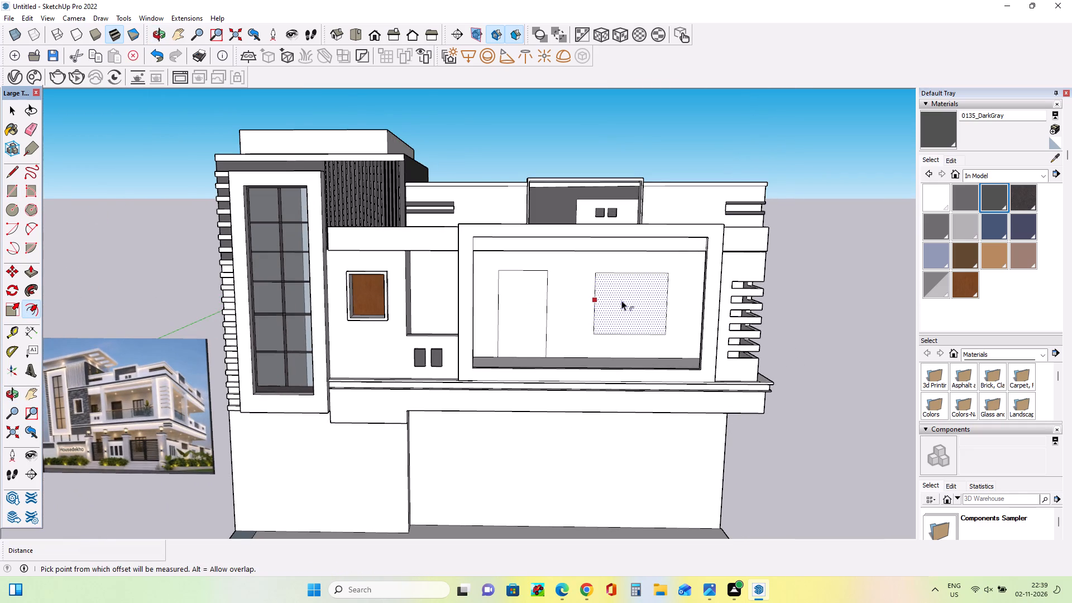
left_click_drag(621, 300, 597, 303)
Draw a narrow vertical mullion, about 4 5/16" by 10' 5 1/4", inside the window frame on the side nearer the door.
middle_click_drag(674, 333, 675, 339)
scroll(447, 309, "up", 3)
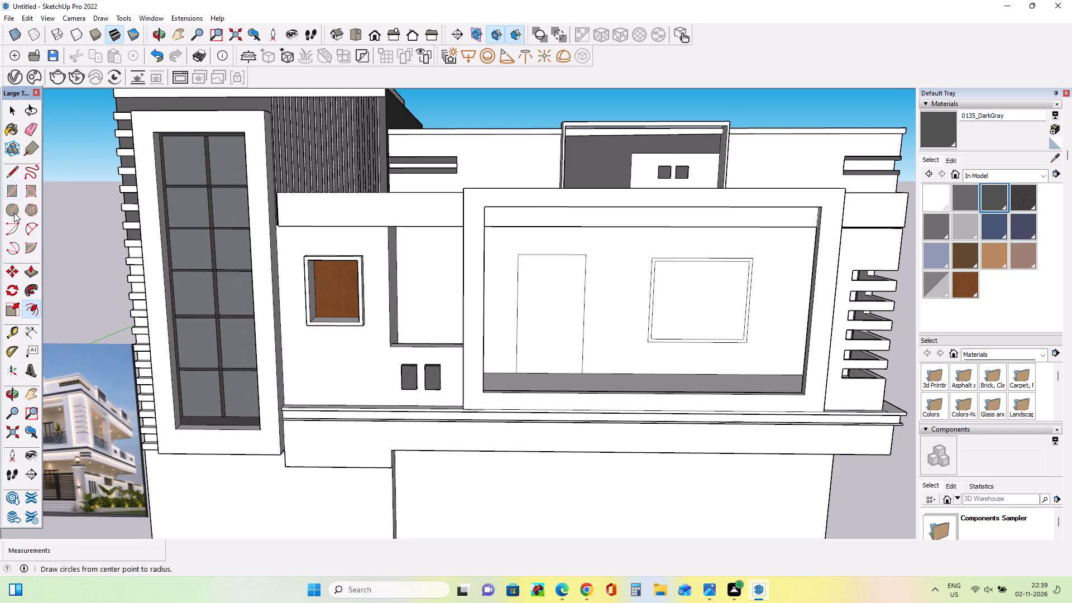
scroll(280, 413, "down", 4)
scroll(89, 446, "up", 5)
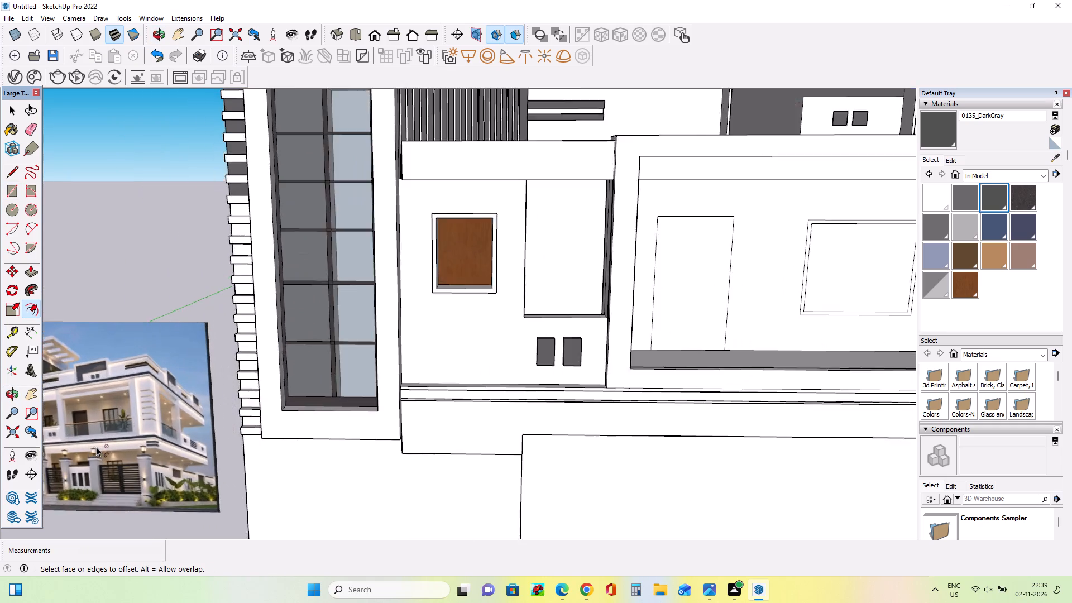
scroll(96, 447, "up", 3)
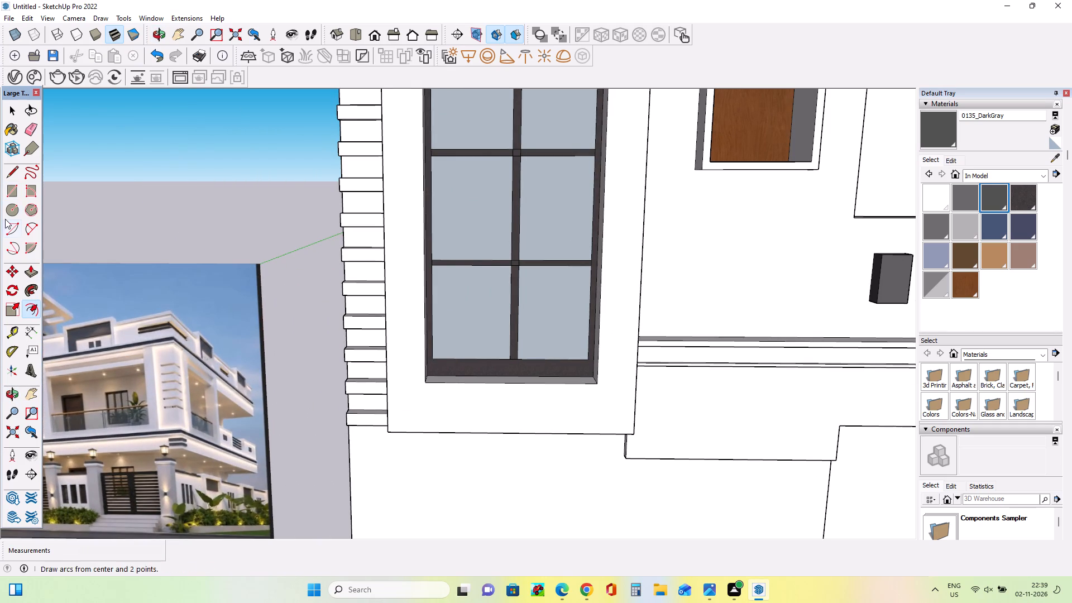
left_click(11, 185)
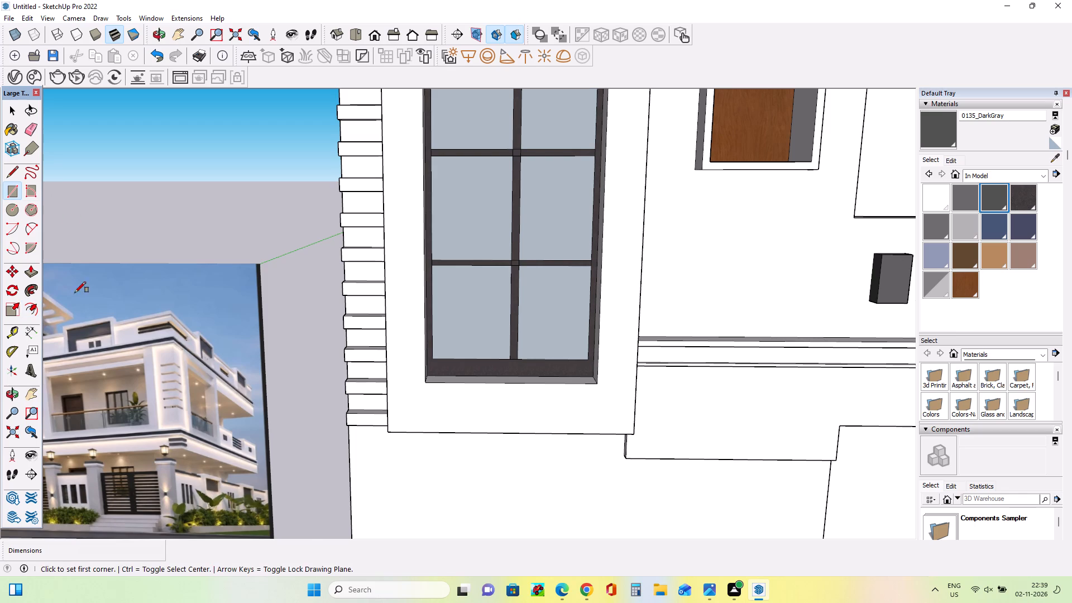
scroll(72, 317, "down", 11)
scroll(511, 243, "up", 8)
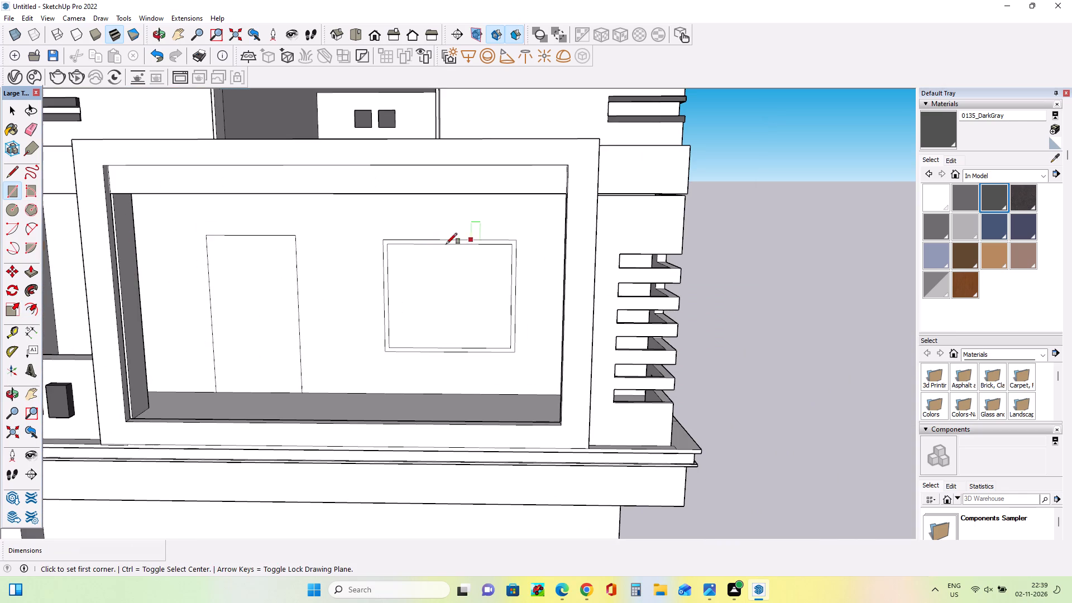
left_click(425, 245)
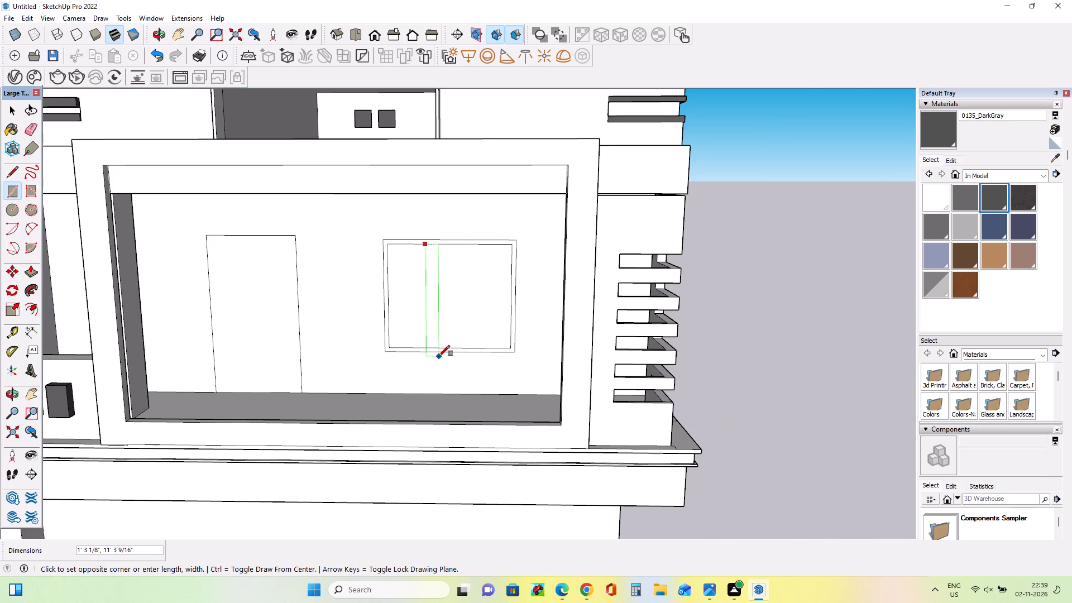
scroll(436, 351, "up", 4)
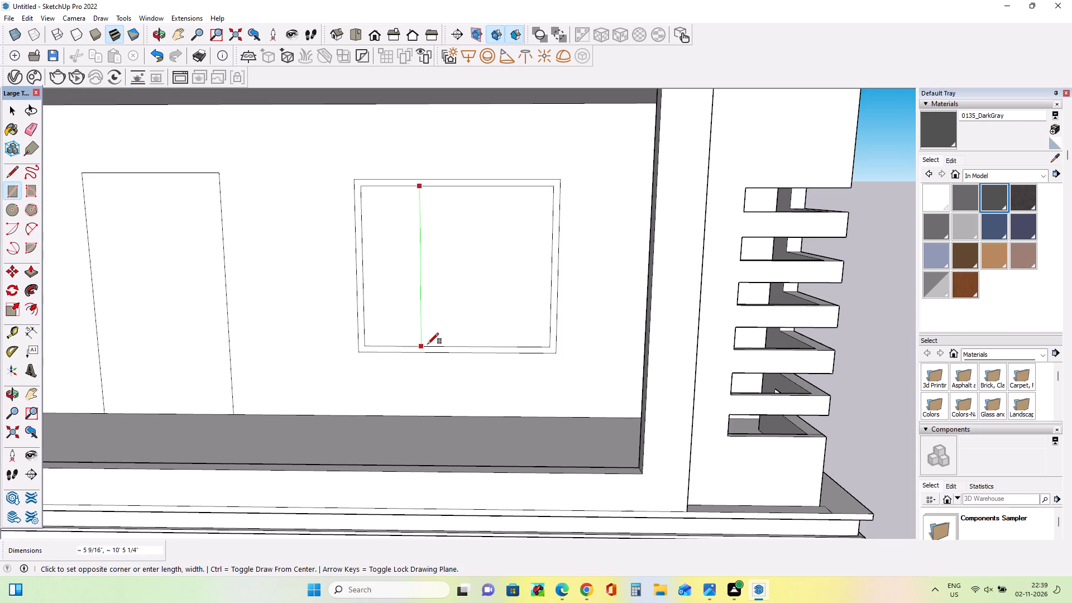
scroll(428, 344, "up", 4)
left_click(426, 347)
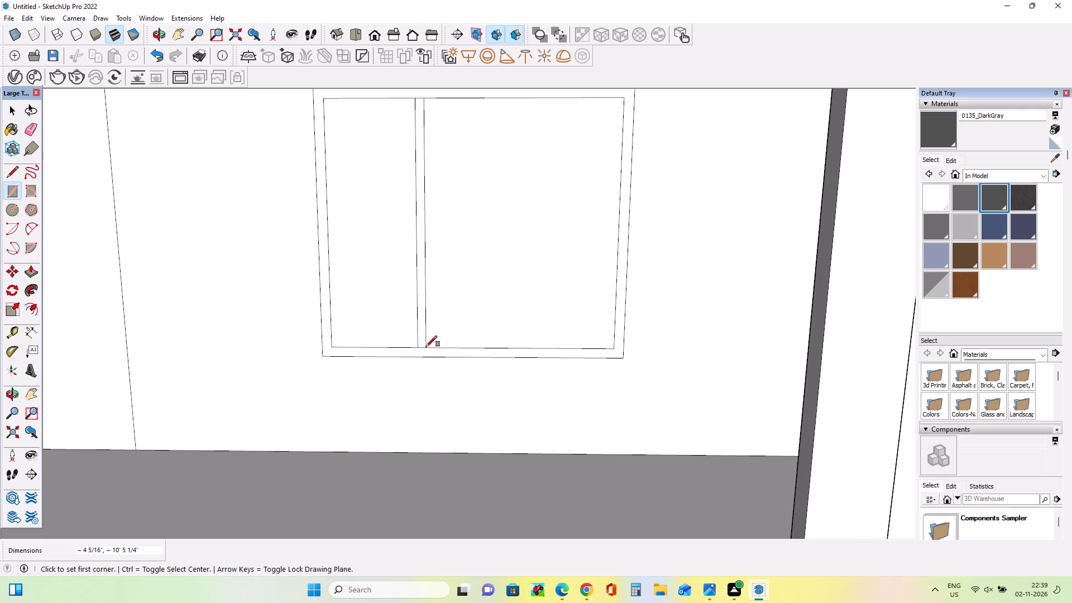
Draw a second full-height mullion, about 10' 5 1/4" tall, to divide the window into three panes.
scroll(500, 283, "down", 6)
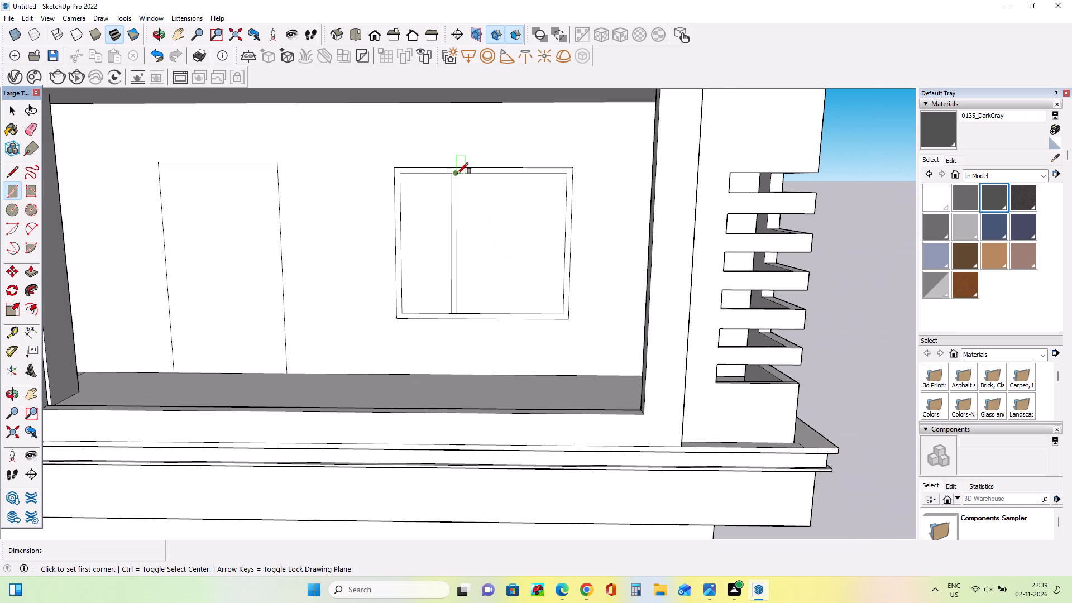
left_click(512, 173)
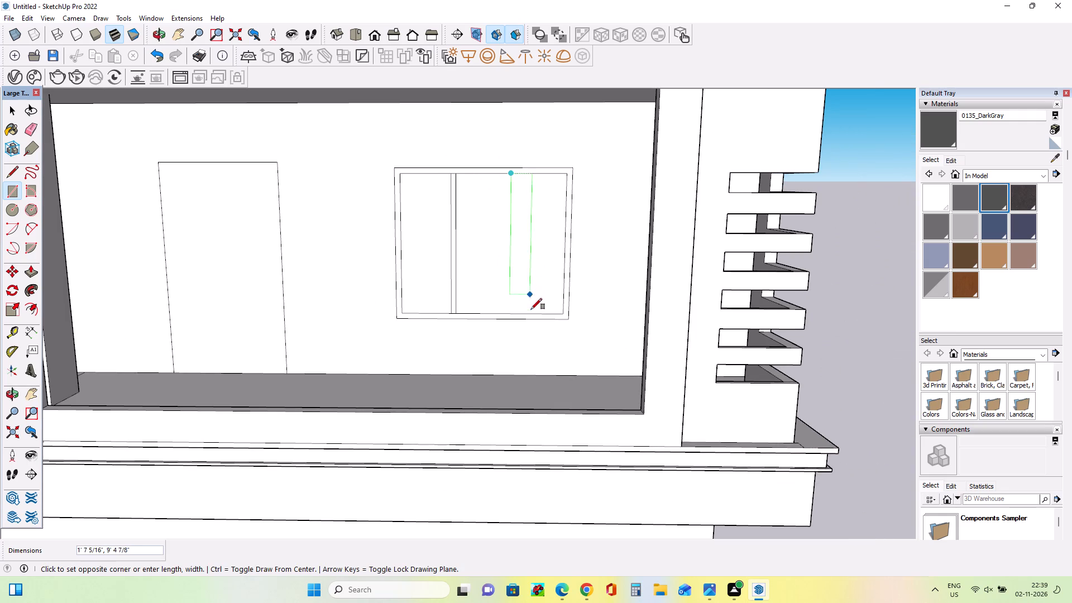
scroll(531, 310, "up", 4)
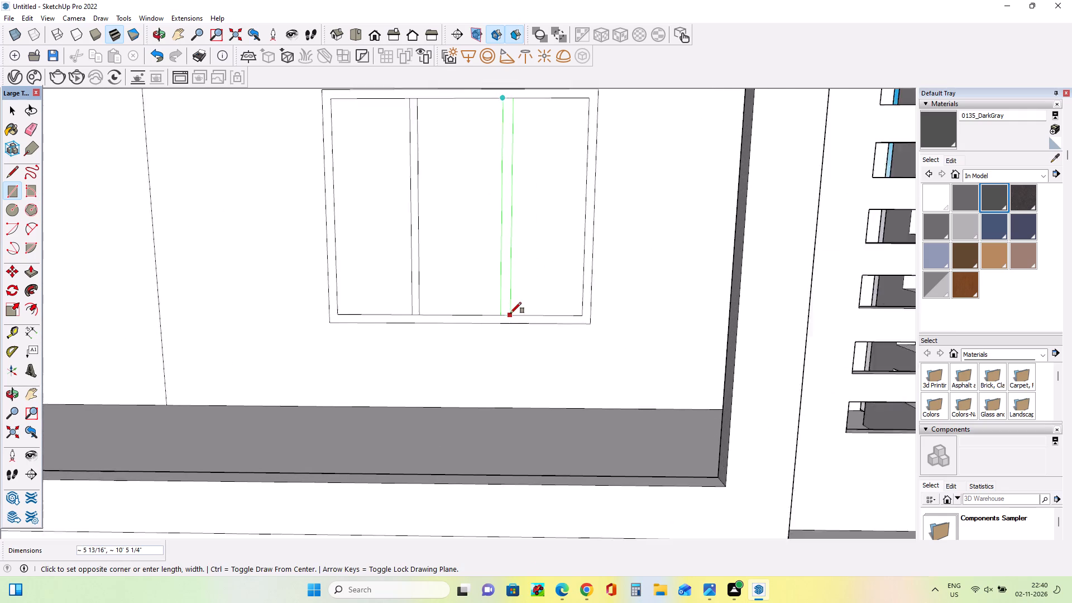
scroll(510, 313, "up", 2)
left_click(508, 313)
Paint the balcony window's outer frame and both vertical mullions with 0135_DarkGray.
scroll(542, 330, "down", 9)
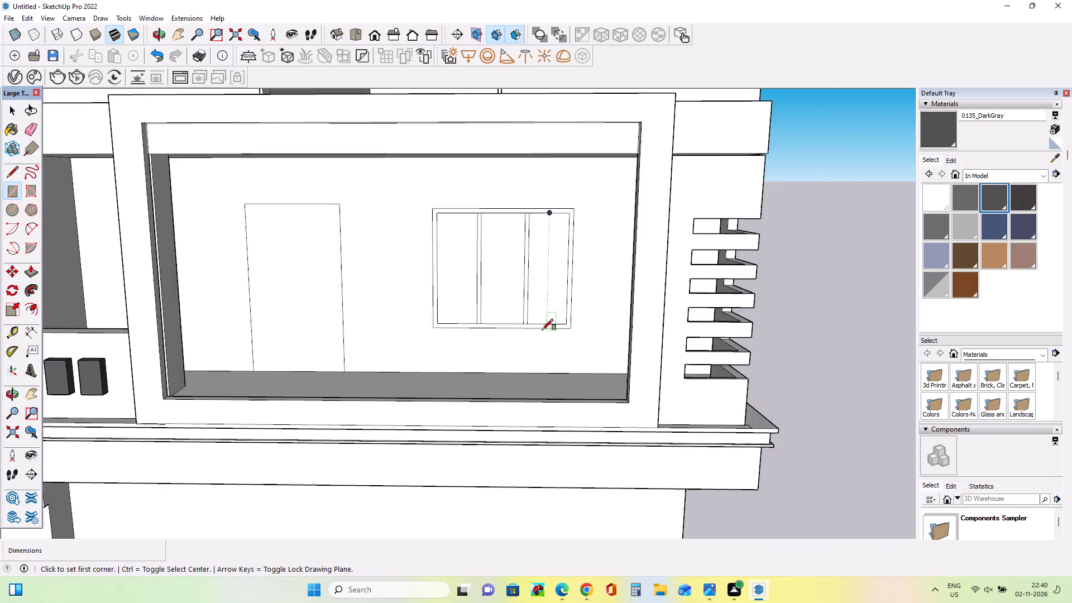
scroll(542, 330, "down", 4)
middle_click_drag(645, 392, 650, 374)
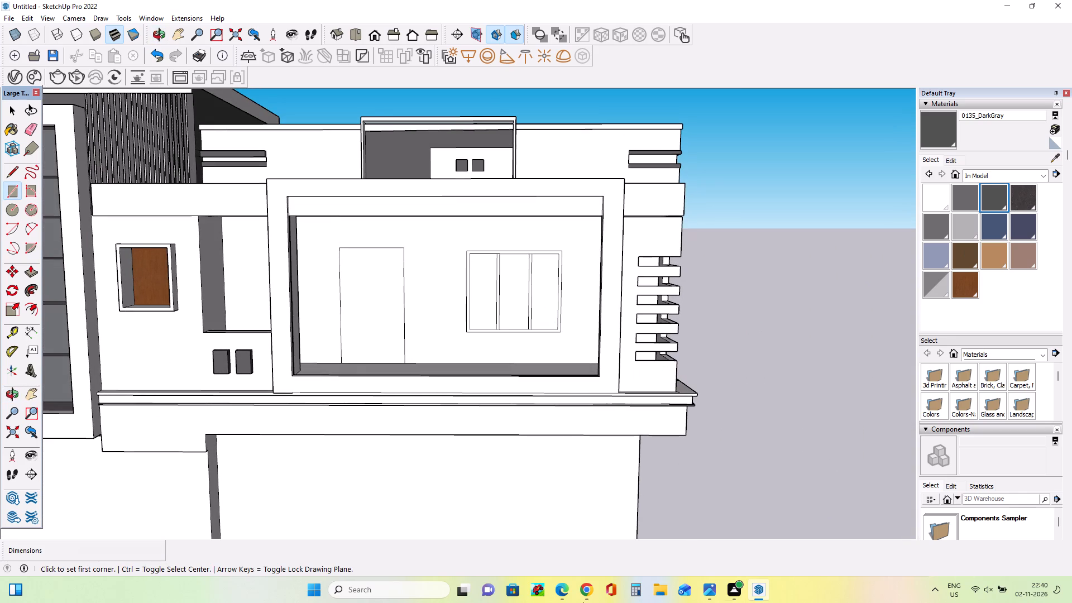
left_click(998, 200)
scroll(490, 276, "up", 2)
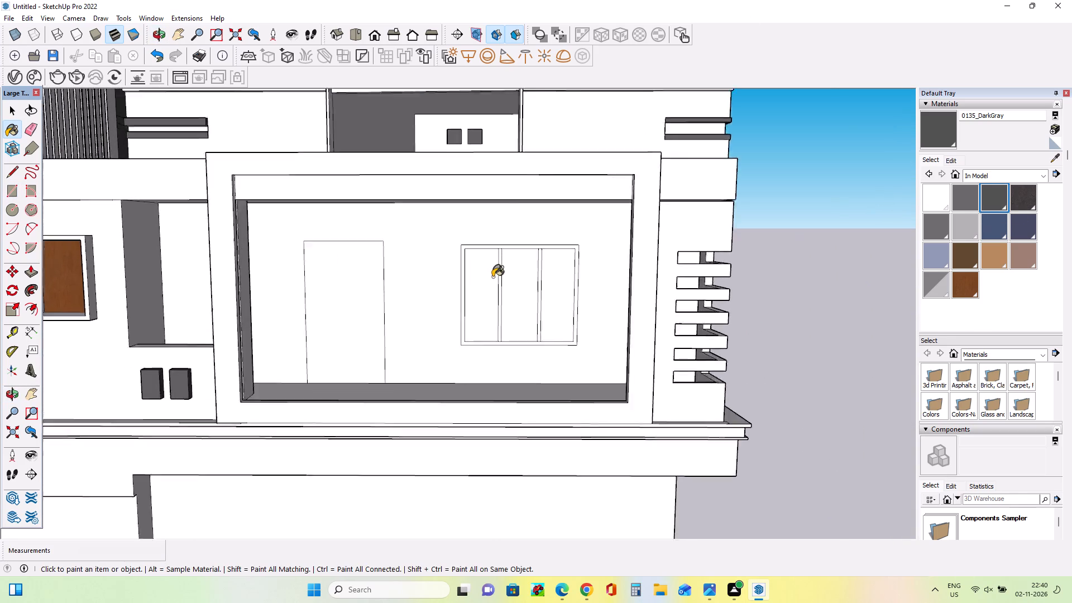
scroll(492, 277, "up", 7)
left_click(558, 210)
left_click(579, 208)
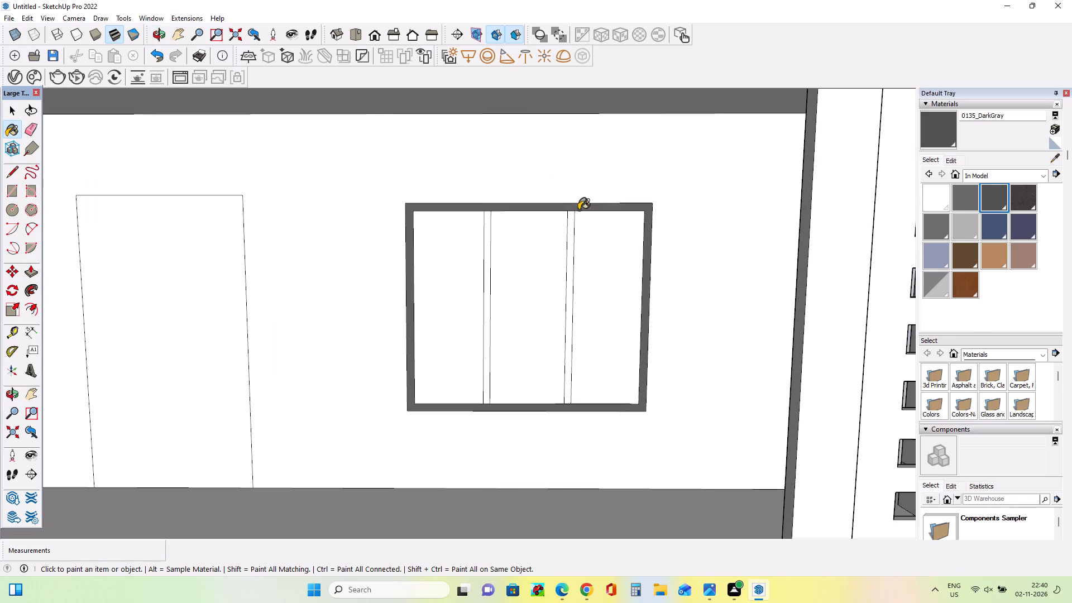
left_click(571, 223)
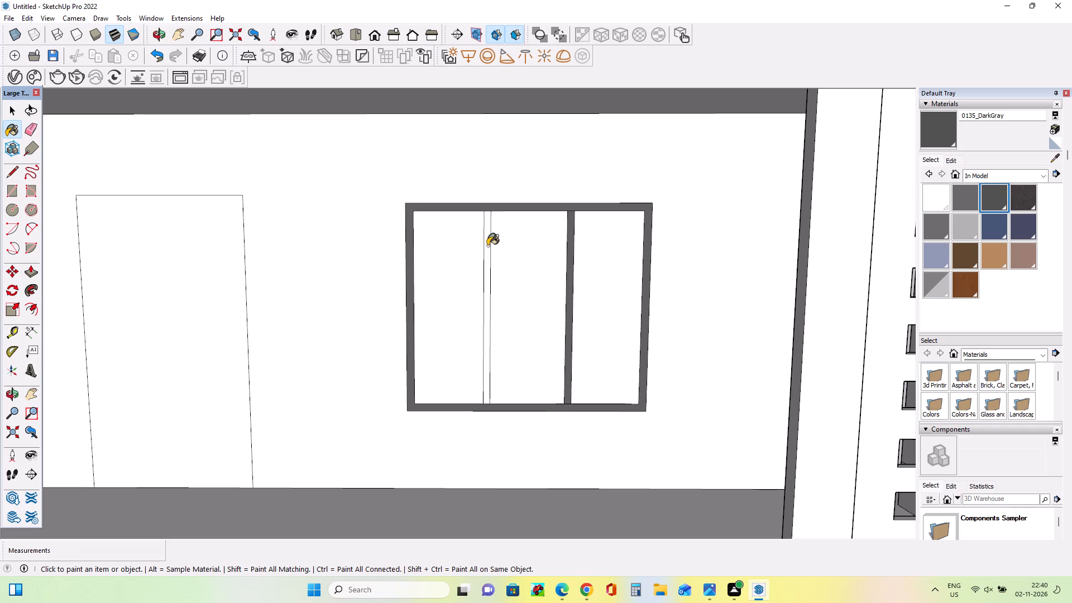
left_click(487, 246)
Paint the three window panes with Translucent Glass Gray from the Glass and Mirrors collection.
left_click(973, 176)
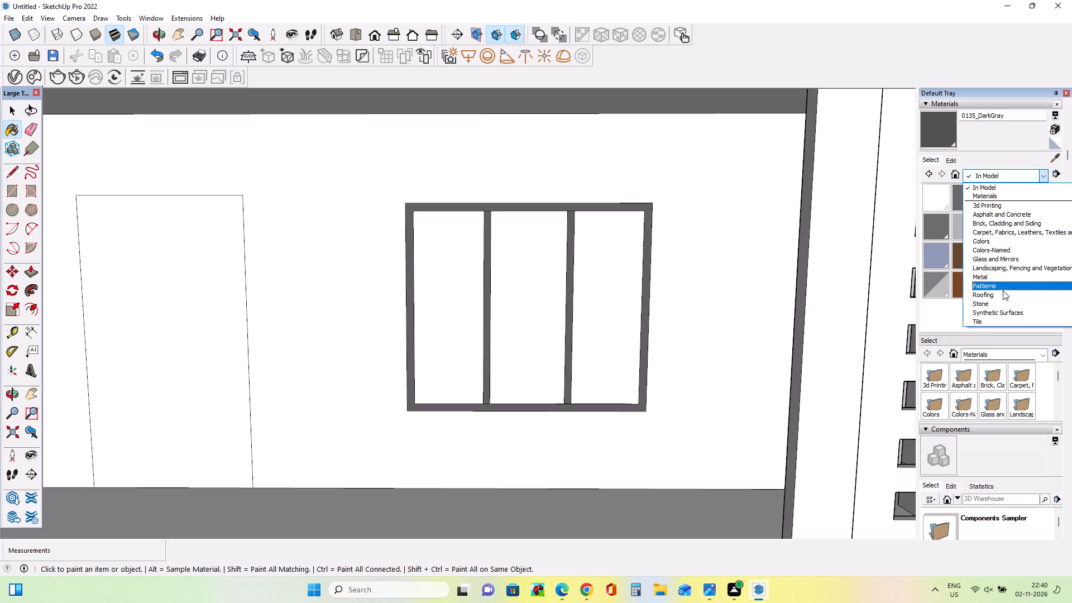
left_click(1004, 258)
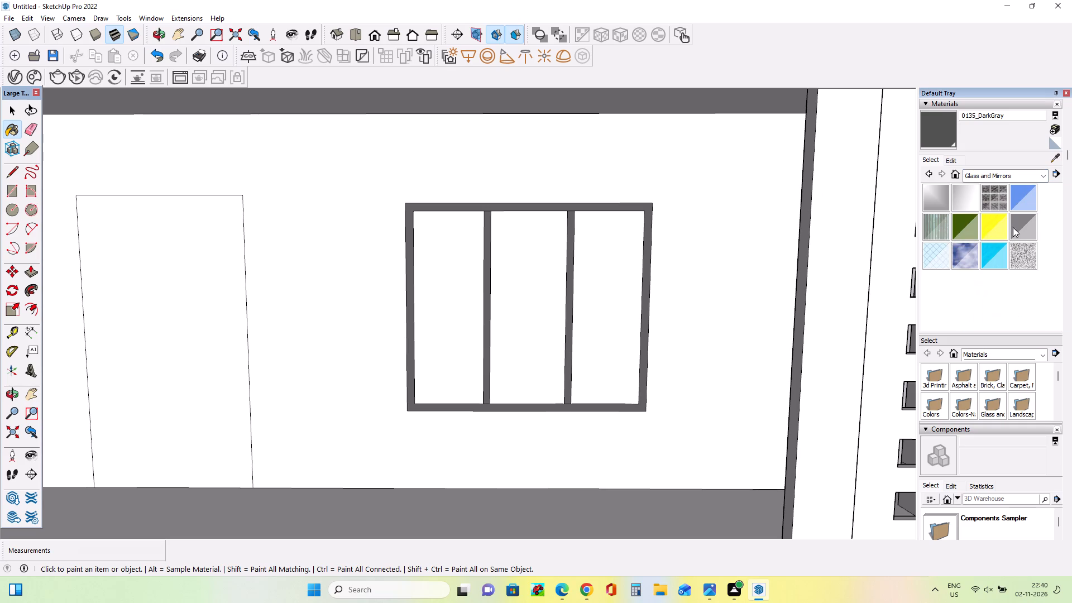
left_click(1030, 230)
left_click(609, 270)
left_click(544, 275)
left_click(461, 272)
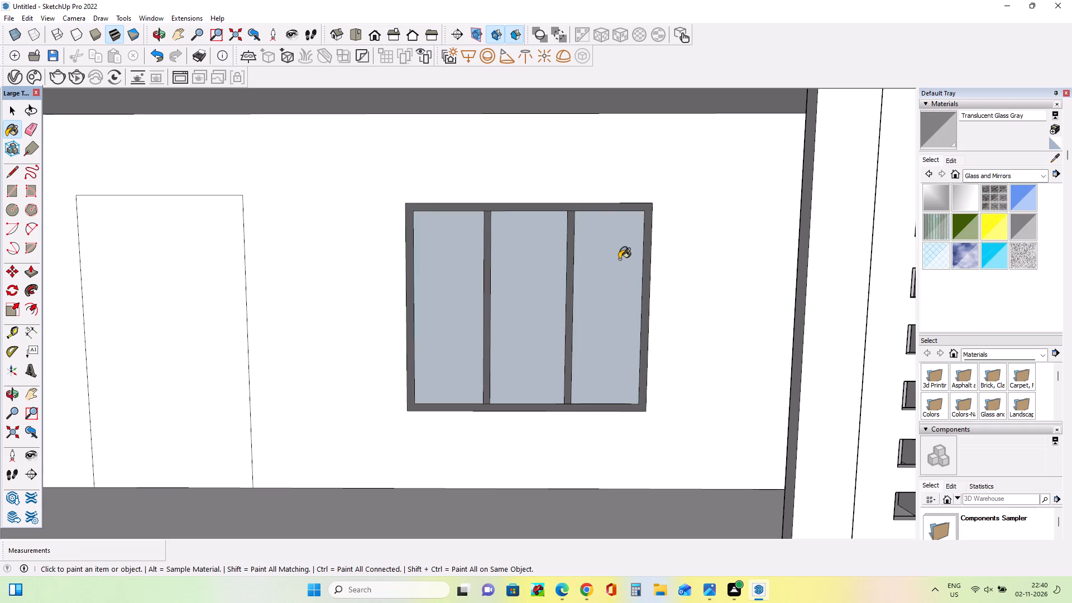
Push the balcony door face about 3' 11 5/8" into the back wall.
scroll(626, 253, "down", 14)
left_click(22, 272)
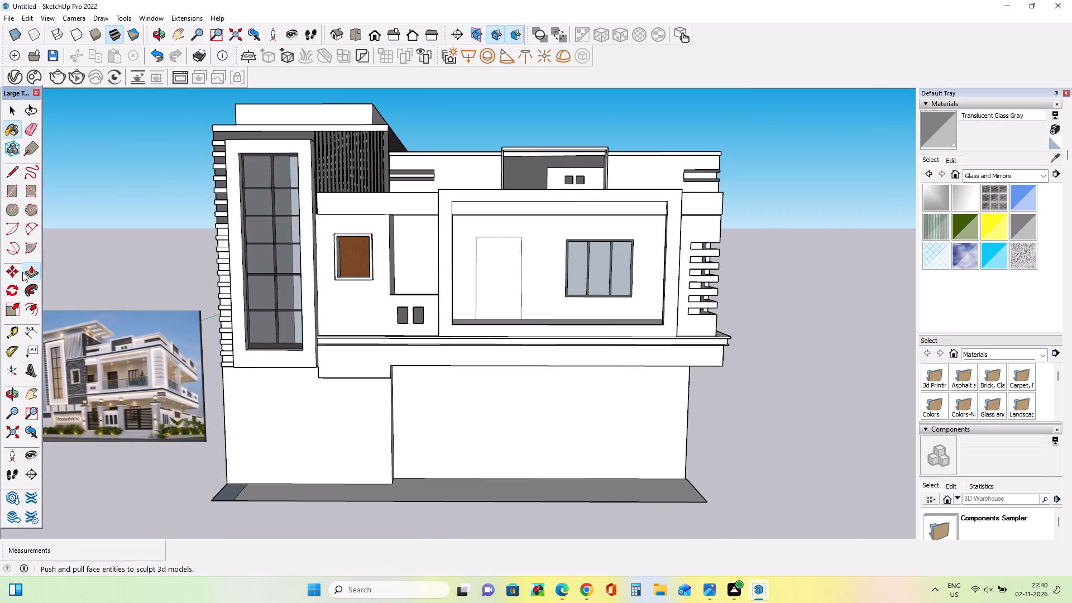
left_click(484, 286)
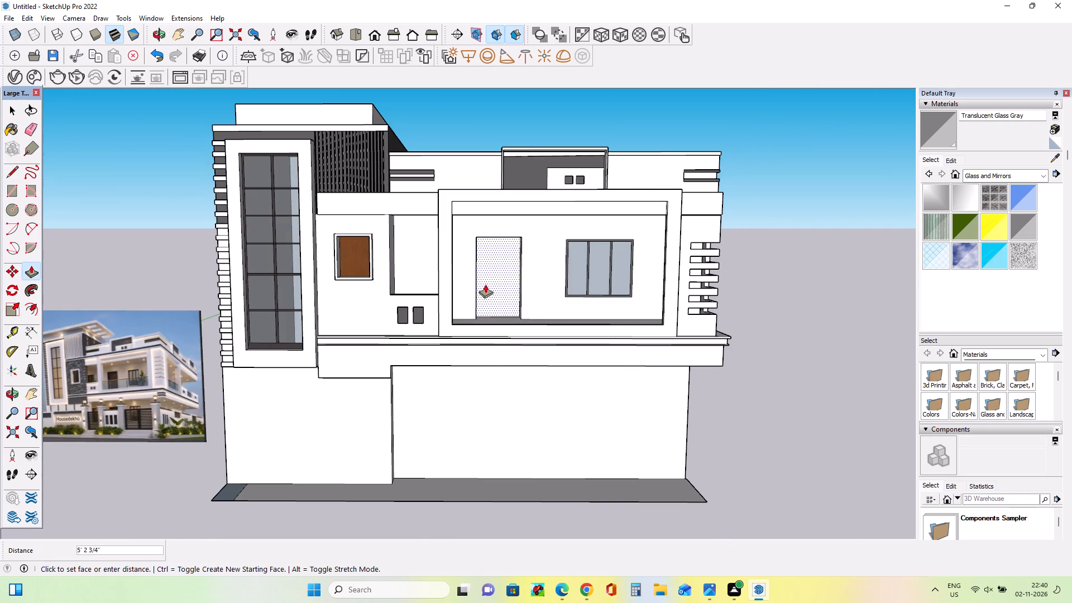
Examine the ground-floor gates, pillars and walls in the reference photo.
middle_click_drag(582, 288, 540, 305)
scroll(540, 305, "down", 8)
middle_click_drag(537, 394, 568, 337)
scroll(322, 399, "up", 5)
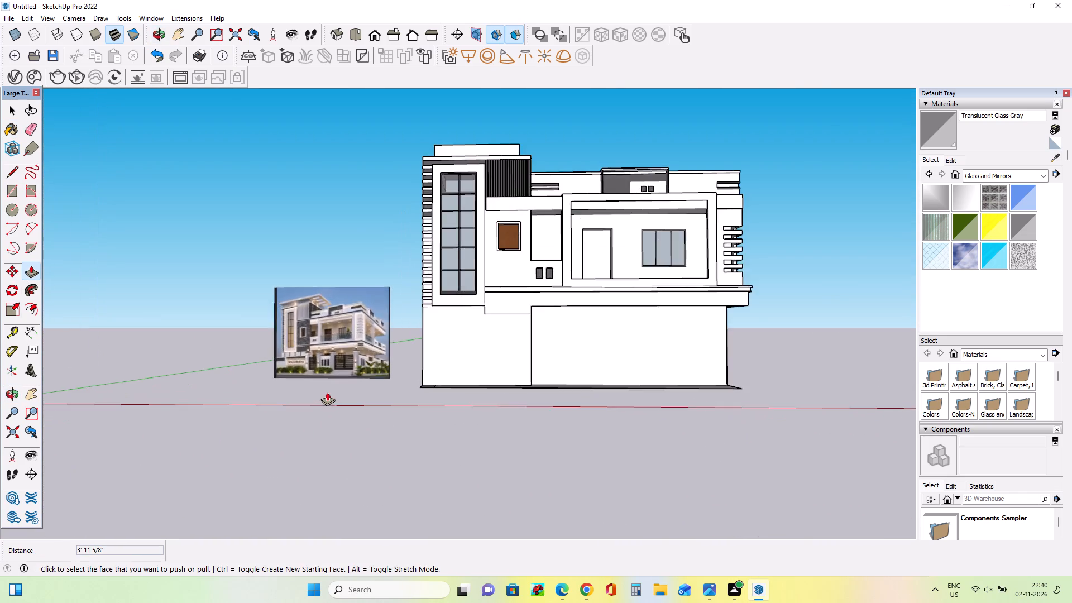
scroll(327, 392, "up", 15)
middle_click_drag(340, 377, 344, 390)
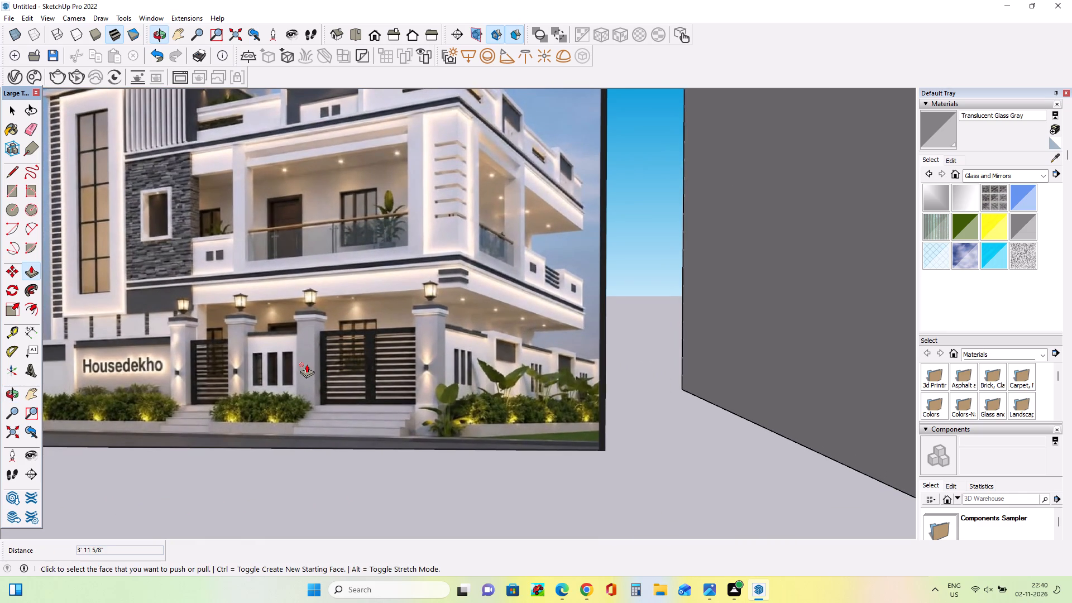
middle_click_drag(307, 364, 301, 365)
scroll(229, 313, "down", 17)
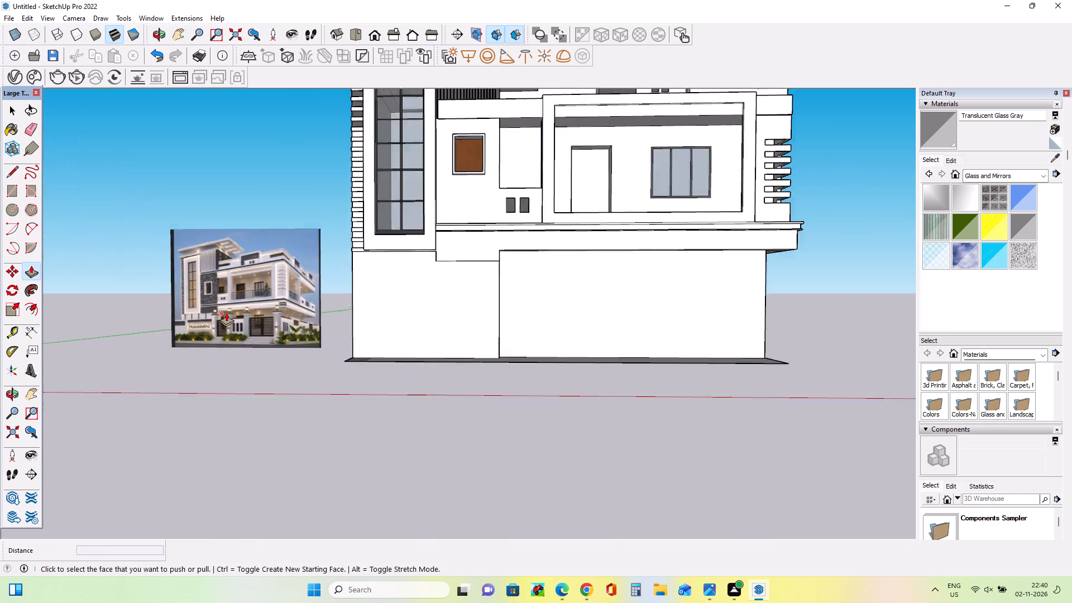
scroll(226, 313, "down", 2)
Push the wide ground-floor wall beneath the balcony back about 5' 2 15/16".
middle_click_drag(514, 343, 401, 381)
scroll(419, 327, "up", 4)
middle_click_drag(424, 336, 604, 345)
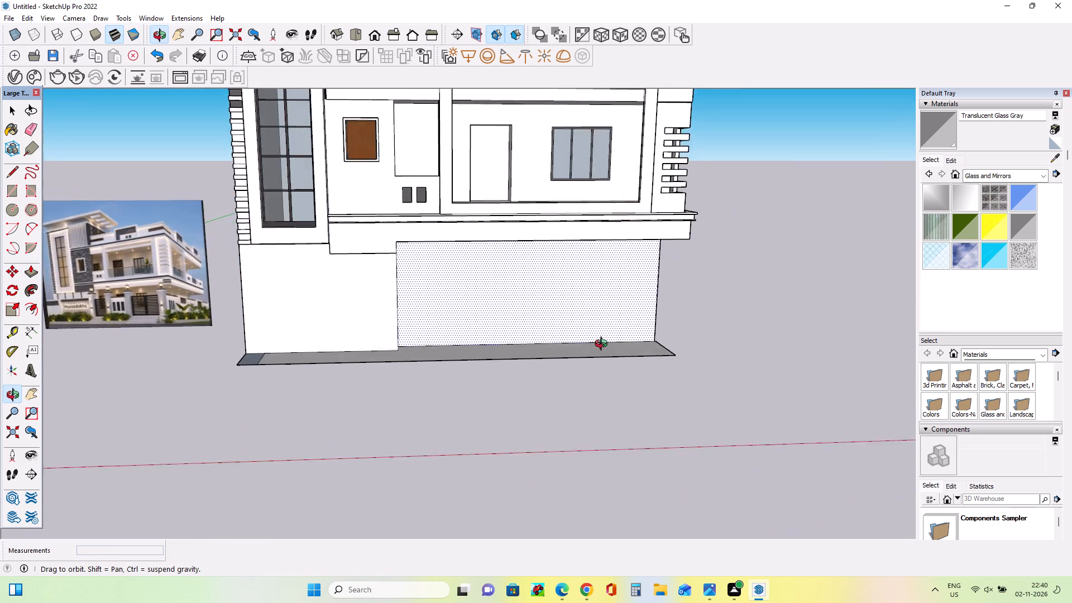
middle_click_drag(604, 345, 447, 356)
left_click_drag(578, 346, 578, 336)
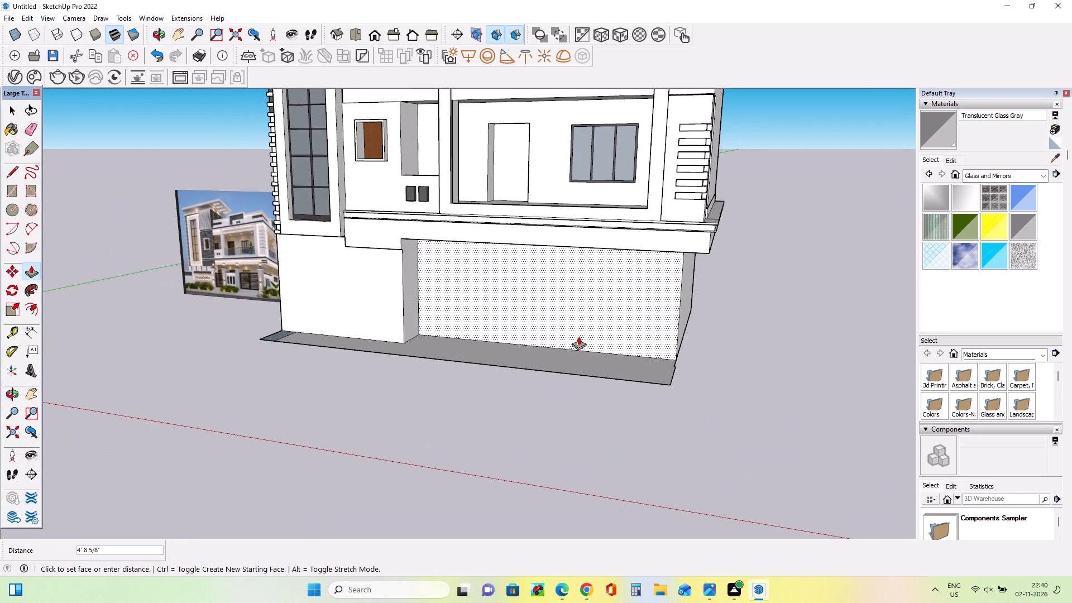
left_click_drag(578, 336, 579, 336)
Compare the blank ground-floor front with the gate, boundary wall and openings in the reference photo.
middle_click_drag(583, 343, 691, 319)
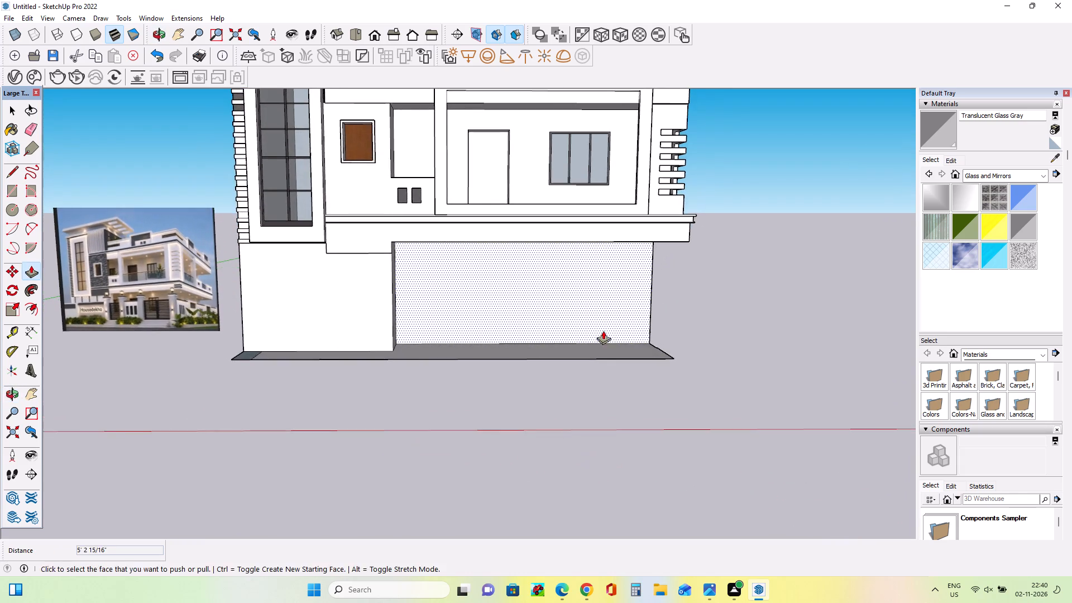
middle_click_drag(606, 338, 610, 353)
middle_click_drag(610, 351, 617, 295)
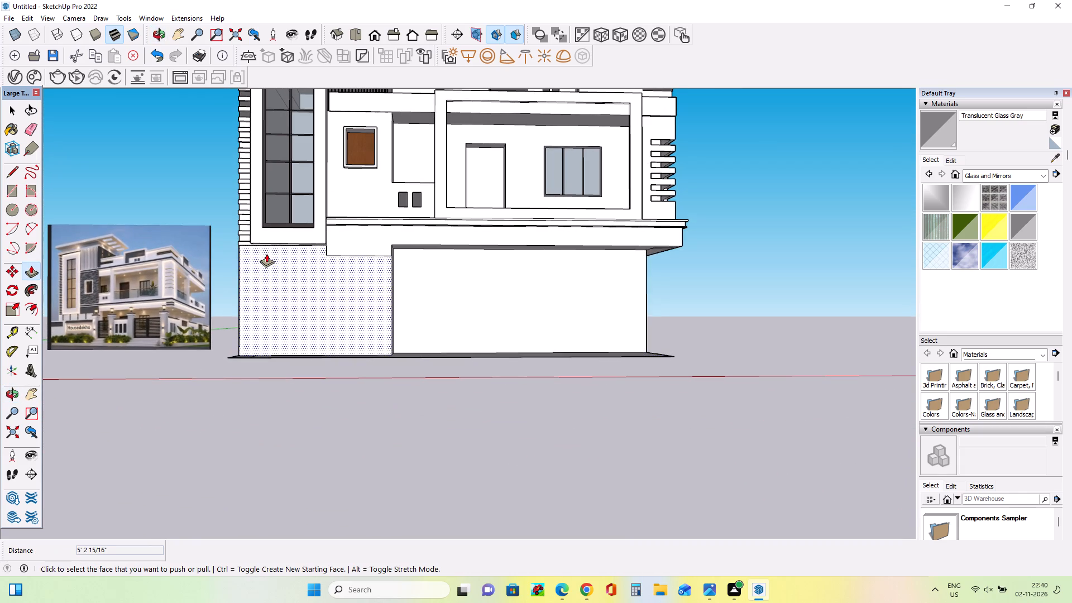
middle_click_drag(352, 257, 356, 272)
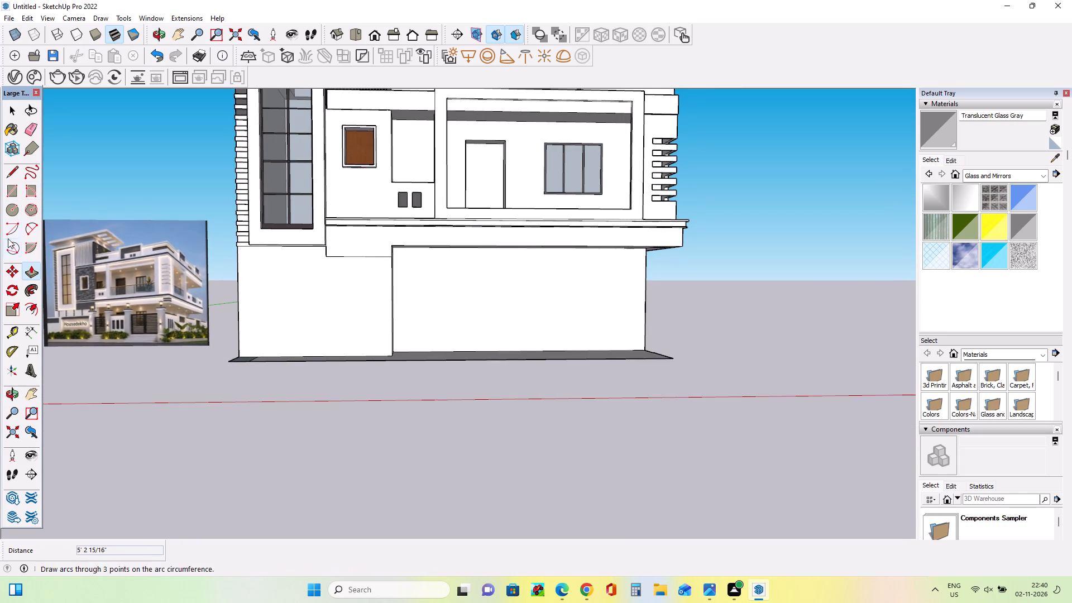
left_click(16, 189)
middle_click_drag(381, 299, 390, 352)
scroll(422, 322, "up", 4)
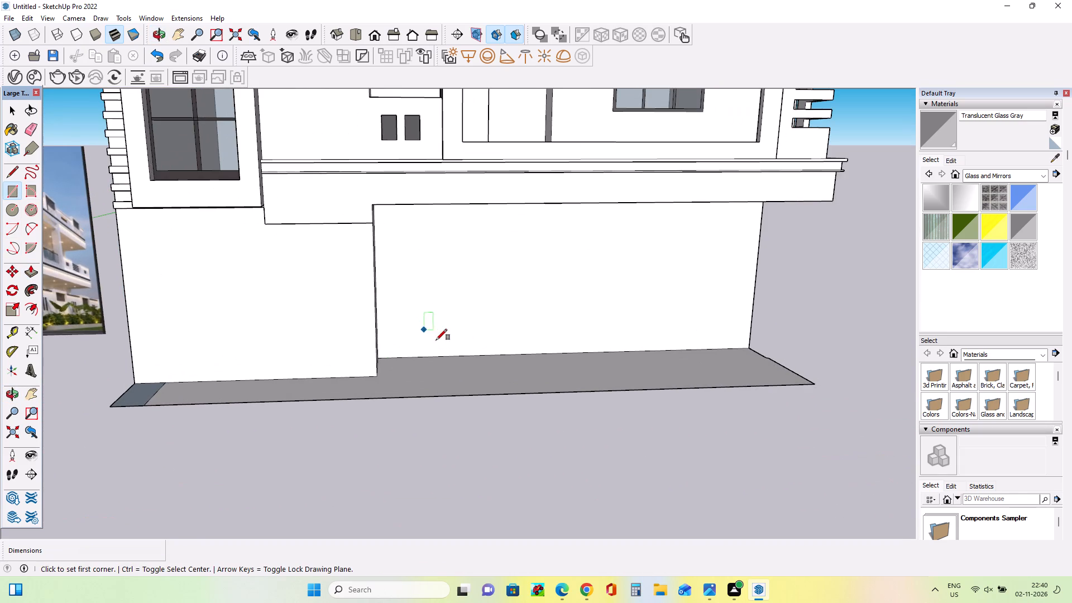
scroll(510, 346, "down", 8)
scroll(270, 348, "up", 10)
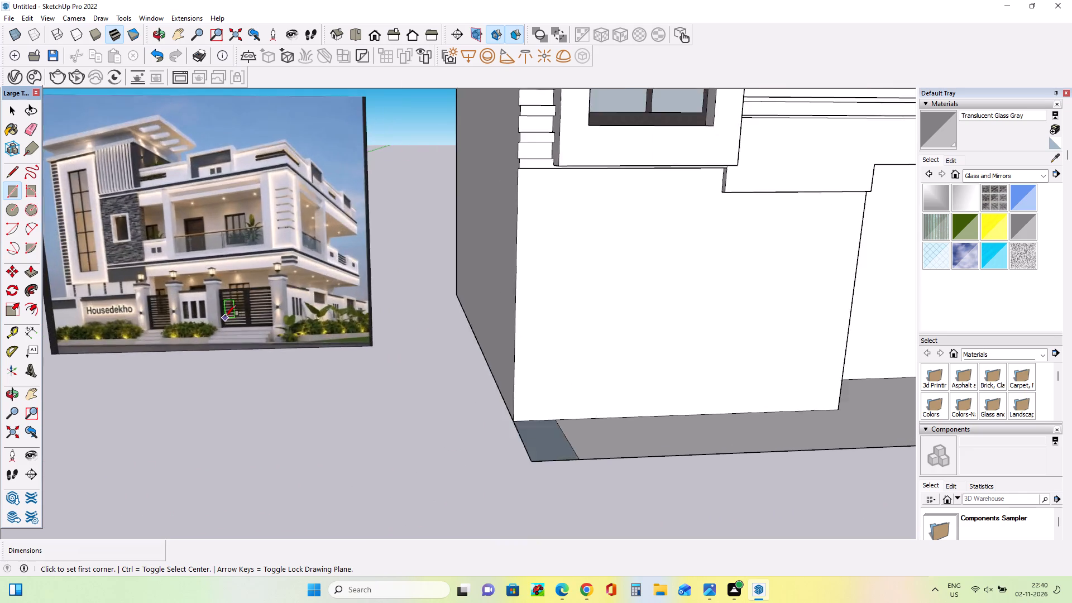
scroll(225, 316, "up", 8)
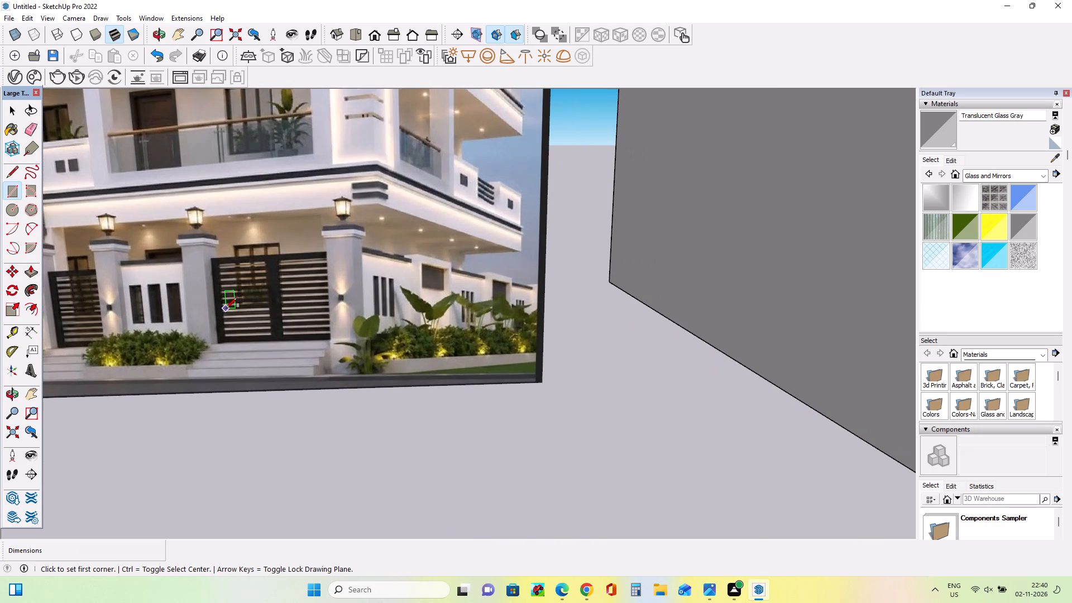
scroll(226, 308, "down", 17)
middle_click_drag(576, 390, 523, 315)
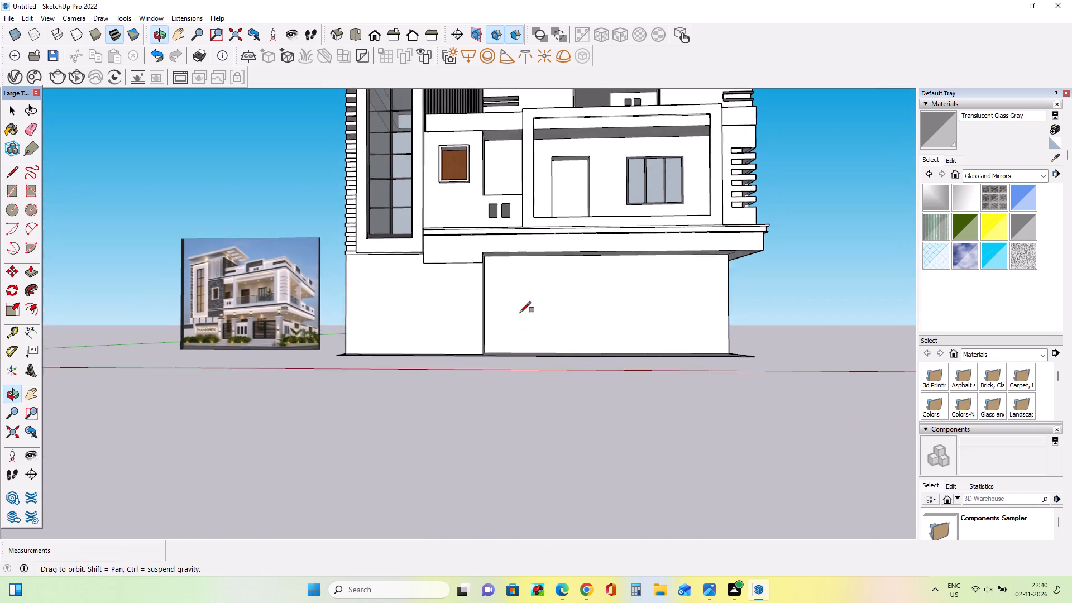
middle_click_drag(532, 355, 566, 468)
scroll(534, 360, "down", 3)
middle_click_drag(564, 361, 559, 343)
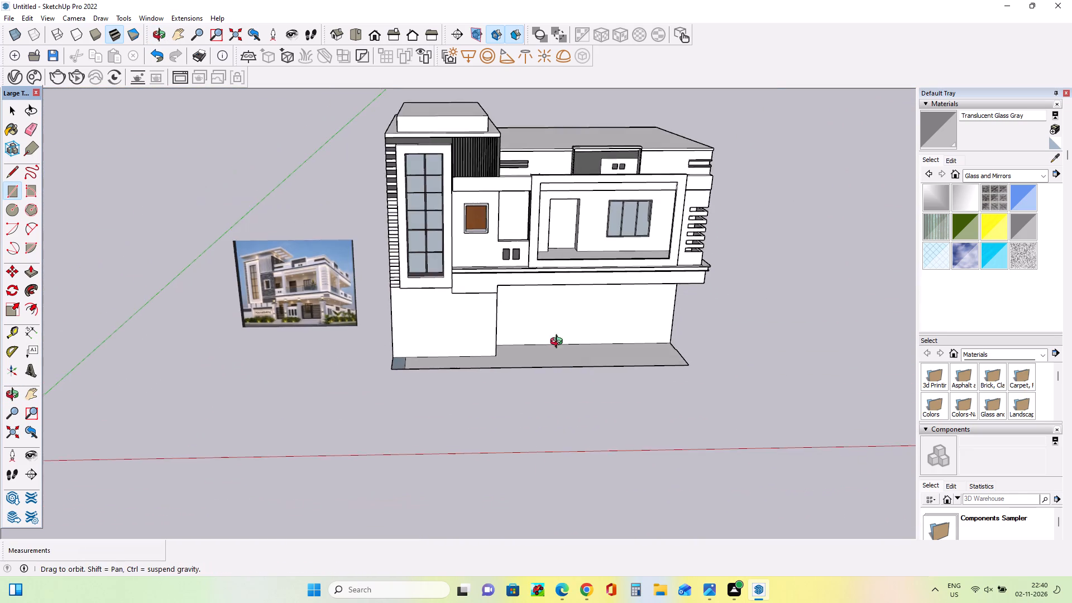
Draw a door rectangle about 11' 6 9/16" by 20' 2 9/16" on the recessed ground-floor wall, rising from the floor edge.
middle_click_drag(559, 343, 557, 293)
scroll(552, 358, "up", 3)
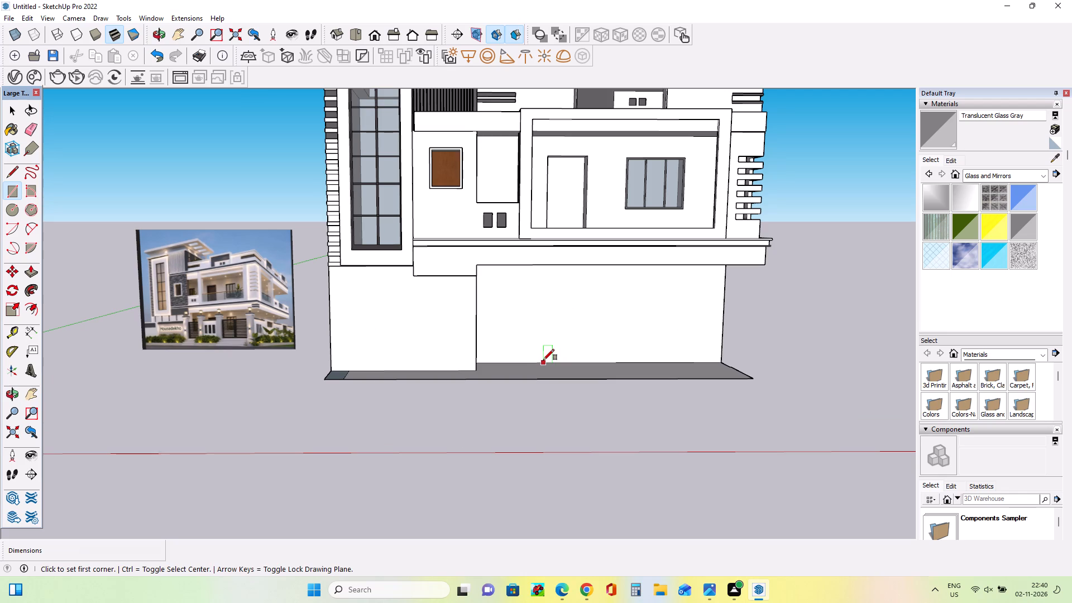
left_click(543, 360)
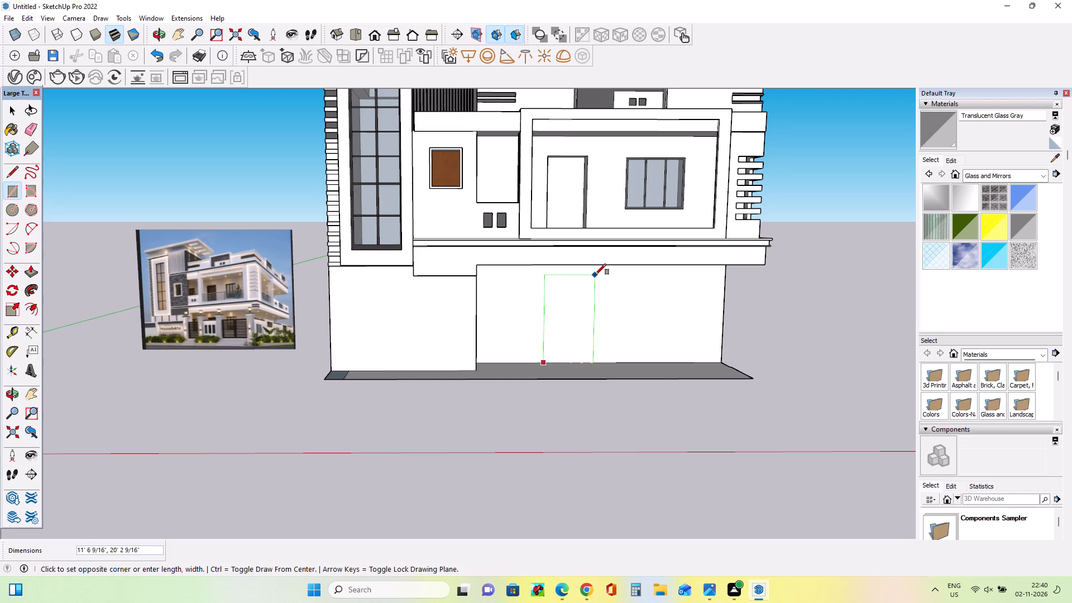
left_click(595, 275)
Draw a window rectangle on the recessed ground-floor wall, beside the door outline and beneath the balcony window.
middle_click_drag(659, 370, 635, 391)
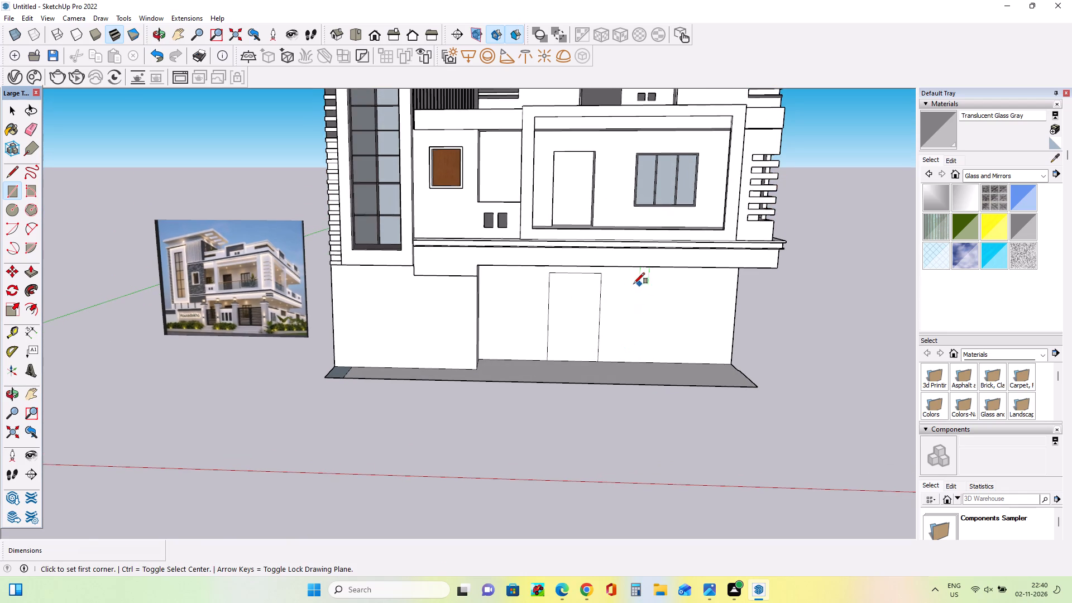
left_click(637, 280)
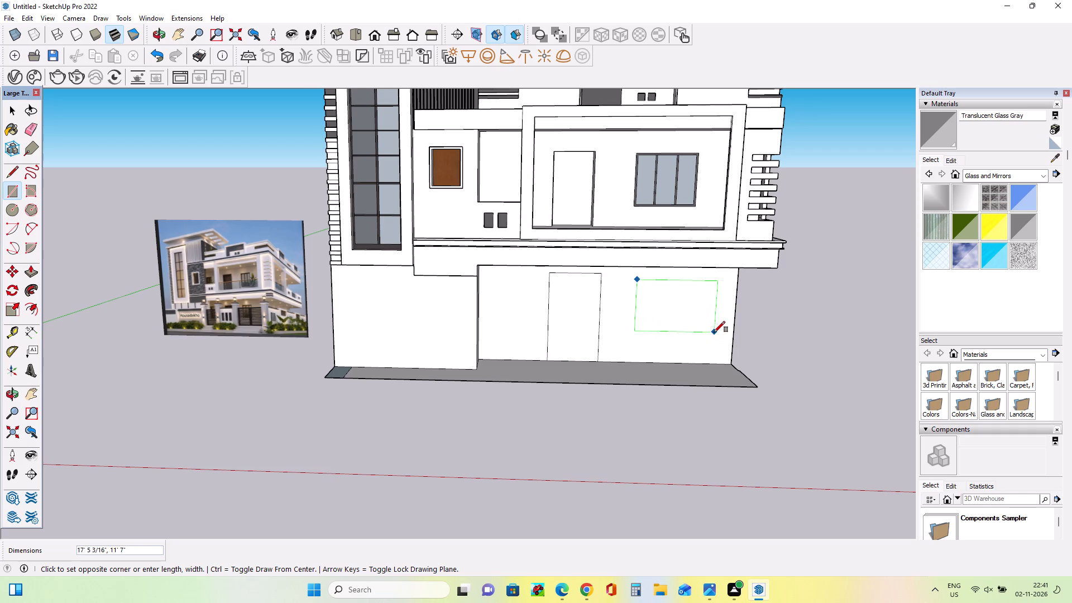
scroll(706, 337, "up", 7)
scroll(691, 329, "down", 4)
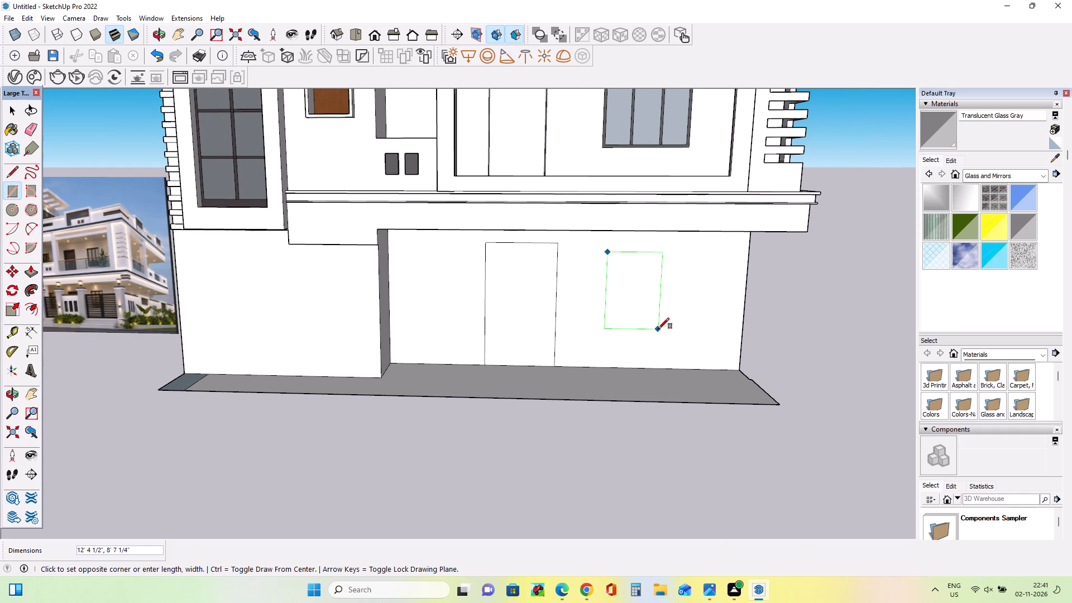
scroll(667, 326, "up", 3)
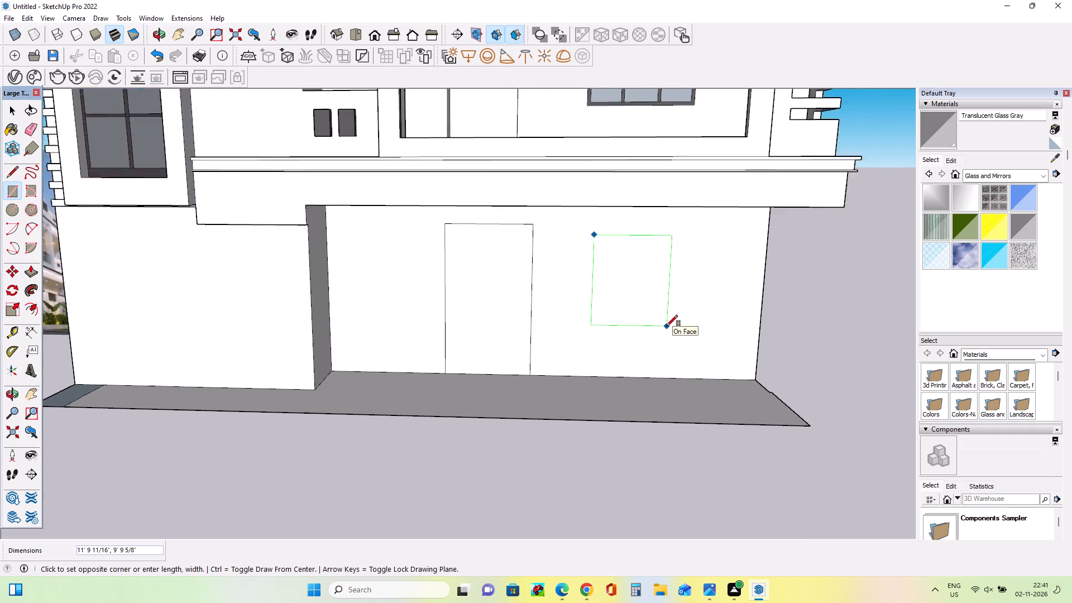
scroll(667, 326, "up", 1)
left_click(699, 318)
Extend the ground-floor window outline downward by about 1' 8 11/16" and erase the dividing edge.
scroll(592, 288, "down", 9)
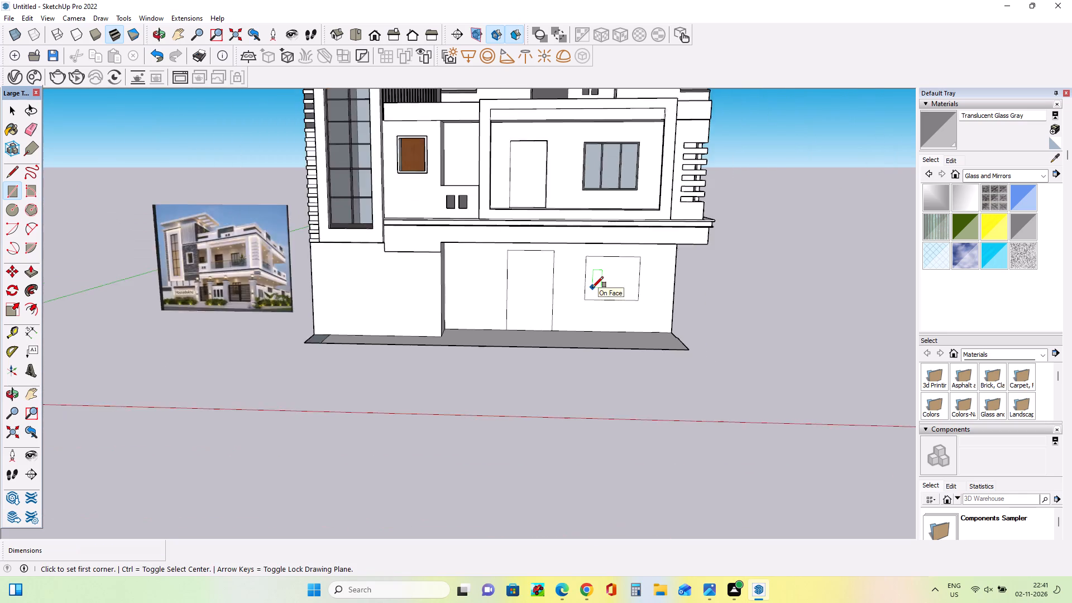
scroll(592, 288, "down", 5)
middle_click_drag(621, 300, 642, 219)
scroll(614, 280, "up", 8)
middle_click_drag(602, 305, 601, 313)
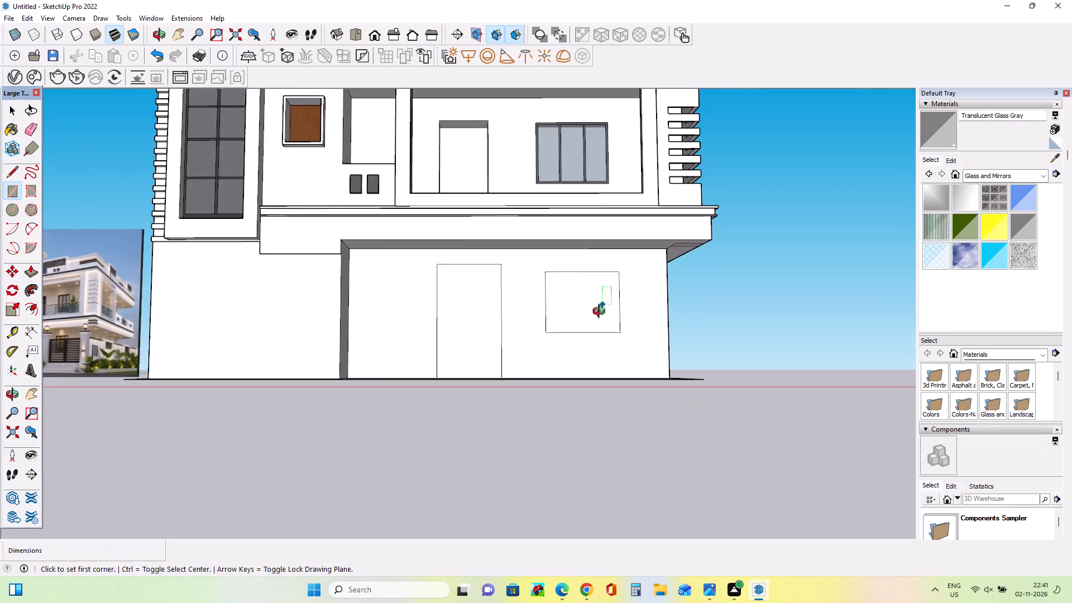
middle_click_drag(601, 313, 607, 366)
scroll(562, 359, "up", 7)
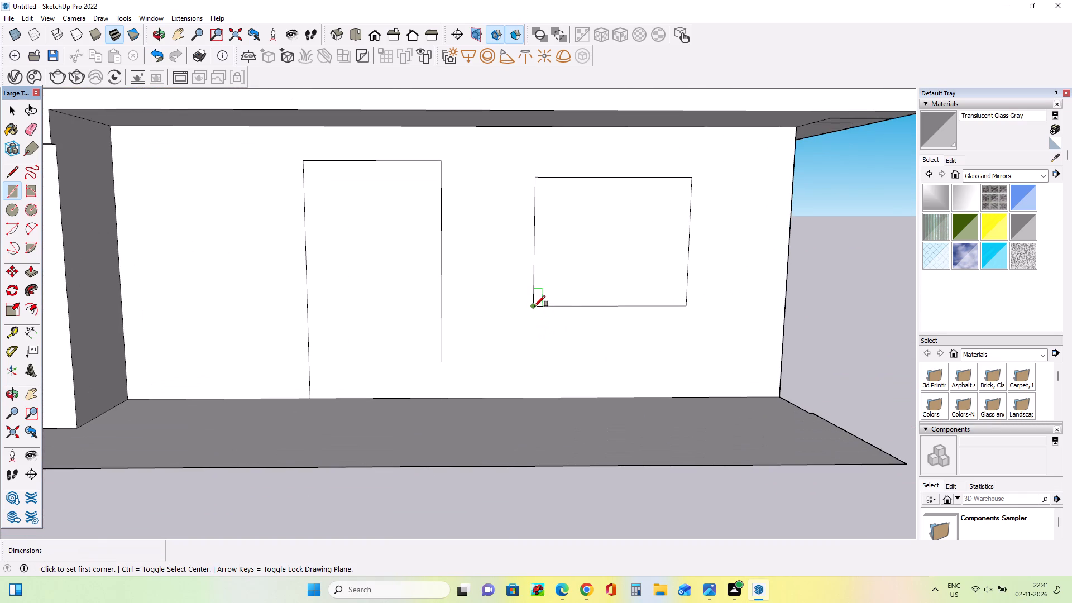
left_click(534, 307)
left_click(688, 307)
left_click(691, 326)
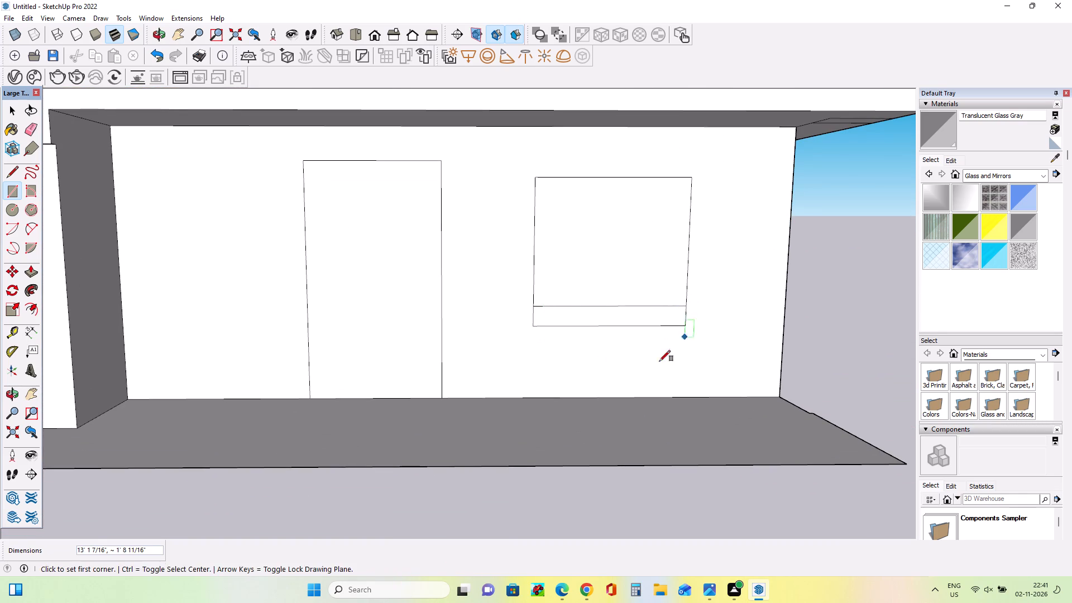
middle_click_drag(602, 357, 611, 373)
left_click(34, 131)
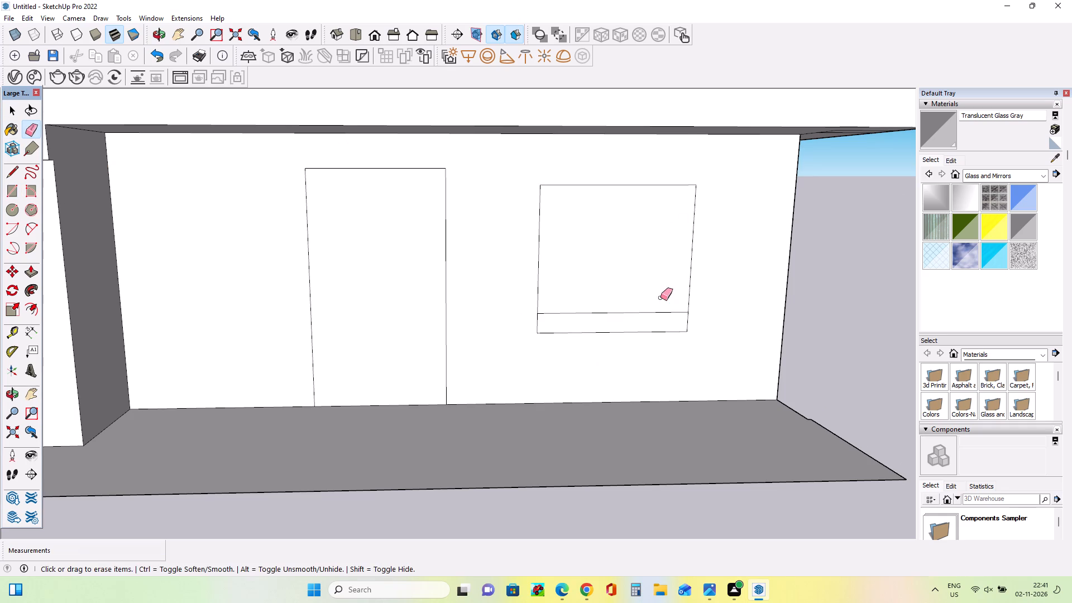
left_click_drag(661, 298, 661, 317)
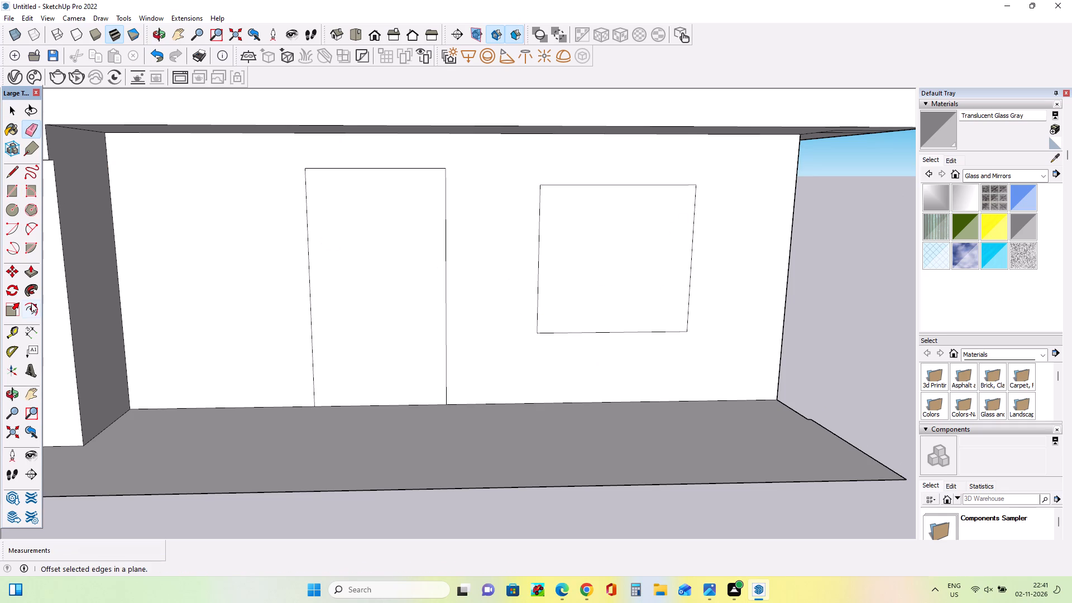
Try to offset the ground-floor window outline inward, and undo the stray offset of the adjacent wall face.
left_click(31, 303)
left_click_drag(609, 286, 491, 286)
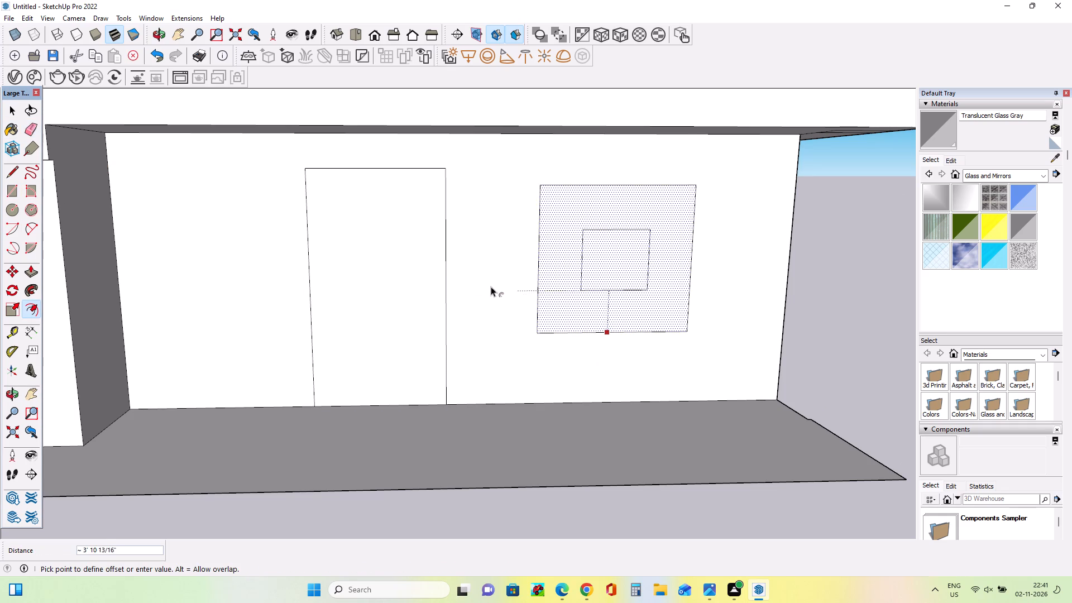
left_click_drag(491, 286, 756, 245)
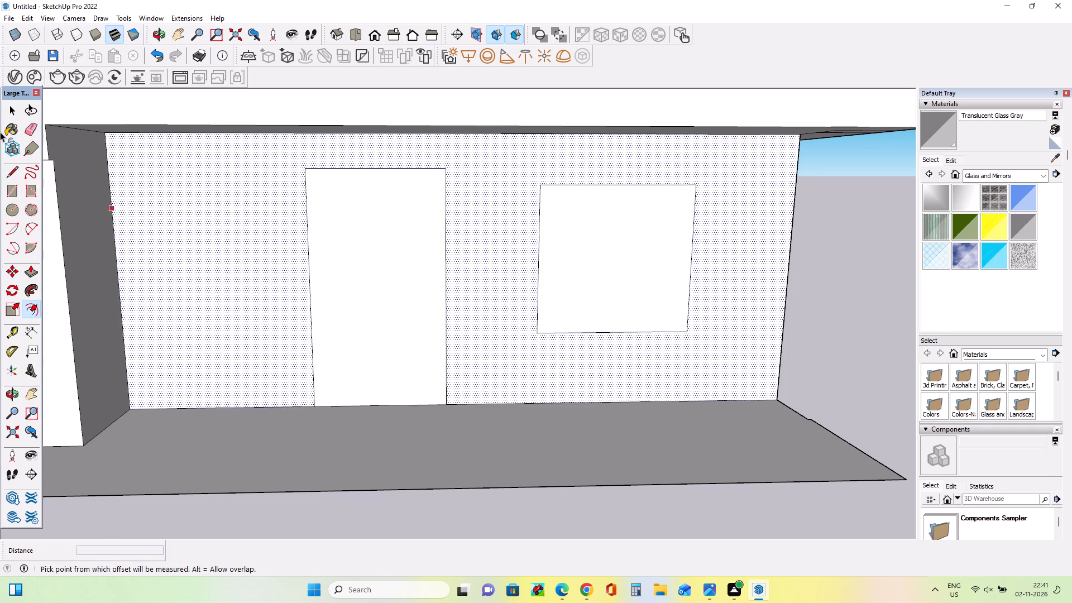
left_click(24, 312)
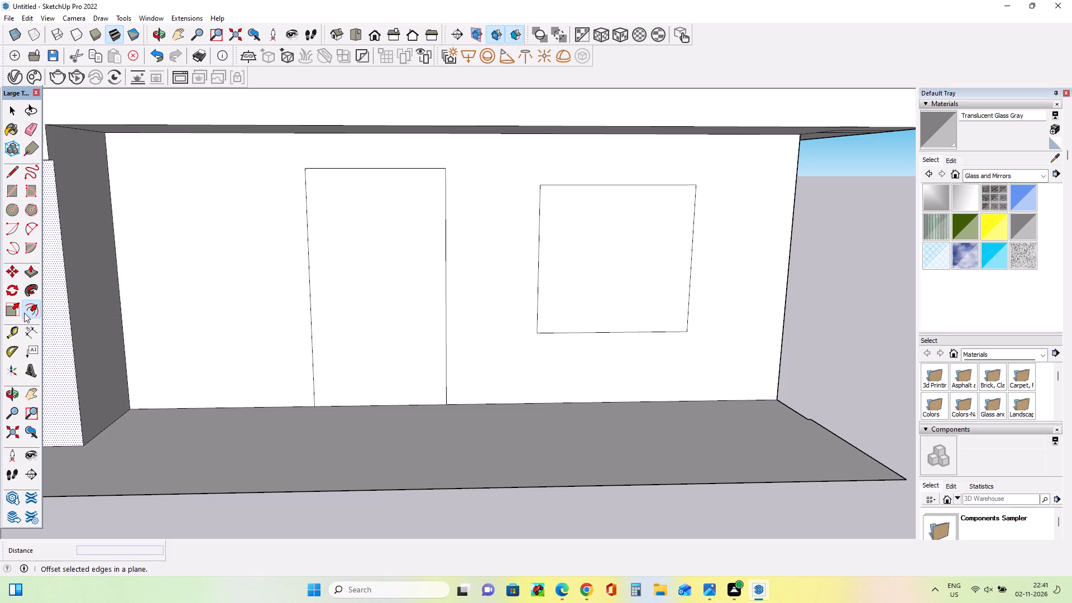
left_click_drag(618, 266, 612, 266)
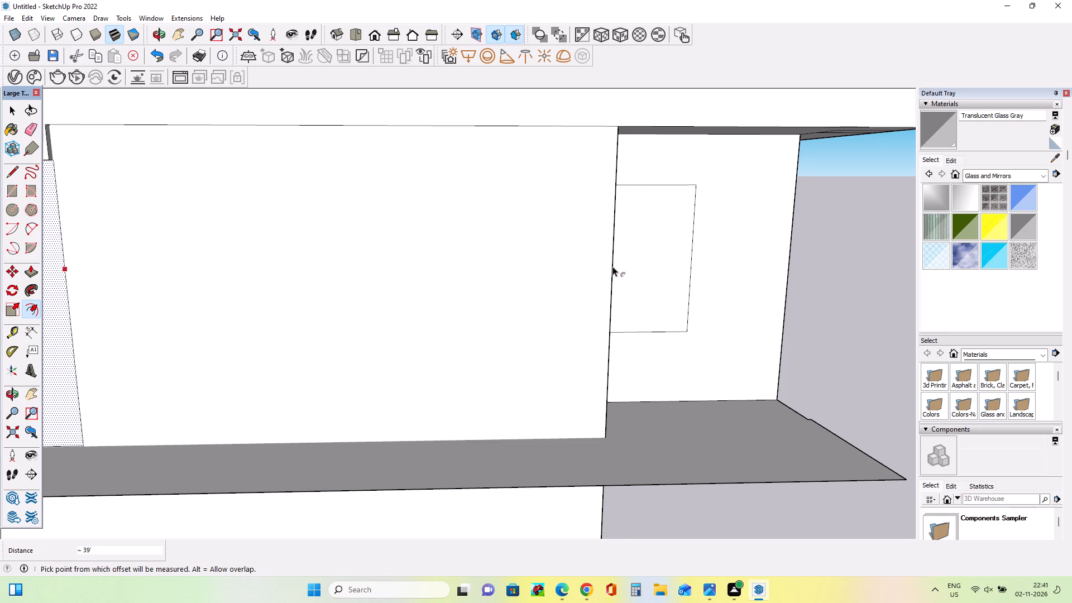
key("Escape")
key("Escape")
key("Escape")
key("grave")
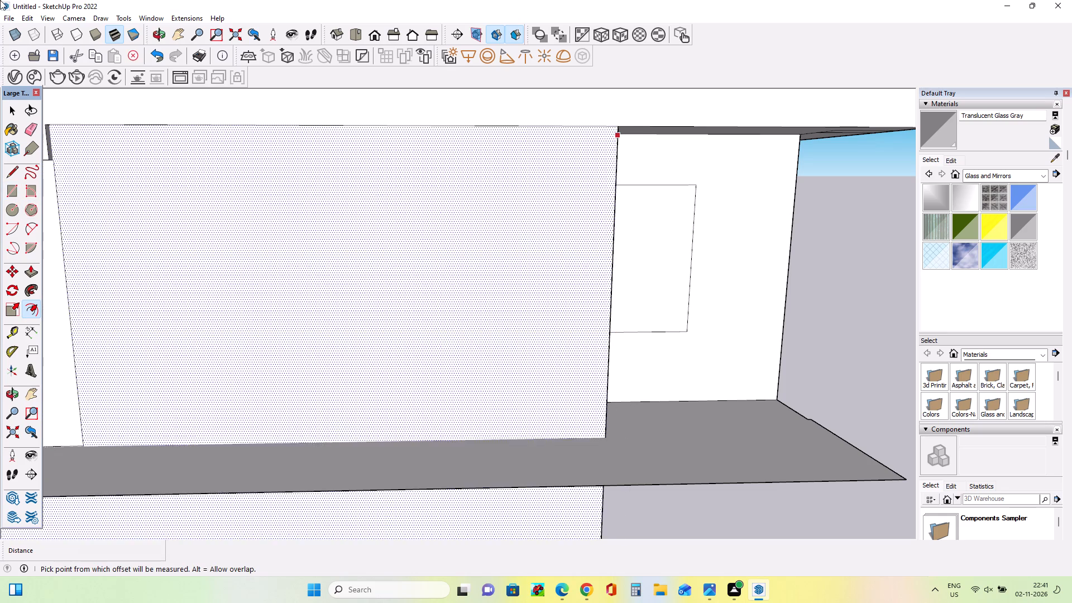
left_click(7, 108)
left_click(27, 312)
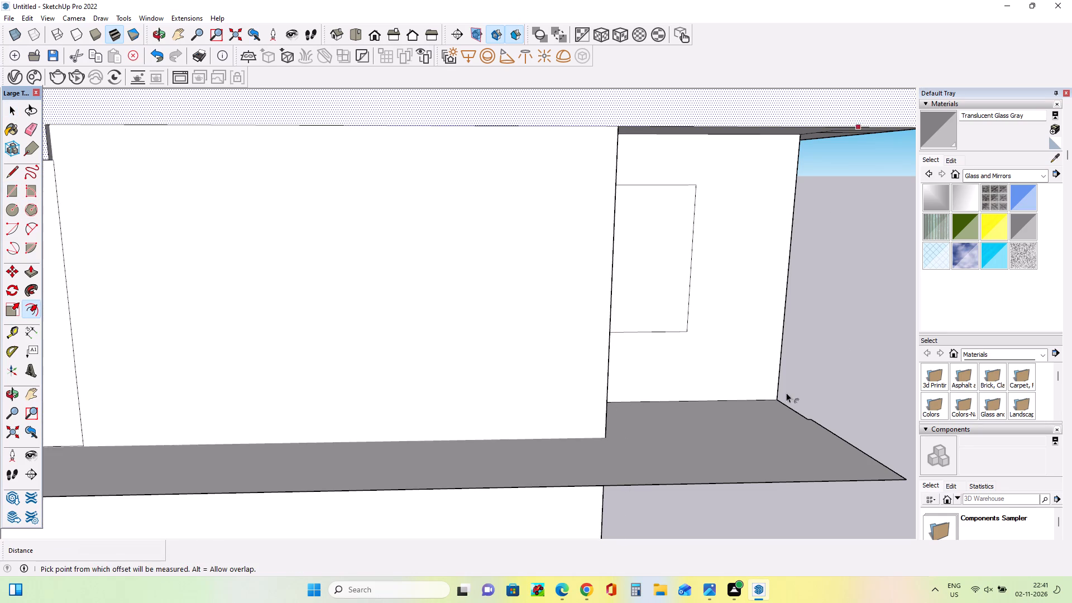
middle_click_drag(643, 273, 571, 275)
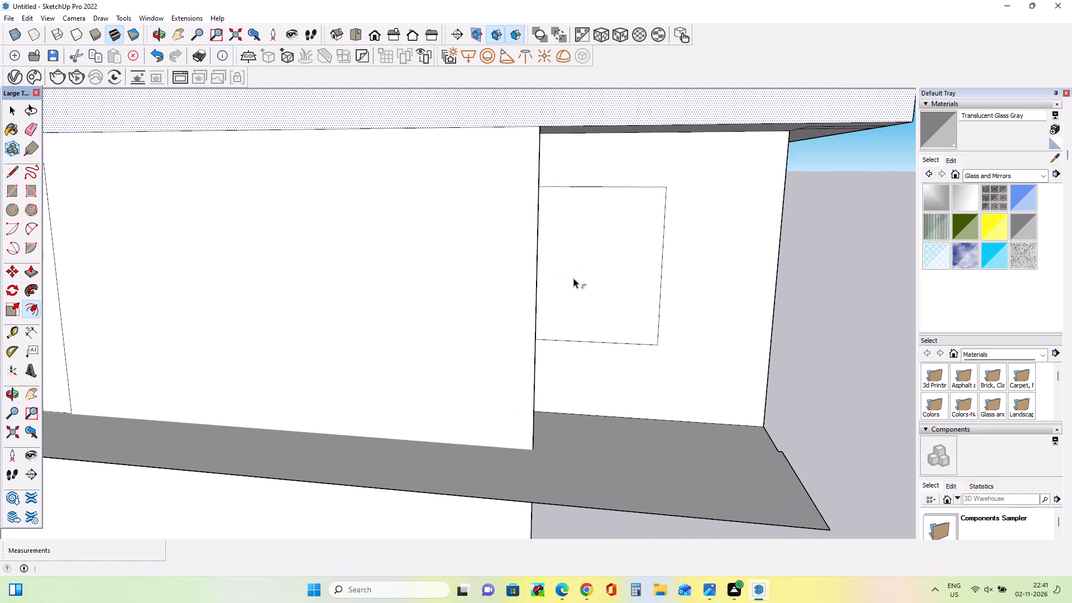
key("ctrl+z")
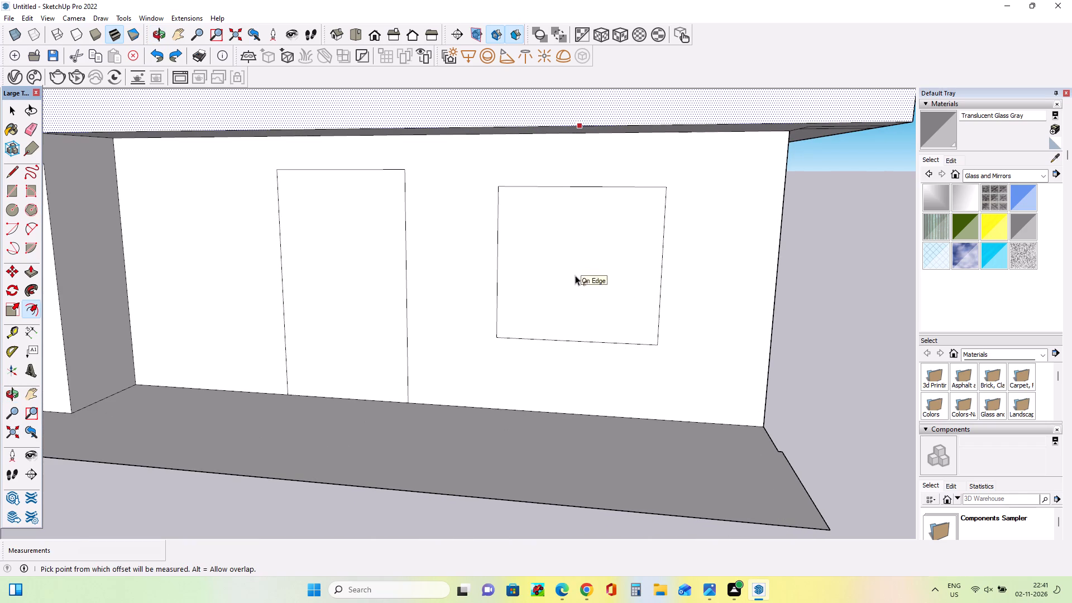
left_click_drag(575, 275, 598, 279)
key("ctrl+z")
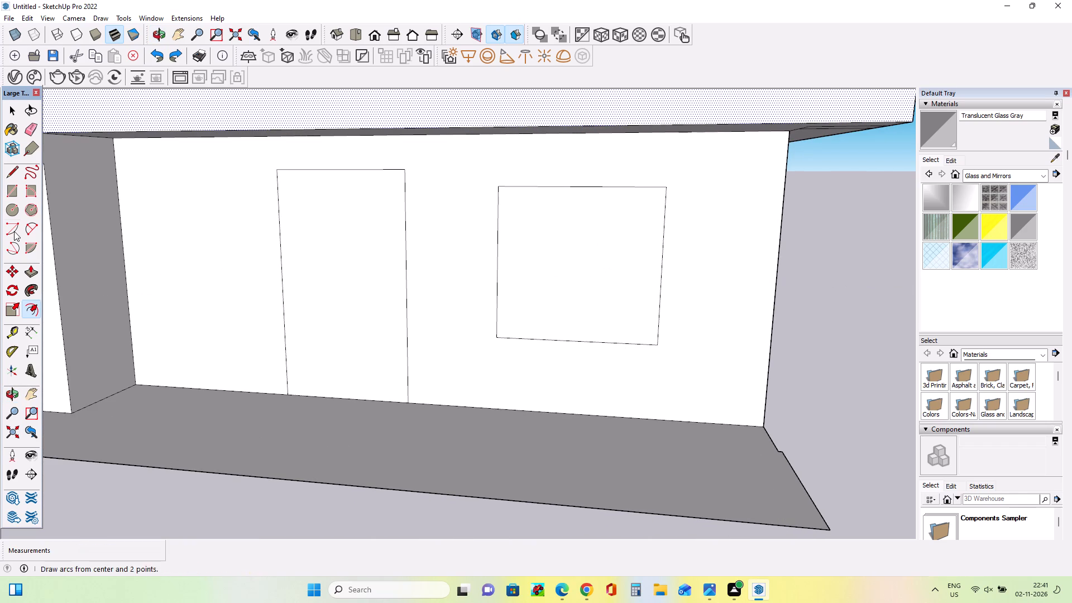
Offset the ground-floor window outline inward about 4 1/4" to form its frame.
left_click(31, 284)
left_click(30, 268)
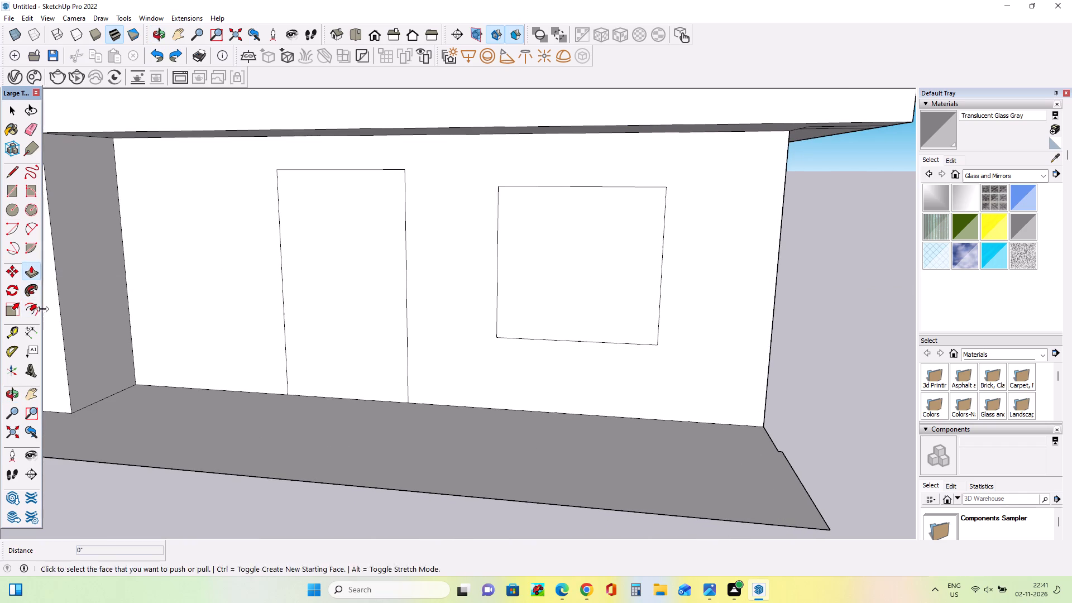
left_click(28, 301)
left_click_drag(558, 284, 487, 285)
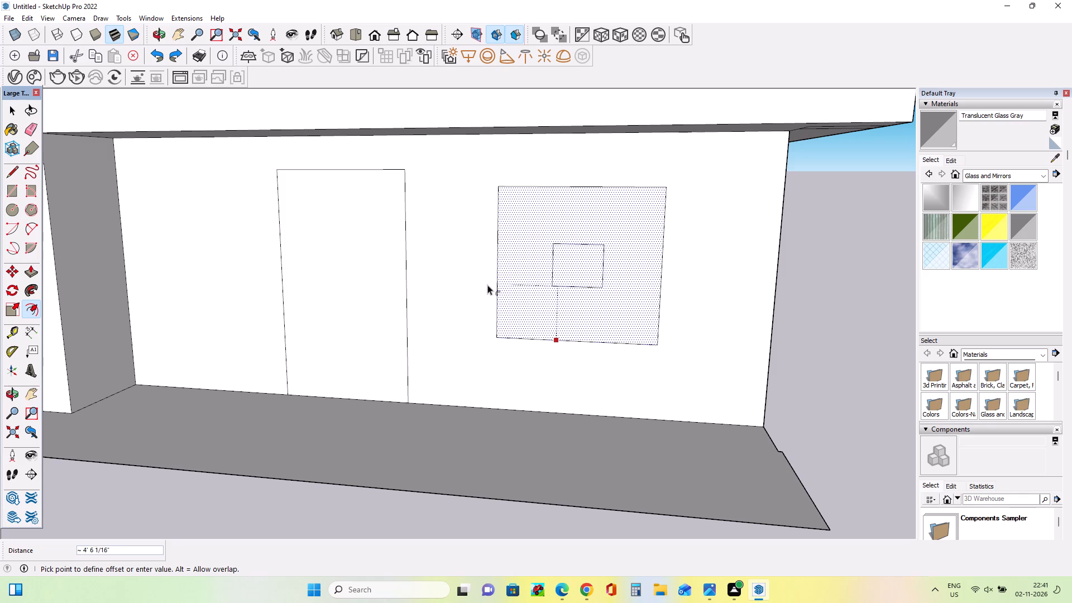
left_click_drag(487, 285, 784, 266)
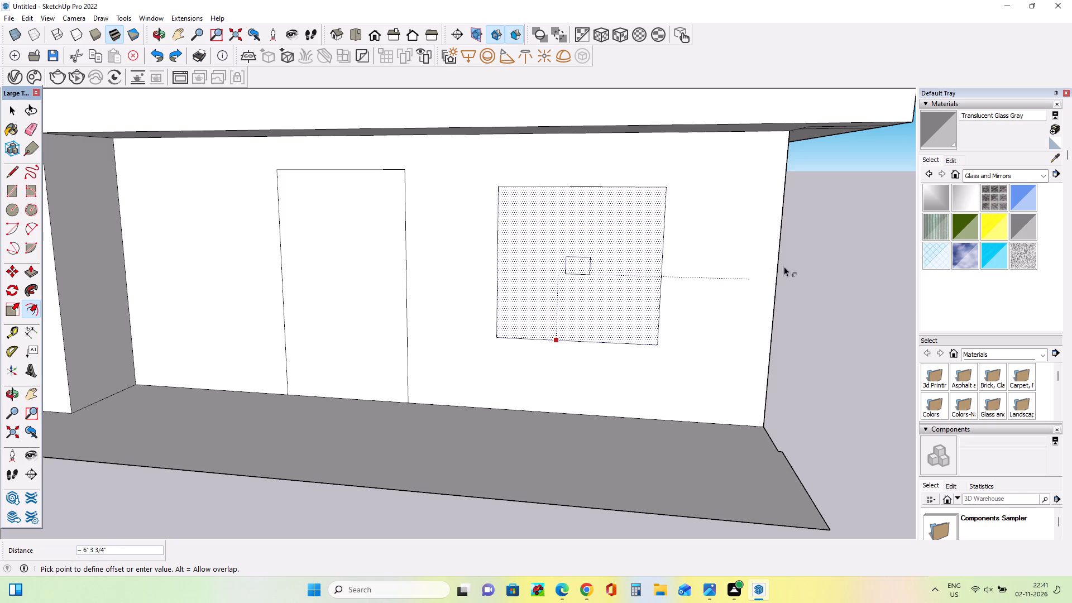
left_click_drag(784, 266, 409, 329)
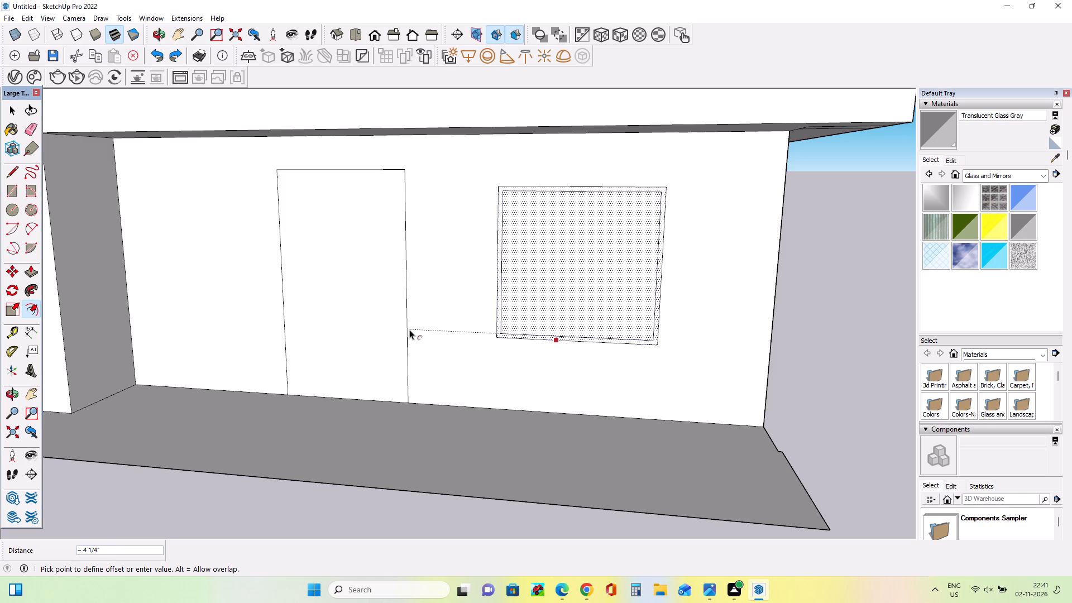
left_click_drag(409, 329, 407, 329)
Draw two thin vertical mullions about 11' 10 1/2" tall inside the ground-floor window frame, dividing it into three panes.
middle_click_drag(417, 318, 470, 320)
scroll(470, 319, "down", 4)
scroll(420, 289, "down", 3)
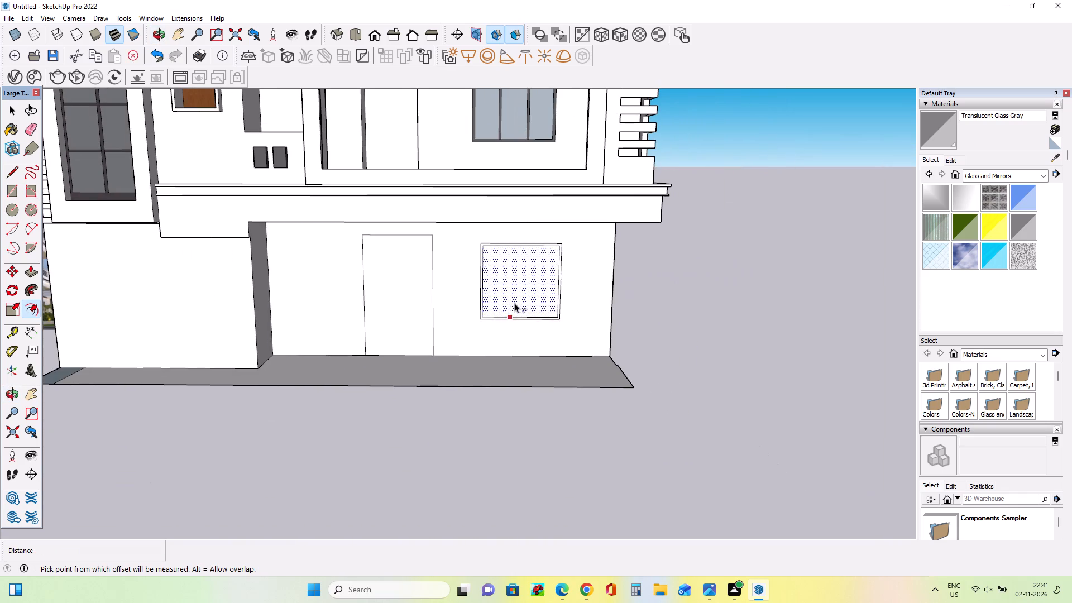
left_click(11, 189)
scroll(628, 289, "up", 7)
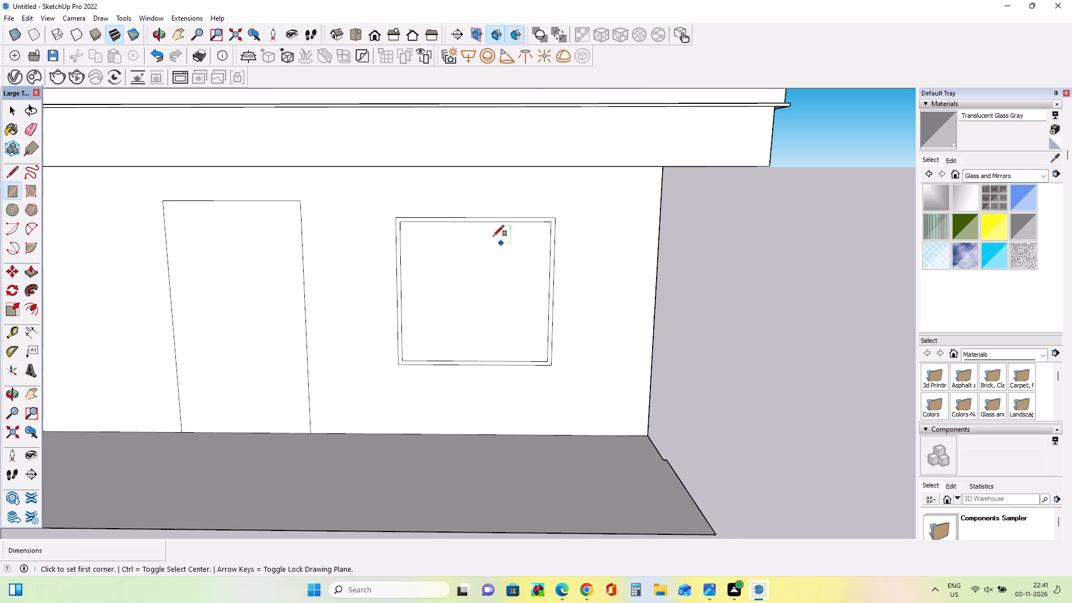
left_click(442, 224)
scroll(454, 365, "up", 4)
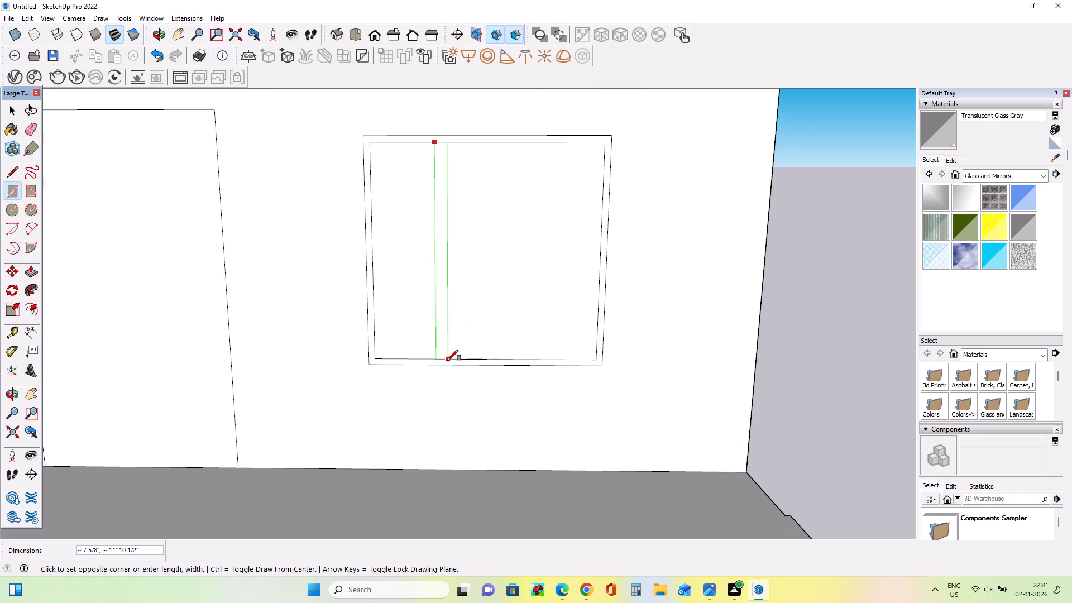
scroll(444, 360, "up", 2)
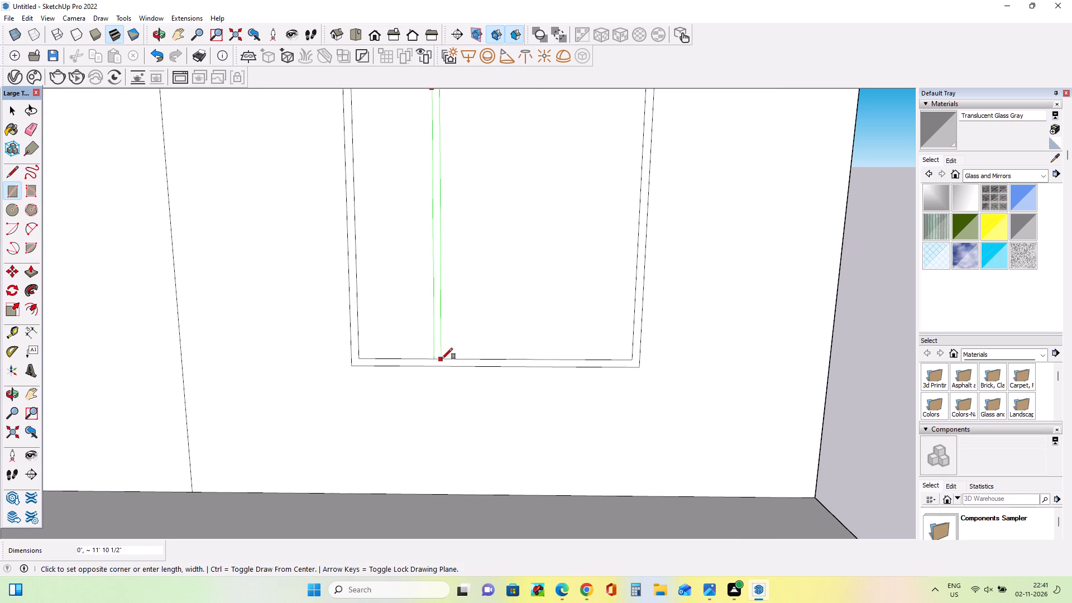
left_click(442, 359)
scroll(558, 258, "down", 8)
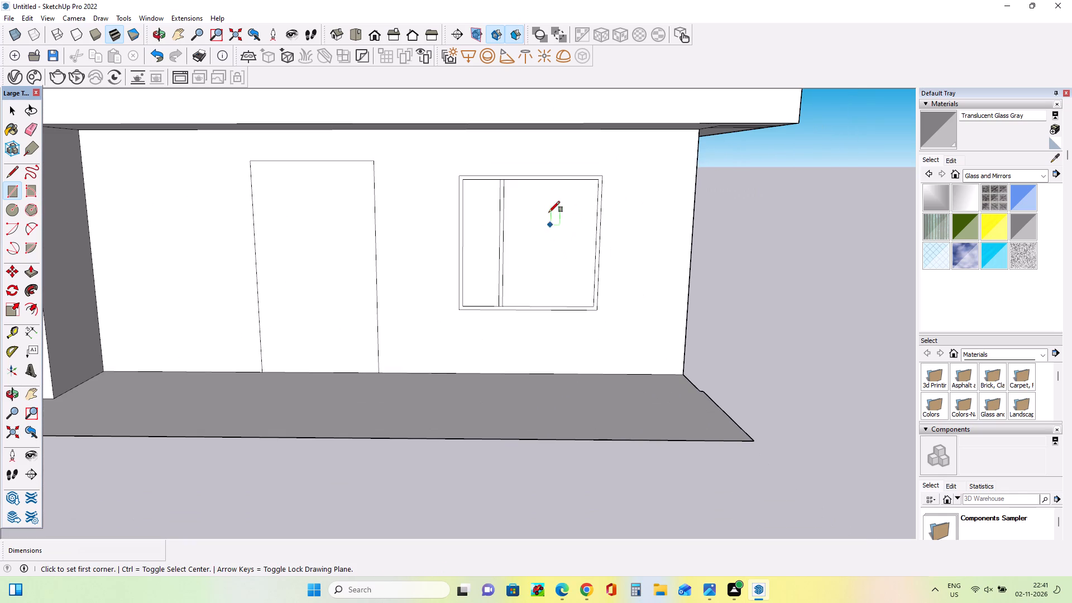
left_click(547, 178)
scroll(557, 310, "up", 3)
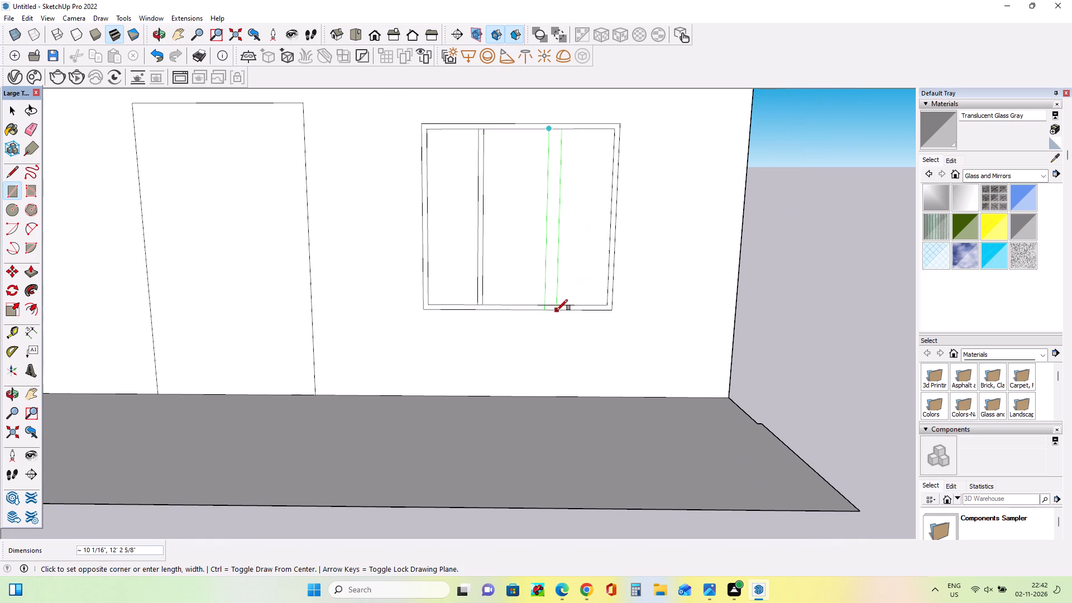
scroll(552, 304, "up", 2)
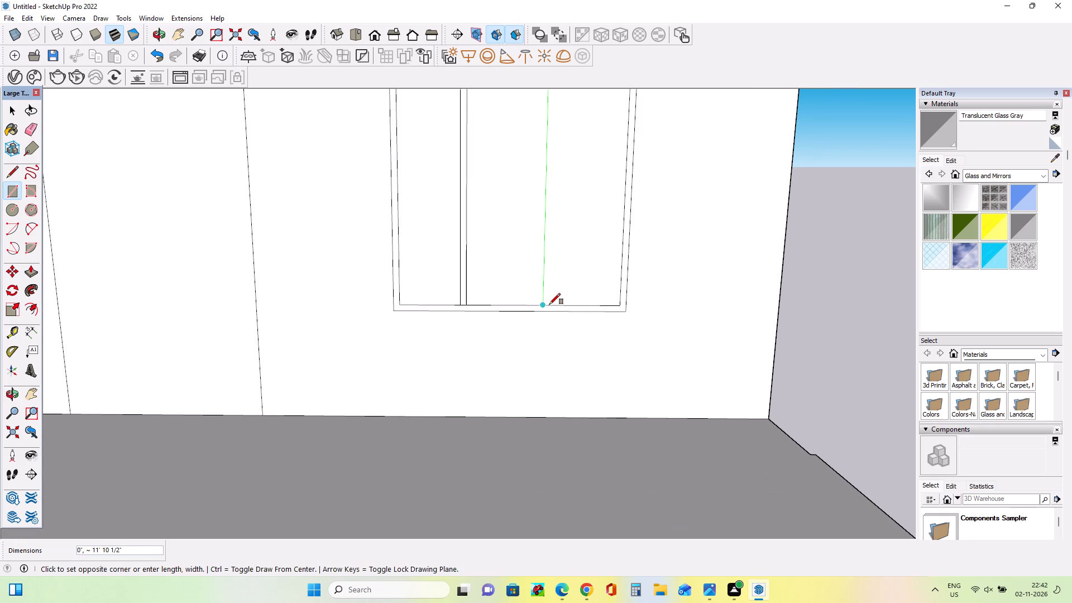
left_click(550, 304)
Paint the three panes of the ground-floor window with Translucent Glass Gray.
scroll(555, 344, "down", 12)
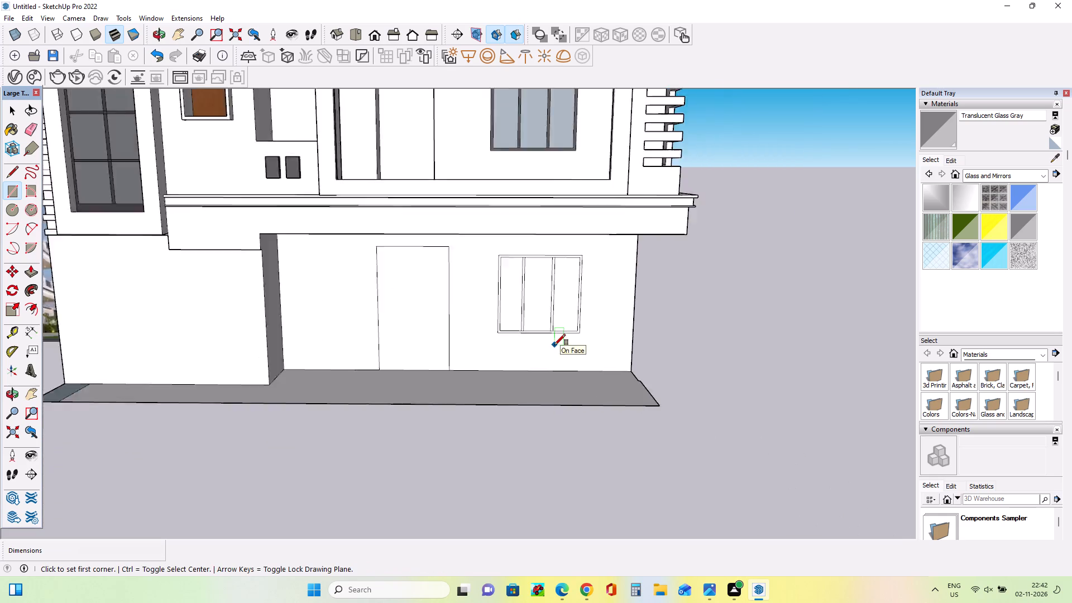
scroll(554, 345, "down", 1)
middle_click_drag(554, 347, 567, 373)
scroll(567, 373, "down", 1)
scroll(451, 356, "up", 4)
middle_click_drag(549, 356, 550, 313)
scroll(550, 313, "down", 4)
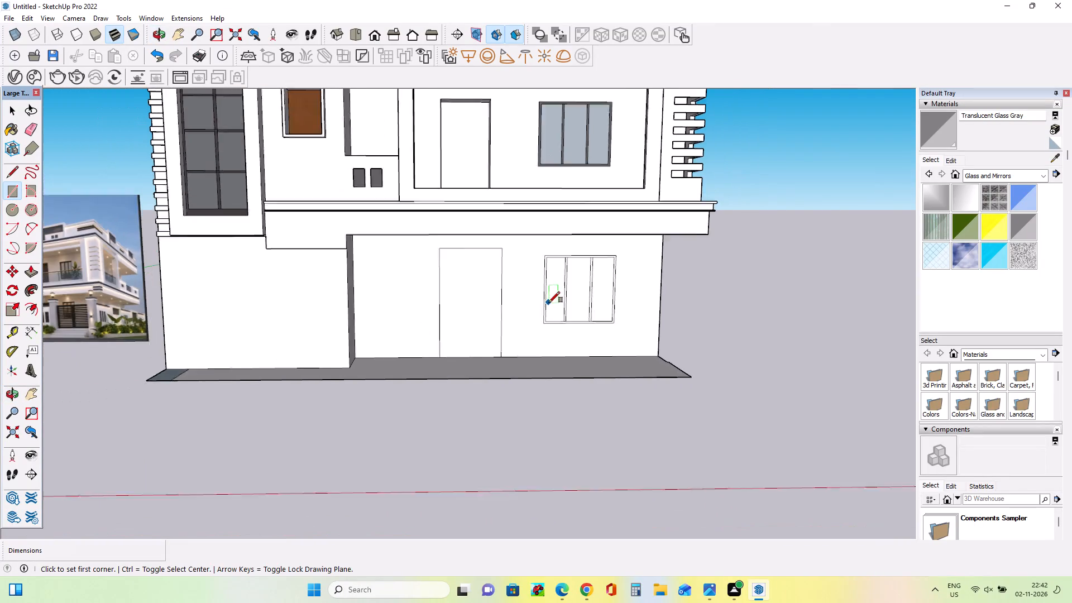
left_click(1032, 221)
scroll(613, 315, "up", 4)
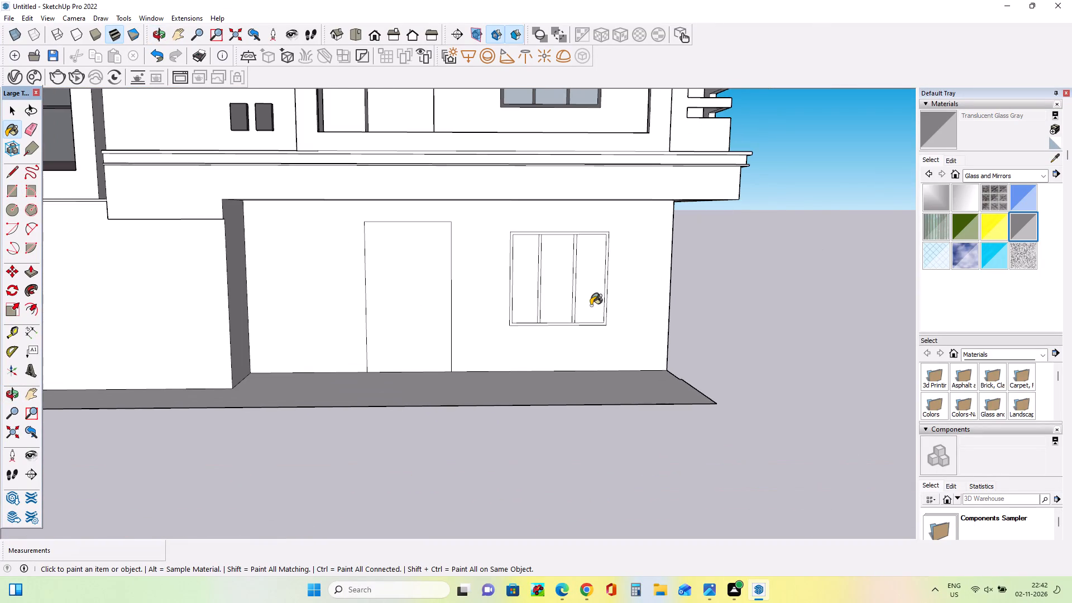
left_click(590, 291)
left_click(556, 295)
left_click(527, 298)
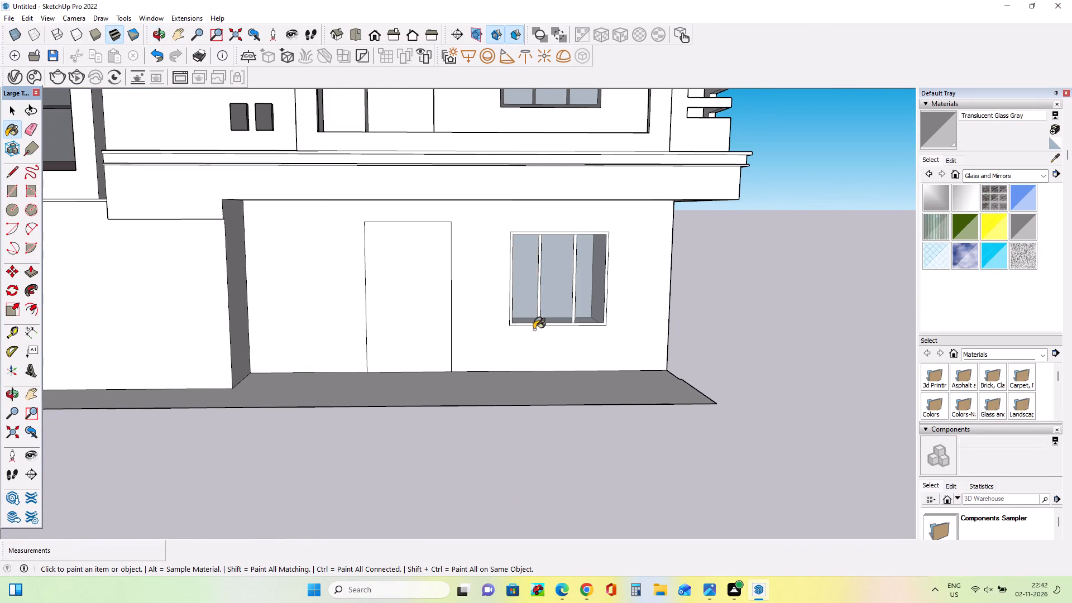
Paint the ground-floor window's frame and both mullions with the Asphalt New material already used in the model.
scroll(527, 332, "down", 4)
left_click(1009, 179)
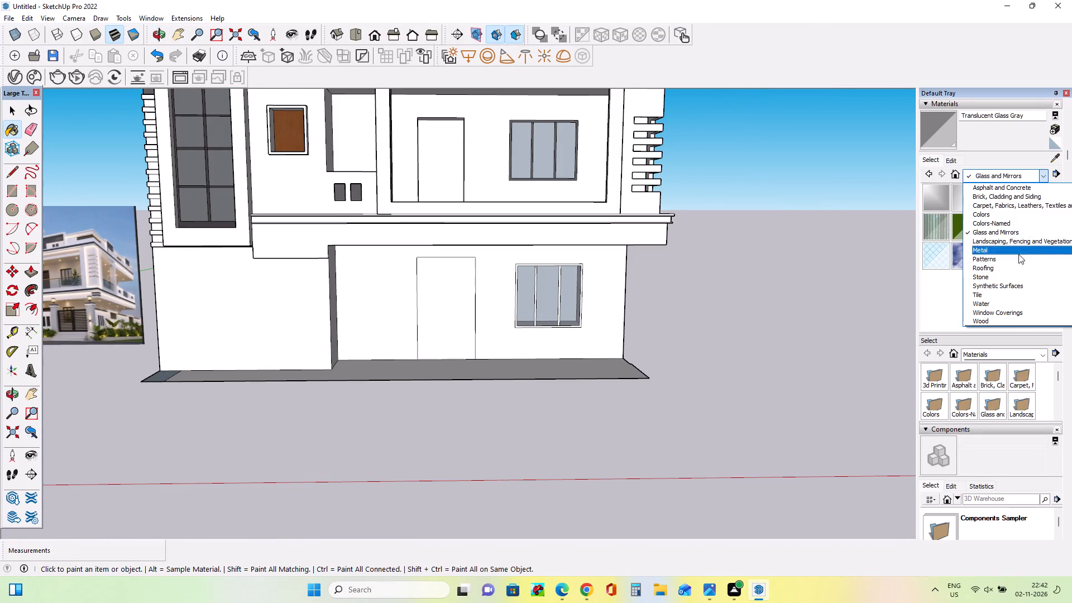
left_click(1017, 226)
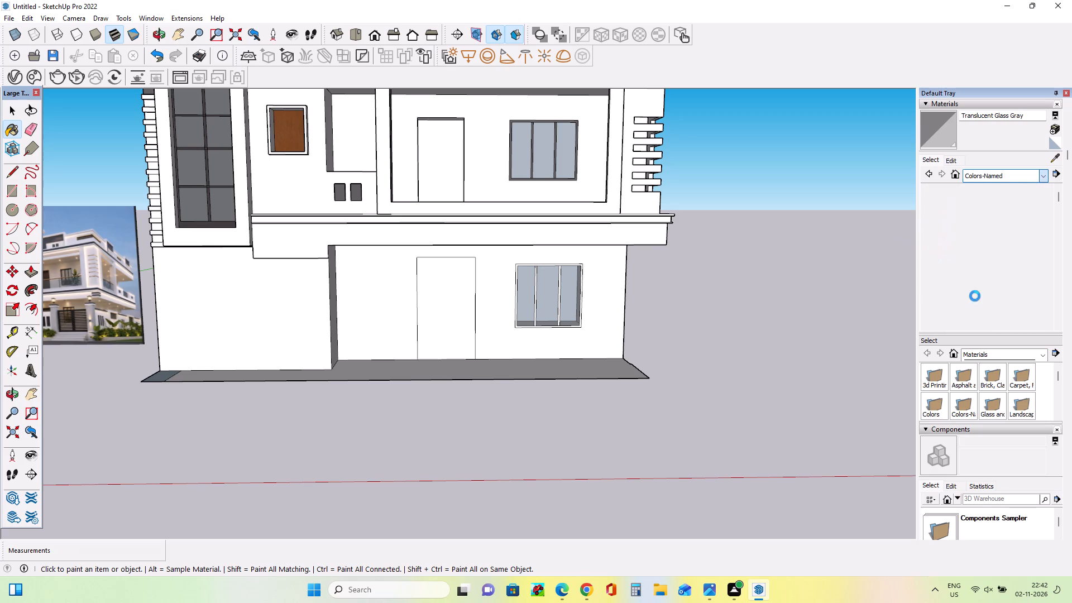
left_click(974, 179)
scroll(974, 231, "up", 4)
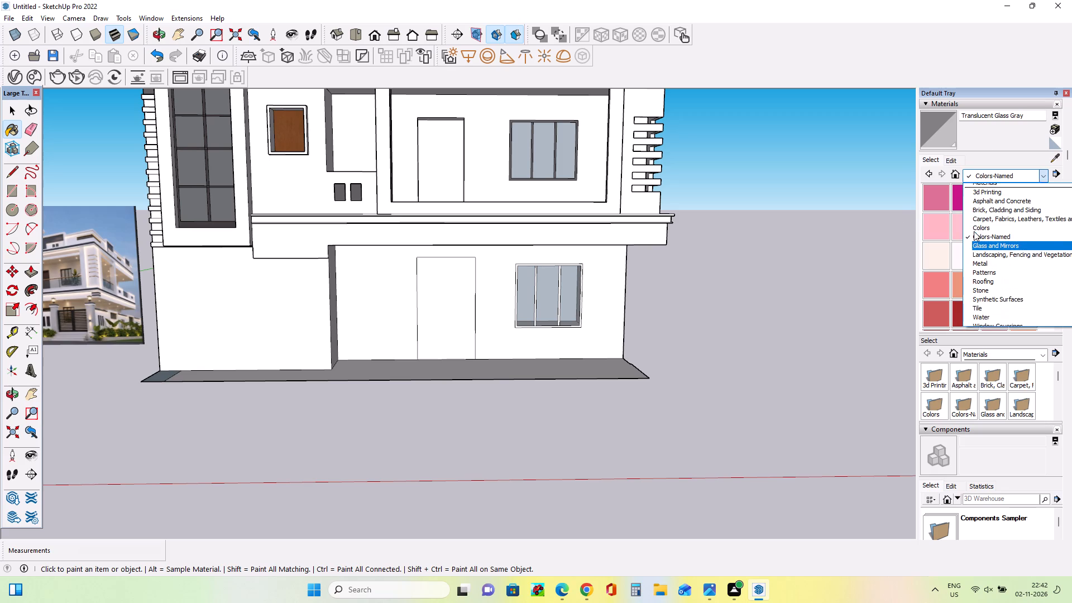
scroll(974, 231, "up", 5)
left_click(982, 183)
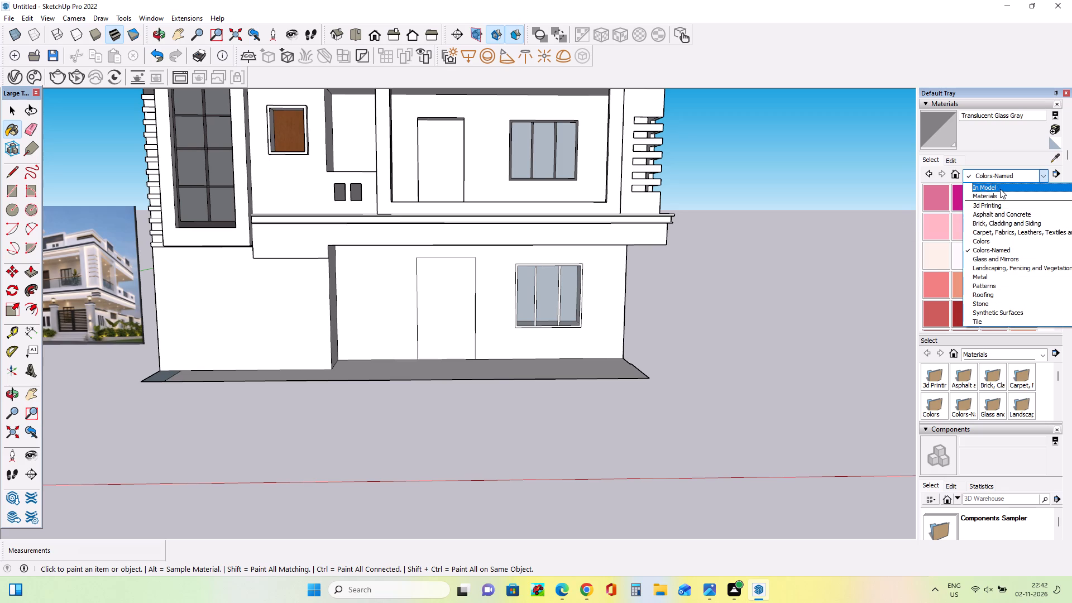
left_click(1000, 189)
left_click(997, 195)
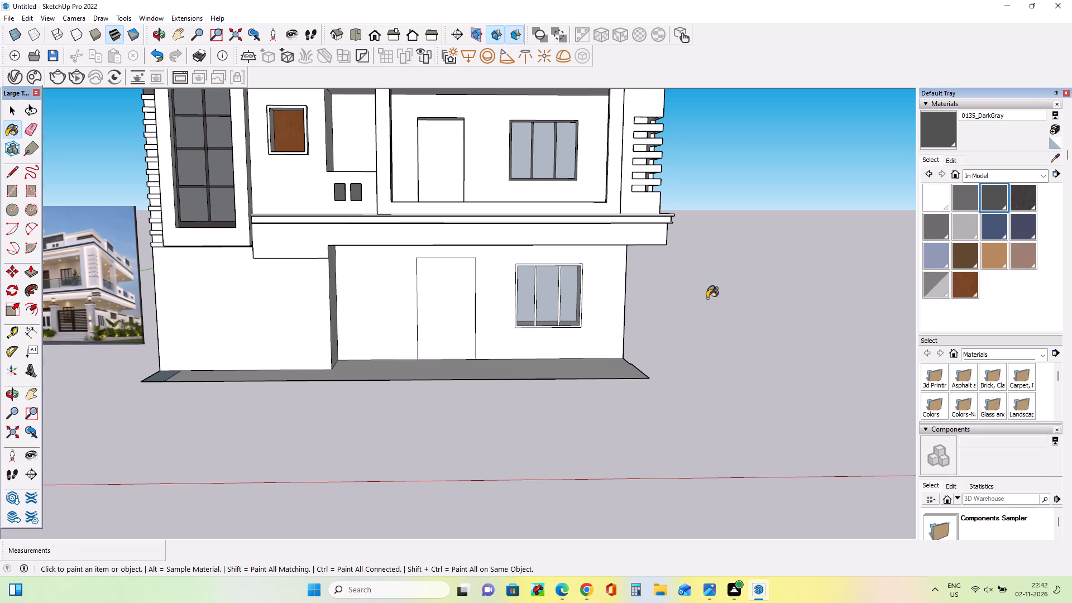
left_click(970, 202)
scroll(453, 316, "up", 1)
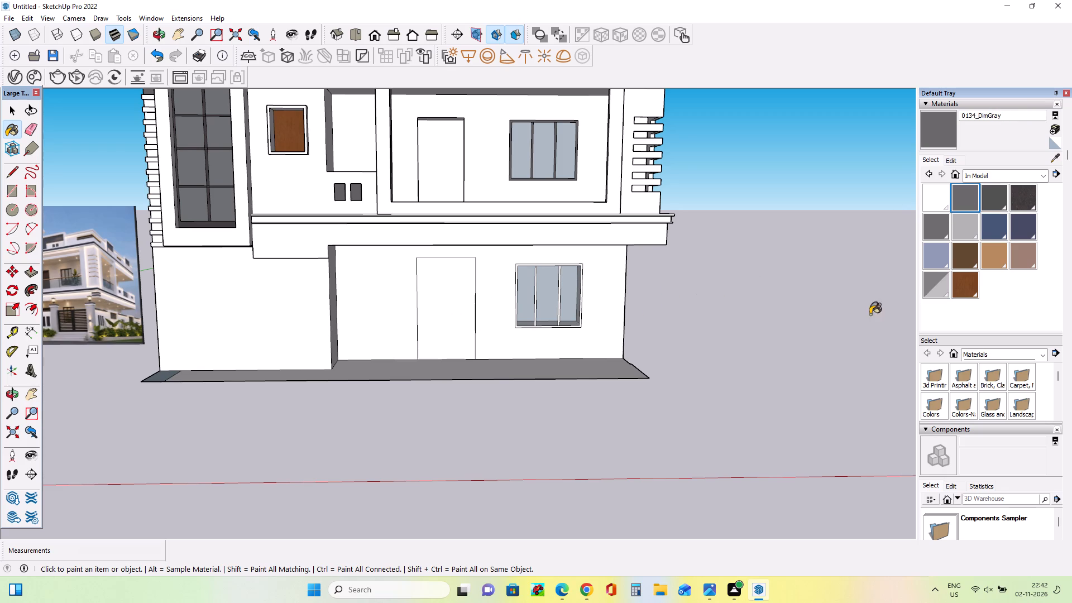
left_click(1027, 190)
scroll(446, 312, "up", 2)
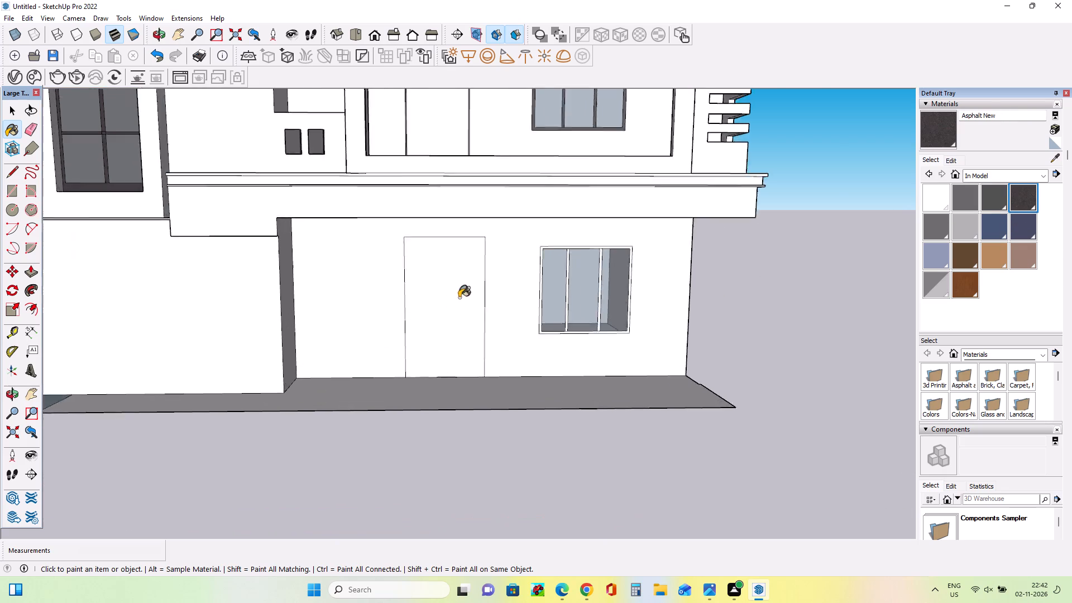
scroll(459, 298, "up", 6)
left_click(565, 294)
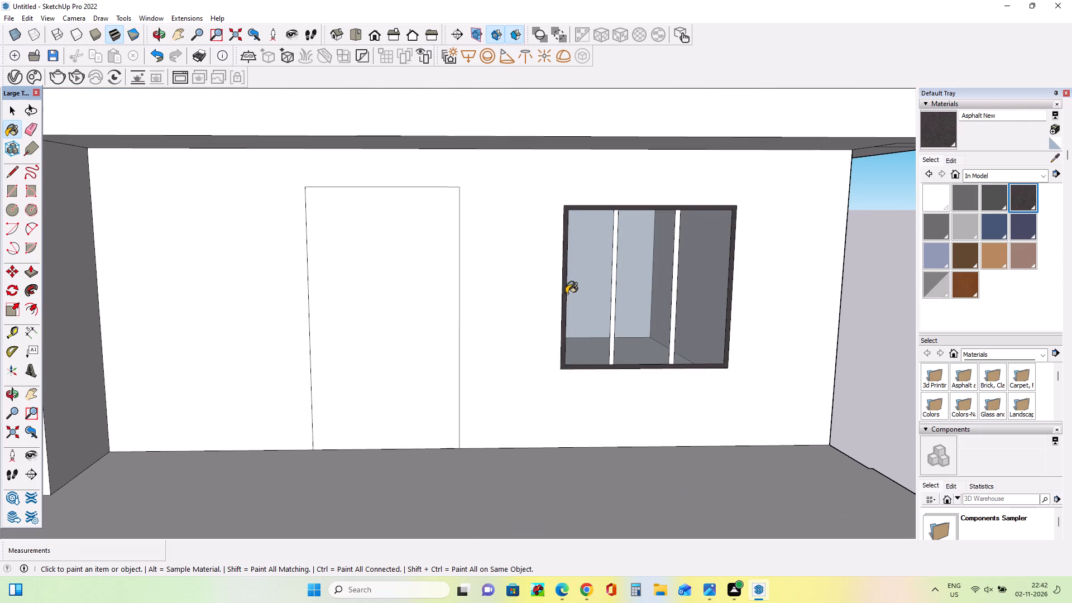
left_click(615, 317)
left_click(614, 315)
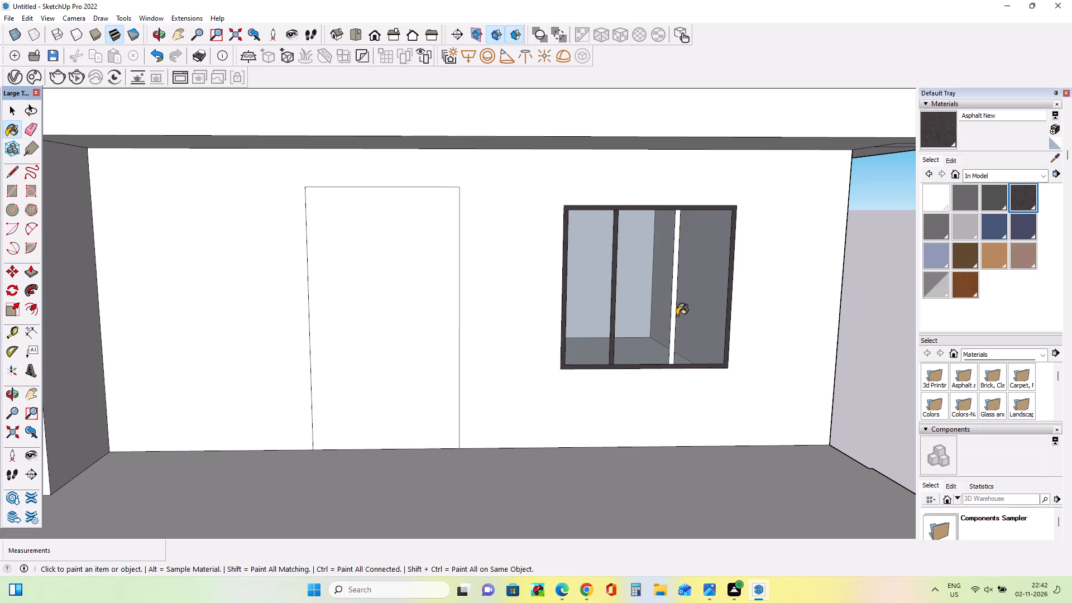
left_click(674, 316)
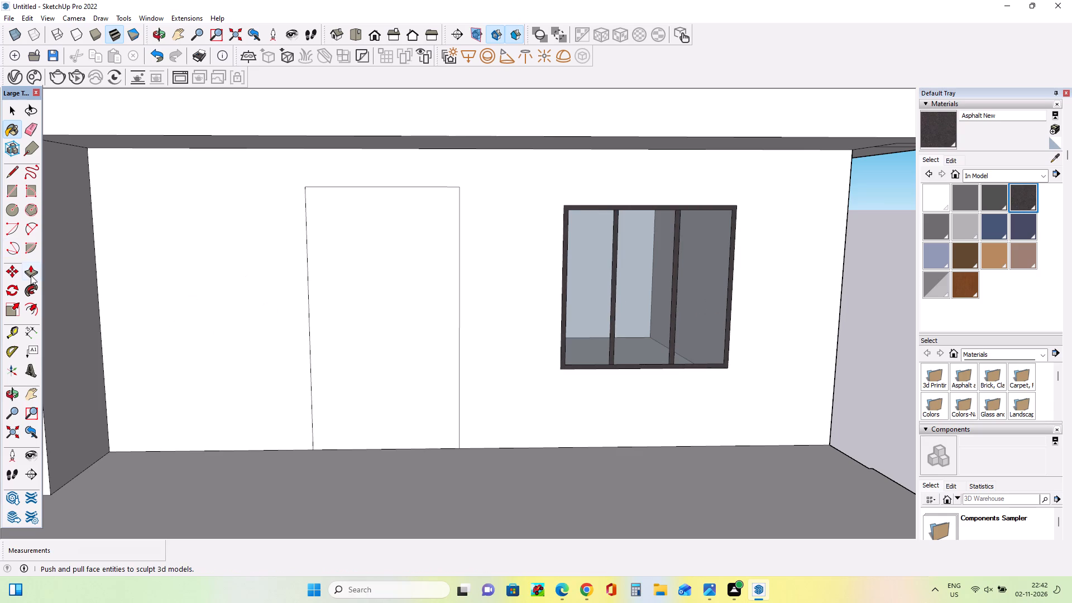
Push the ground-floor door face into the wall by about 2' 5 1/16".
left_click(31, 275)
left_click_drag(363, 355, 362, 346)
Examine the front elevation from several angles and compare its balcony and ground-floor areas with the reference photo.
scroll(400, 351, "down", 7)
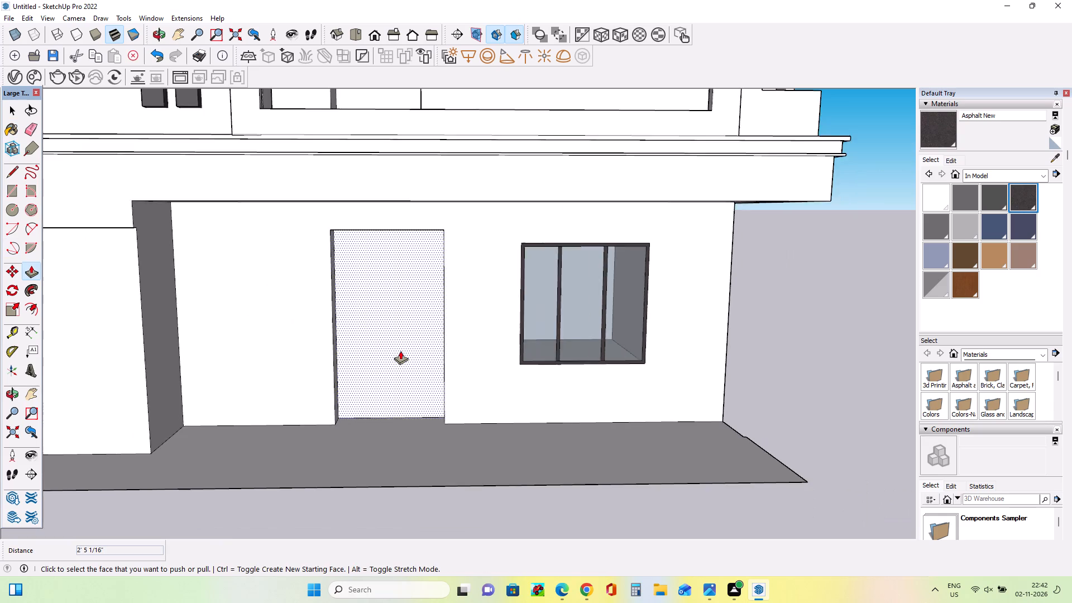
scroll(400, 351, "down", 8)
middle_click_drag(543, 386, 632, 371)
scroll(628, 367, "down", 5)
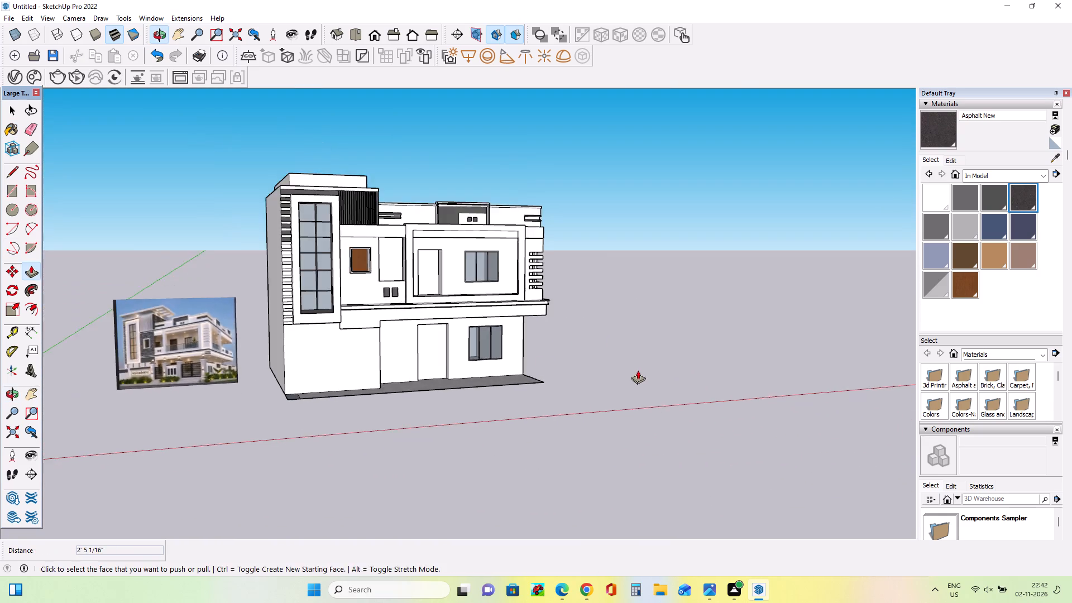
middle_click_drag(450, 347, 457, 325)
scroll(385, 279, "up", 3)
middle_click_drag(445, 274, 413, 290)
middle_click_drag(525, 261, 512, 270)
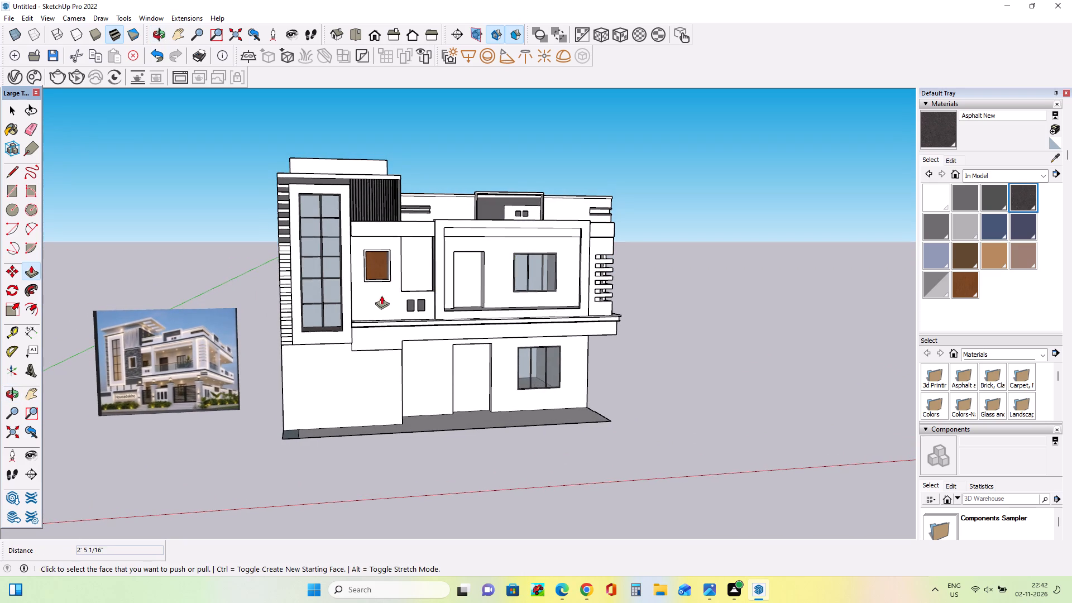
middle_click_drag(381, 295, 381, 263)
middle_click_drag(507, 288, 286, 292)
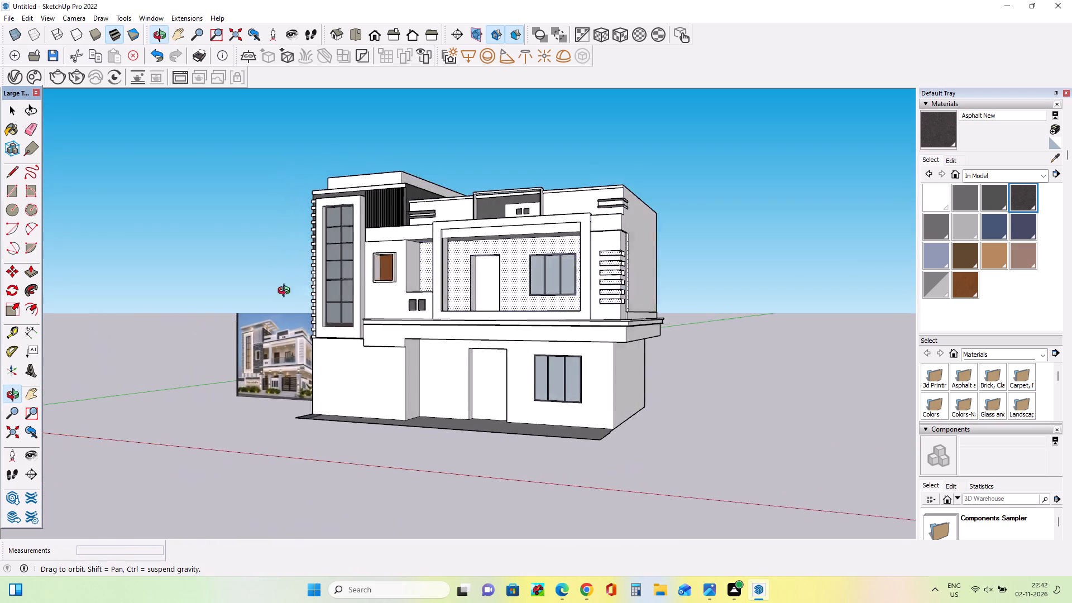
middle_click_drag(286, 292, 474, 288)
scroll(474, 288, "down", 3)
middle_click_drag(465, 296, 465, 315)
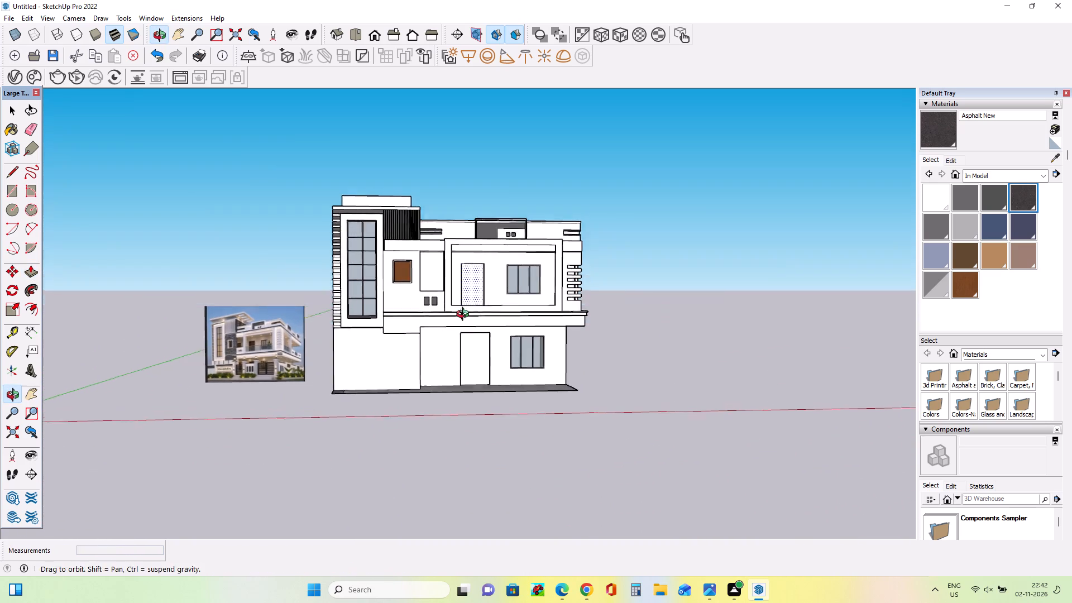
middle_click_drag(465, 315, 465, 317)
scroll(218, 350, "up", 20)
scroll(218, 350, "up", 3)
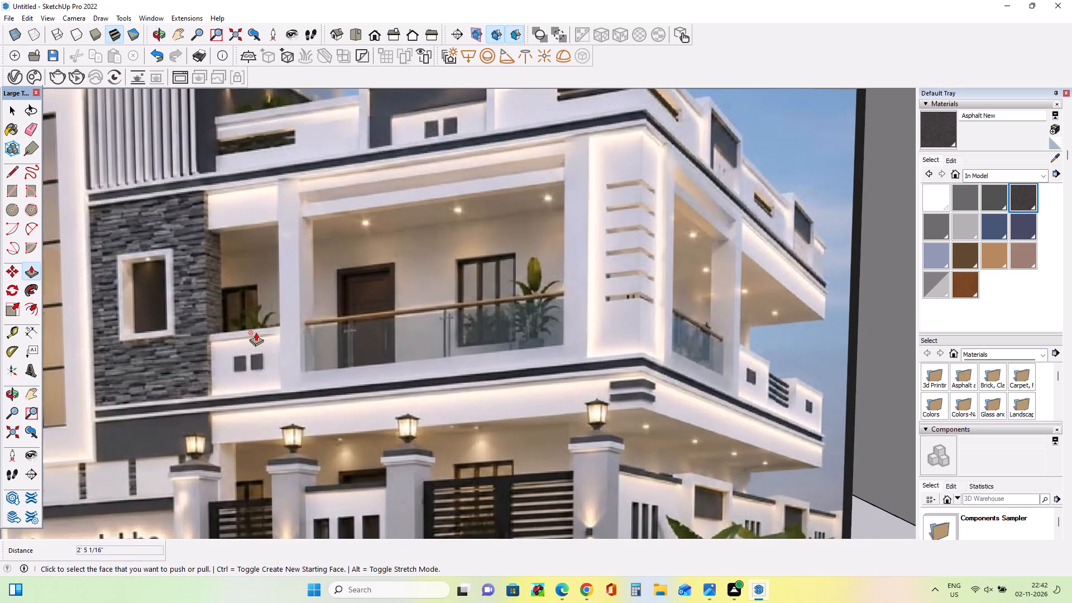
scroll(256, 332, "down", 20)
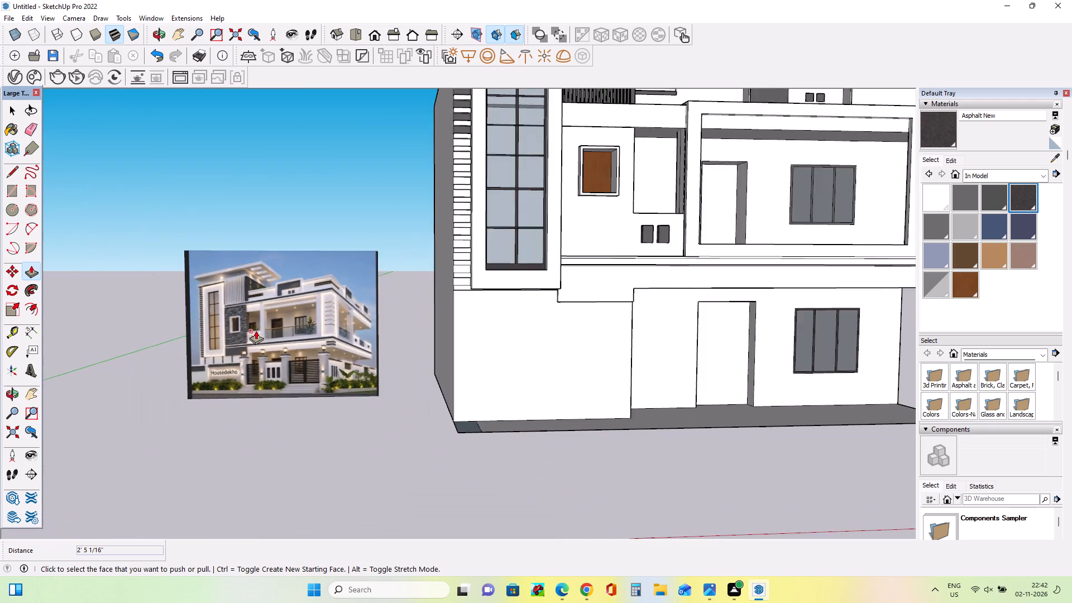
scroll(256, 331, "down", 4)
Draw a full-height rectangle about 4' 3" wide on the side wall of the ground-floor recess, against the door wall.
middle_click_drag(612, 378, 484, 374)
scroll(468, 343, "up", 4)
middle_click_drag(473, 341, 507, 367)
middle_click_drag(493, 350, 427, 380)
scroll(454, 329, "up", 5)
middle_click_drag(530, 345, 477, 272)
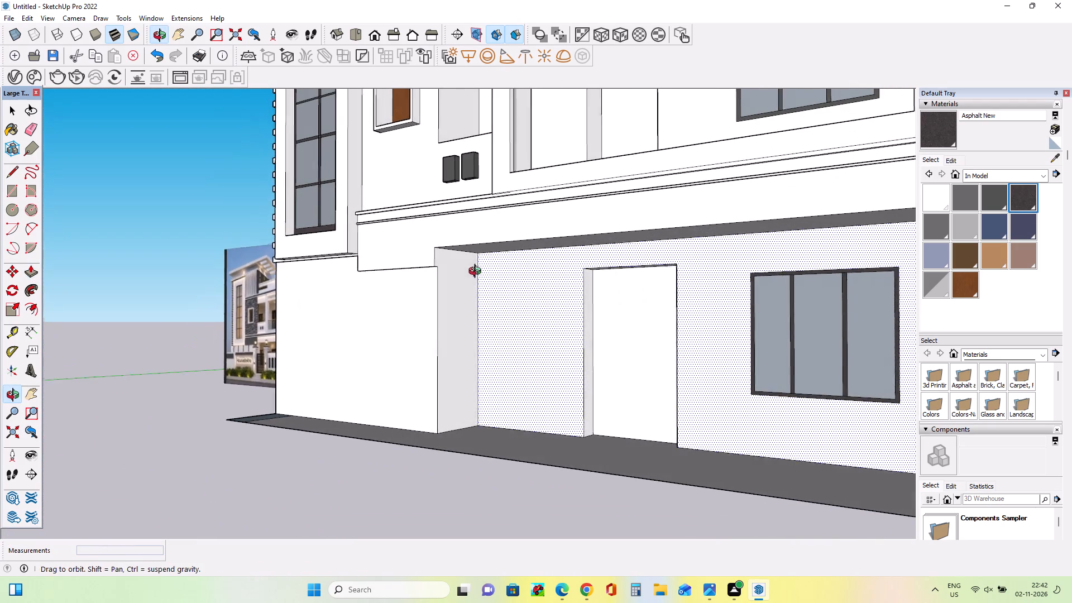
middle_click_drag(477, 272, 475, 270)
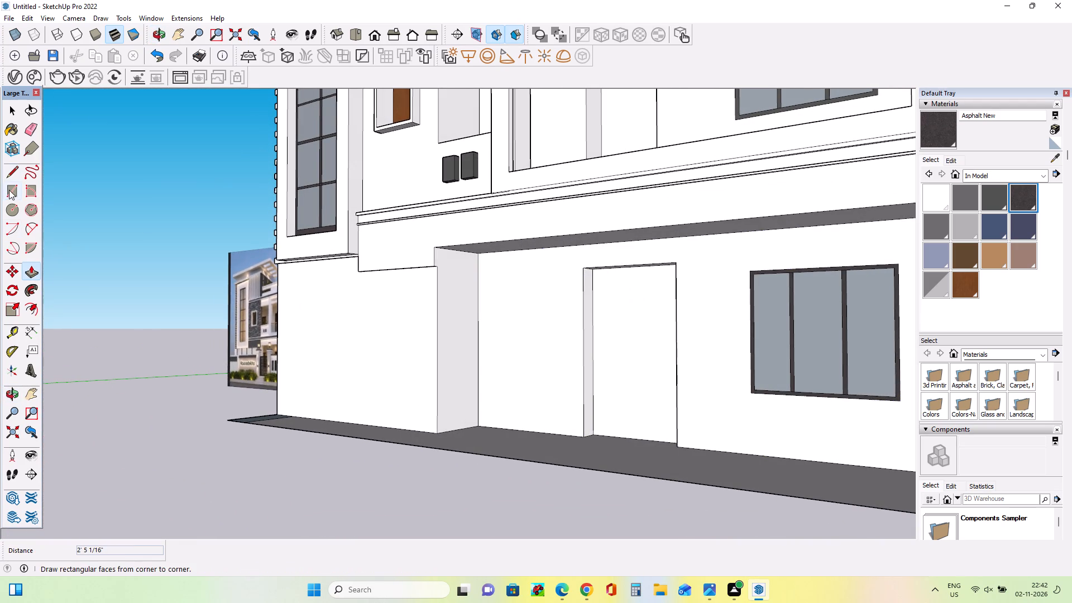
left_click(9, 190)
left_click(456, 431)
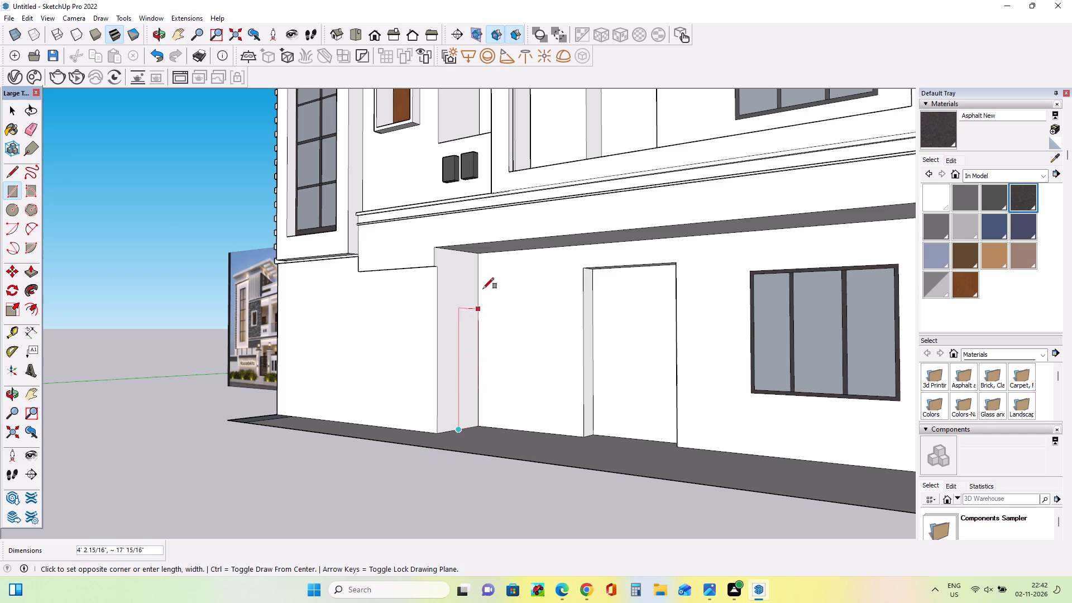
left_click(475, 253)
Push the new rectangle on the recess's side wall inward by about 11' 1/16", leaving a pillar in front.
middle_click_drag(489, 403, 477, 417)
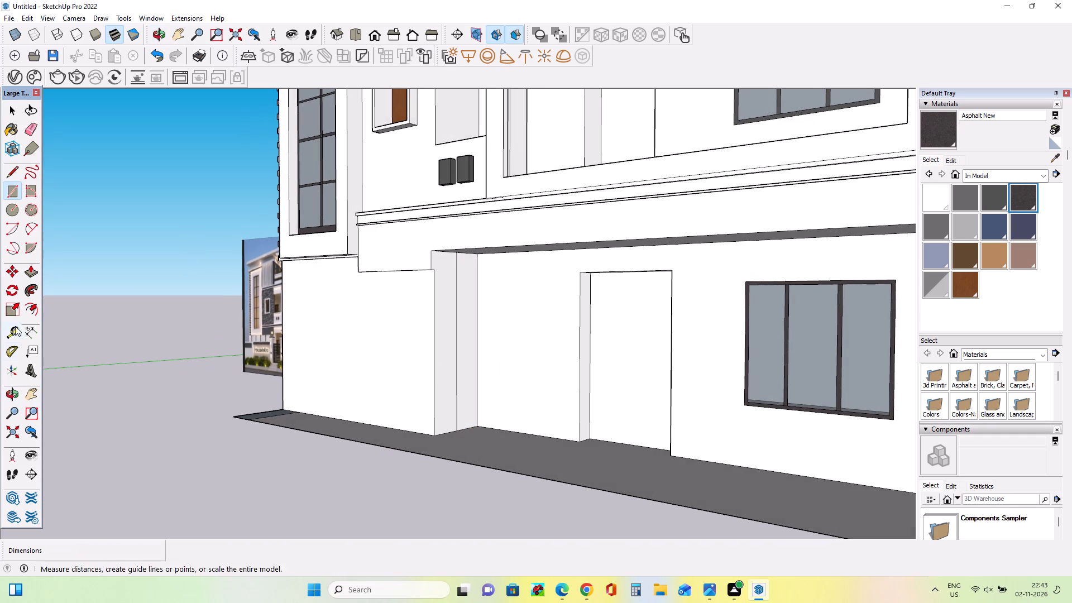
left_click(32, 270)
left_click_drag(466, 371, 454, 352)
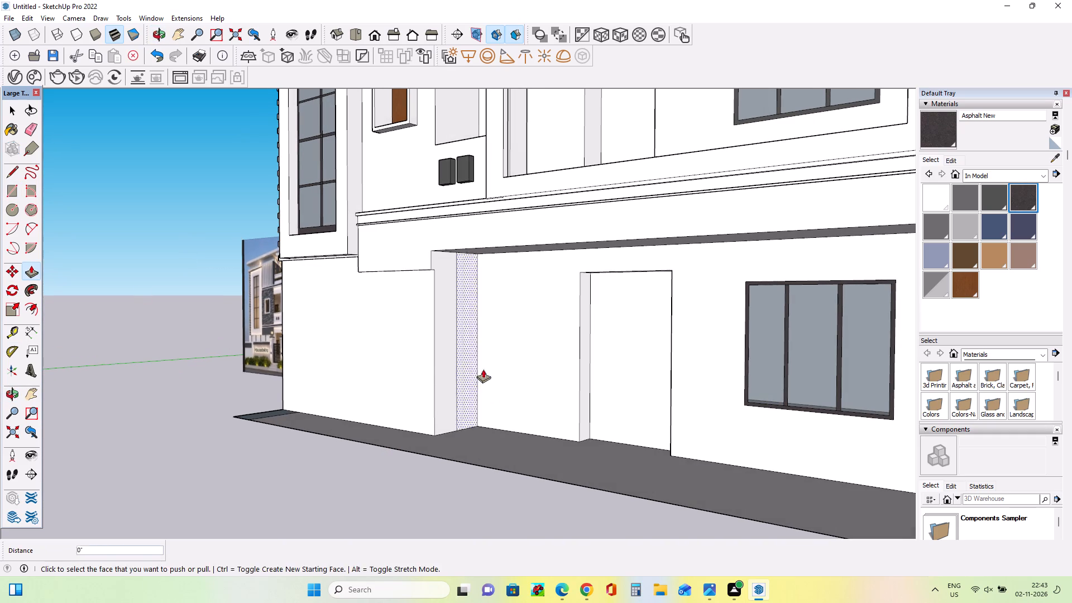
middle_click_drag(514, 382, 380, 402)
scroll(460, 394, "up", 4)
left_click_drag(465, 414, 442, 356)
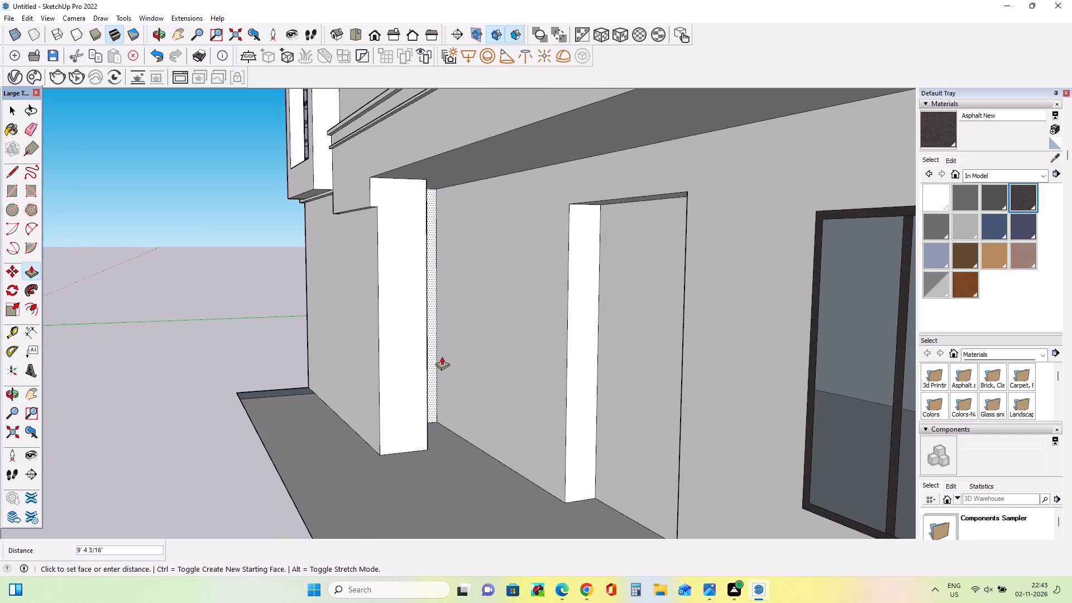
left_click_drag(442, 356, 439, 344)
Push the pillar's inner face inside the new opening by about 2' 9 9/16" to make the pillar thinner.
middle_click_drag(467, 398, 398, 406)
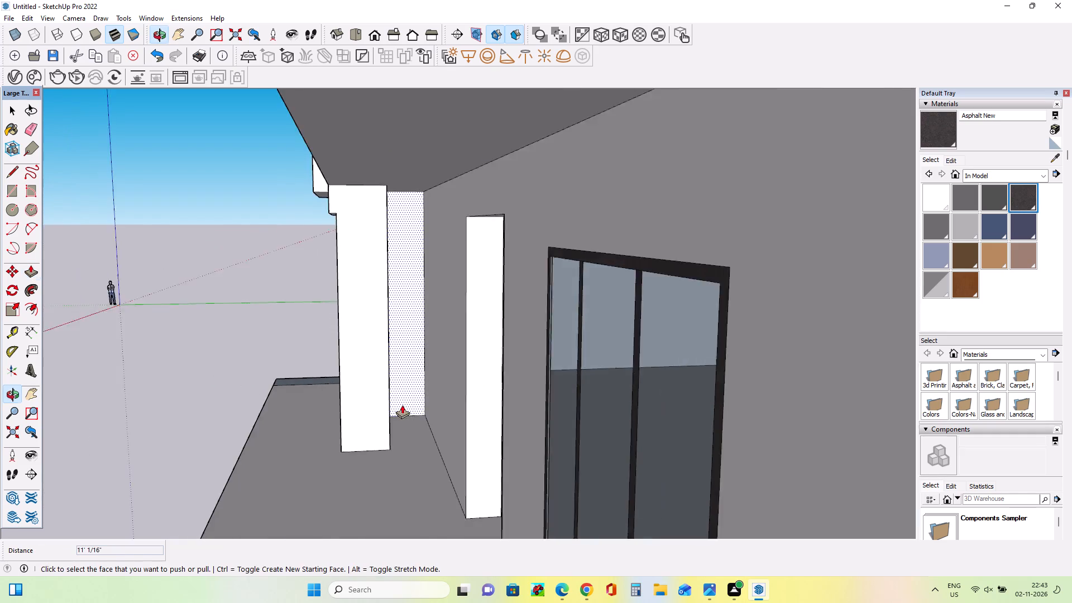
scroll(402, 405, "up", 9)
middle_click_drag(439, 414, 396, 422)
middle_click_drag(399, 409, 471, 419)
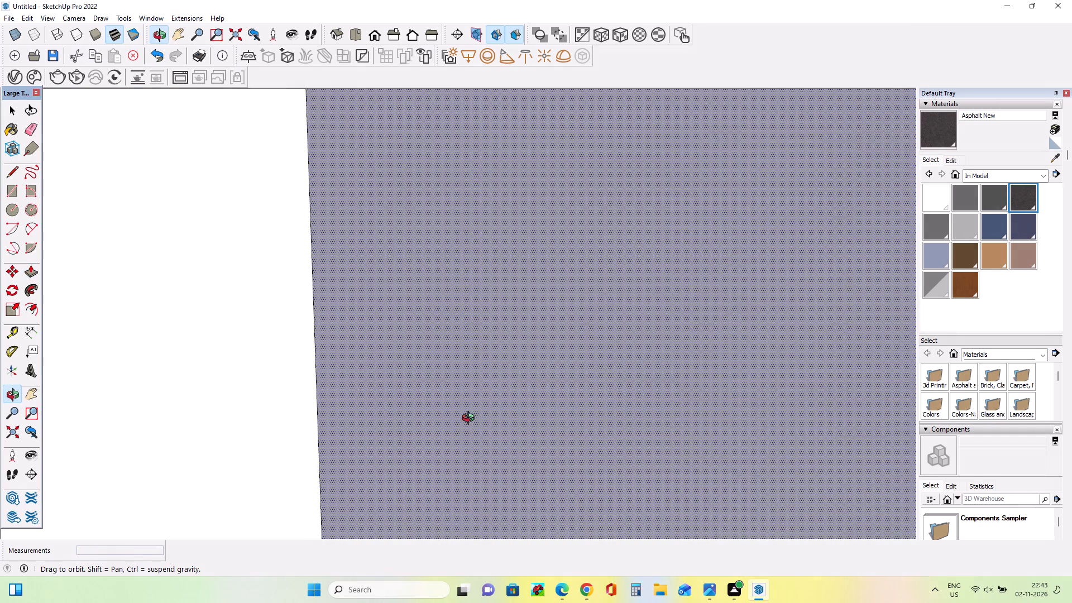
middle_click_drag(471, 419, 442, 444)
middle_click_drag(404, 455, 392, 463)
scroll(521, 395, "down", 1)
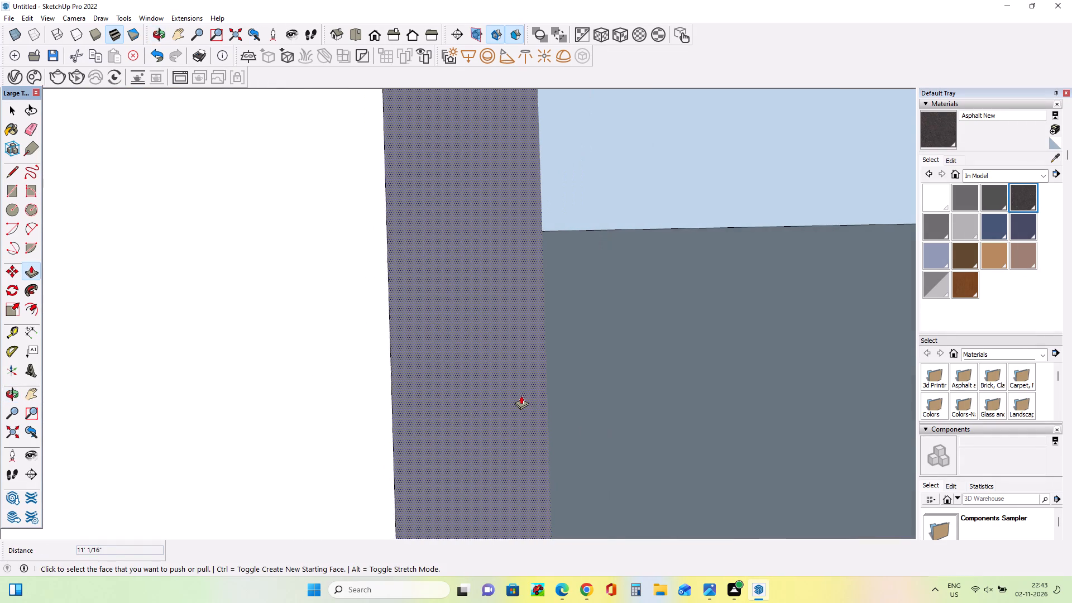
scroll(521, 395, "down", 20)
scroll(521, 395, "down", 6)
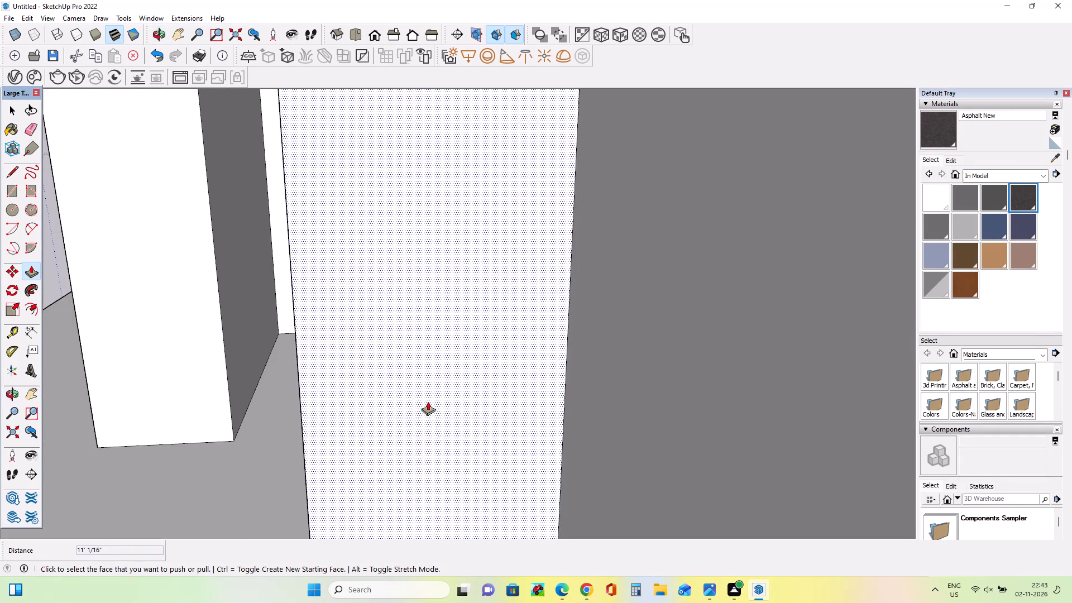
left_click_drag(243, 334, 164, 330)
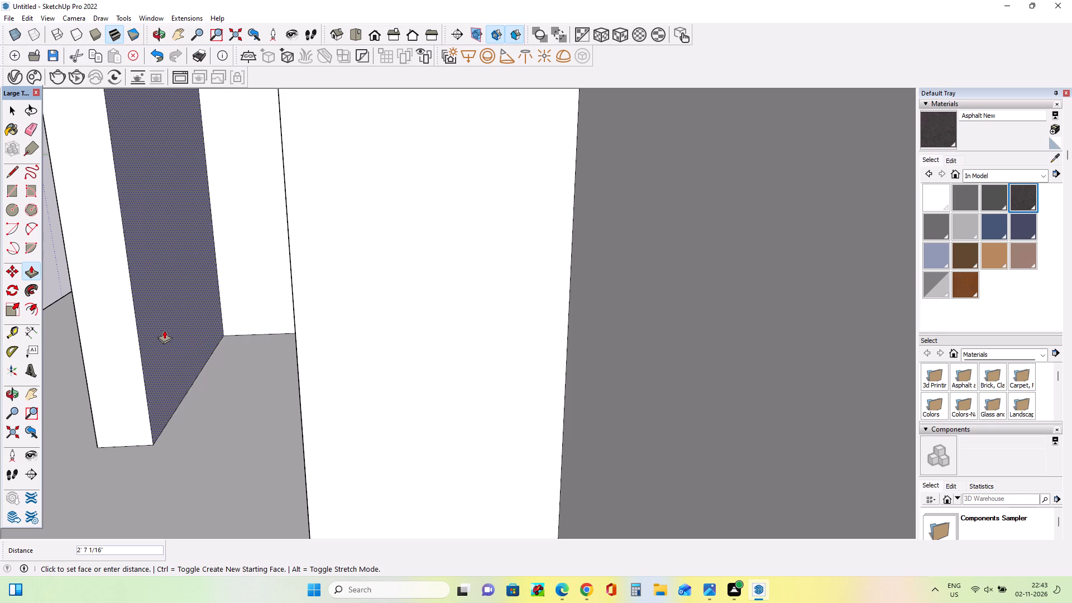
left_click_drag(164, 330, 161, 333)
Review the ground-floor pillar and the opening behind it together with the recessed door.
scroll(374, 340, "down", 10)
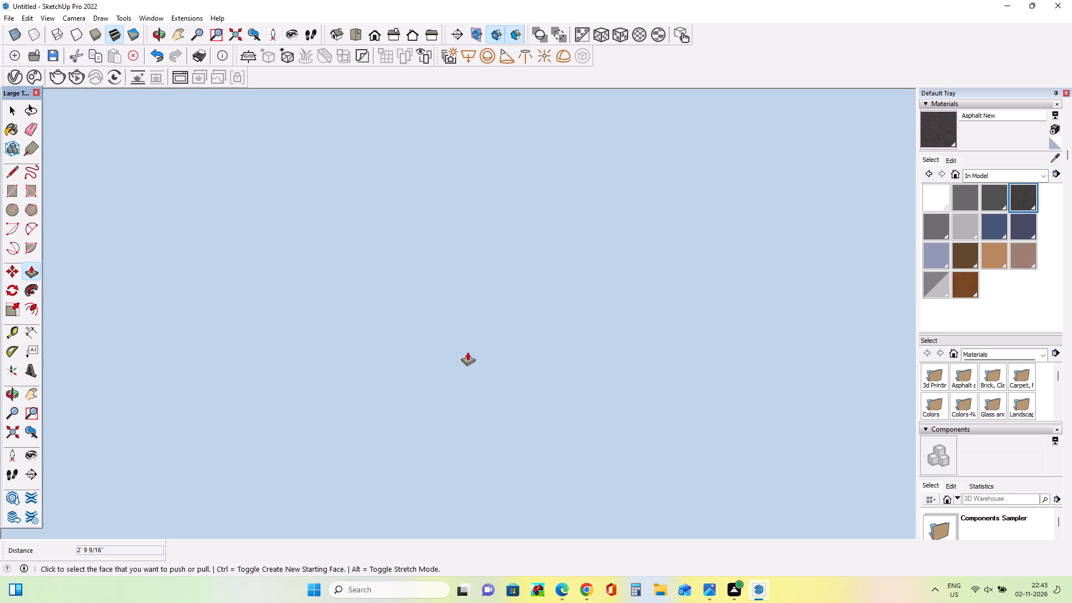
scroll(467, 352, "down", 9)
scroll(539, 241, "down", 15)
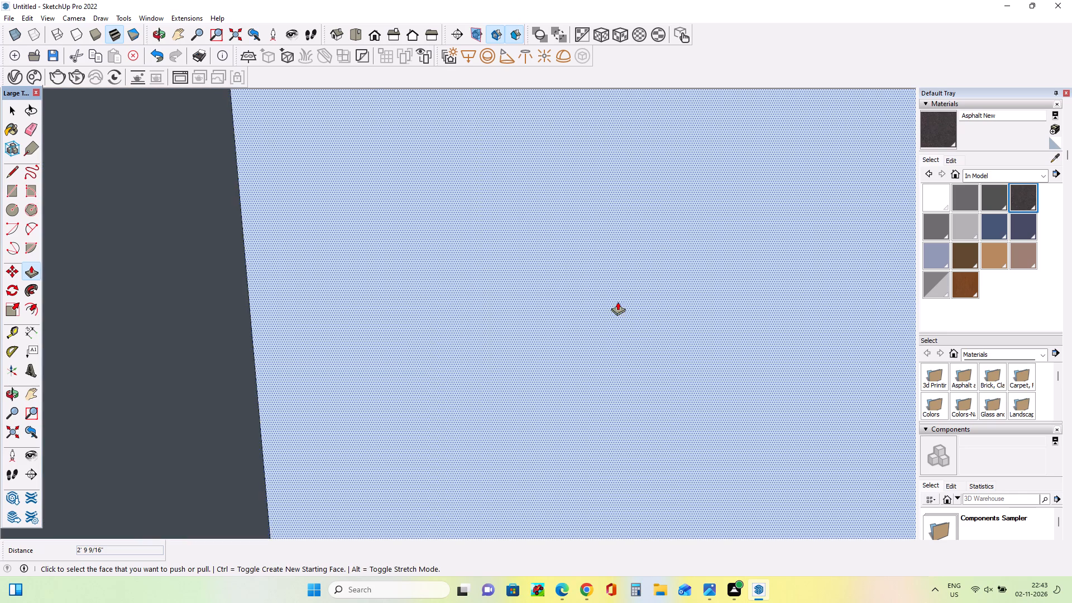
scroll(618, 301, "down", 8)
scroll(594, 259, "down", 5)
scroll(317, 285, "down", 5)
middle_click_drag(456, 294, 536, 280)
scroll(460, 293, "down", 1)
scroll(535, 279, "down", 5)
middle_click_drag(536, 280, 544, 285)
scroll(819, 272, "down", 20)
scroll(819, 272, "down", 12)
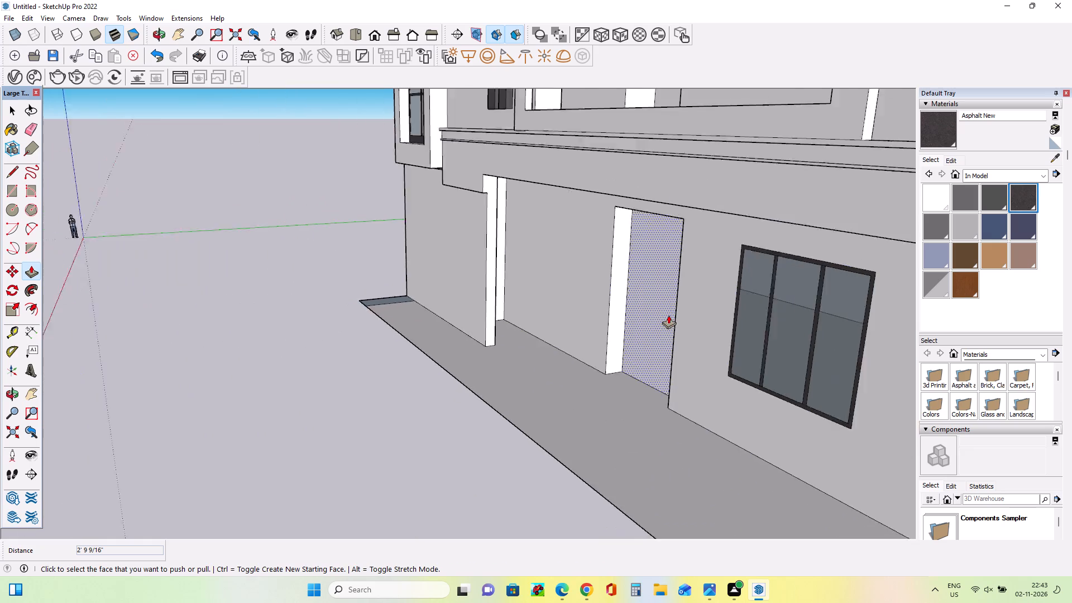
Draw a window rectangle about 10' 11 11/16" by 9' 3 1/8" on the ground-floor recess's back wall, between the pillar and the door.
scroll(668, 315, "down", 1)
middle_click_drag(640, 315, 820, 268)
scroll(818, 262, "down", 5)
middle_click_drag(680, 266, 700, 343)
scroll(615, 274, "up", 5)
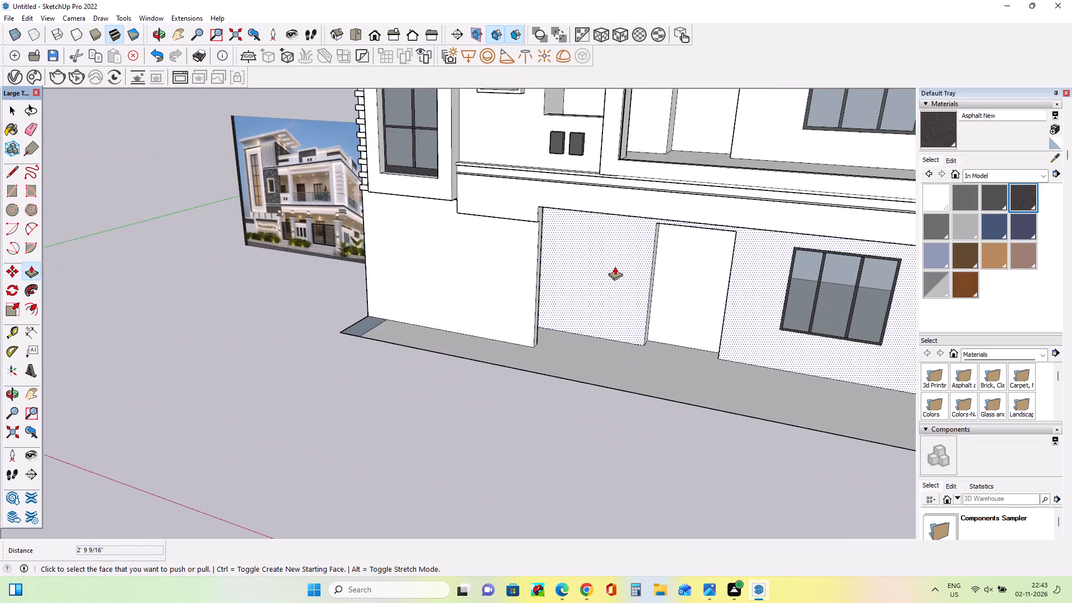
middle_click_drag(626, 271, 569, 209)
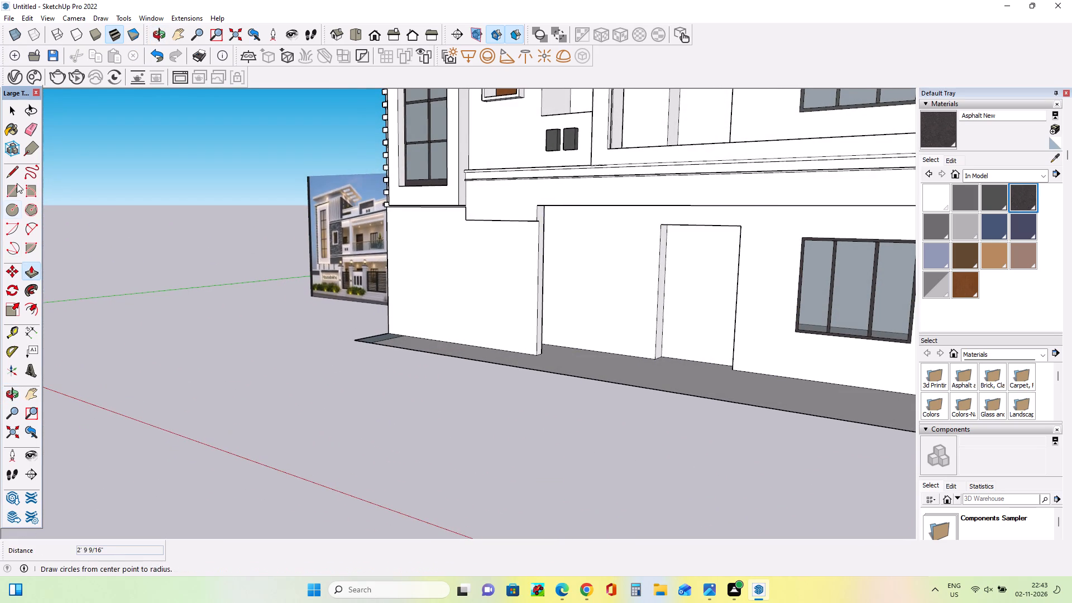
left_click(8, 189)
middle_click_drag(640, 334, 760, 323)
scroll(768, 327, "down", 1)
scroll(578, 291, "up", 5)
middle_click_drag(638, 298, 527, 291)
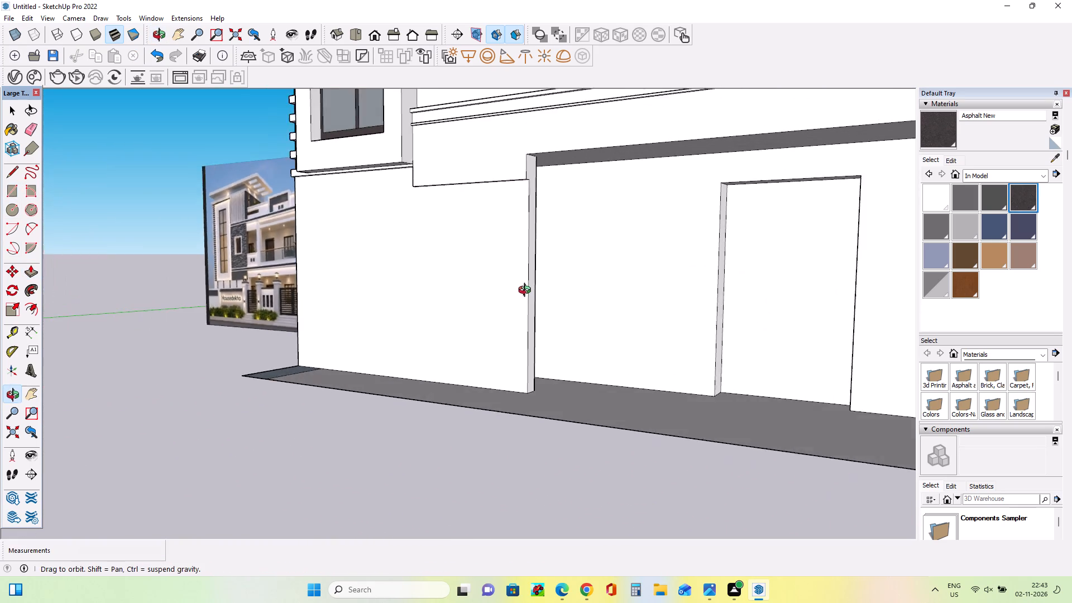
middle_click_drag(527, 291, 476, 295)
scroll(529, 289, "up", 5)
left_click(536, 303)
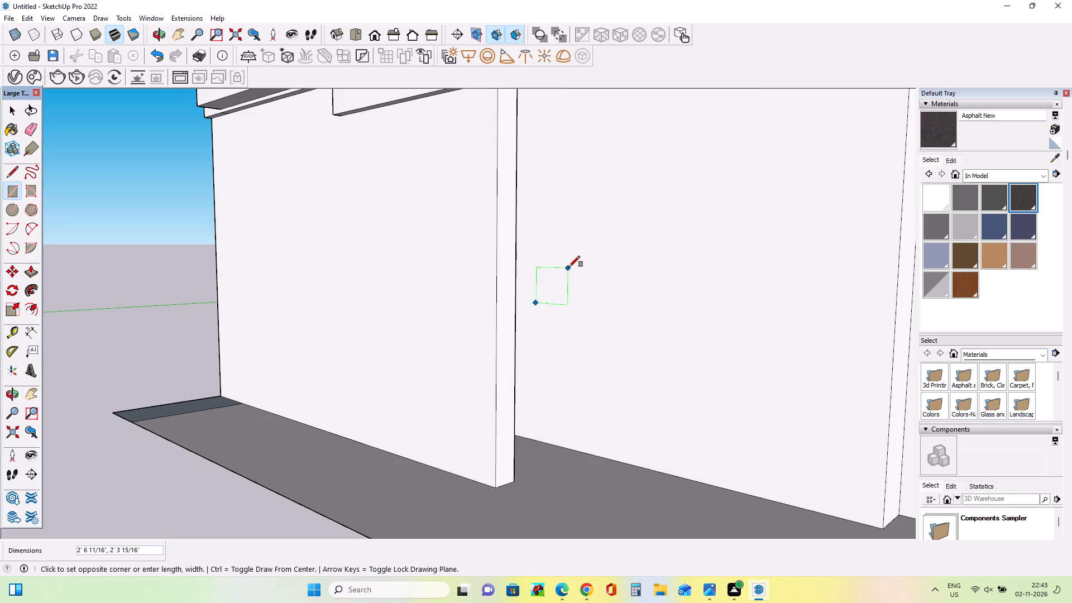
scroll(569, 267, "down", 9)
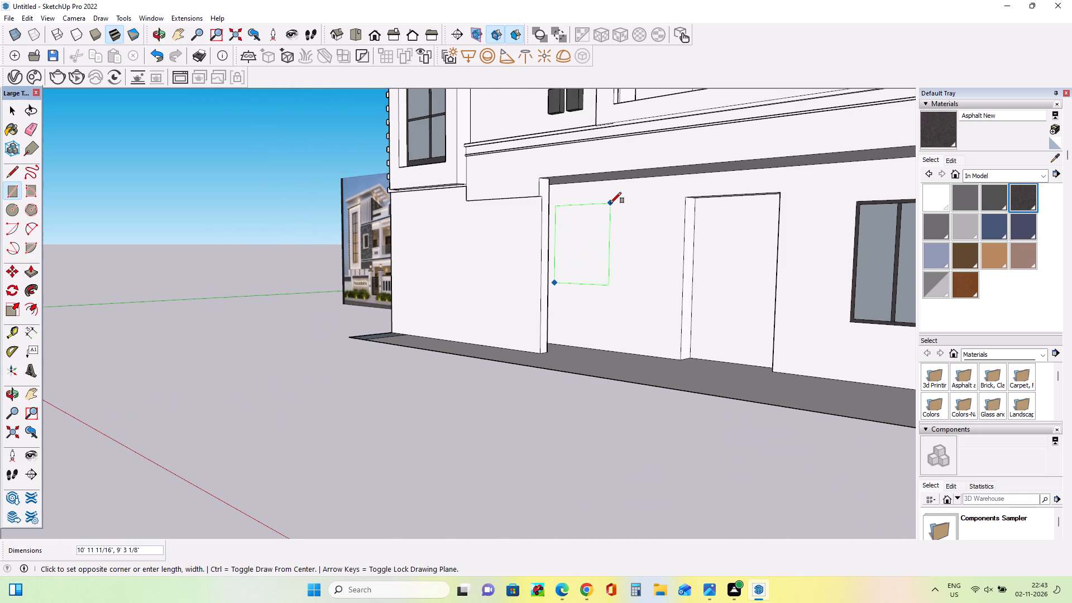
left_click(610, 203)
Offset the new ground-floor window rectangle's edges slightly inward to outline a thin frame.
middle_click_drag(608, 327, 751, 356)
scroll(591, 331, "up", 3)
middle_click_drag(590, 342, 591, 361)
scroll(591, 361, "down", 10)
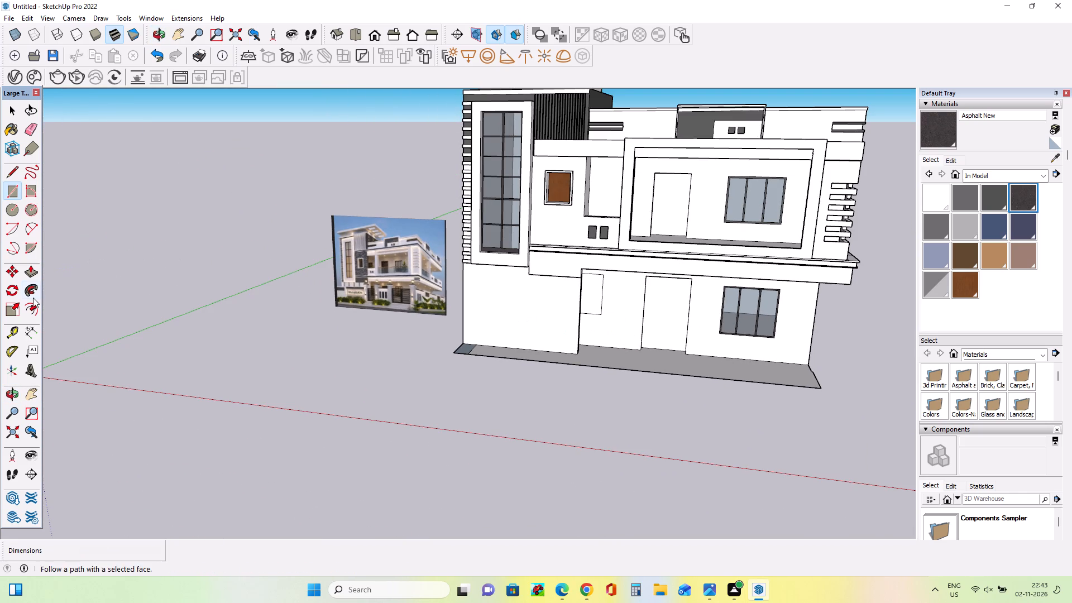
left_click(27, 308)
scroll(606, 294, "up", 8)
left_click_drag(576, 290, 599, 285)
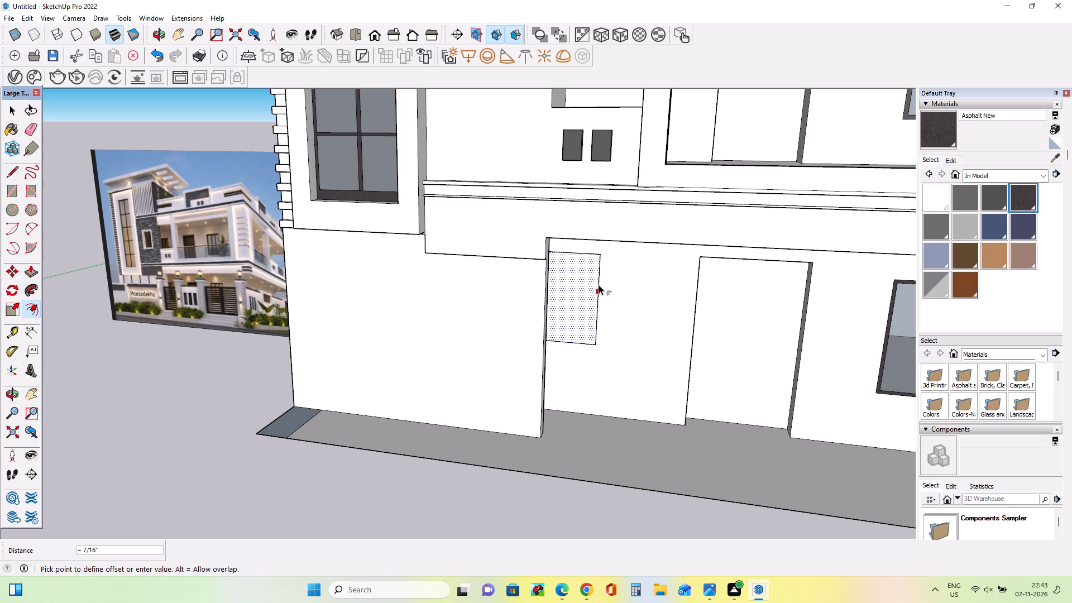
left_click_drag(599, 285, 596, 285)
Draw a vertical mullion about 5 1/2" wide and 10' 4 11/16" tall down the middle of the window beside the pillar.
middle_click_drag(599, 333, 616, 280)
scroll(573, 278, "up", 4)
middle_click_drag(631, 331, 567, 326)
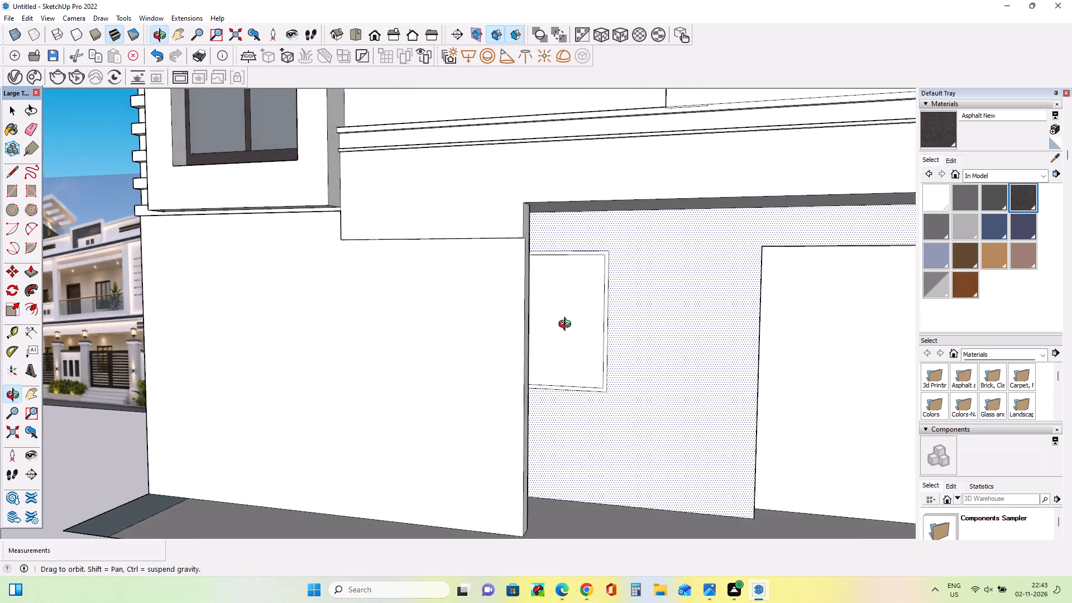
middle_click_drag(567, 326, 534, 346)
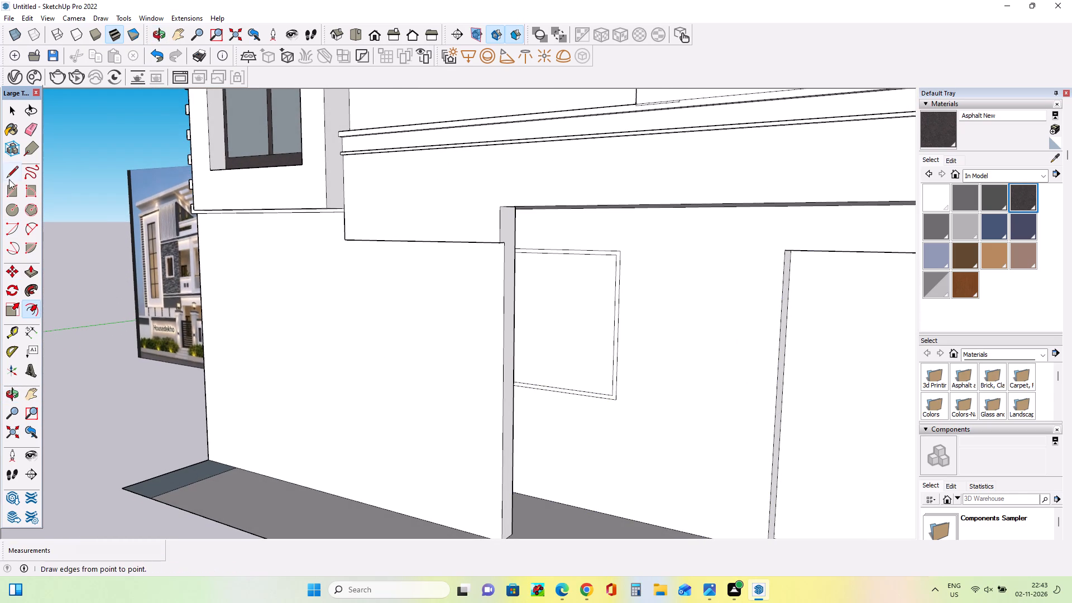
left_click(9, 189)
middle_click_drag(741, 446, 588, 462)
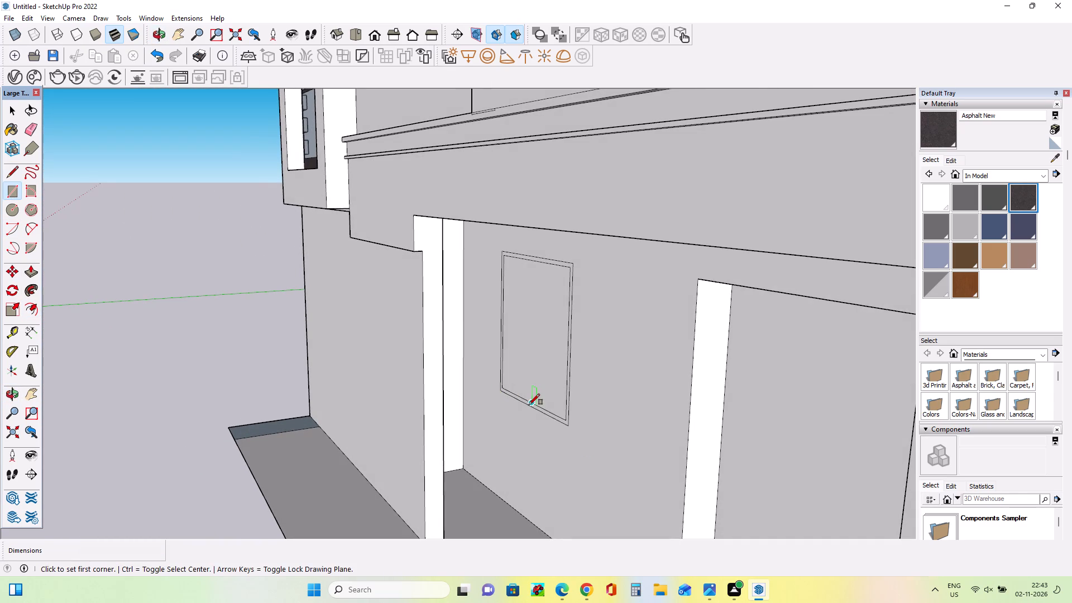
left_click(529, 405)
scroll(543, 267, "up", 4)
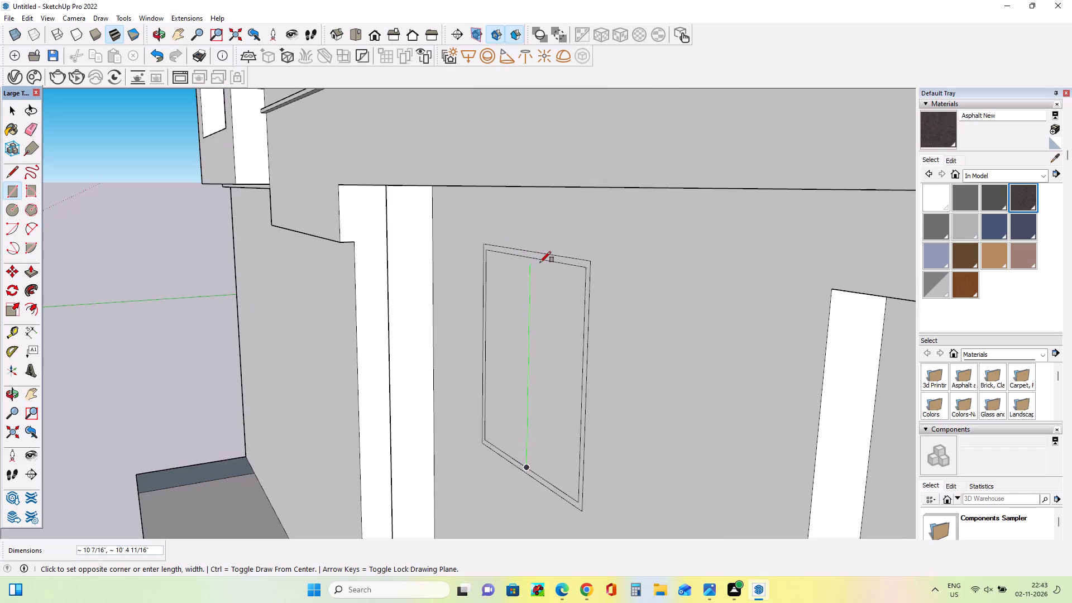
scroll(539, 261, "up", 4)
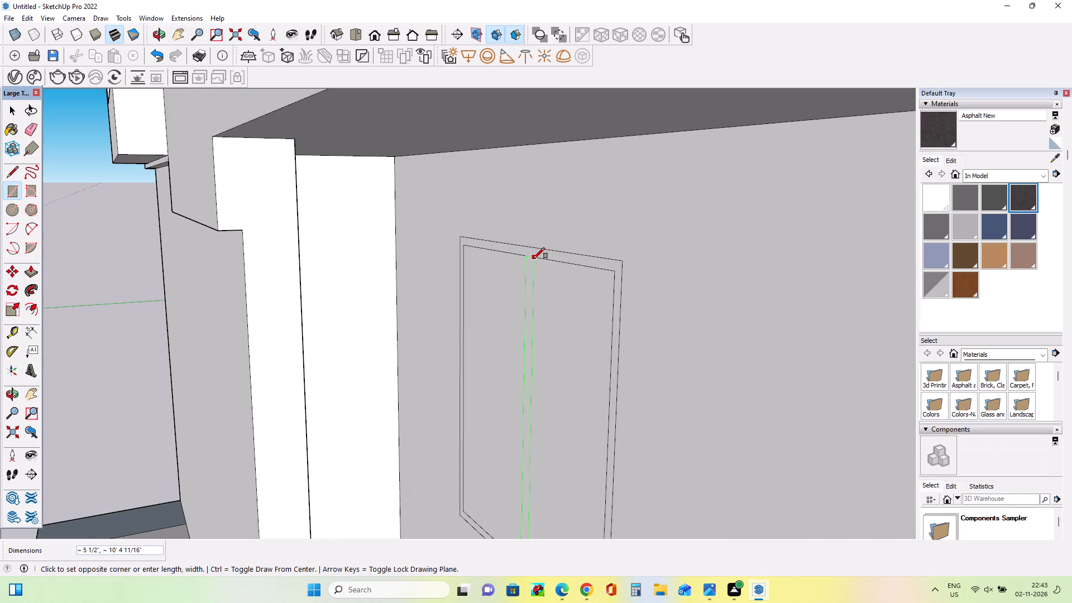
left_click(534, 259)
Paint the window's frame and mullion with 0135_DarkGray and its two panes with Translucent Glass Gray.
middle_click_drag(573, 291, 631, 291)
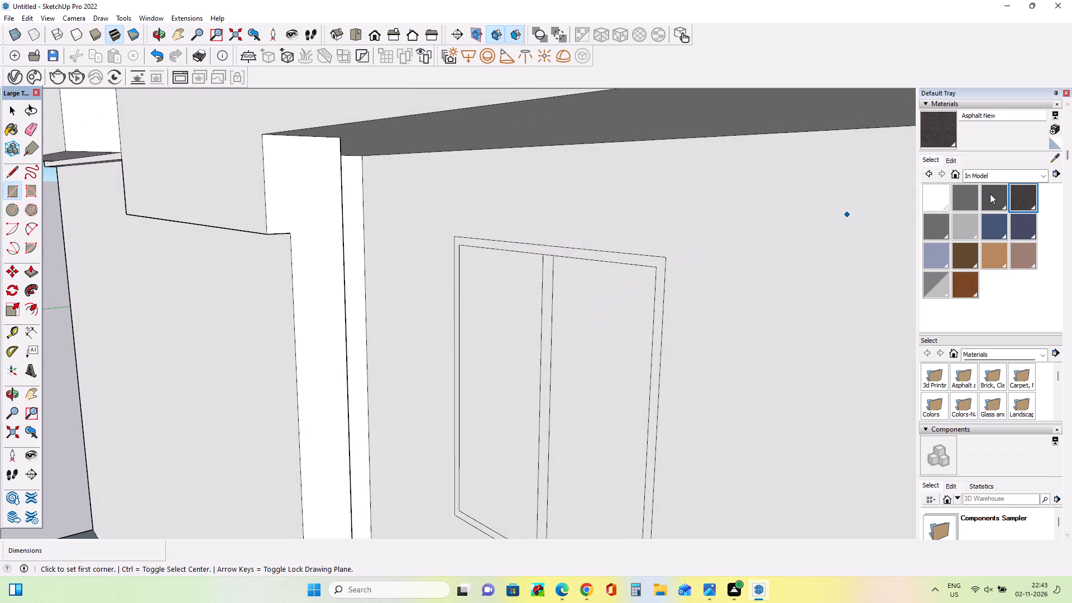
left_click(989, 193)
left_click(657, 280)
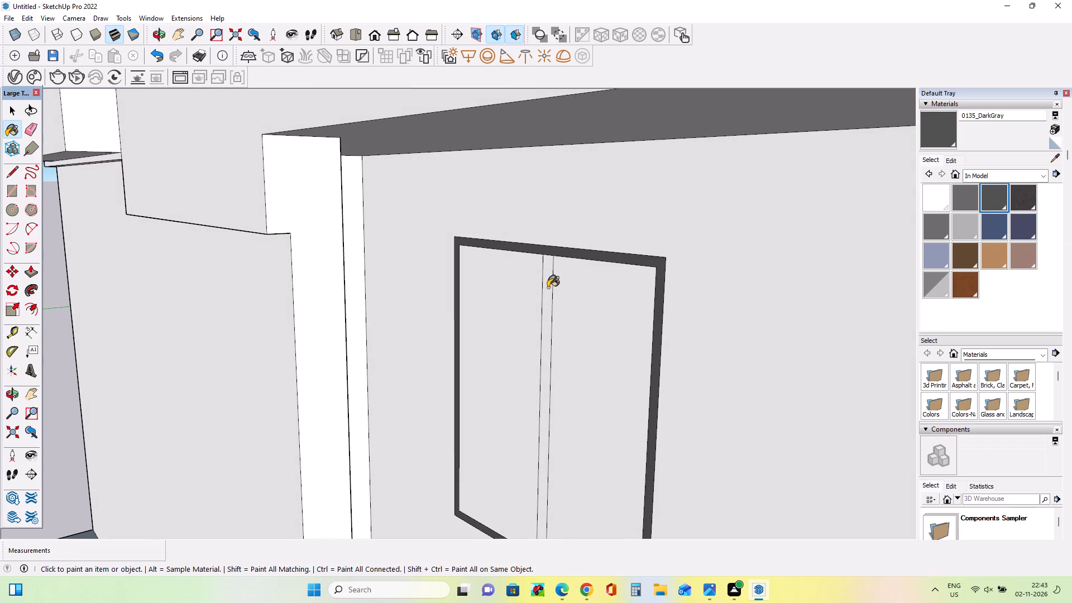
left_click(548, 288)
left_click(938, 282)
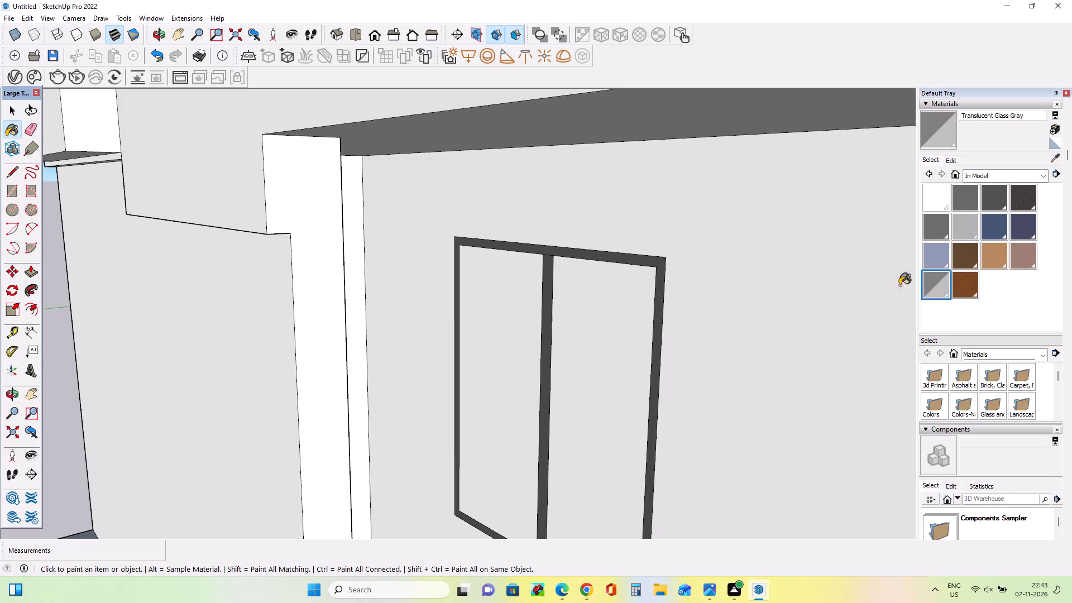
left_click(560, 341)
left_click(521, 324)
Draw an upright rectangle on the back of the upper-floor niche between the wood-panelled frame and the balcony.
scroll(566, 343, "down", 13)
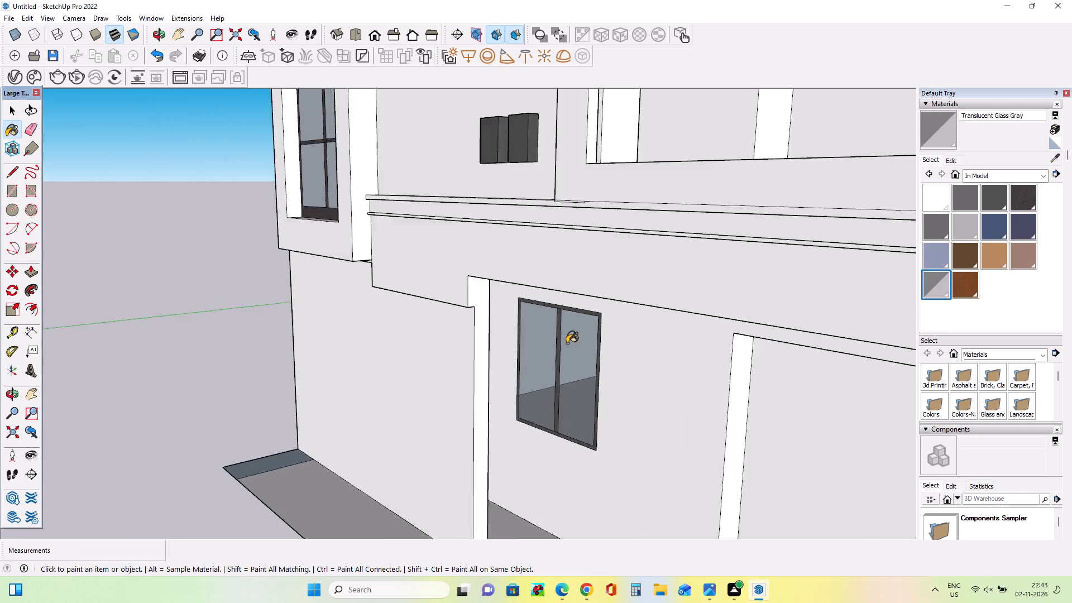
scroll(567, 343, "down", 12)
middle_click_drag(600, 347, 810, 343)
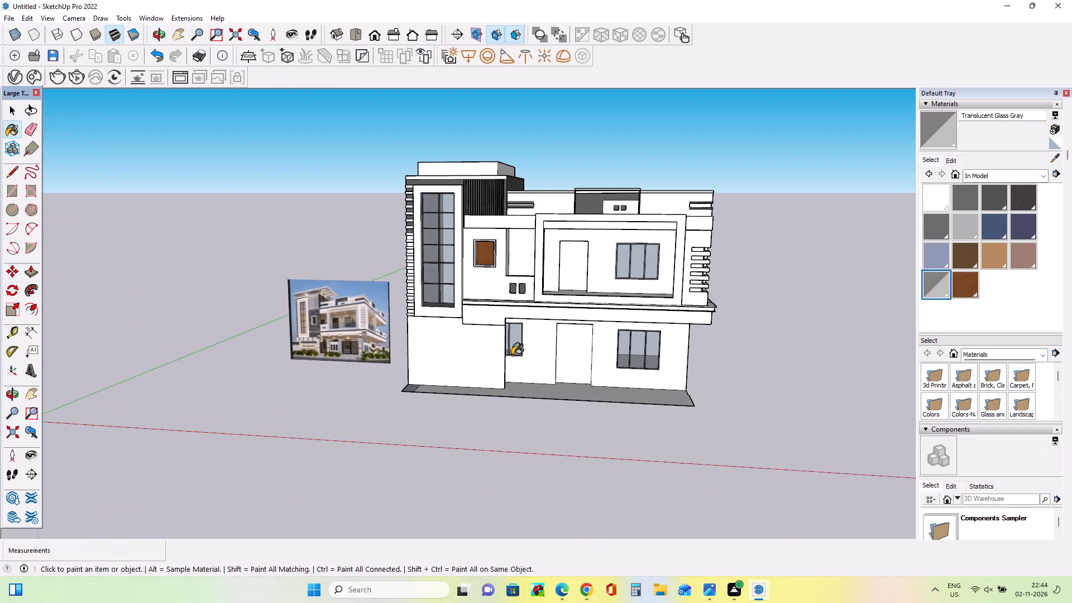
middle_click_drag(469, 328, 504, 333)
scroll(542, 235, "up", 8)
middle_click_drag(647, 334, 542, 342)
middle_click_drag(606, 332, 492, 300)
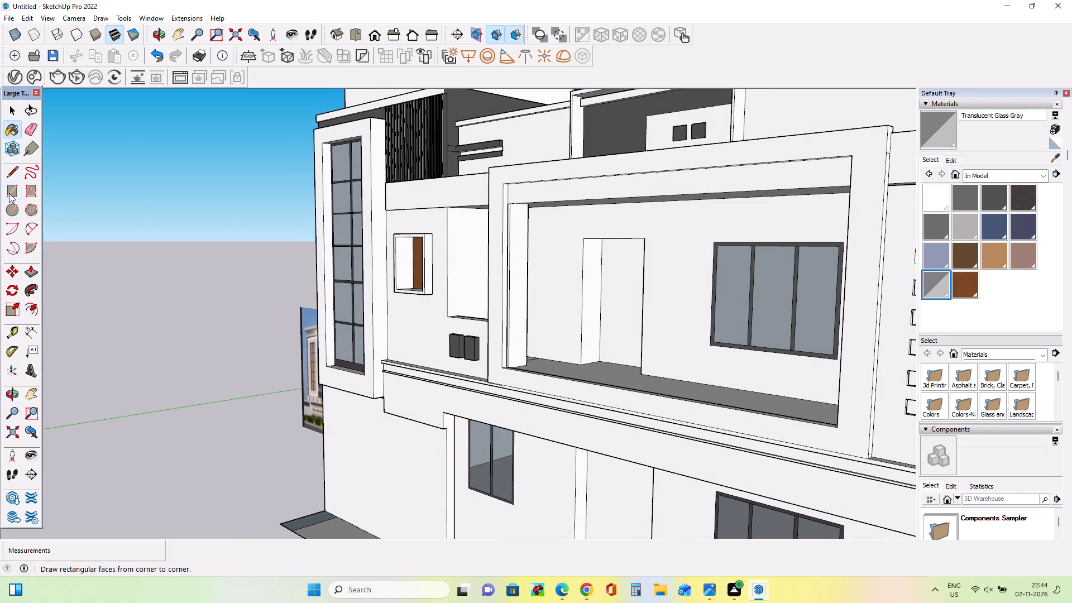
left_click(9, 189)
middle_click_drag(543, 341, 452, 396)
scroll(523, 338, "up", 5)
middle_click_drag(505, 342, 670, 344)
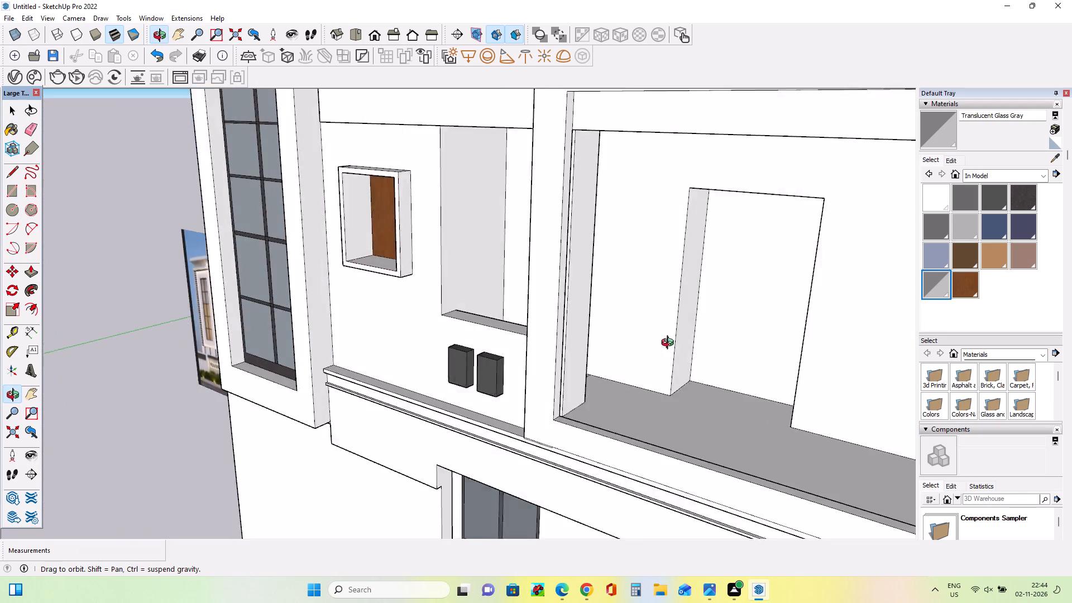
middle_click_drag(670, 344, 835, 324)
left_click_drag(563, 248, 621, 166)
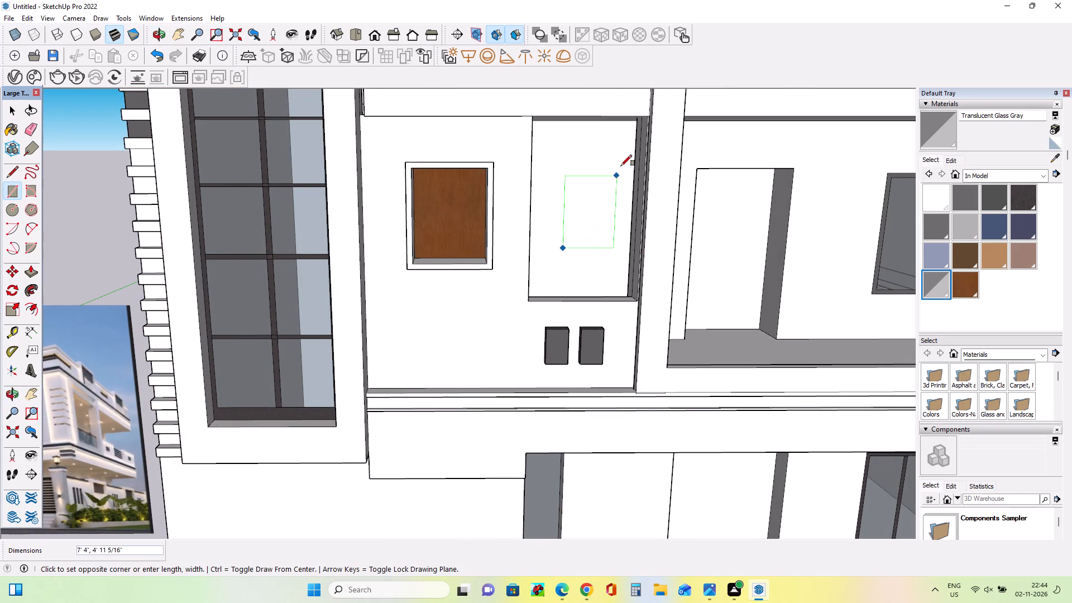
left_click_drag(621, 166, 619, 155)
Draw a larger window rectangle across most of the upper-floor niche's back wall, overlapping the smaller rectangle.
scroll(547, 295, "down", 9)
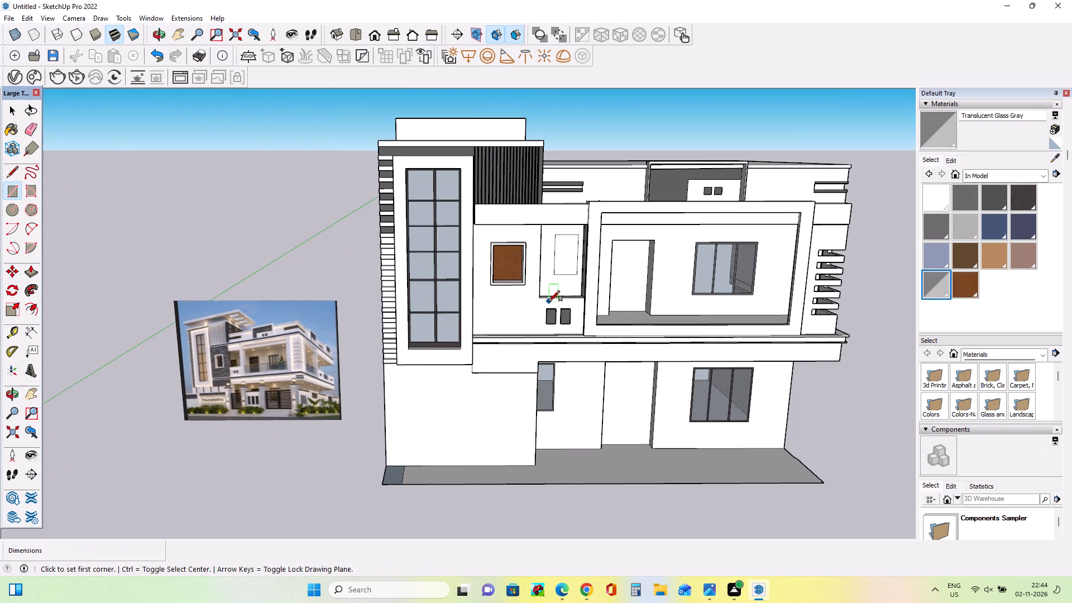
middle_click_drag(549, 305, 553, 326)
scroll(582, 272, "up", 12)
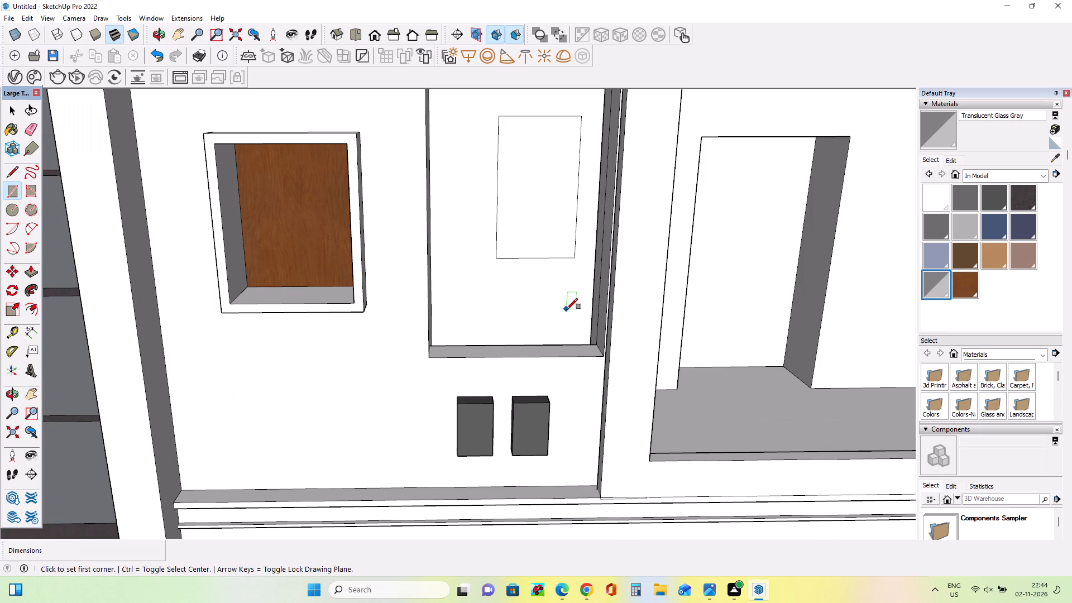
left_click_drag(567, 309, 444, 111)
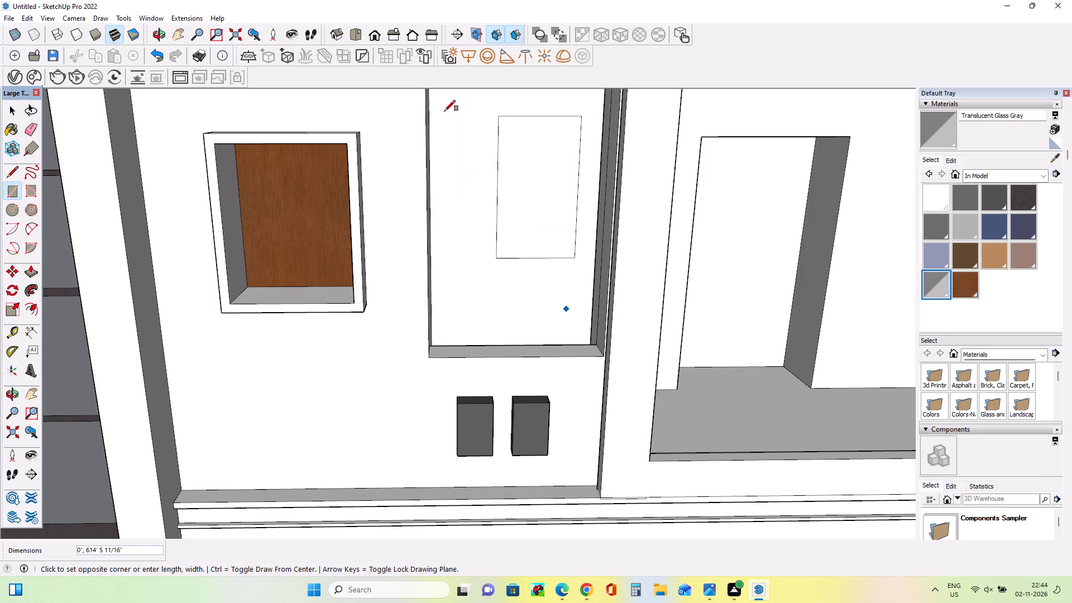
left_click_drag(444, 111, 446, 115)
Erase the smaller overlapping rectangle's edges in the upper-floor niche, leaving only the larger window outline.
middle_click_drag(519, 259, 521, 226)
scroll(521, 226, "down", 7)
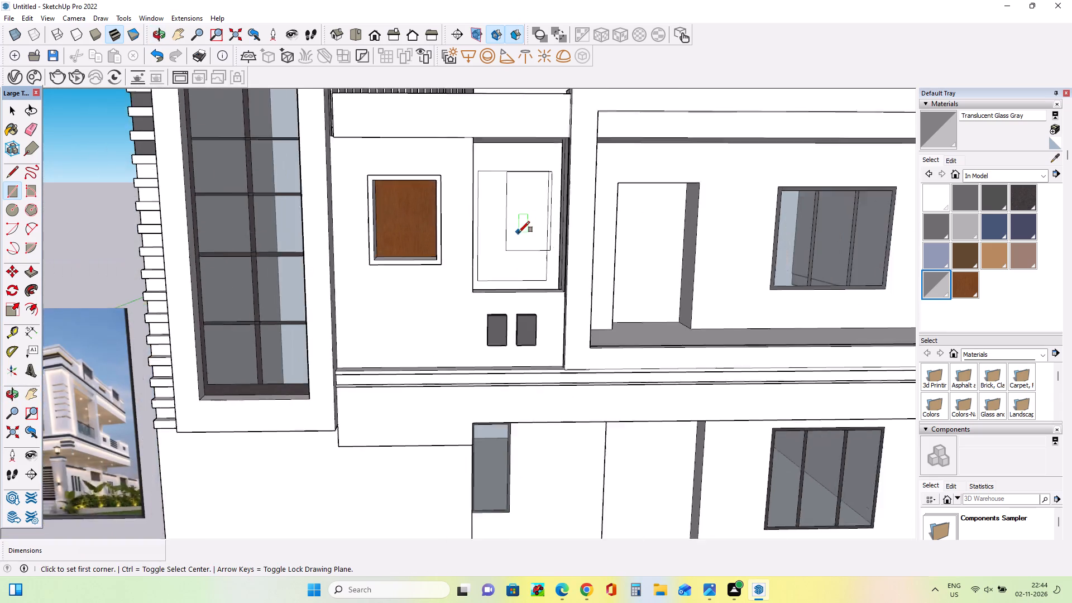
middle_click_drag(520, 242, 492, 247)
left_click(32, 125)
scroll(499, 207, "up", 2)
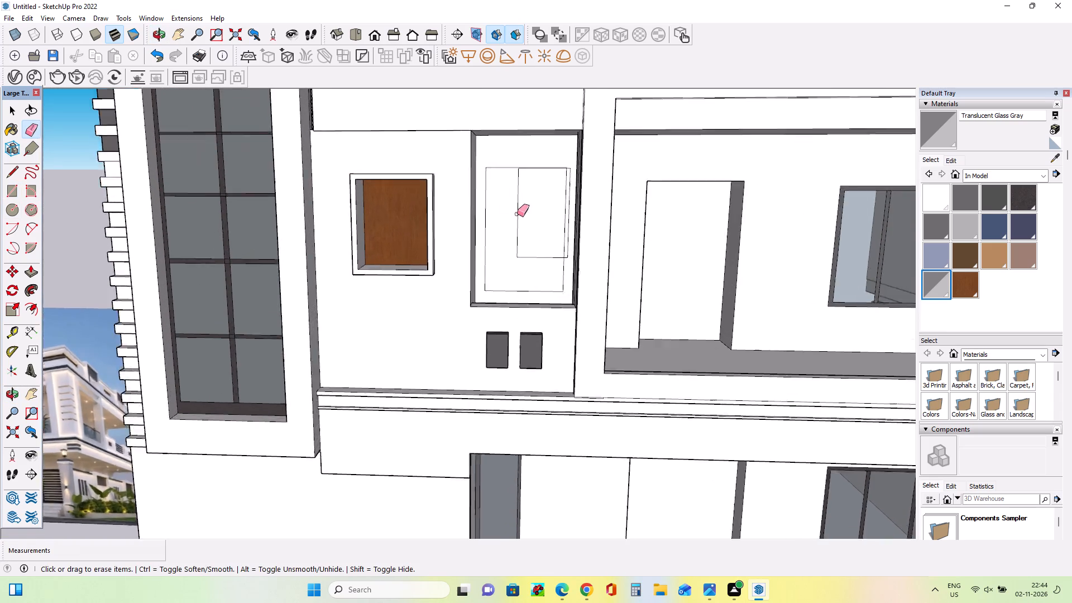
scroll(517, 214, "up", 2)
left_click_drag(529, 254, 521, 280)
left_click_drag(514, 243, 521, 259)
scroll(541, 143, "up", 5)
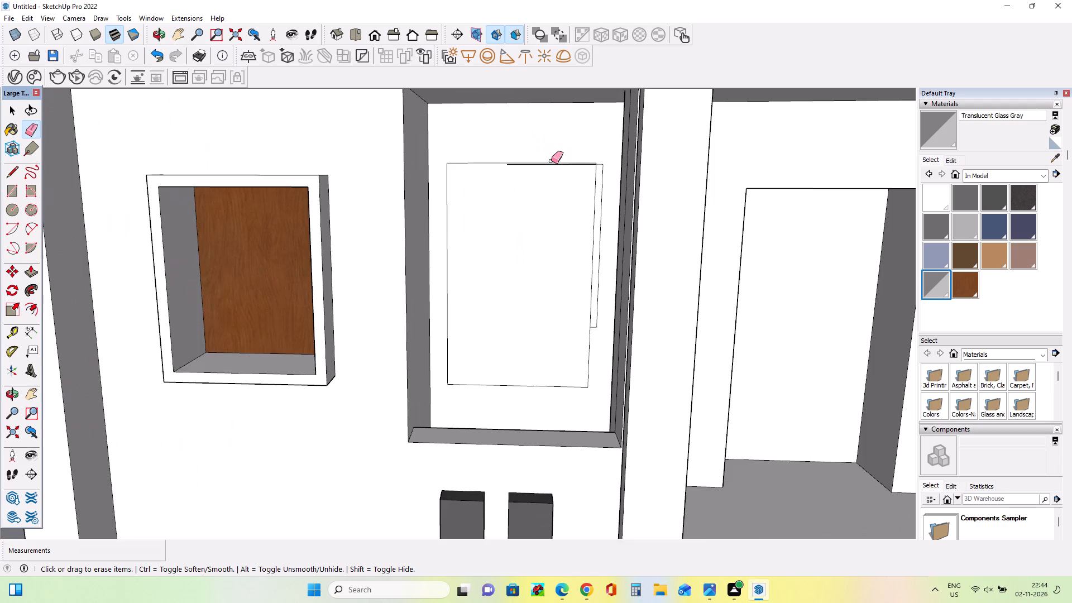
scroll(551, 161, "up", 8)
left_click(551, 171)
left_click_drag(674, 215, 682, 227)
left_click_drag(672, 165, 676, 177)
scroll(609, 214, "down", 10)
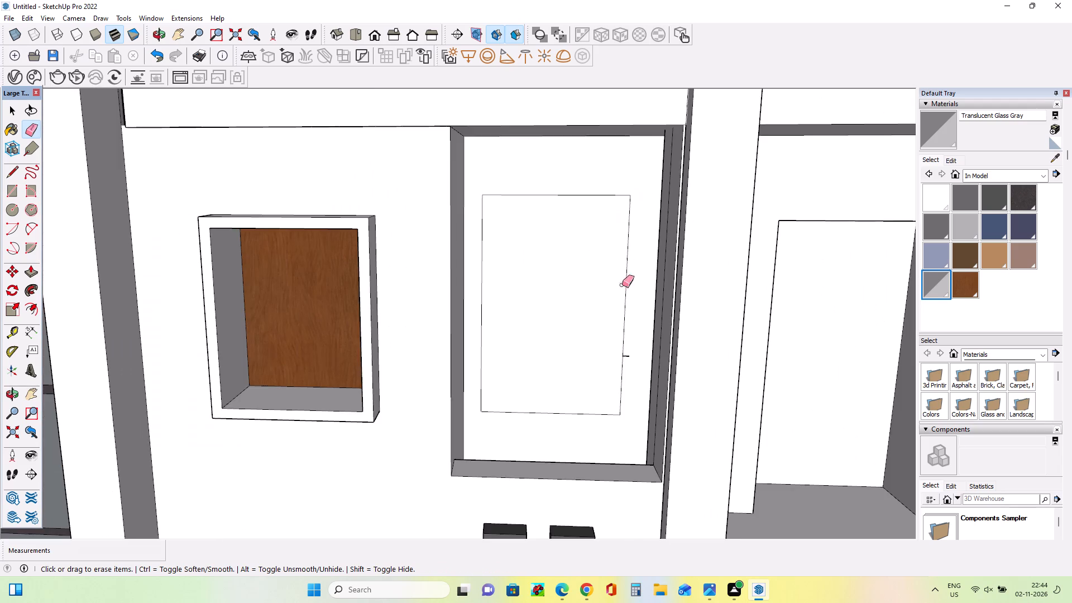
scroll(625, 324, "up", 5)
scroll(625, 383, "up", 2)
left_click_drag(625, 367, 628, 374)
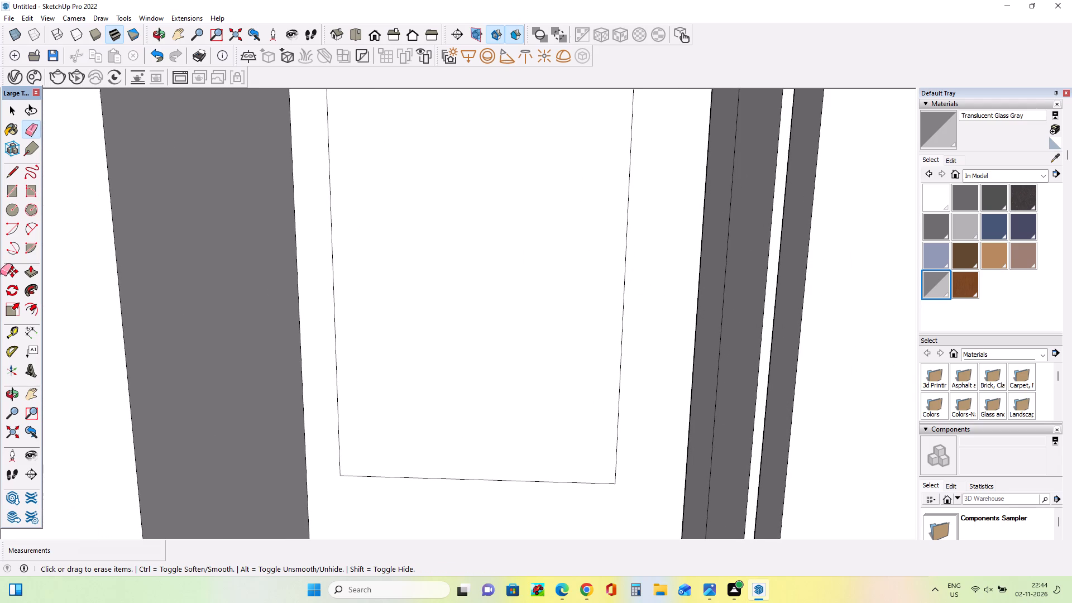
Offset the niche window's outline slightly inward to form a thin frame.
left_click(31, 300)
left_click(31, 313)
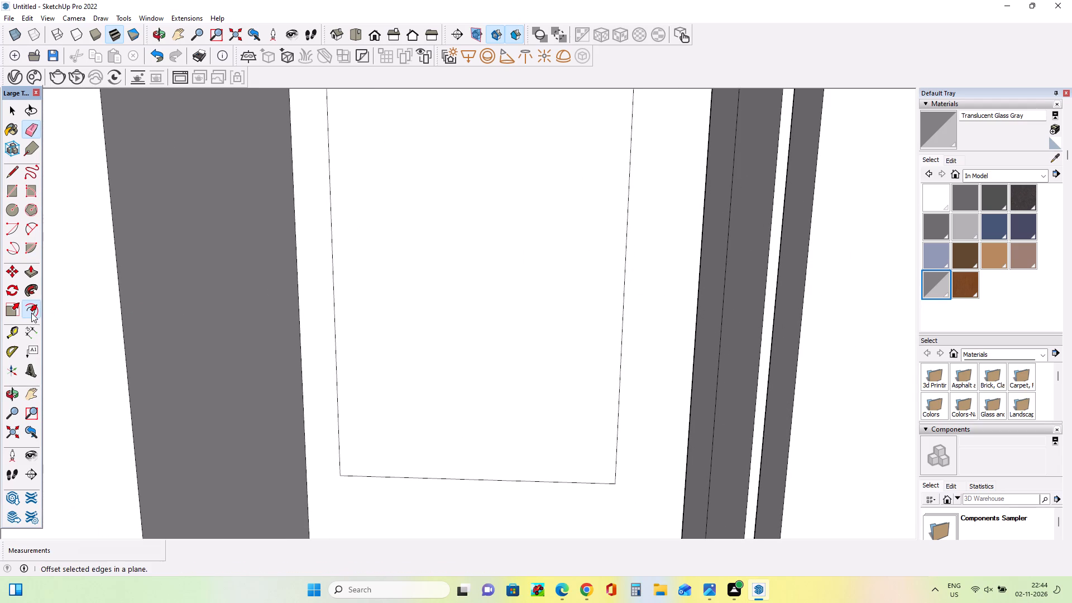
scroll(399, 374, "down", 7)
left_click_drag(414, 350, 370, 348)
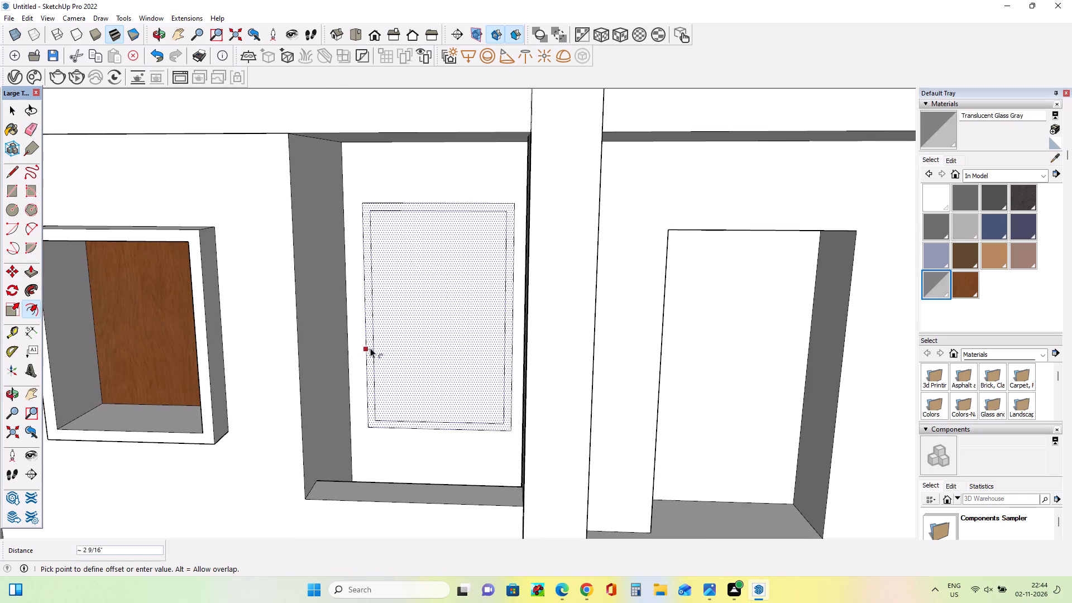
left_click_drag(370, 348, 370, 348)
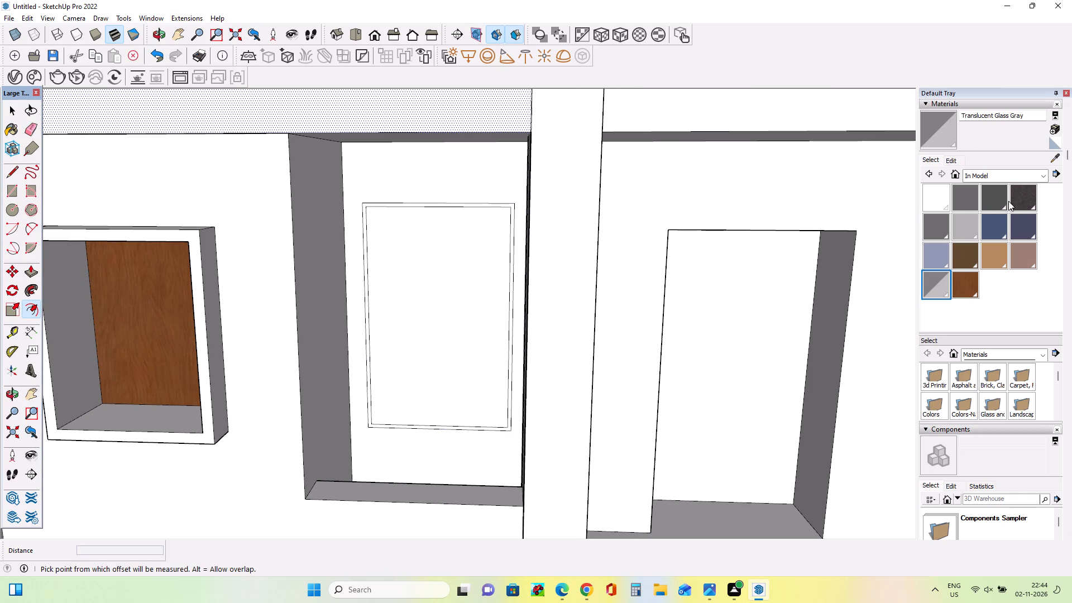
Paint the niche window's frame with Asphalt New.
left_click(1030, 198)
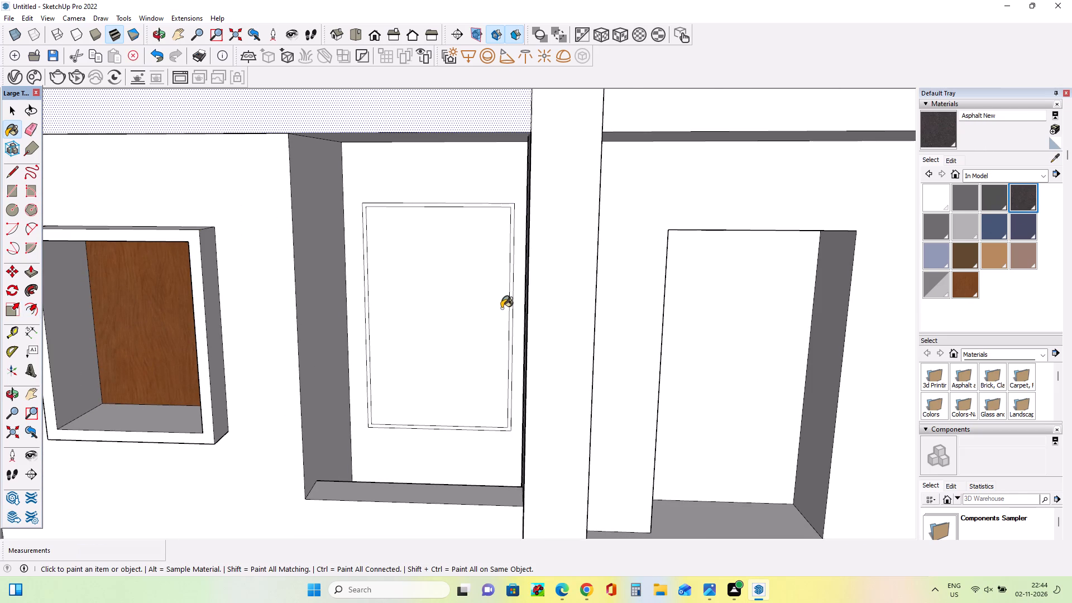
scroll(499, 311, "up", 3)
left_click(514, 303)
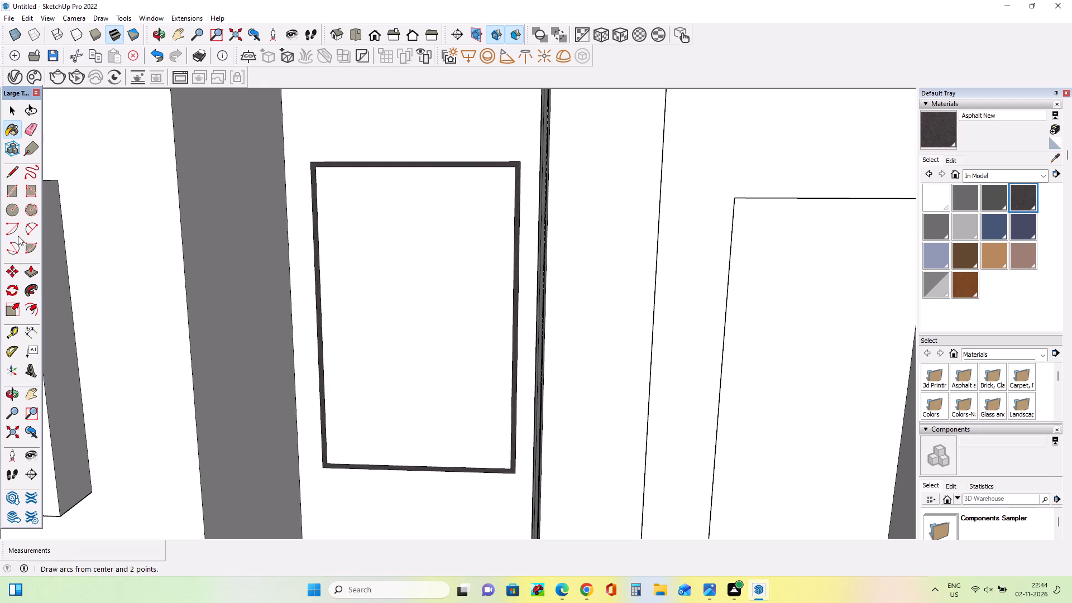
Draw a thin vertical mullion rectangle down the middle of the niche window, about 2" wide and 11' 5" tall.
left_click(11, 190)
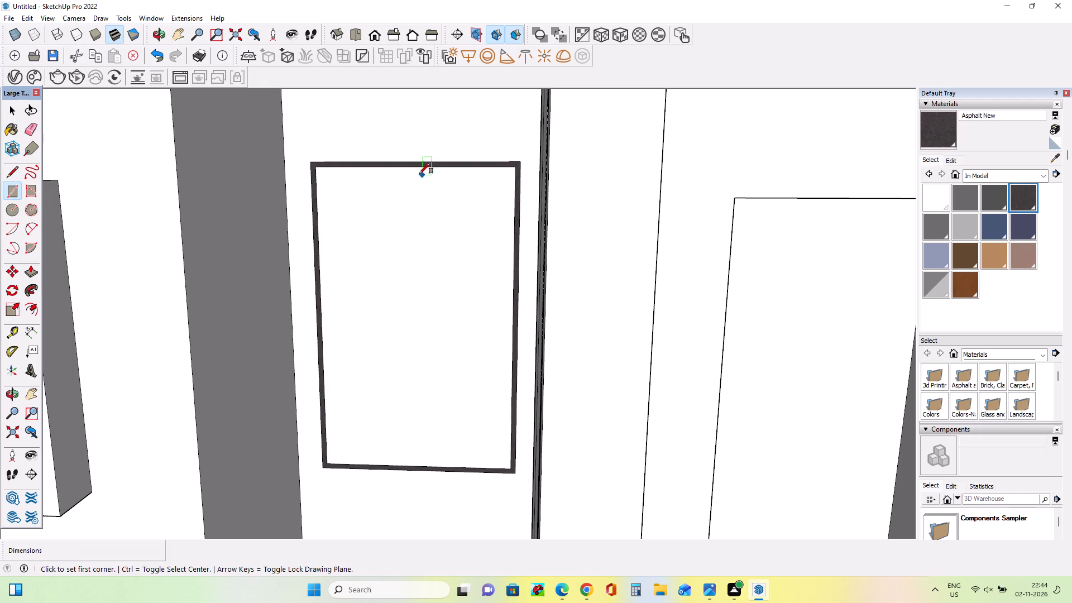
left_click(414, 169)
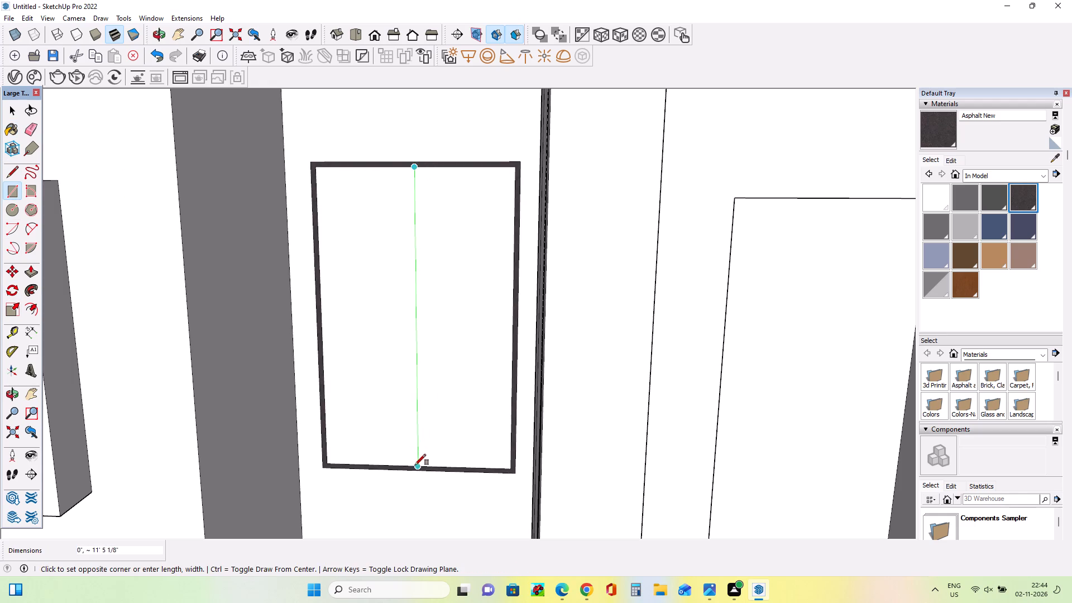
scroll(423, 472, "up", 8)
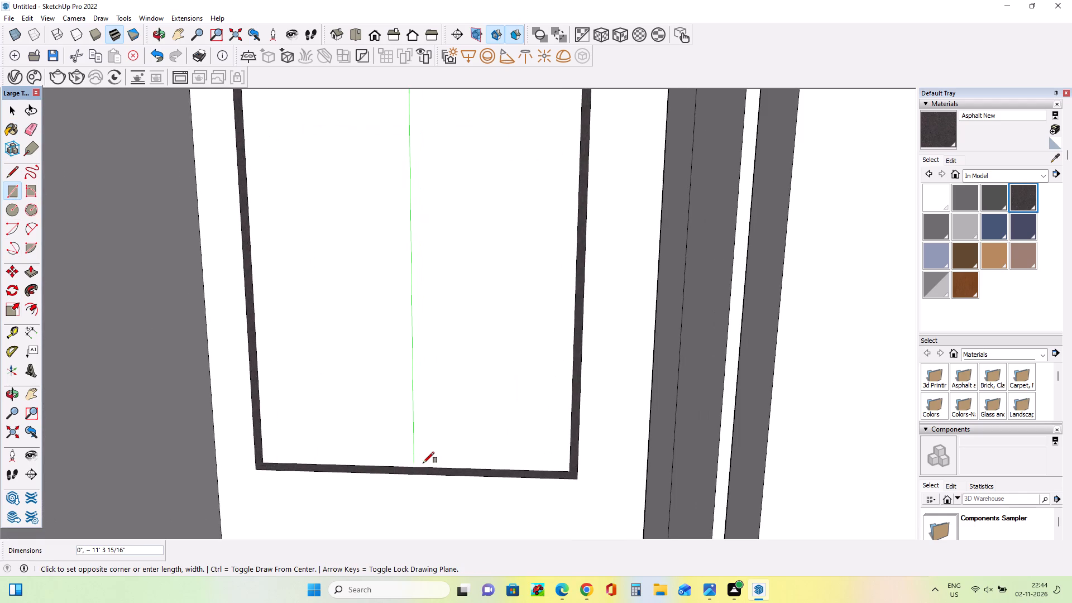
left_click(421, 467)
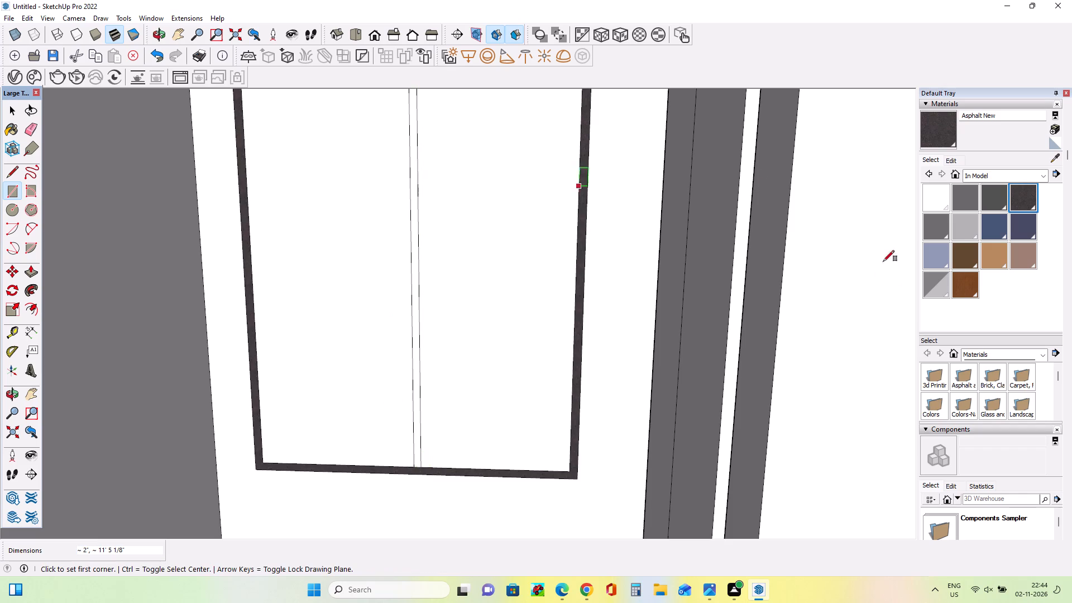
Paint the niche window's central mullion with Asphalt New.
left_click(1001, 205)
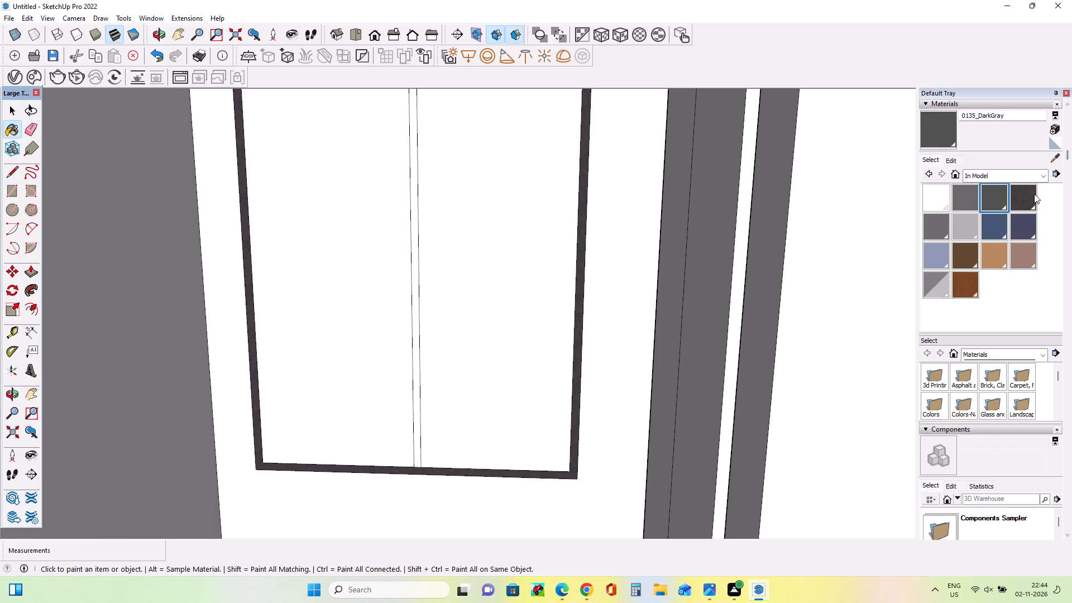
left_click(1035, 193)
left_click(414, 286)
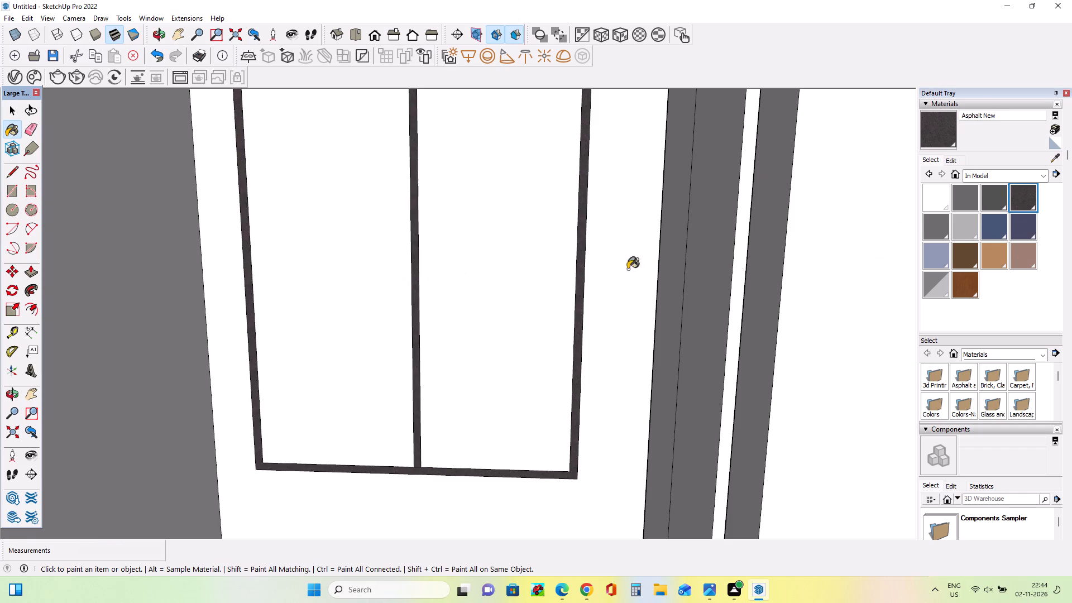
Paint both panes of the niche window with Translucent Glass Gray.
left_click(937, 286)
left_click(465, 314)
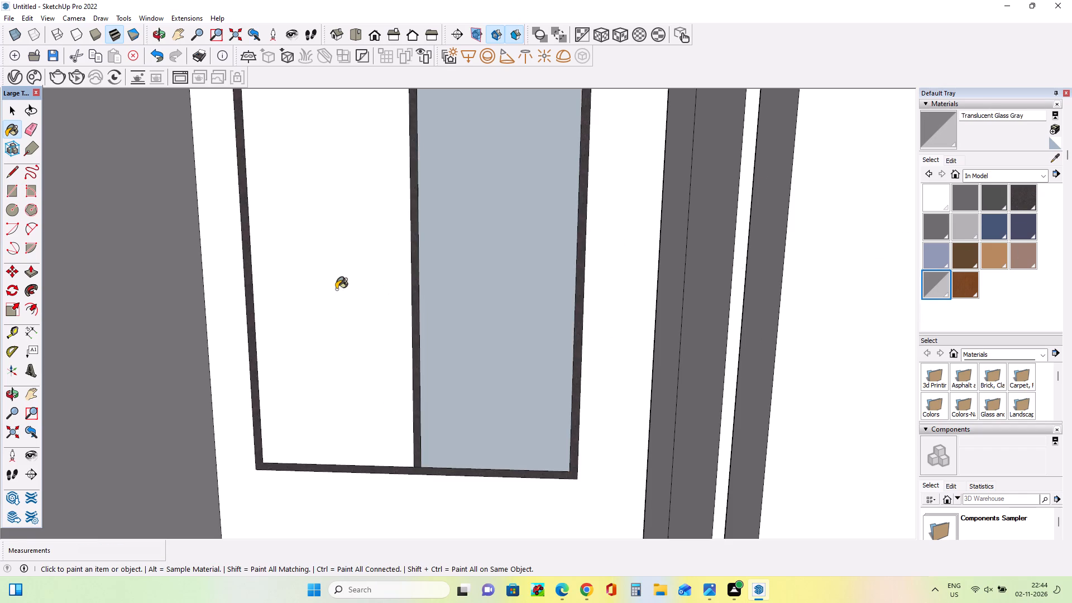
left_click(336, 289)
Compare the front elevation with the reference photo, examining the photo's balcony corner and ground-floor gate area up close.
scroll(514, 333, "down", 20)
scroll(514, 333, "down", 5)
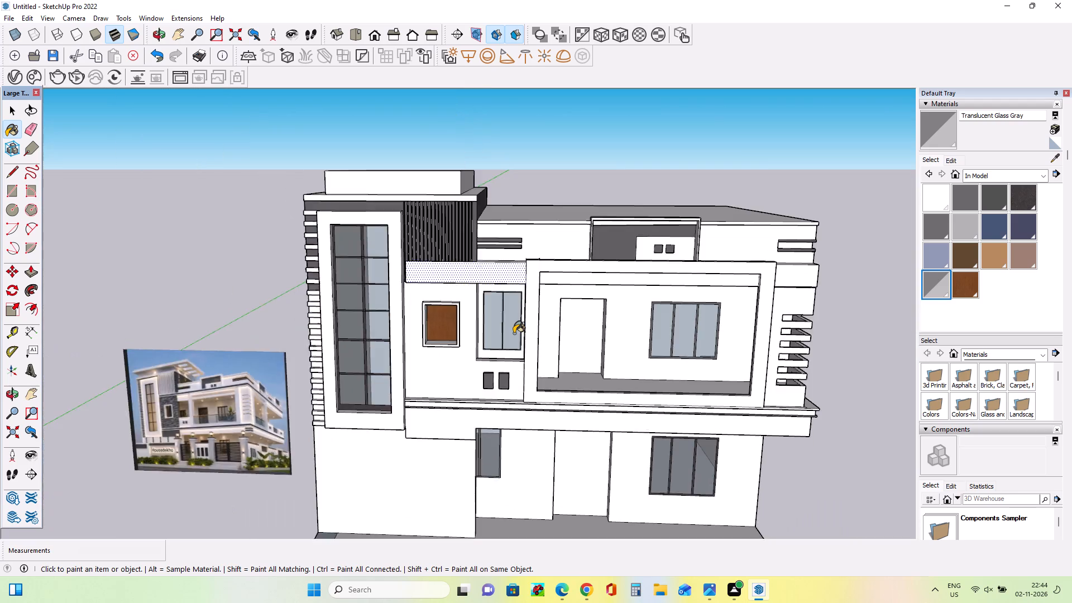
scroll(514, 333, "down", 4)
middle_click_drag(514, 333, 537, 278)
scroll(590, 350, "up", 4)
middle_click_drag(599, 374, 586, 370)
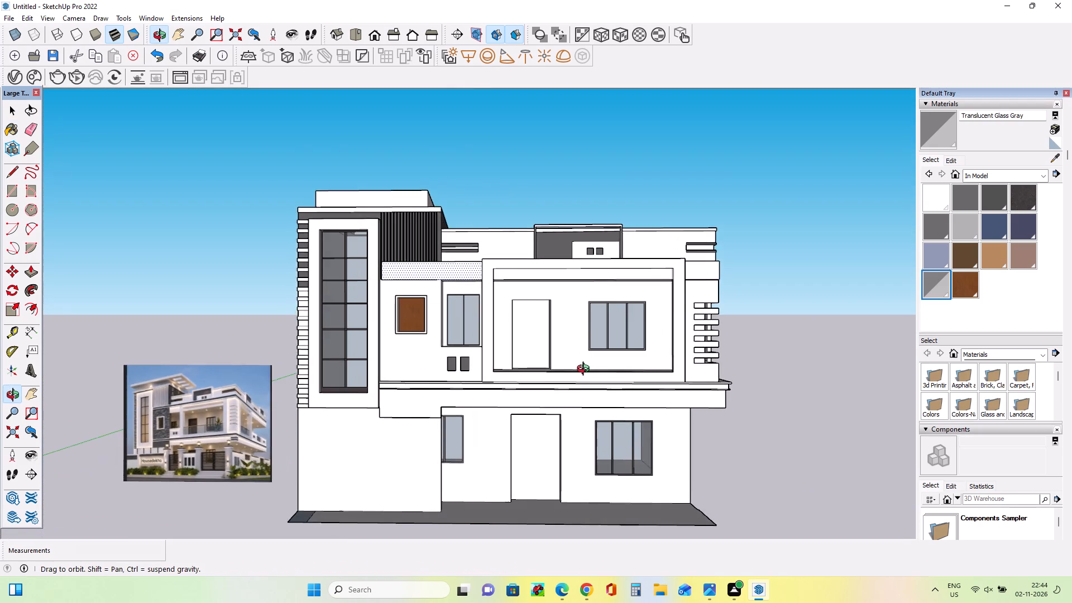
middle_click_drag(586, 370, 544, 370)
middle_click_drag(743, 347, 754, 365)
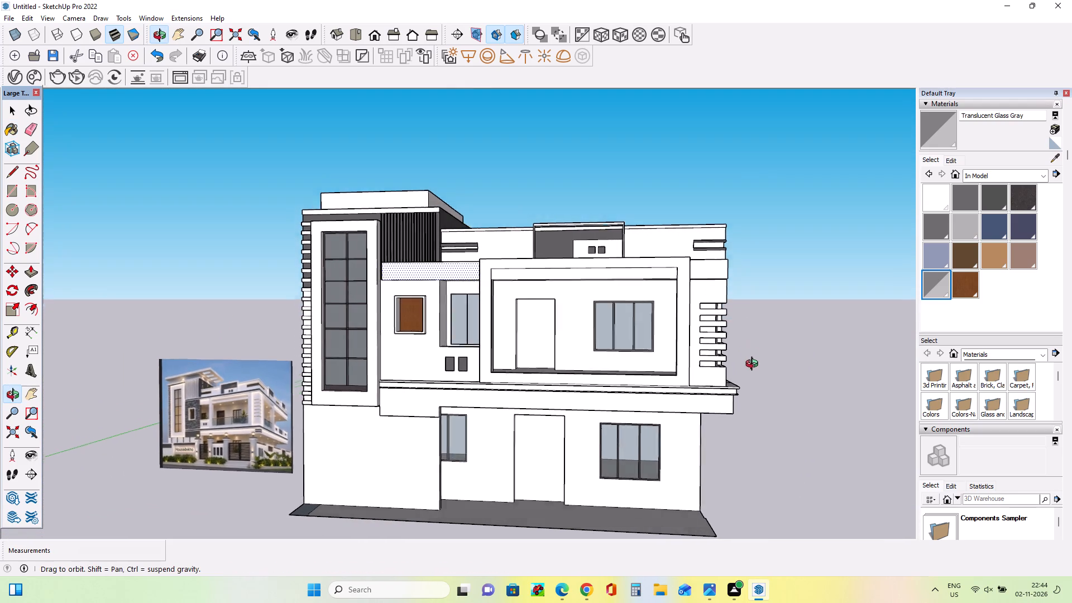
middle_click_drag(754, 365, 793, 370)
scroll(250, 427, "up", 6)
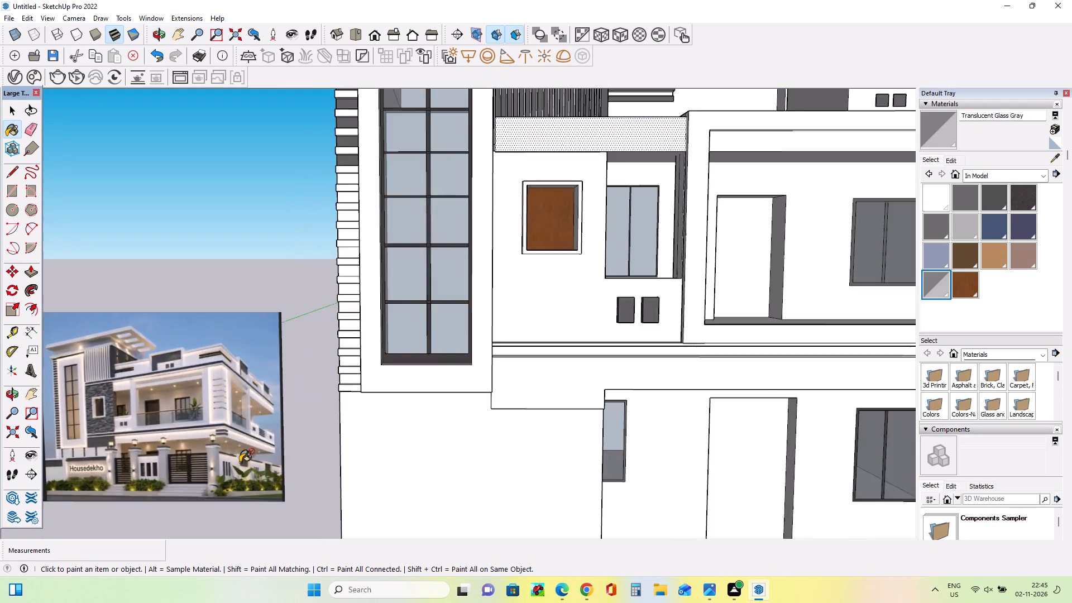
scroll(241, 462, "up", 8)
middle_click_drag(259, 436, 259, 444)
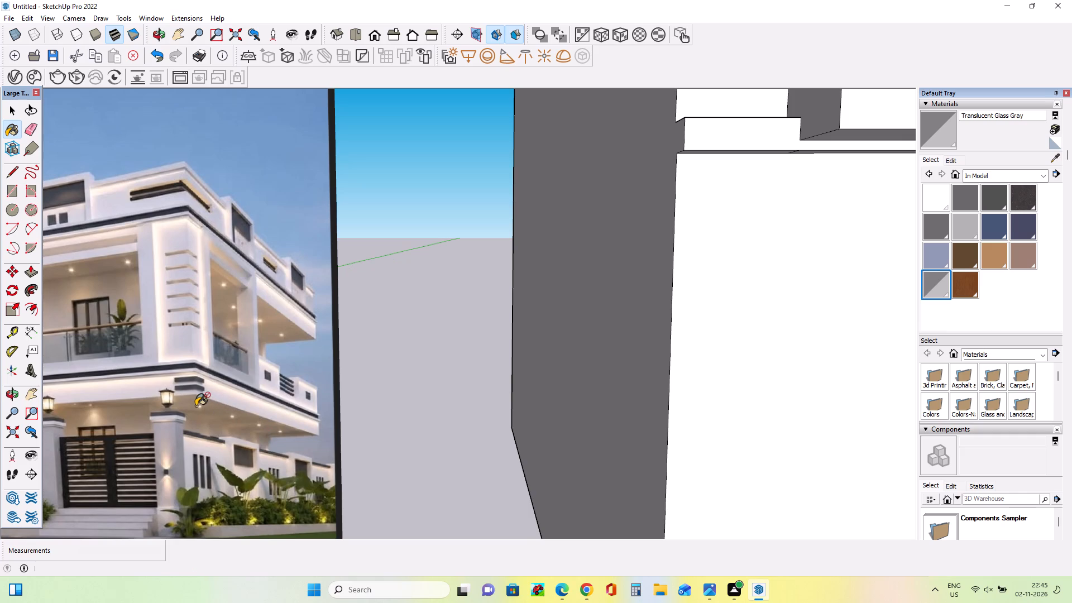
scroll(197, 405, "down", 16)
Push the house's large upper-floor side wall face inward about 2 7/8", undoing the first attempt.
middle_click_drag(566, 455, 420, 455)
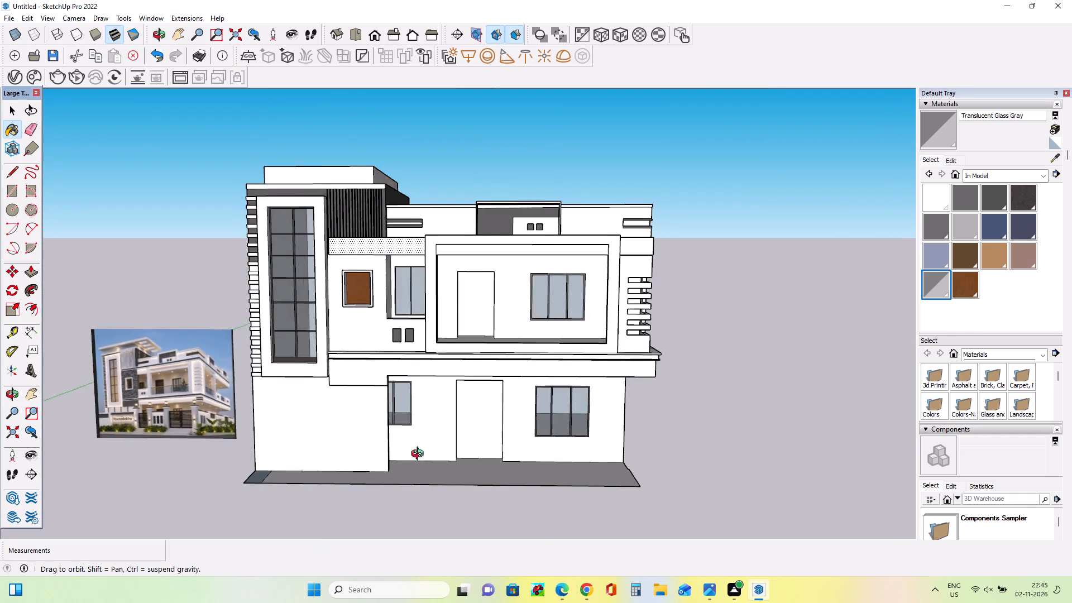
middle_click_drag(420, 455, 150, 440)
middle_click_drag(509, 433, 544, 487)
scroll(599, 444, "up", 4)
middle_click_drag(601, 446, 631, 473)
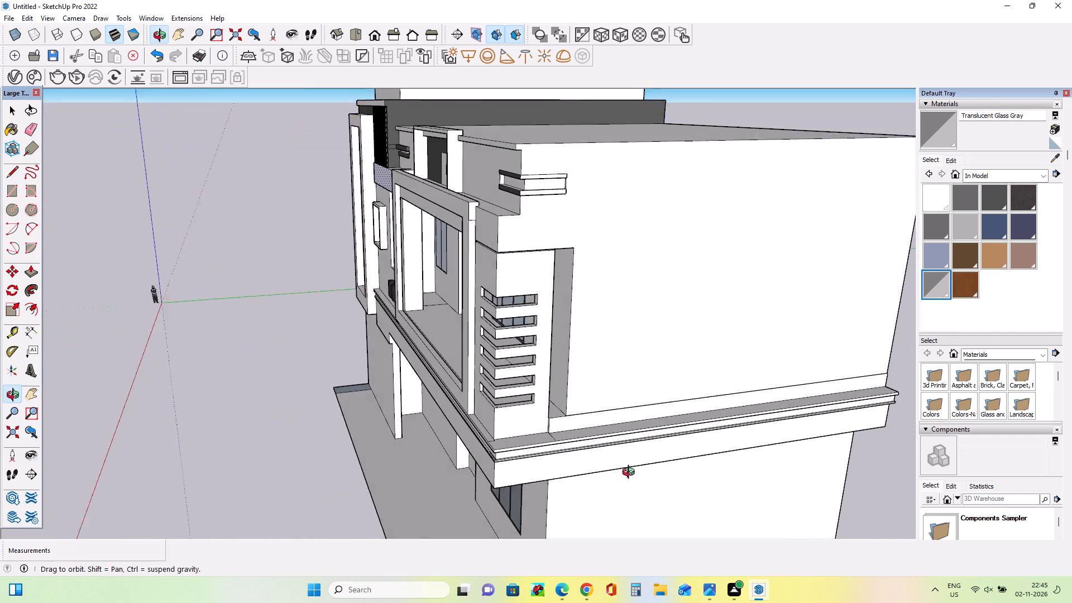
middle_click_drag(631, 473, 636, 478)
left_click(32, 273)
left_click_drag(688, 374, 672, 361)
left_click_drag(678, 381, 673, 367)
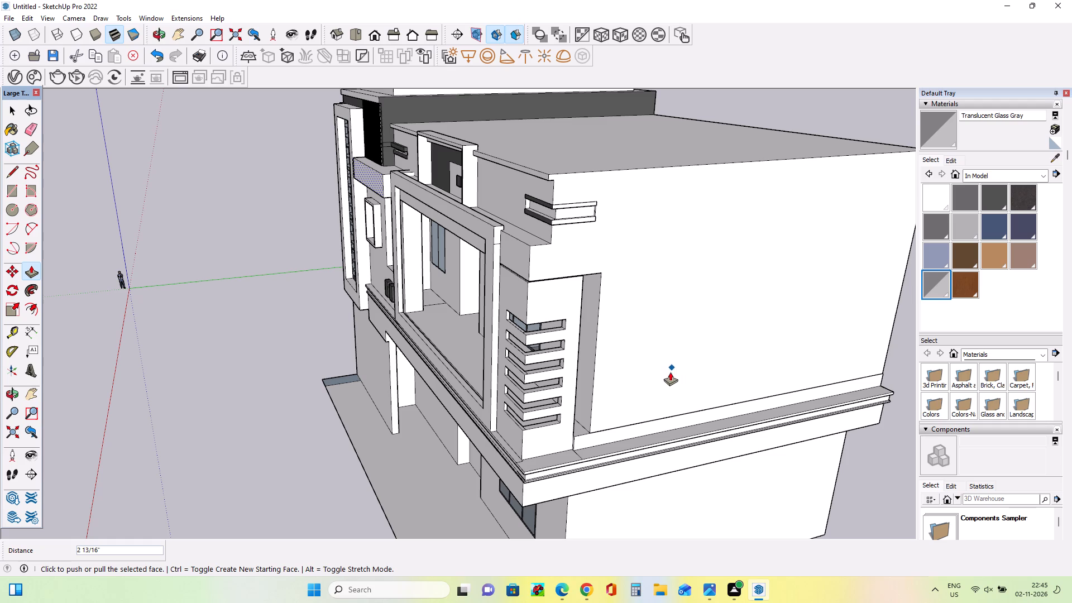
key("ctrl+z")
left_click_drag(662, 382, 654, 377)
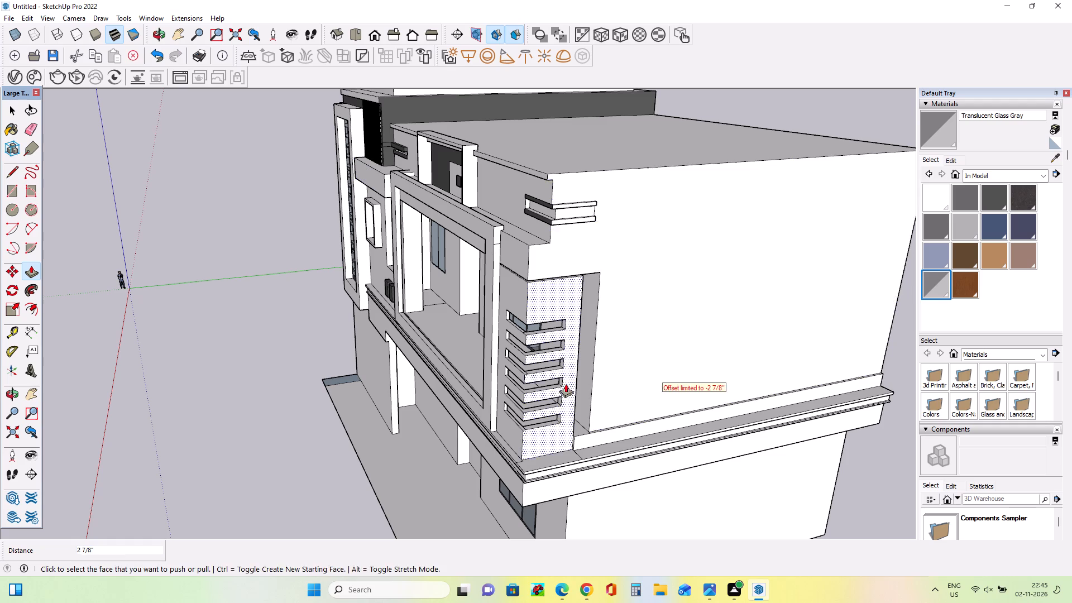
Examine the front elevation and the blank ground-floor wall below the tall window alongside the reference photo.
middle_click_drag(570, 387, 752, 381)
middle_click_drag(560, 340, 753, 277)
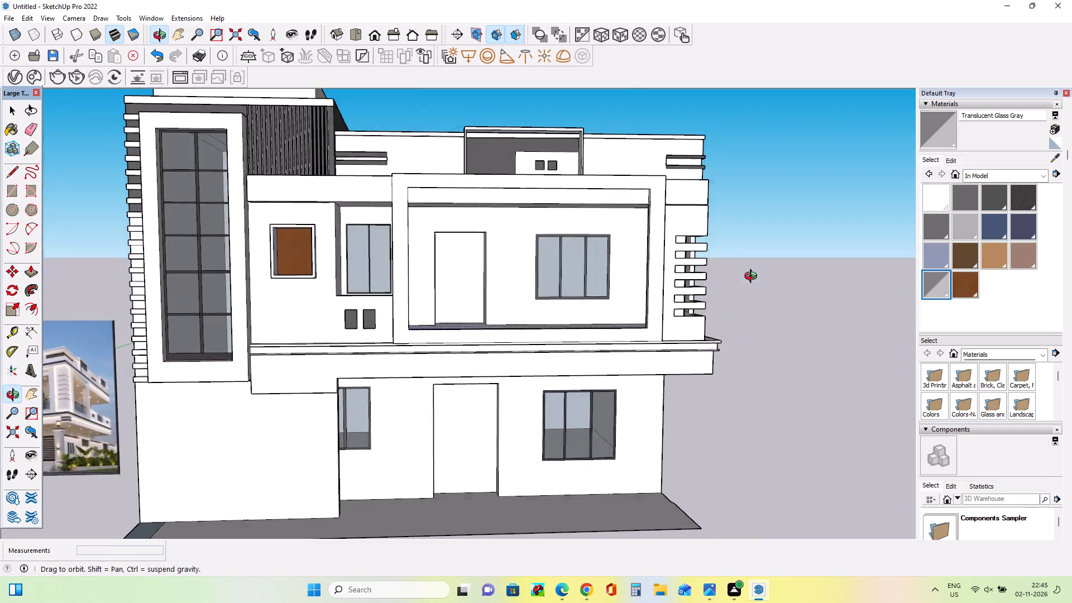
middle_click_drag(753, 277, 765, 288)
scroll(757, 286, "down", 7)
middle_click_drag(710, 416, 707, 428)
scroll(538, 456, "up", 3)
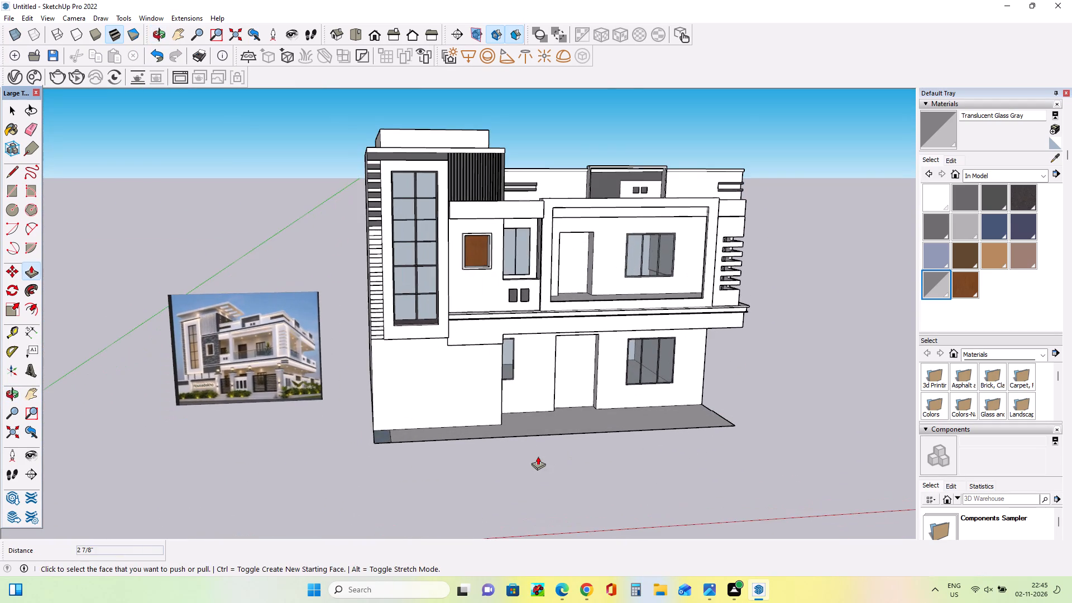
middle_click_drag(537, 456, 513, 447)
scroll(428, 422, "up", 3)
middle_click_drag(432, 421, 445, 445)
scroll(353, 420, "up", 3)
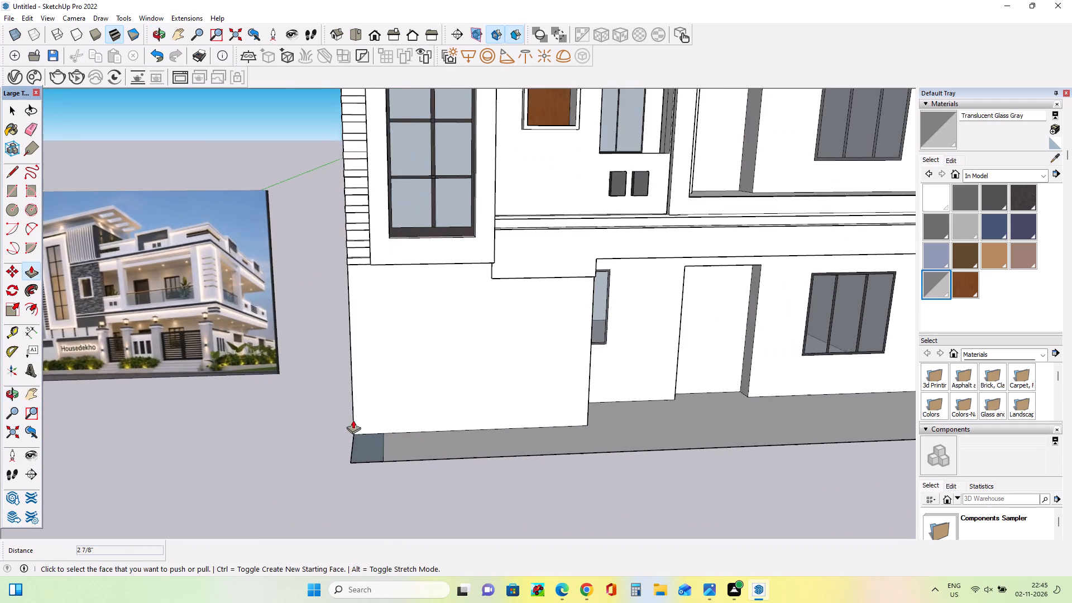
middle_click_drag(357, 413, 384, 342)
scroll(387, 340, "down", 2)
middle_click_drag(539, 349, 538, 361)
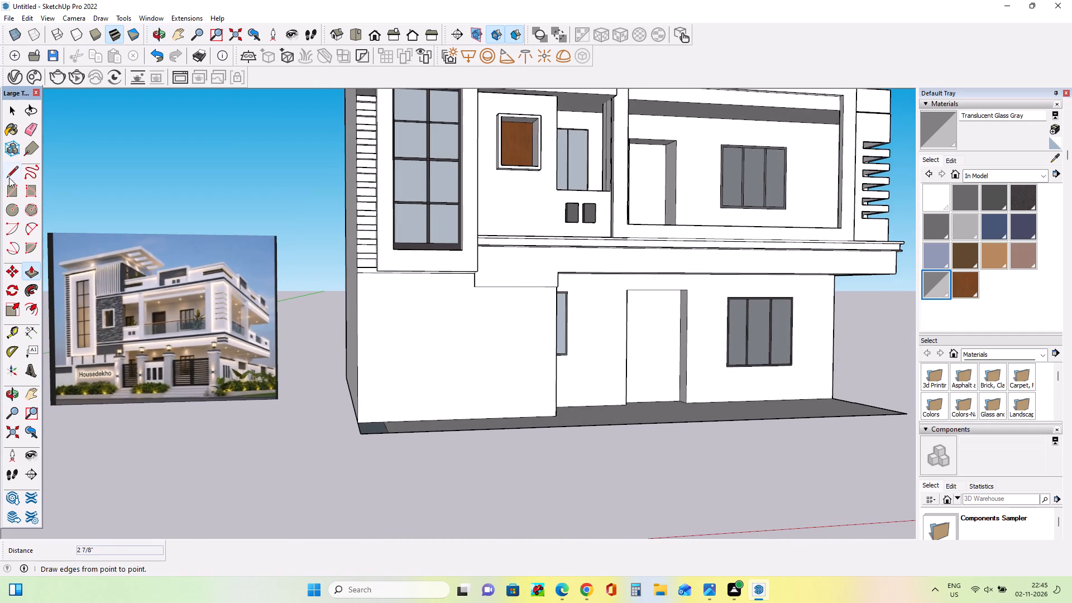
Draw a narrow full-height rectangle on the ground-floor wall below the tall window, about 11 1/2" wide and 22' 9" tall.
left_click(9, 192)
middle_click_drag(468, 328, 456, 252)
scroll(382, 283, "up", 4)
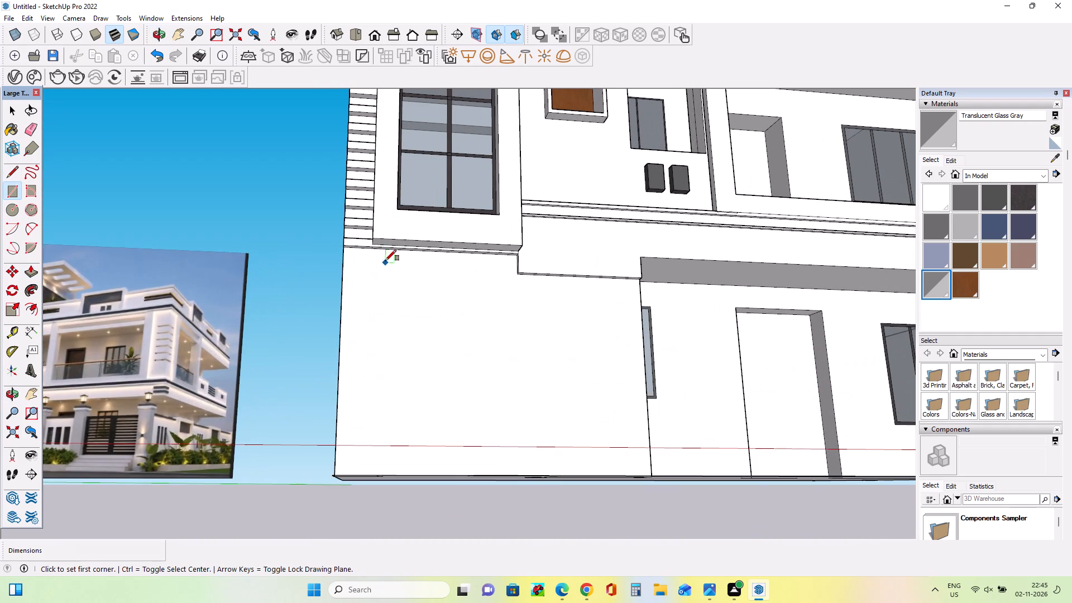
left_click_drag(385, 252, 390, 269)
scroll(432, 366, "down", 1)
middle_click_drag(431, 368, 414, 488)
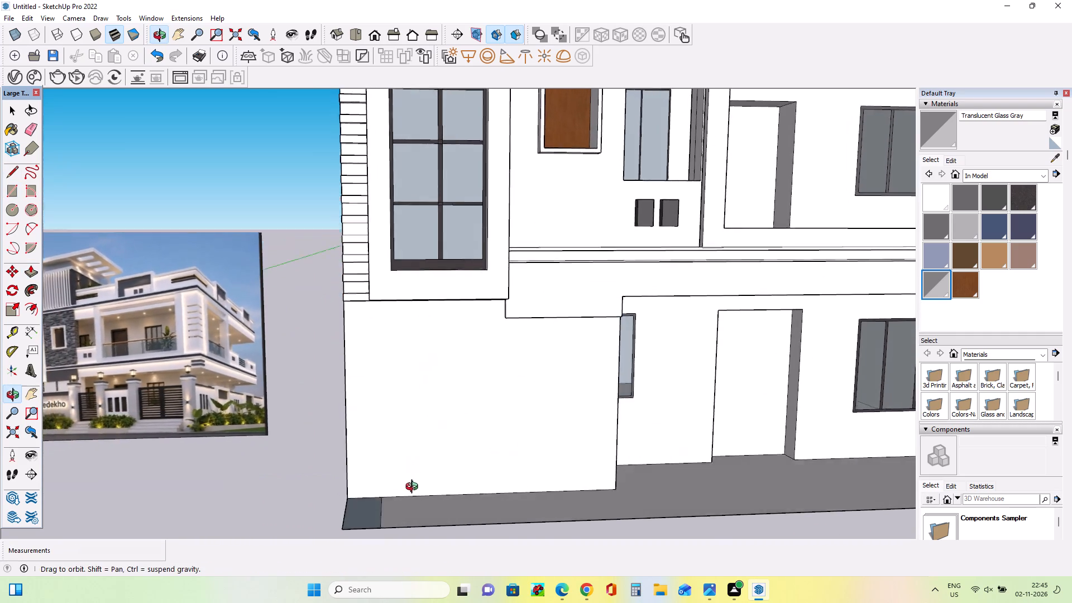
middle_click_drag(414, 488, 414, 496)
scroll(410, 513, "up", 2)
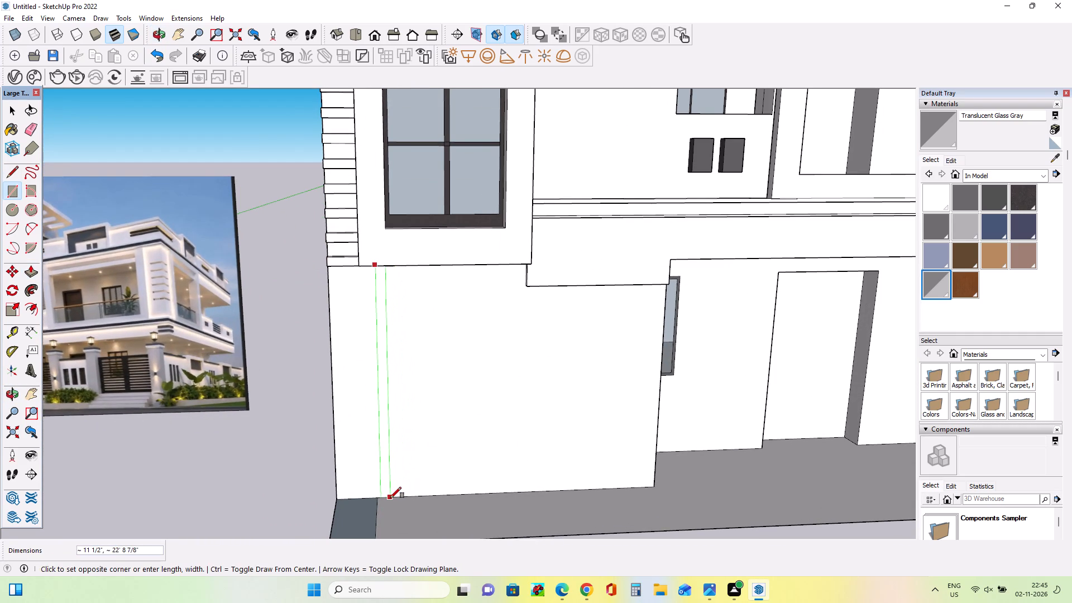
left_click(390, 498)
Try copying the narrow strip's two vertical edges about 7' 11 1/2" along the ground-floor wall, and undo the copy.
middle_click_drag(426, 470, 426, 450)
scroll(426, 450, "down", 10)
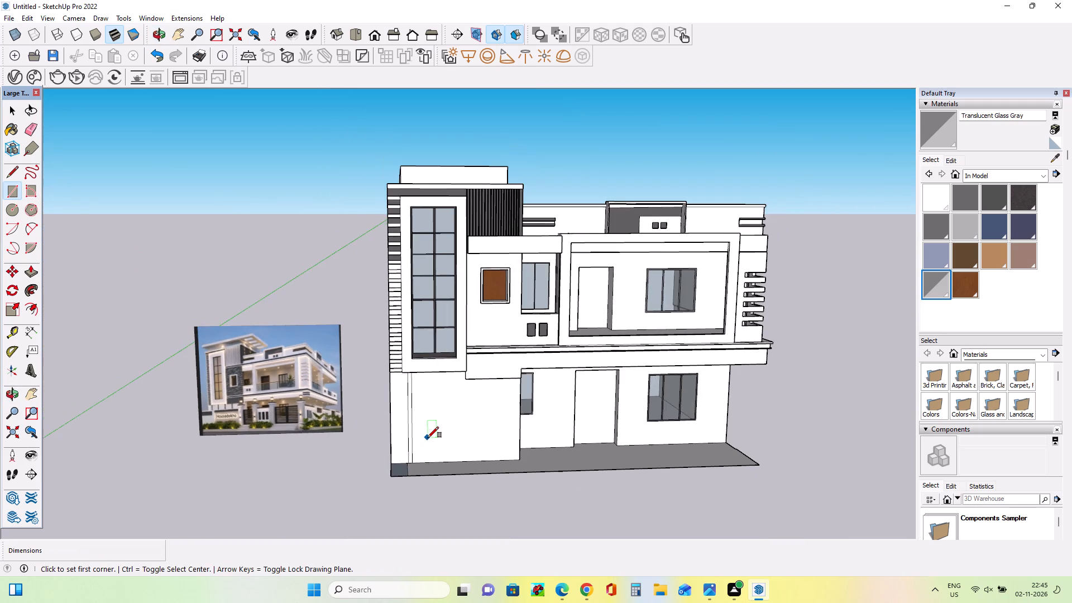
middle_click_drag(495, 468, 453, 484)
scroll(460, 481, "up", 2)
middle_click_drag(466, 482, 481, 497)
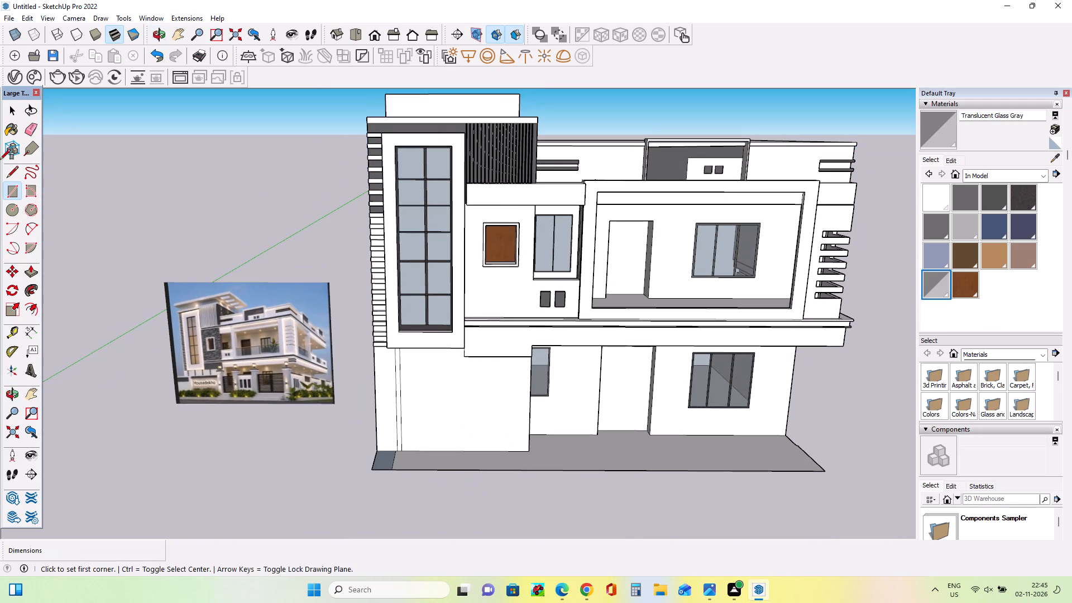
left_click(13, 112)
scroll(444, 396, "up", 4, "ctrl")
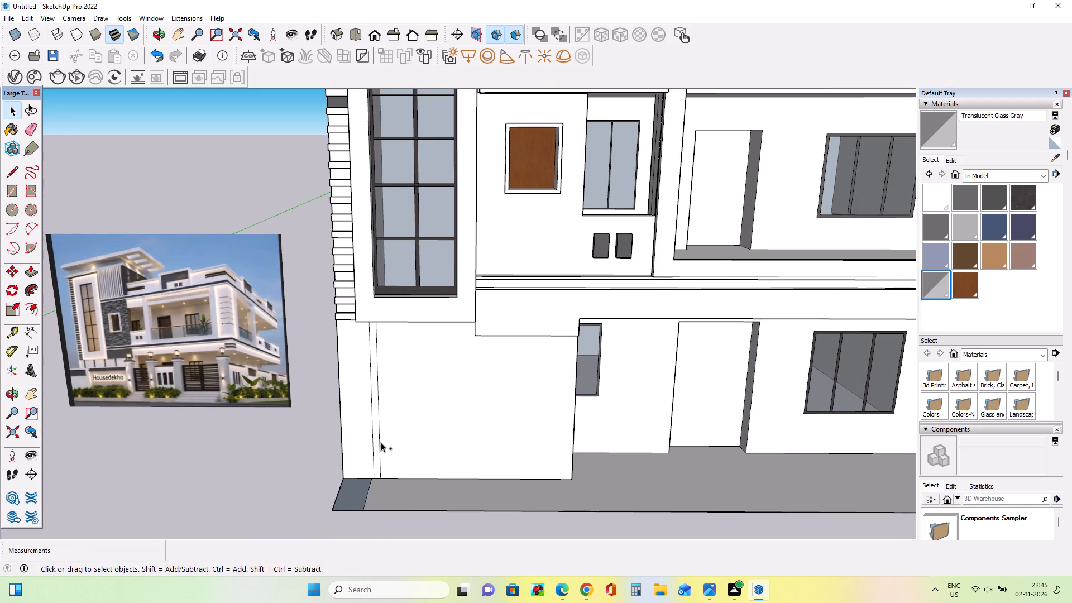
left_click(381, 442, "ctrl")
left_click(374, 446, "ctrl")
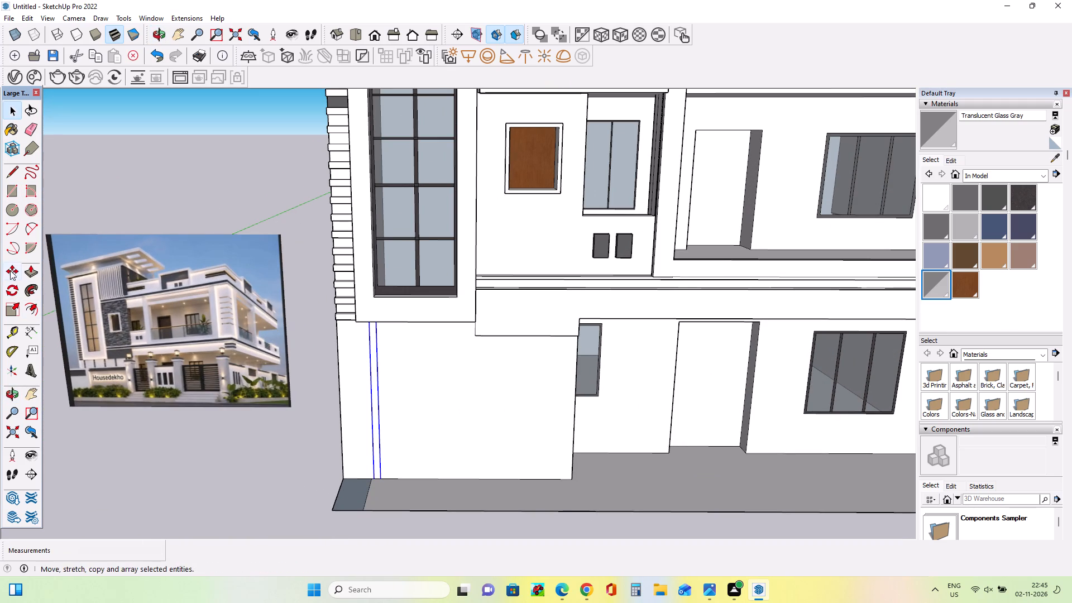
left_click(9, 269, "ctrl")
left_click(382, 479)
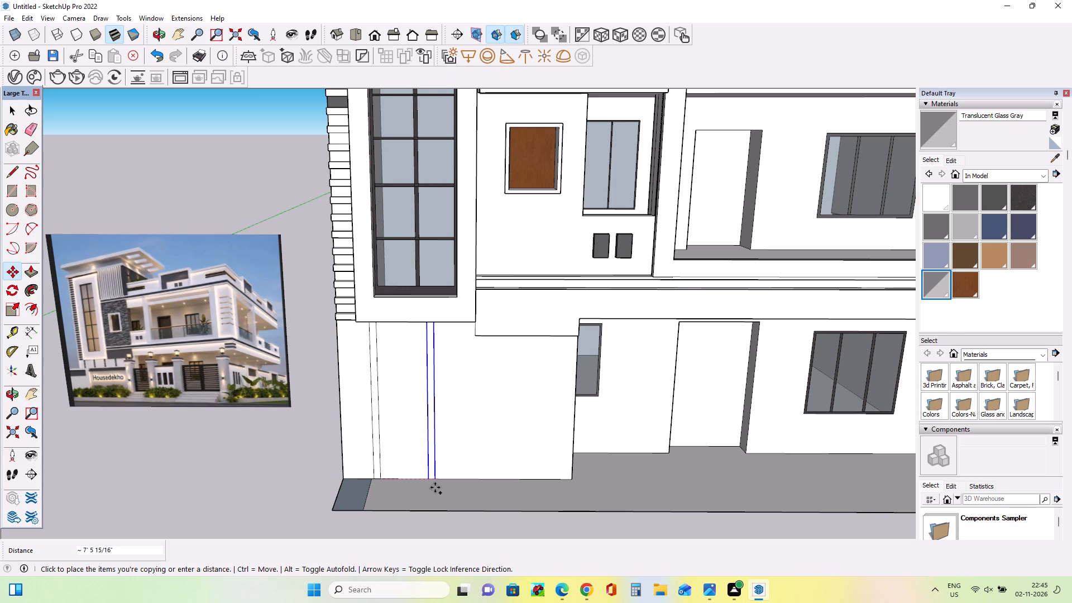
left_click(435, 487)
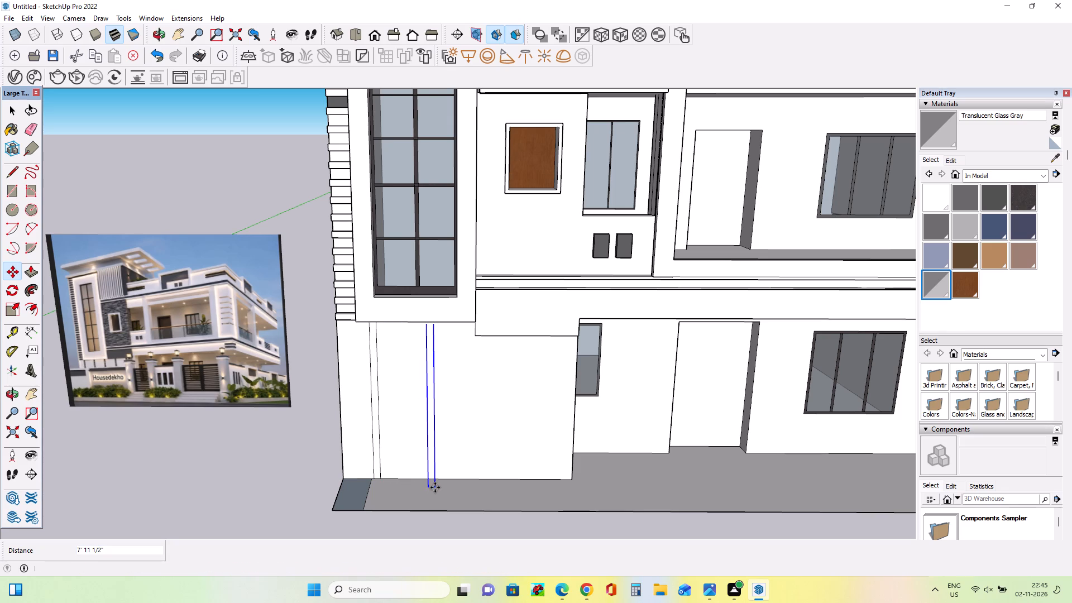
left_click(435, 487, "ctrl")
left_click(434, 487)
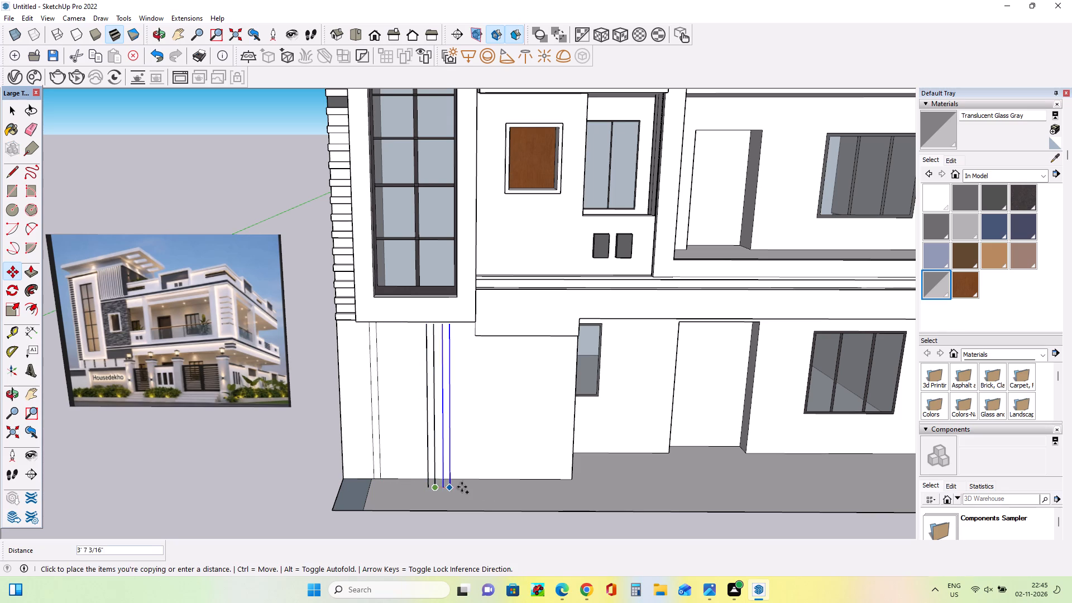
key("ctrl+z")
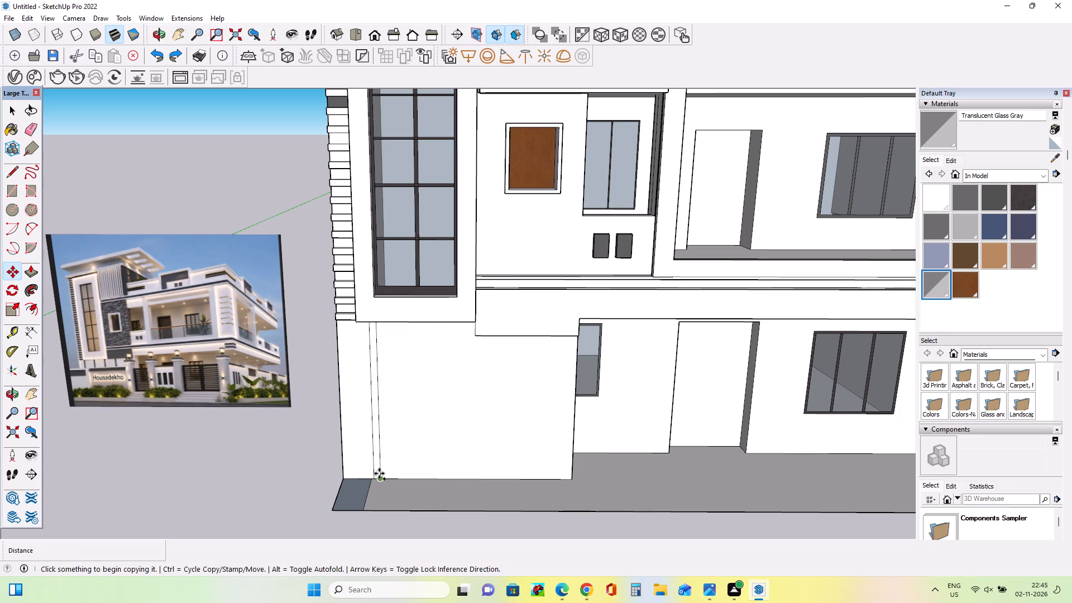
Copy the narrow strip's two vertical edges about 6' 2 11/16" along the ground-floor wall toward the porch.
left_click(15, 114)
scroll(398, 401, "up", 4)
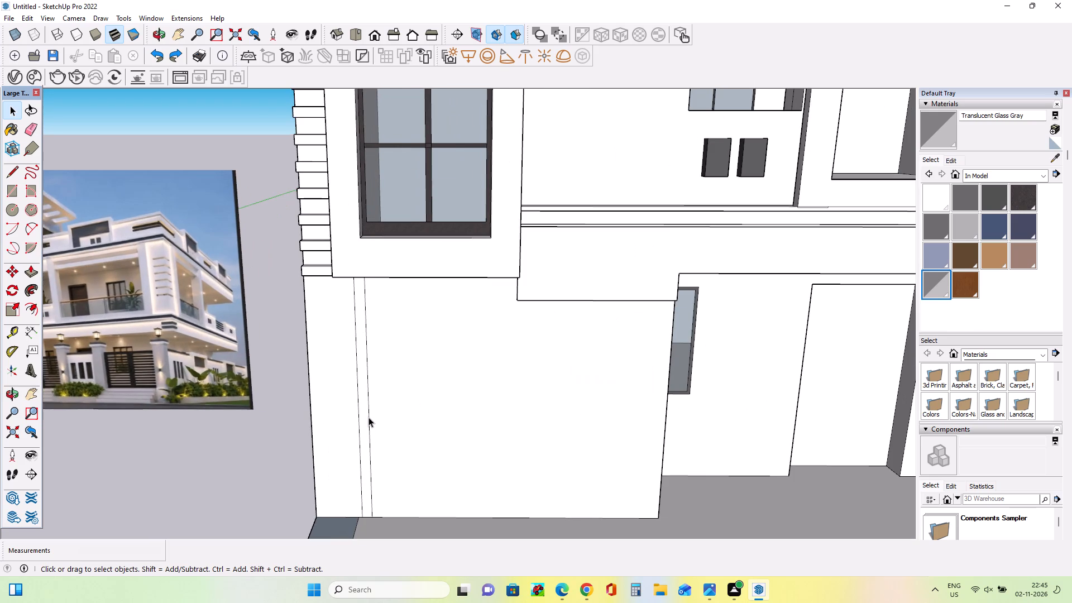
left_click(368, 417)
left_click(359, 424, "ctrl")
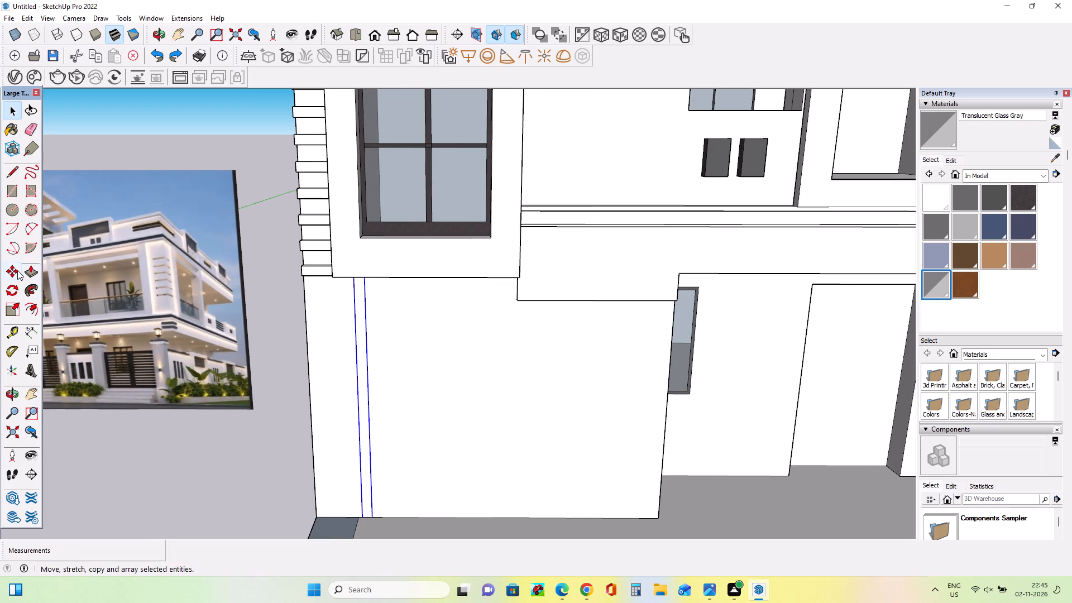
left_click(17, 270)
scroll(433, 370, "down", 6)
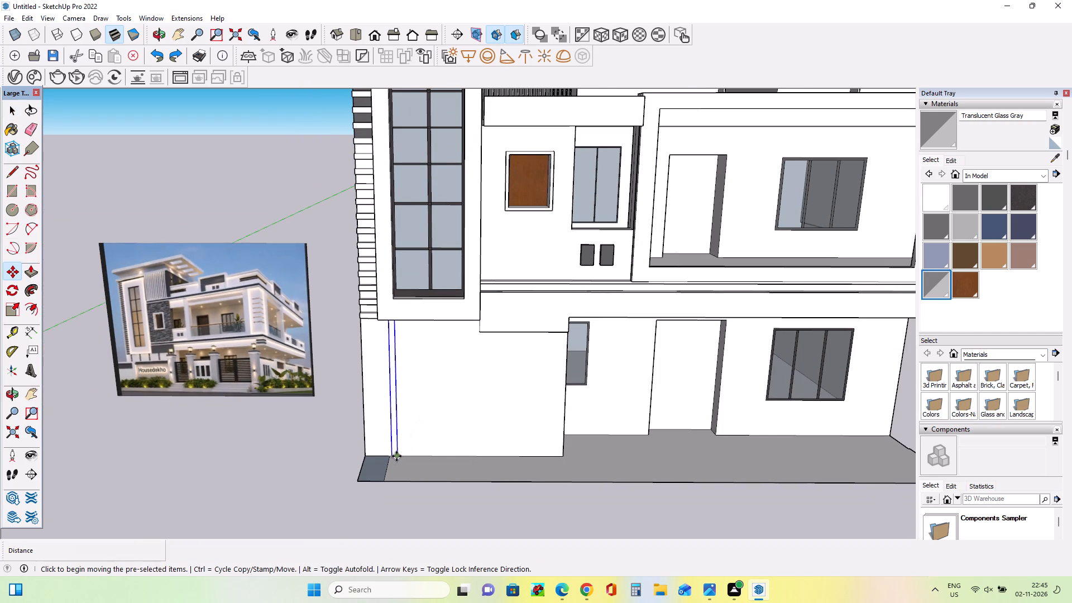
left_click(396, 456)
left_click(437, 458)
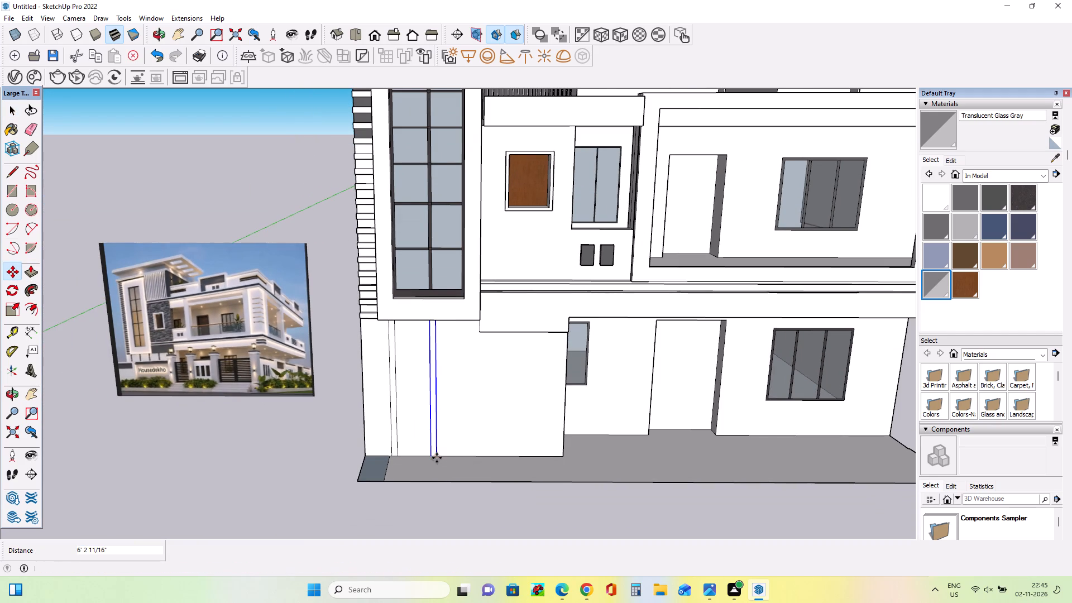
Place the strip copy and copy its two edges twice more toward the porch, the last about 7' 4 5/16" further along.
left_click(437, 458)
left_click(437, 458)
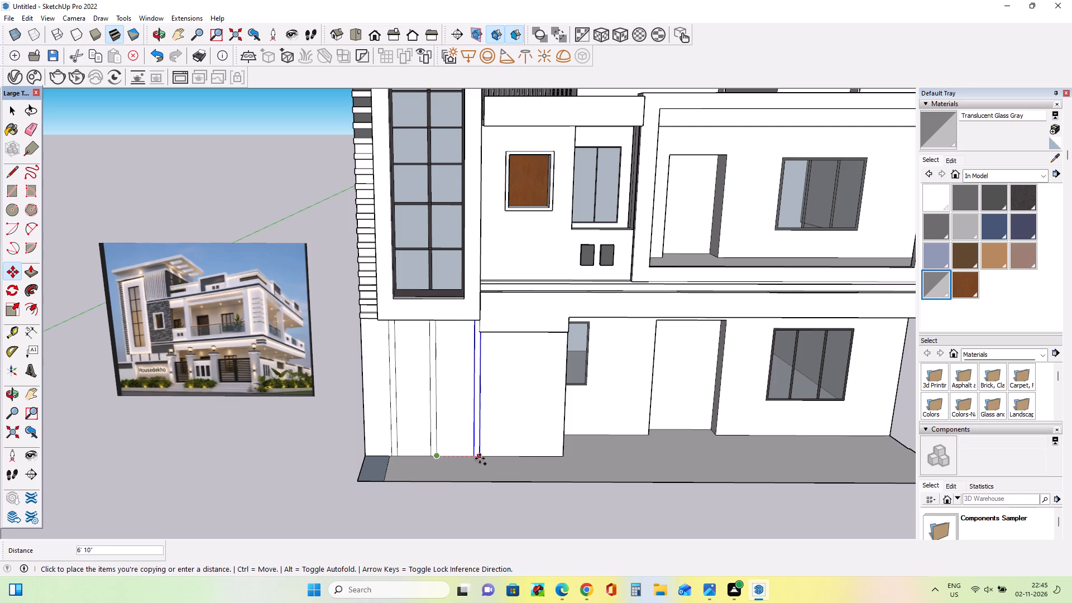
left_click(487, 458)
left_click(487, 458)
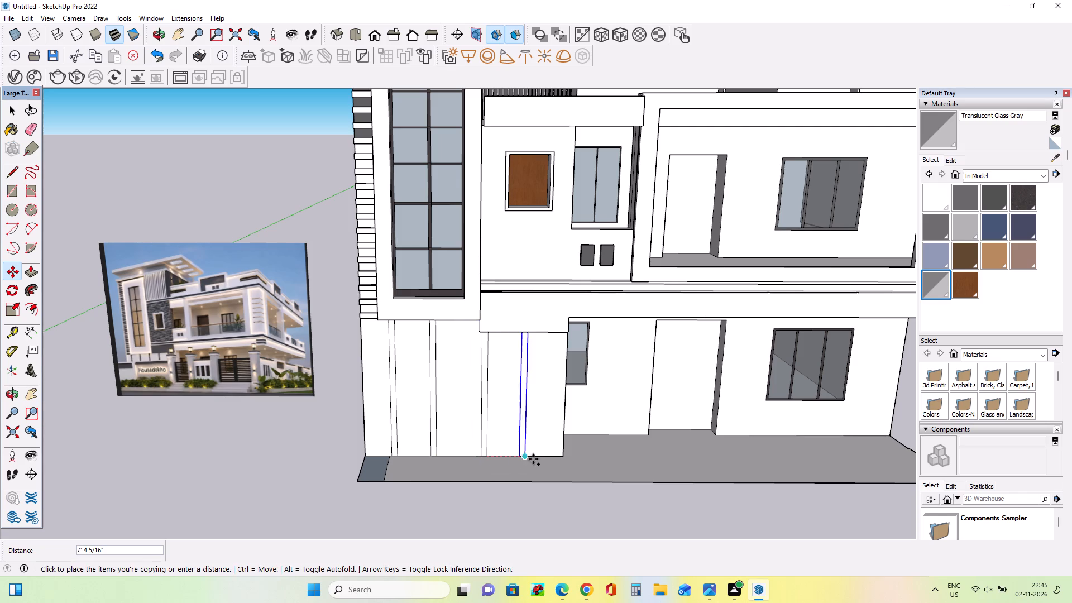
left_click(533, 459)
Paint the four narrow vertical strips on the ground-floor wall with 0135_DarkGray.
middle_click_drag(432, 448, 479, 417)
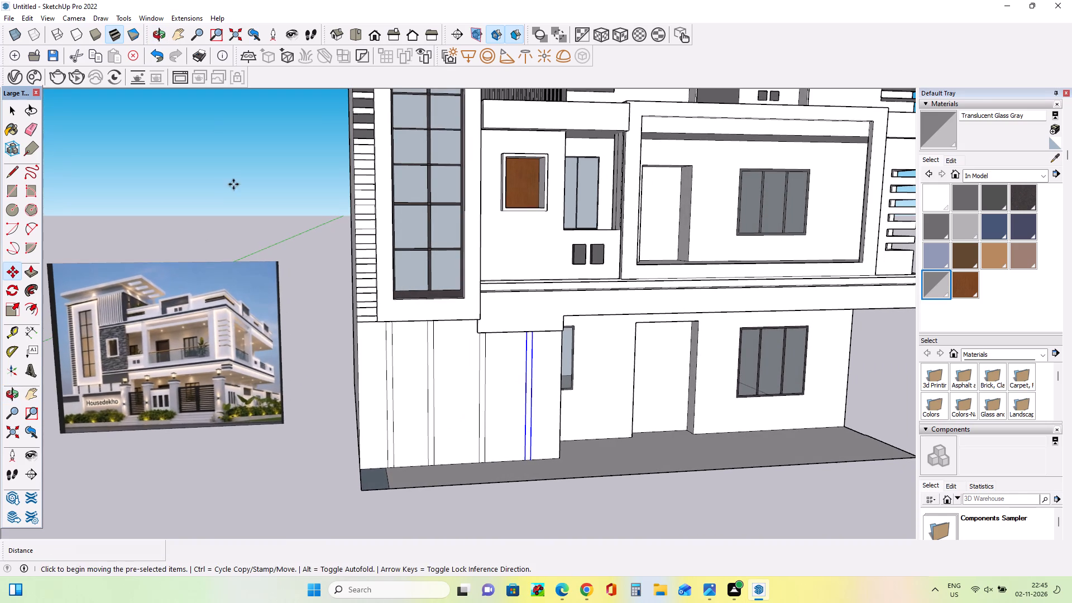
left_click(8, 112)
left_click(996, 201)
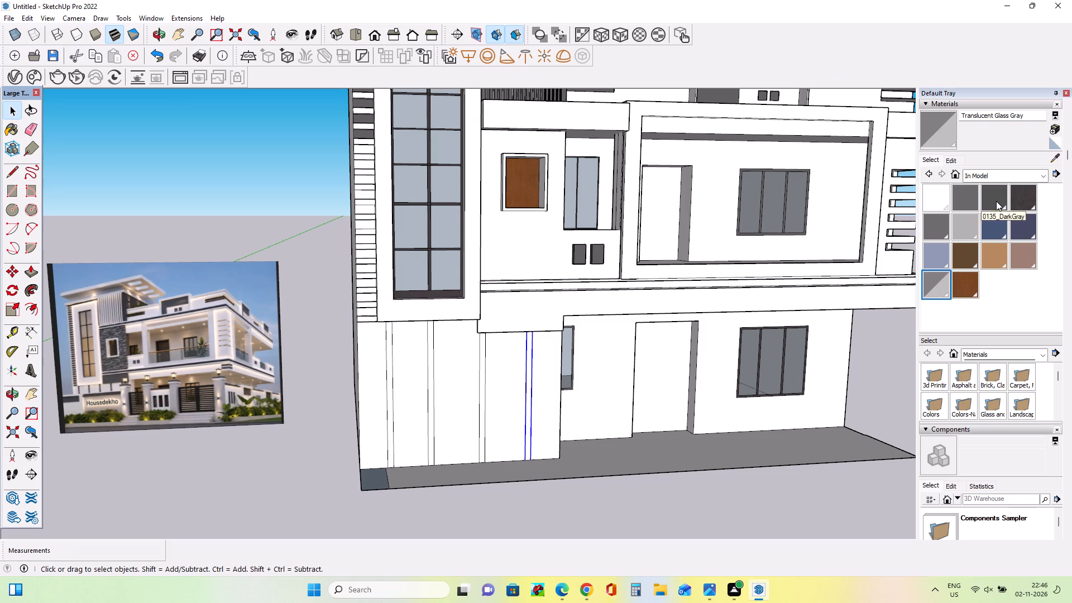
left_click(530, 422)
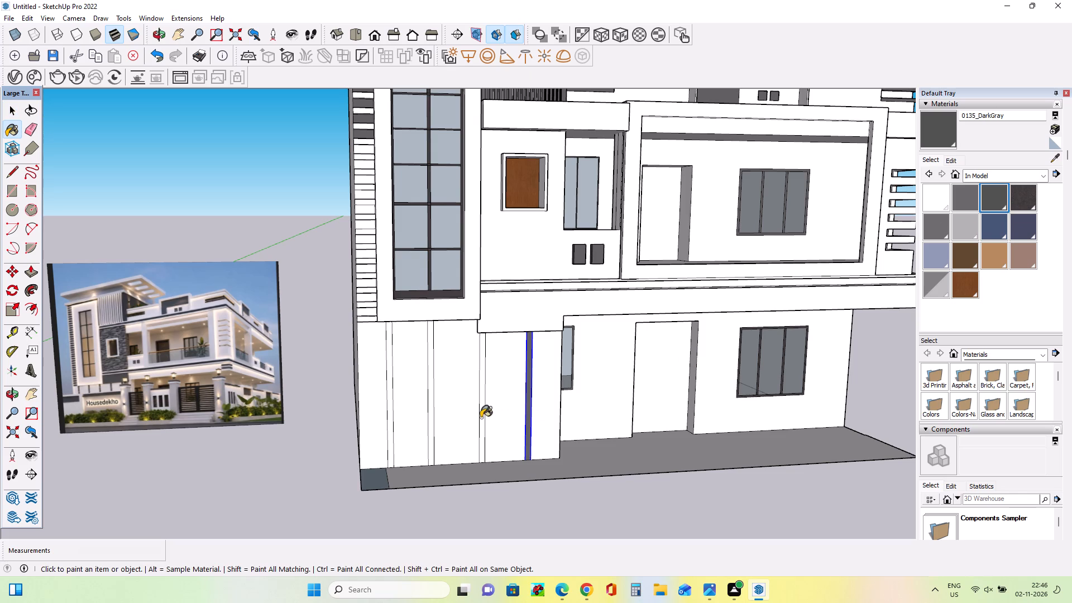
left_click(481, 418)
left_click(430, 412)
left_click(389, 408)
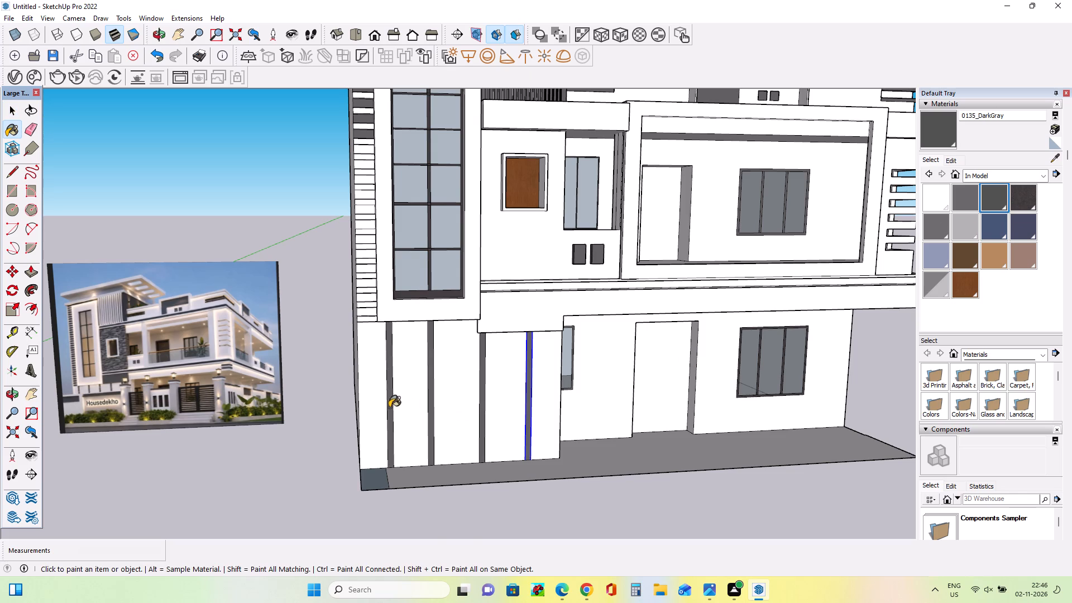
Examine the front elevation and the boundary wall, pillars and gates in the reference photo.
scroll(427, 344, "down", 9)
middle_click_drag(651, 344, 538, 350)
middle_click_drag(633, 343, 672, 331)
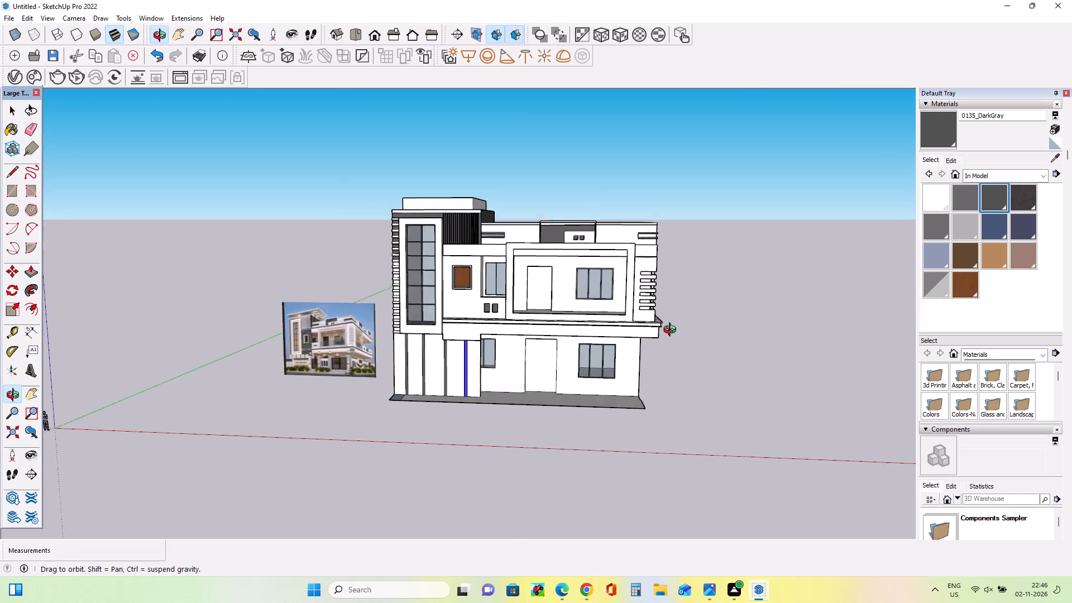
middle_click_drag(672, 331, 679, 328)
scroll(671, 305, "up", 3)
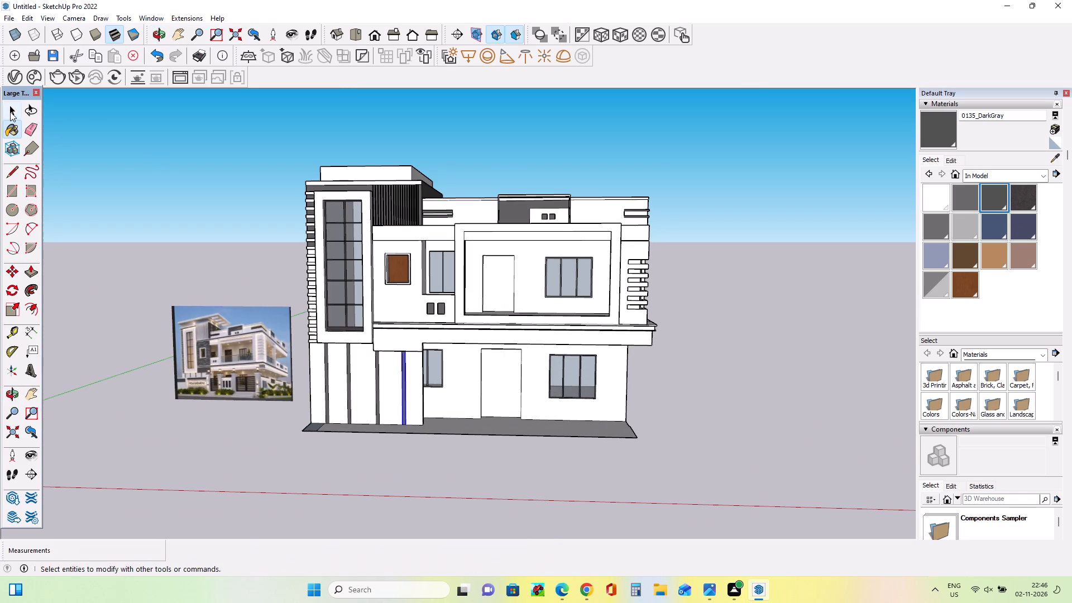
left_click(10, 112)
left_click(285, 165)
middle_click_drag(467, 310, 477, 344)
scroll(403, 471, "up", 3)
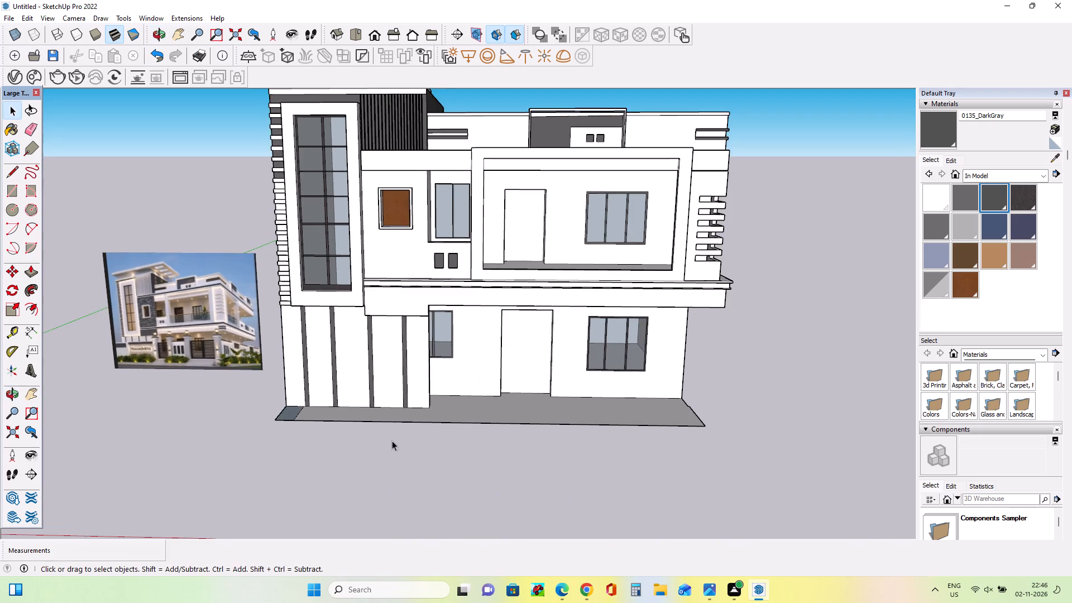
middle_click_drag(494, 400, 506, 421)
scroll(97, 326, "up", 12)
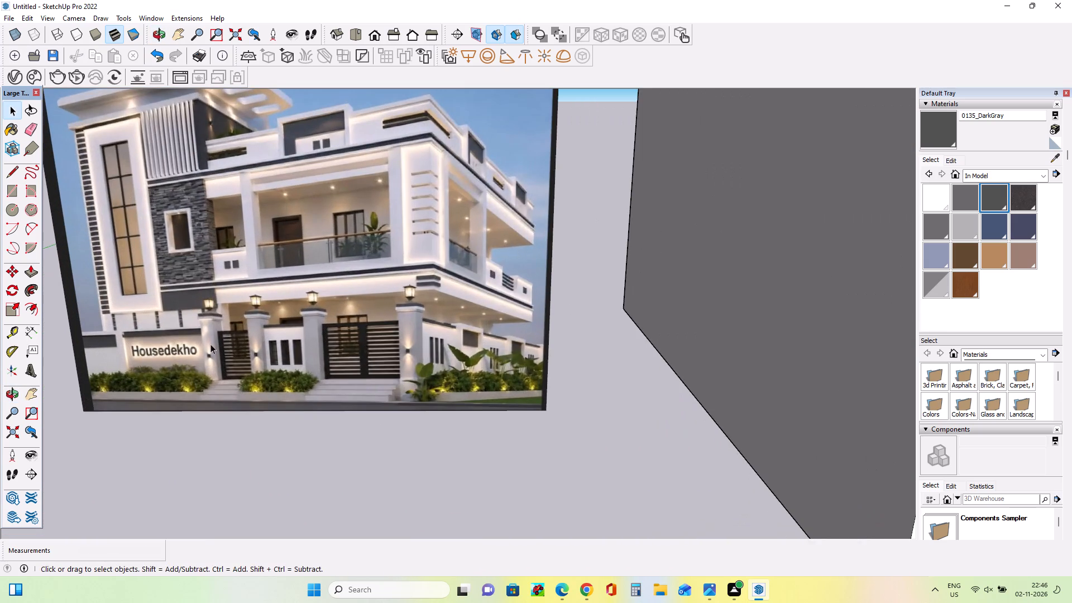
scroll(216, 343, "down", 12)
middle_click_drag(248, 386, 259, 355)
middle_click_drag(461, 426, 465, 464)
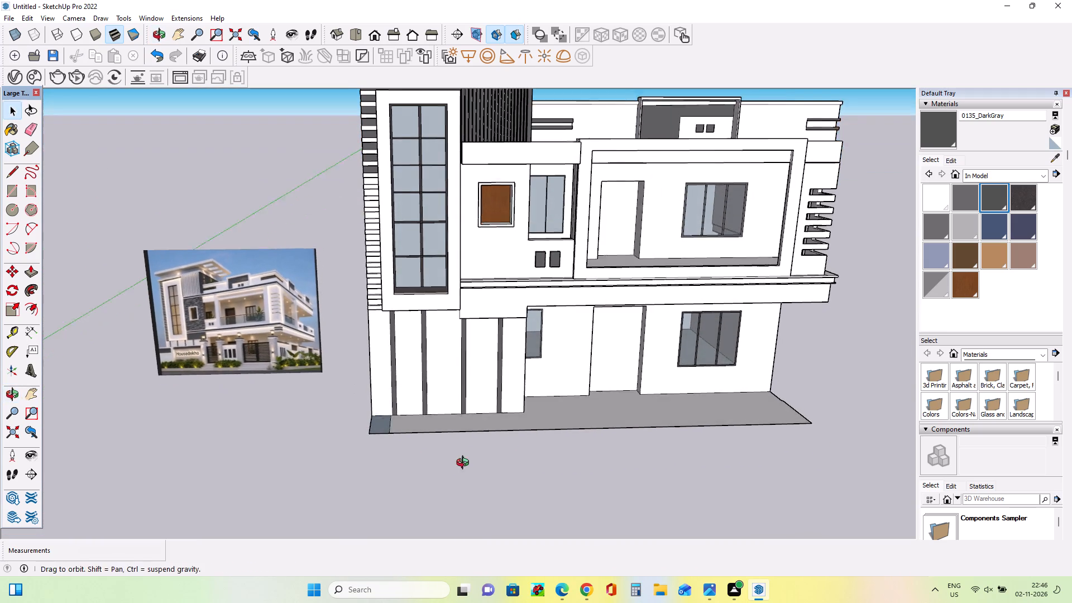
middle_click_drag(465, 464, 468, 474)
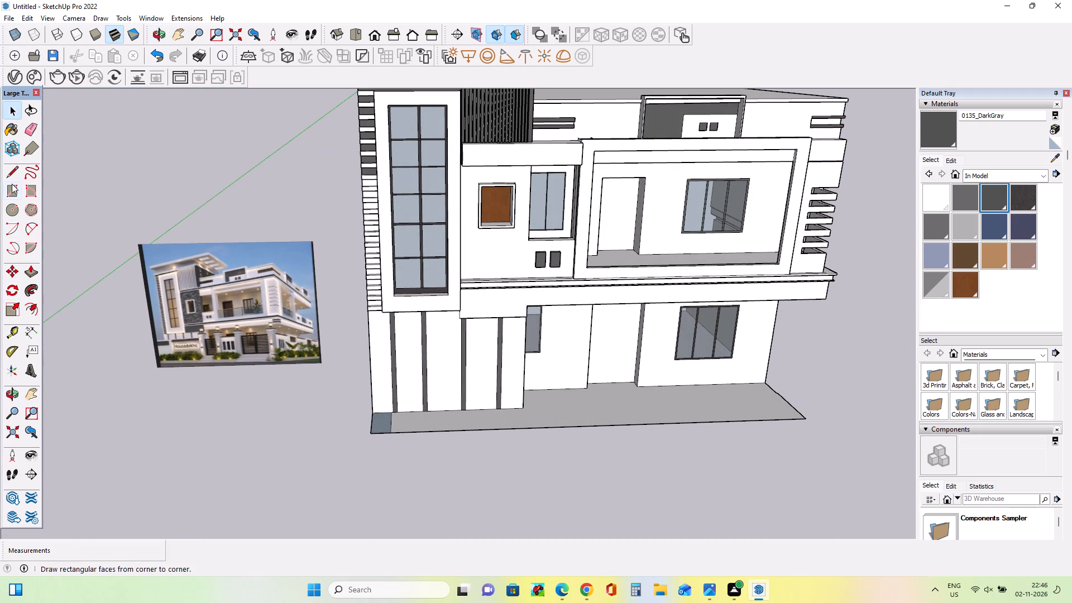
Draw a rectangle along the ground slab's front edge from the corner below the tall window, about 31' 8" long and 3' 7 3/4" deep.
left_click(12, 184)
middle_click_drag(499, 413, 503, 472)
scroll(366, 423, "up", 4)
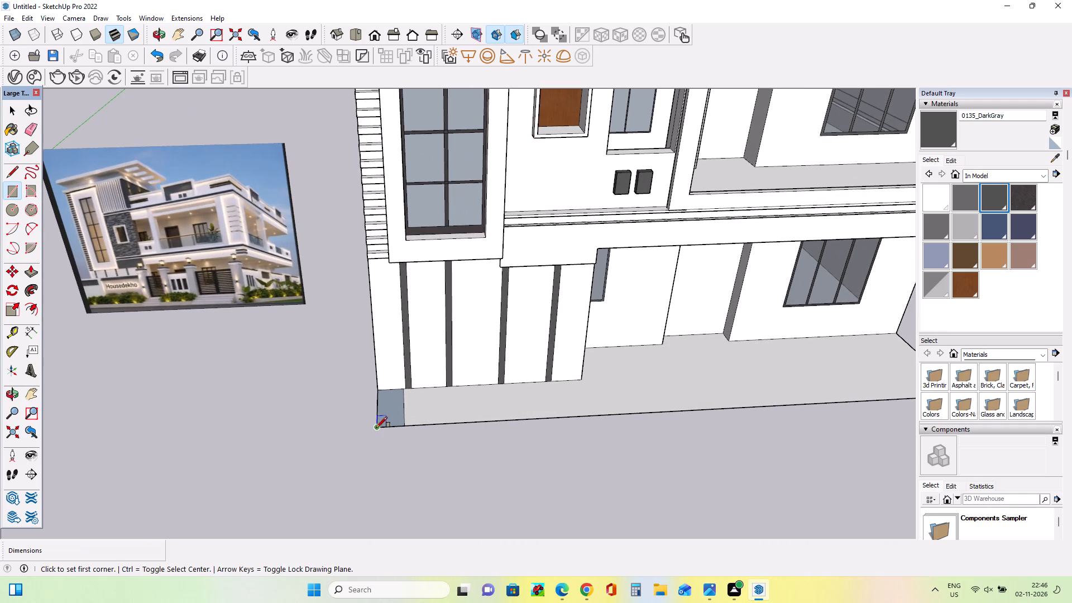
left_click(376, 428)
scroll(415, 417, "down", 5)
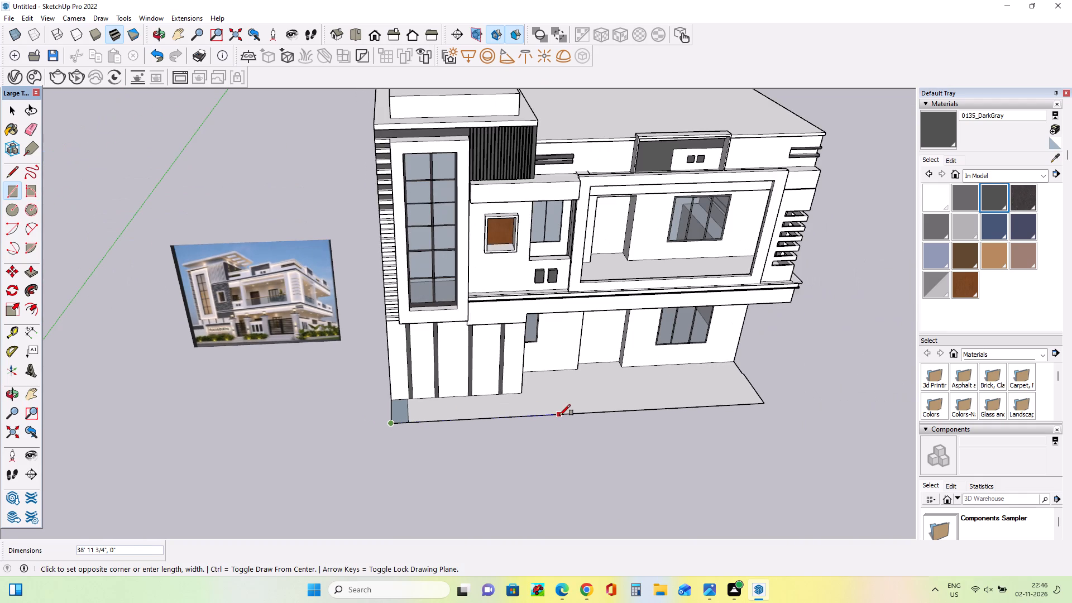
middle_click_drag(559, 415, 583, 333)
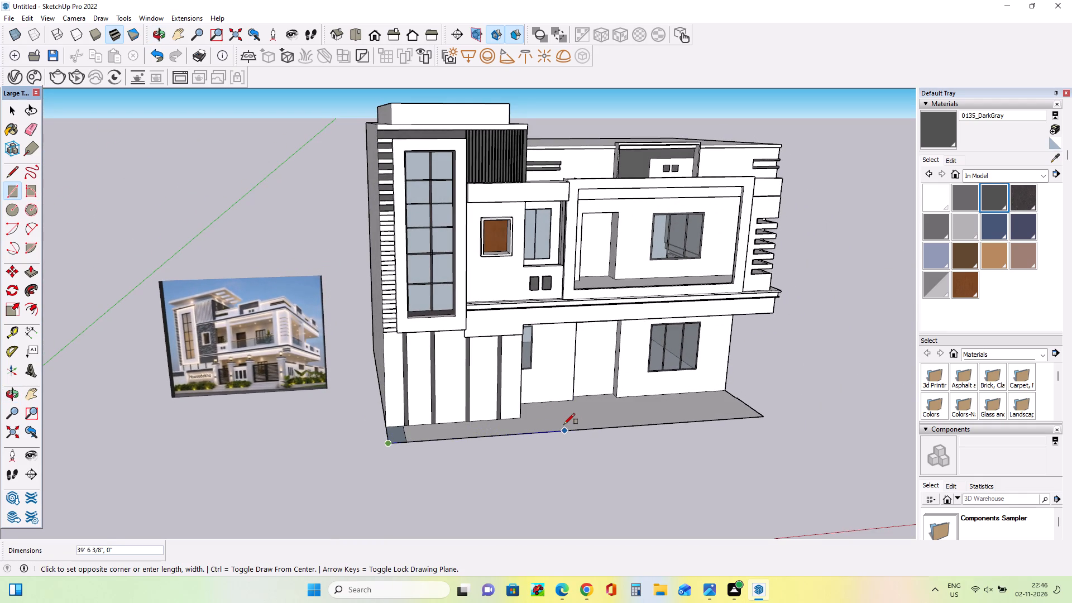
scroll(538, 429, "up", 4)
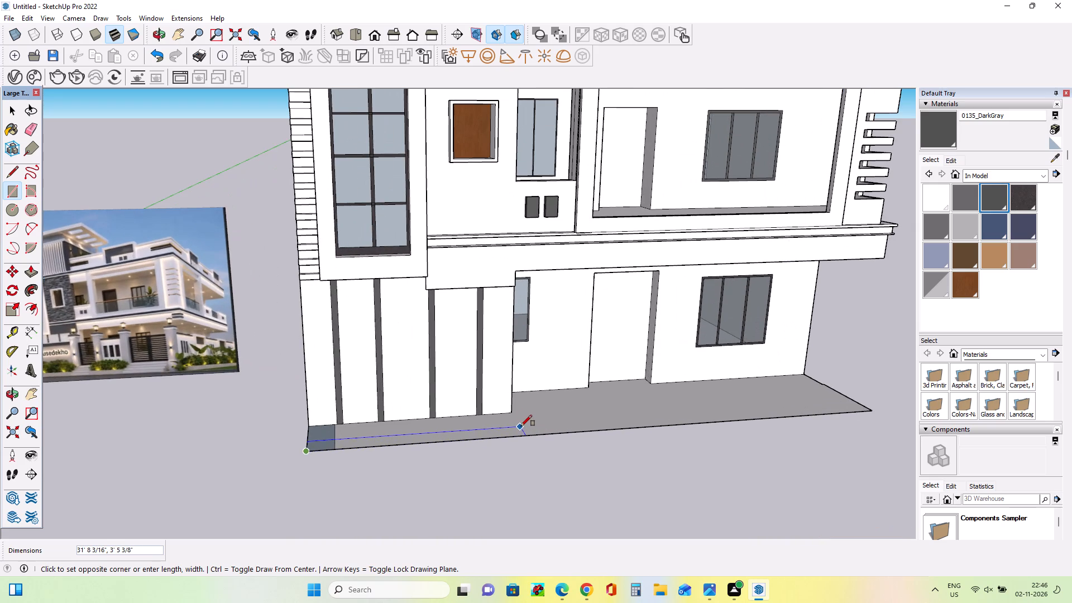
left_click(521, 426)
Draw an adjoining rectangle along the slab's front edge toward the porch side, about 11' 11" long and 3' 7 3/4" deep.
middle_click_drag(561, 438, 561, 457)
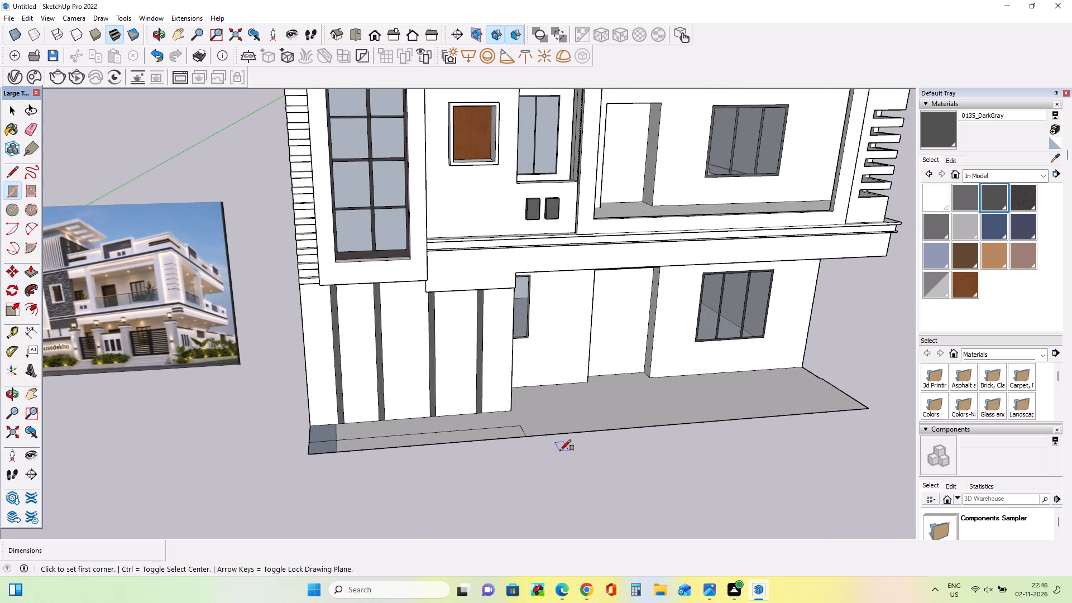
middle_click_drag(560, 450, 547, 479)
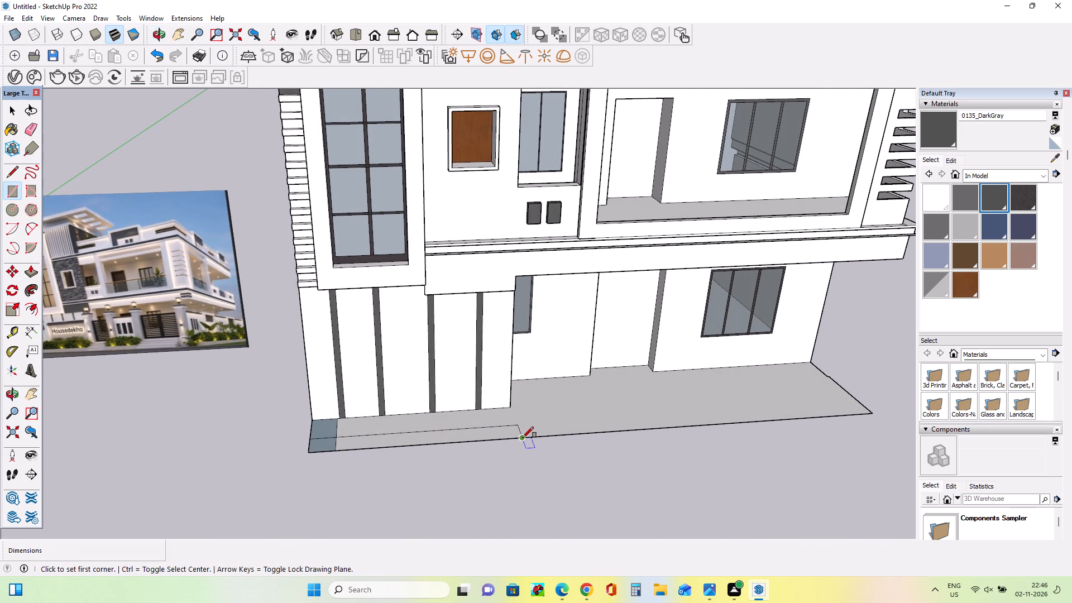
left_click(523, 438)
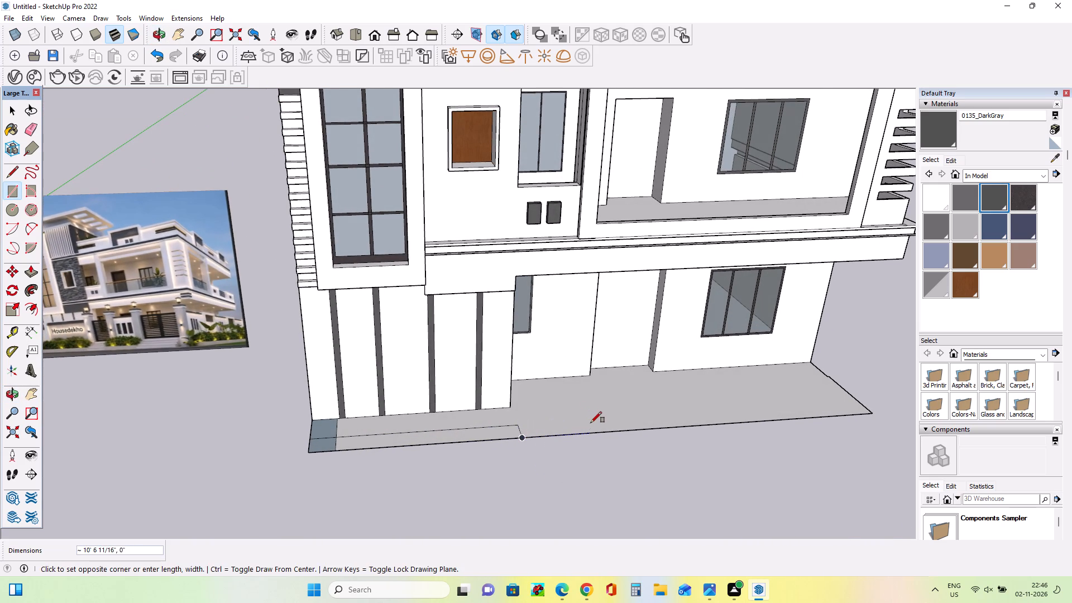
left_click(592, 419)
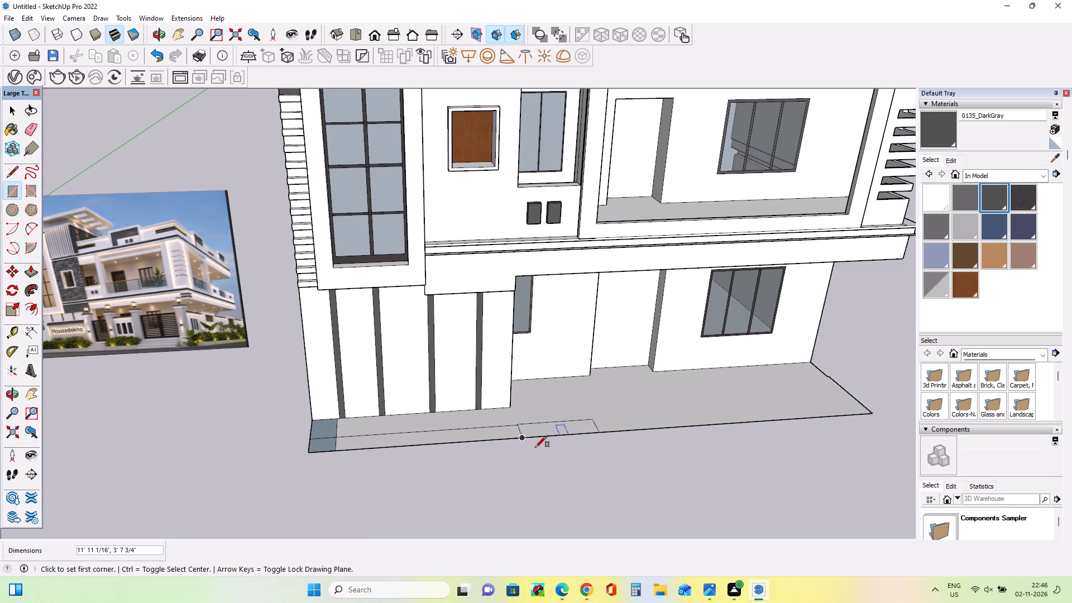
Draw pillar rectangles at the 11' 11" section's ends: about 2' 3" wide inside its start and 3' 7 3/4" square beyond its far end.
left_click(524, 438)
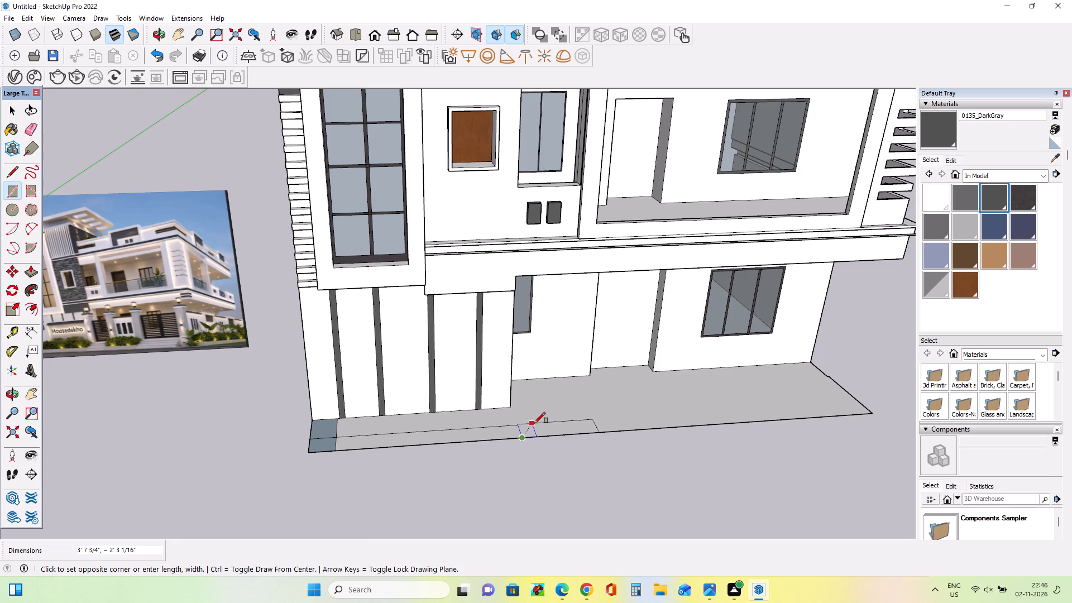
left_click(534, 423)
middle_click_drag(591, 447, 581, 465)
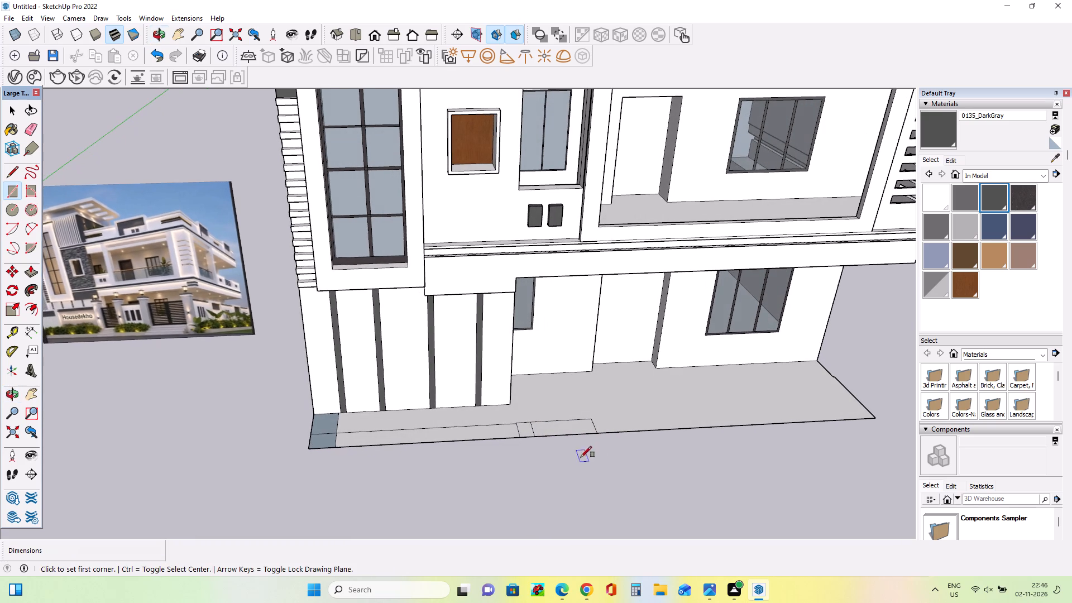
scroll(604, 443, "up", 2)
left_click(596, 430)
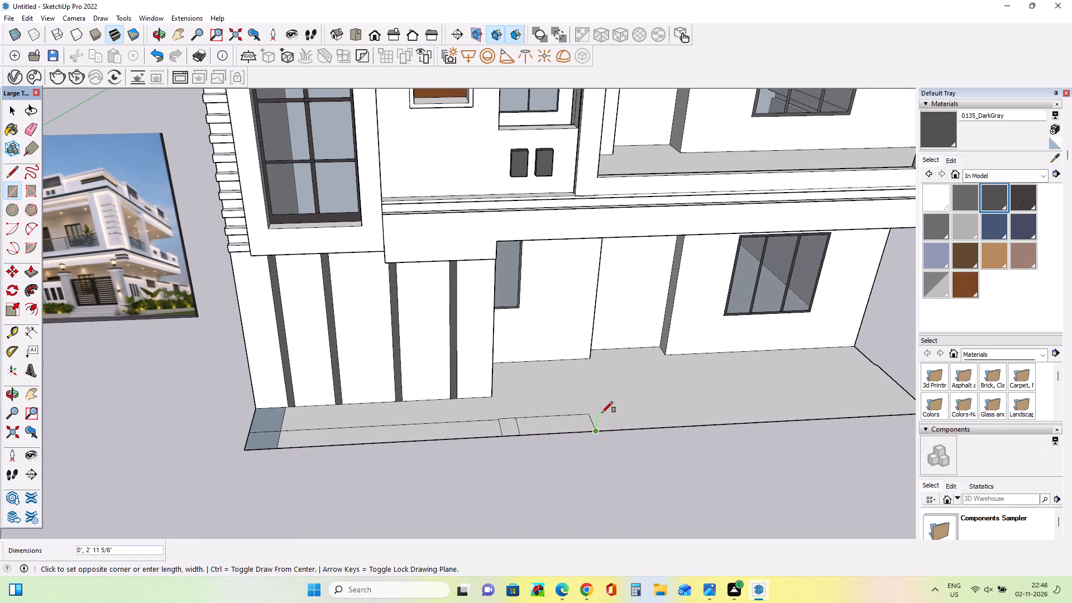
left_click(592, 413)
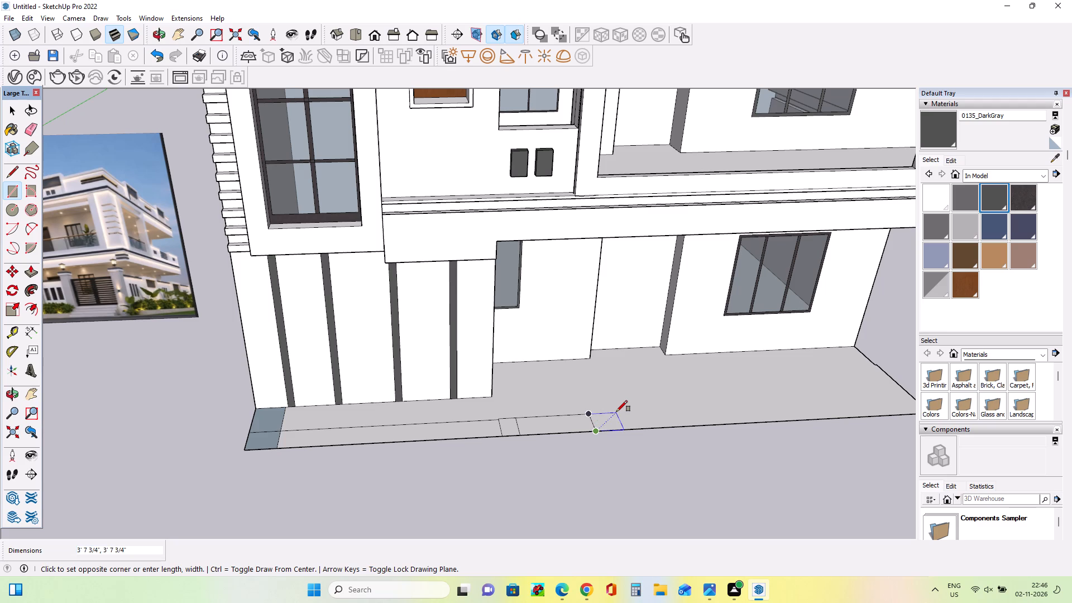
left_click(613, 414)
Widen the narrower pillar rectangle by adding a strip about 11" wide beside it and erasing the line between them.
scroll(617, 439, "down", 5)
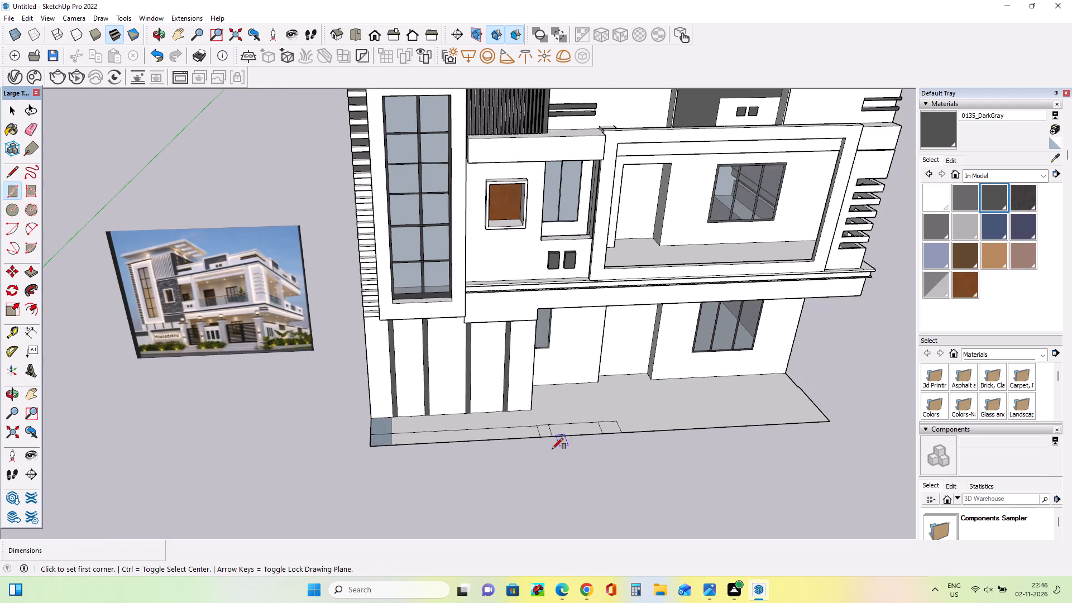
scroll(550, 446, "up", 8)
left_click(561, 426)
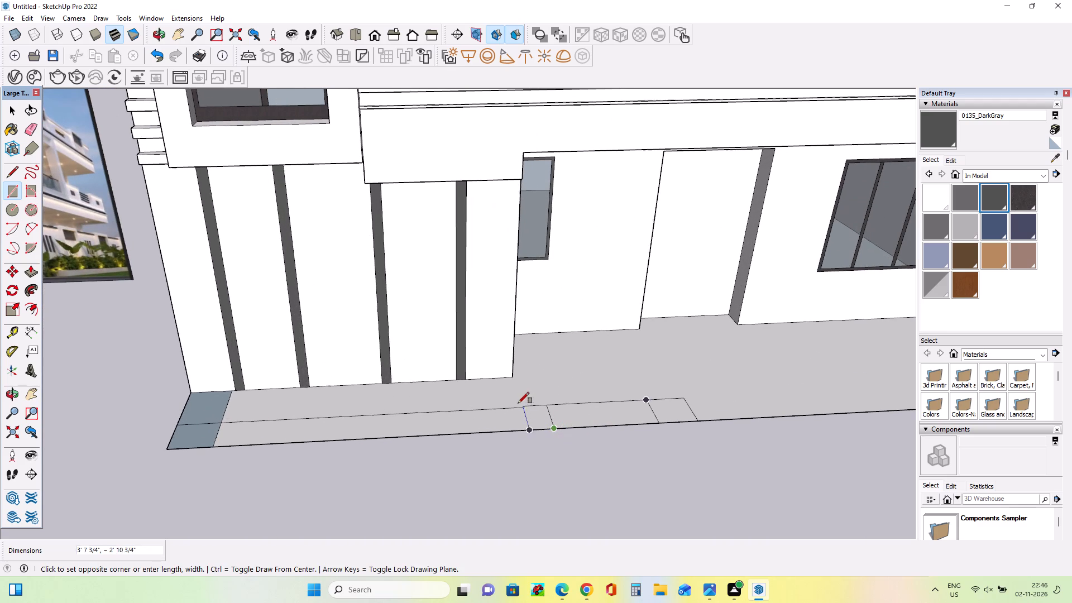
left_click(556, 404)
middle_click_drag(601, 435, 603, 446)
left_click(31, 132)
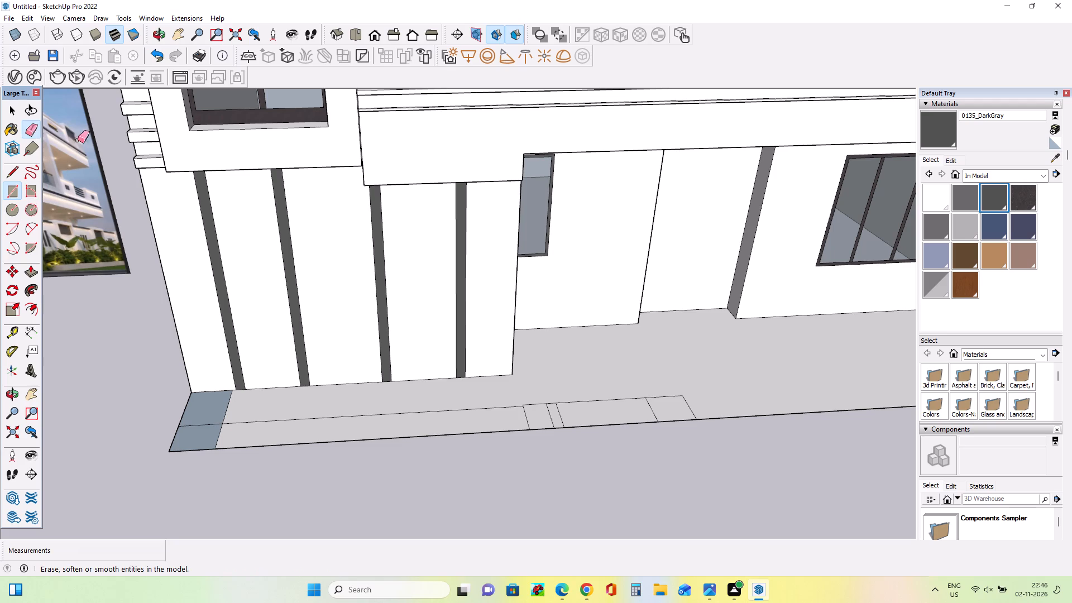
left_click(550, 417)
Draw a rectangle along the slab's front edge from its far porch-side corner back to the square pillar outline, about 41' 1/2" by 3' 7 3/4".
scroll(614, 414, "down", 4)
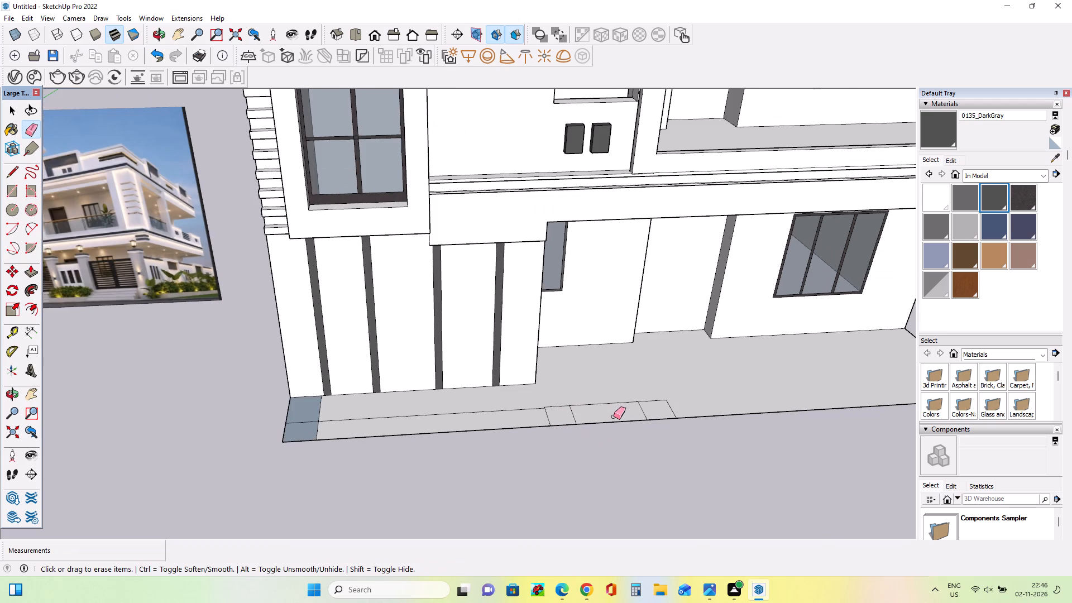
scroll(614, 417, "down", 5)
middle_click_drag(618, 424, 614, 364)
scroll(660, 458, "up", 3)
middle_click_drag(660, 458, 661, 466)
scroll(658, 448, "up", 3)
scroll(656, 441, "down", 6)
middle_click_drag(667, 442, 672, 425)
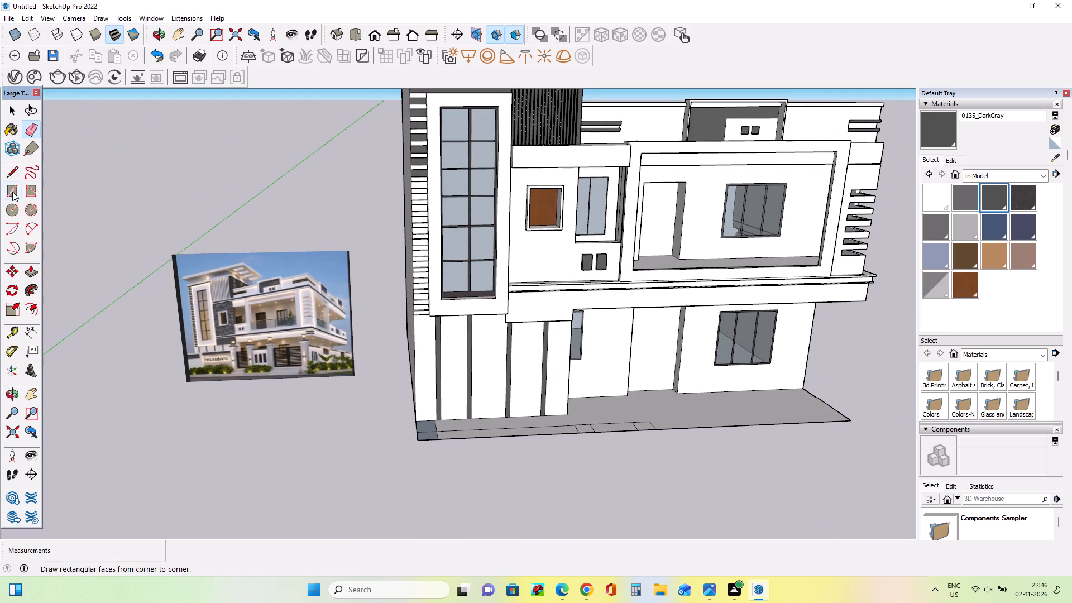
left_click(12, 190)
middle_click_drag(773, 411, 773, 442)
scroll(870, 402, "up", 3)
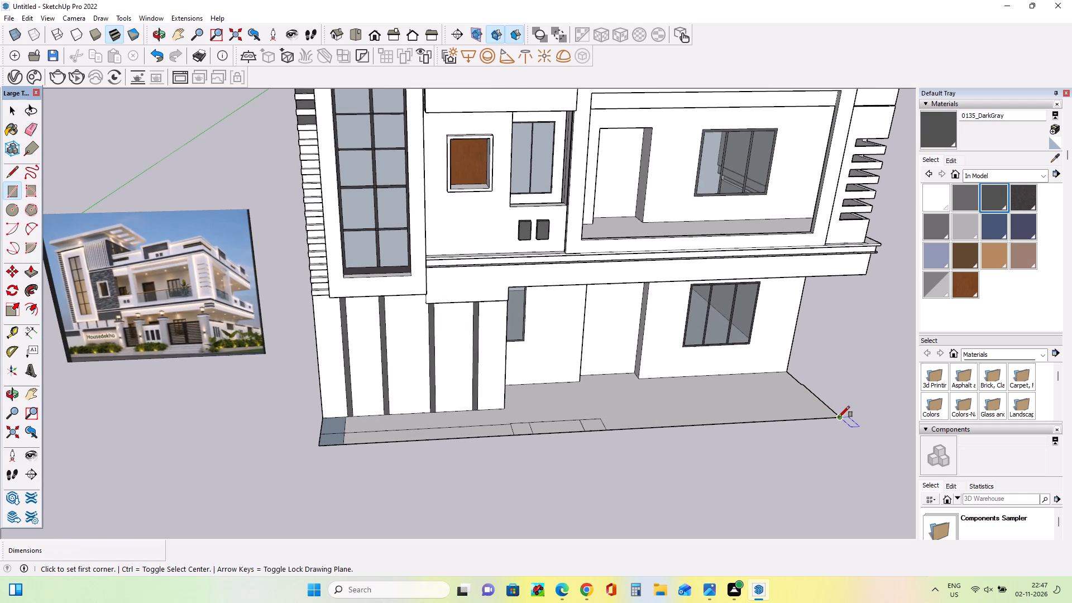
left_click(839, 417)
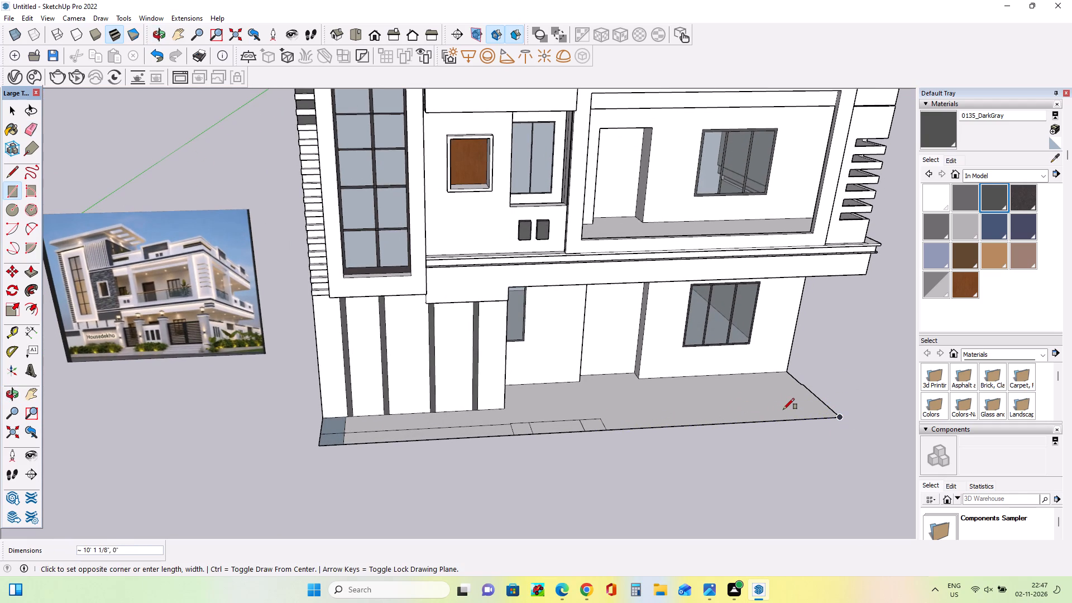
left_click(602, 416)
Draw a narrow full-depth pillar rectangle within the front strip at the slab's far porch-side corner.
middle_click_drag(758, 430, 758, 449)
left_click(834, 411)
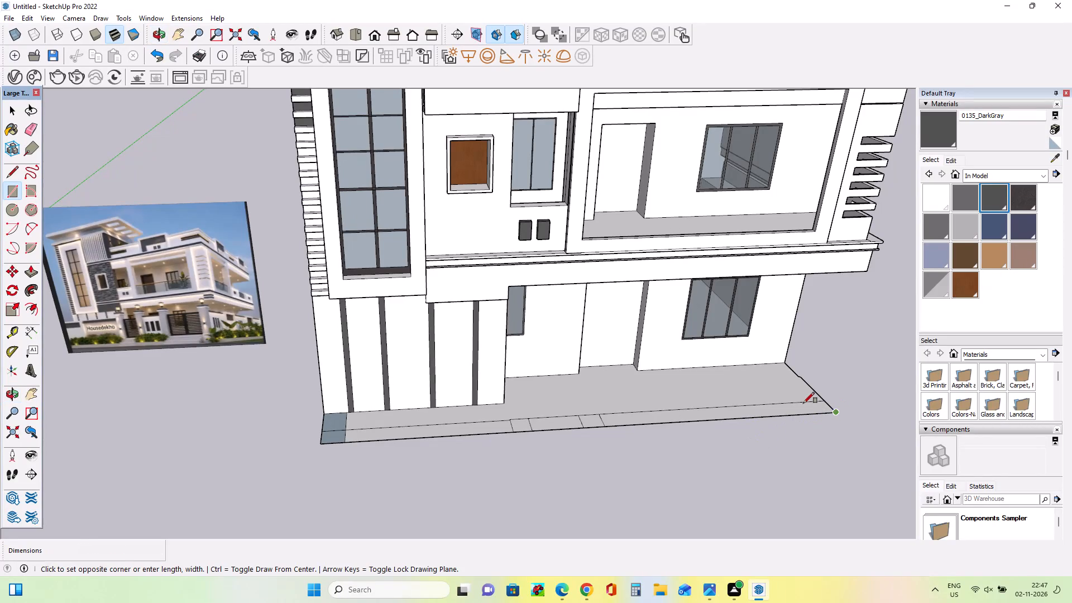
left_click(799, 403)
Draw a rectangle in the front strip from the corner pillar outline back toward the square one, about 24' 11/16" by 3' 7 3/4".
middle_click_drag(821, 444, 821, 466)
left_click(808, 408)
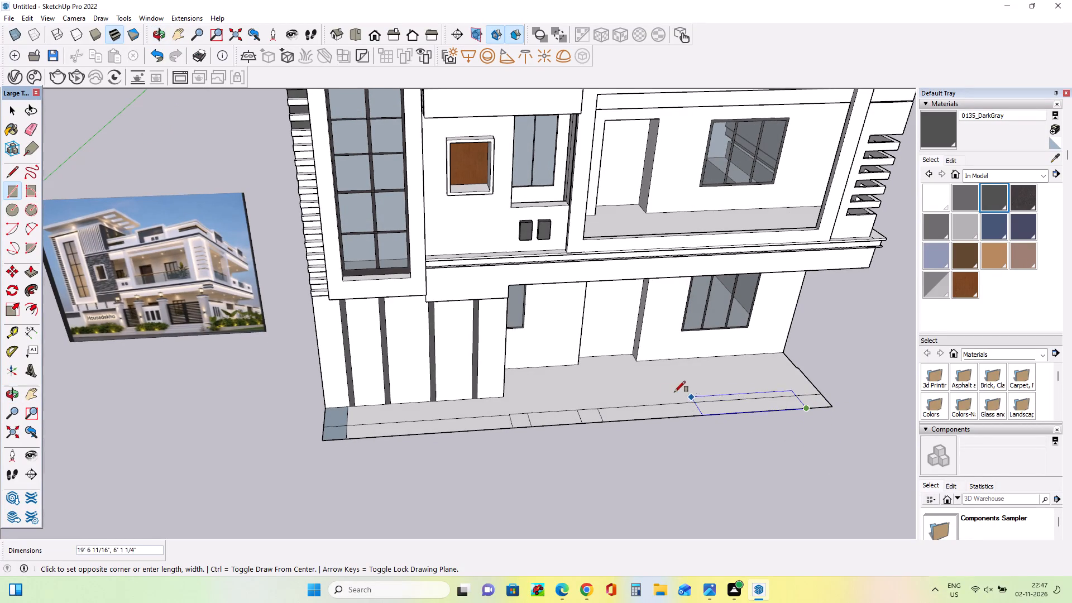
left_click(666, 404)
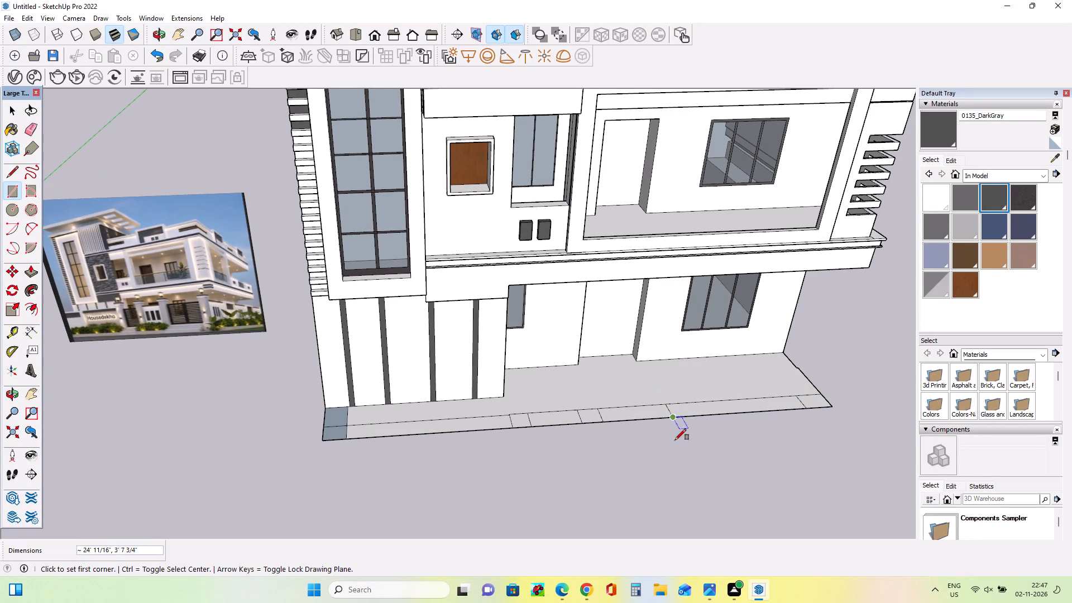
middle_click_drag(676, 447, 674, 461)
middle_click_drag(646, 424, 647, 435)
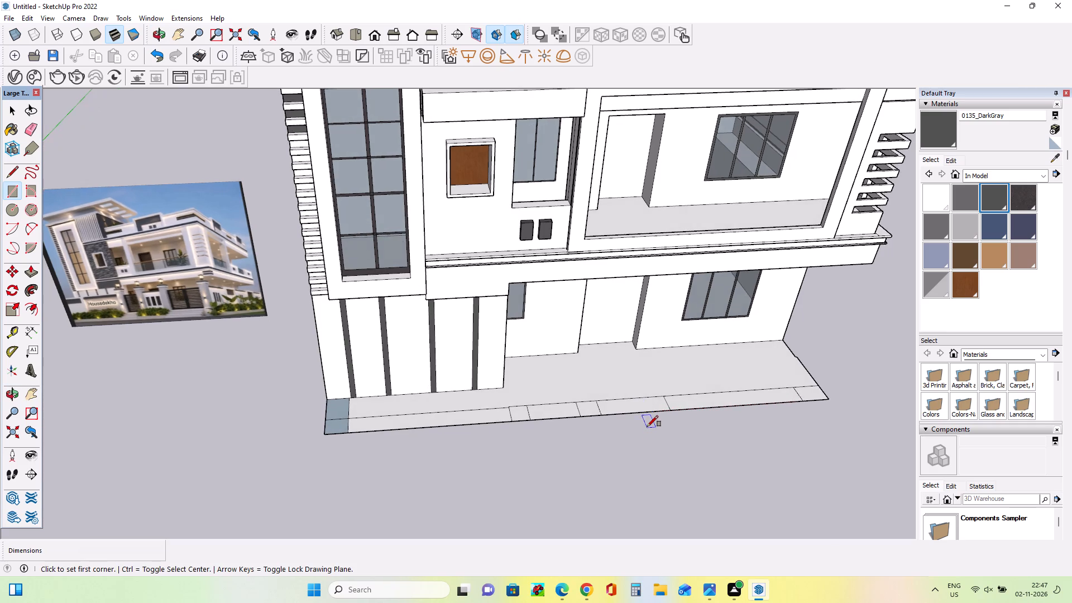
Paint the remaining white recesses between the horizontal bands along the tower's outer edge, beside the tall window, with 0135_DarkGray.
scroll(647, 427, "down", 11)
scroll(646, 429, "up", 1)
middle_click_drag(639, 419, 561, 230)
scroll(356, 261, "up", 4)
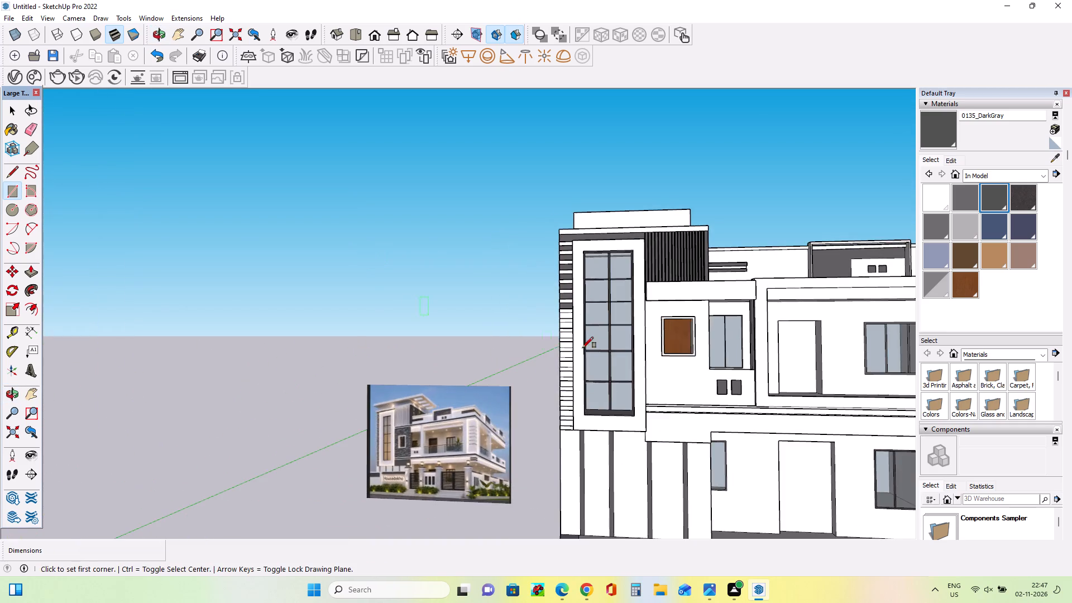
scroll(475, 221, "down", 8)
middle_click_drag(648, 355, 685, 456)
scroll(659, 395, "up", 5)
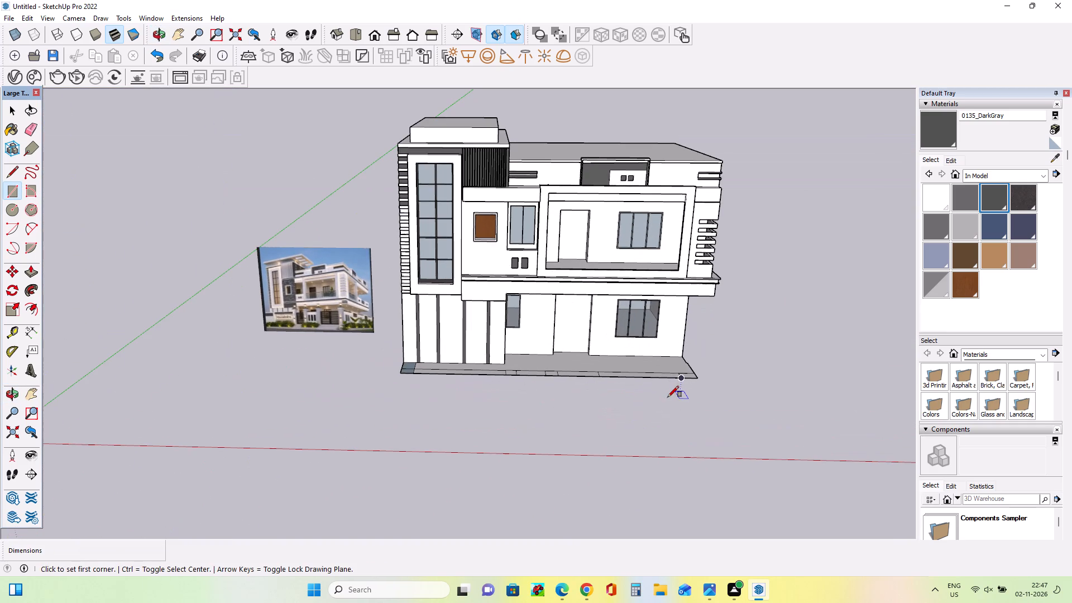
left_click(986, 197)
scroll(453, 190, "up", 2)
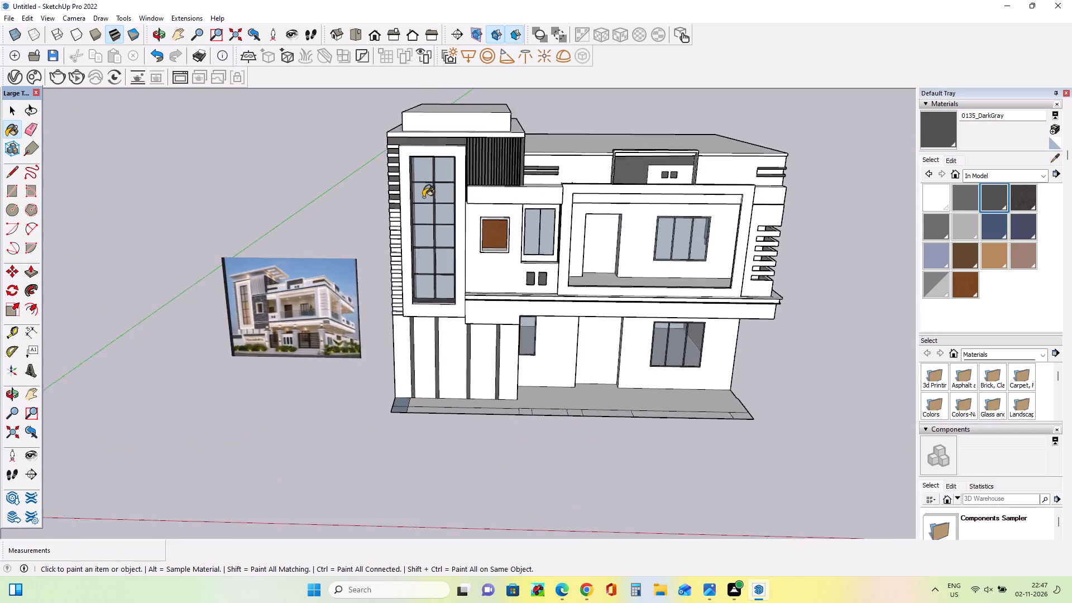
scroll(423, 197, "up", 10)
left_click(404, 206)
left_click(407, 242)
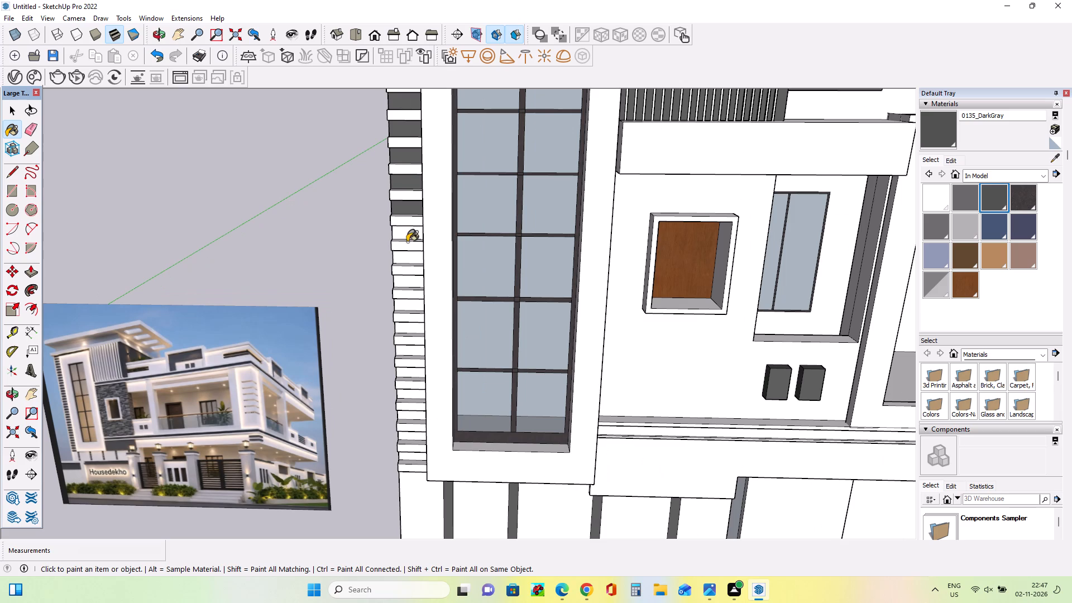
left_click(410, 231)
left_click(411, 260)
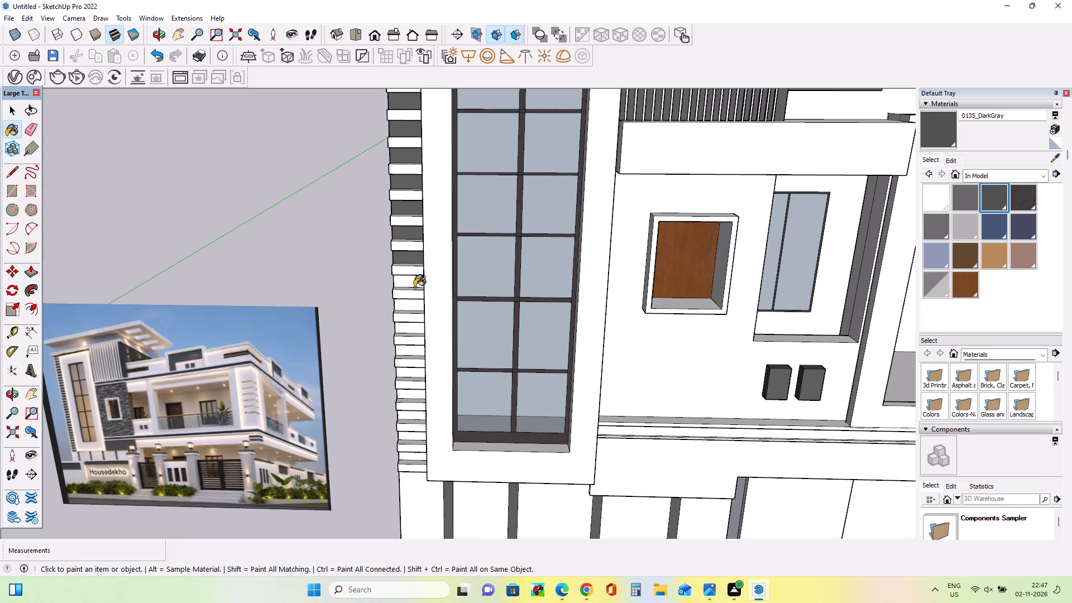
left_click(414, 287)
left_click(416, 281)
left_click(411, 306)
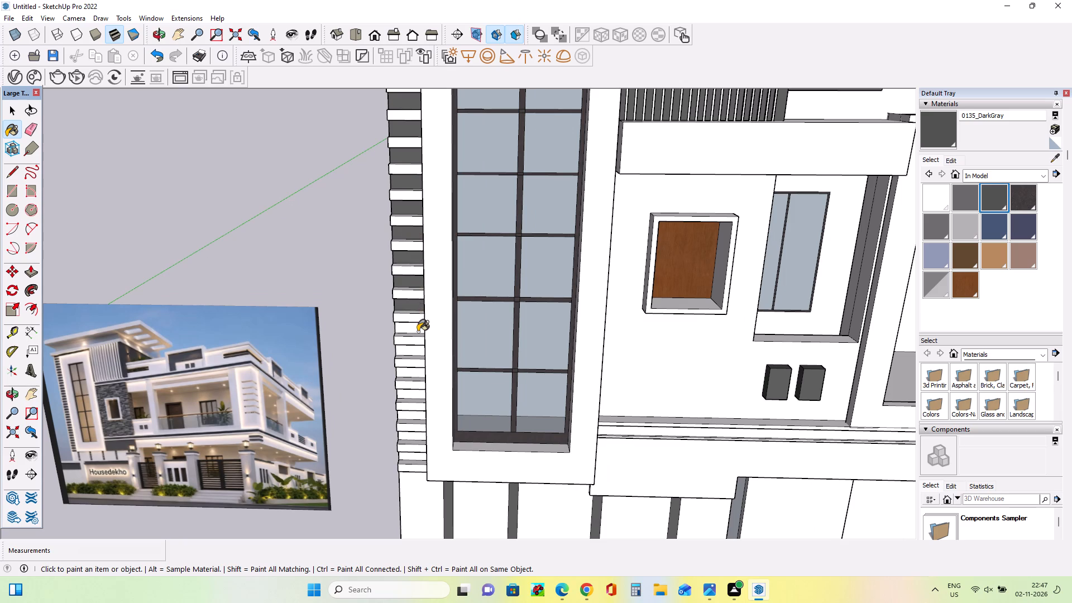
left_click(417, 329)
left_click(413, 352)
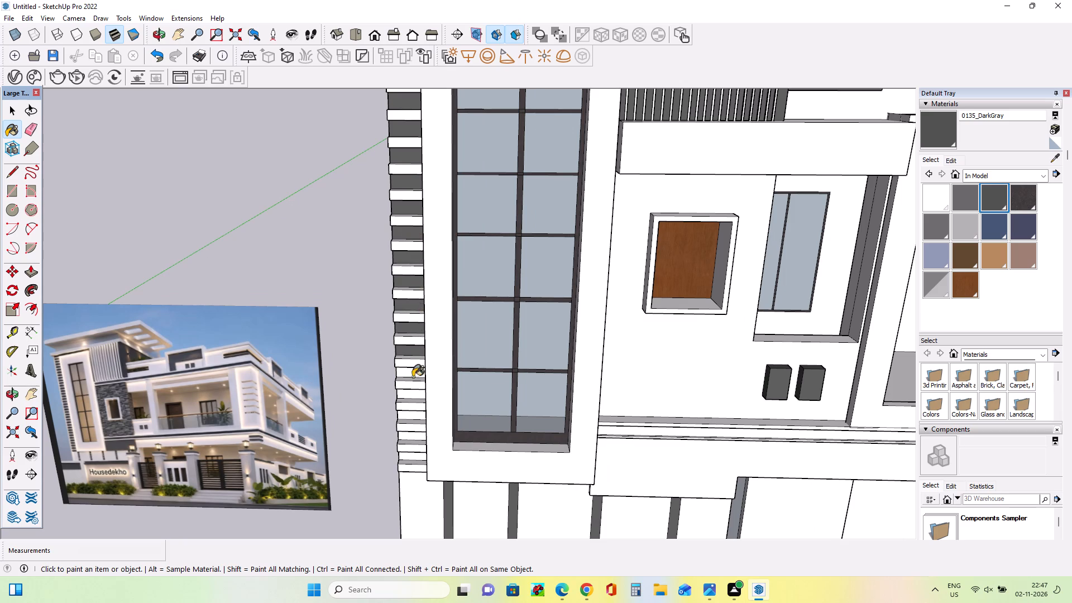
left_click(414, 374)
left_click(414, 396)
left_click(415, 419)
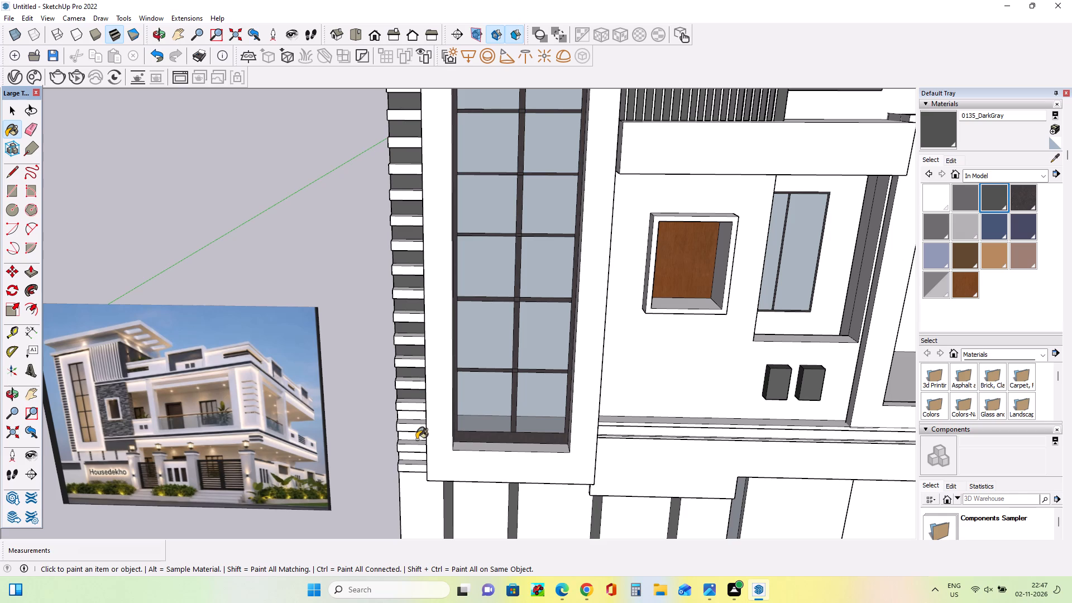
left_click(418, 414)
left_click(417, 438)
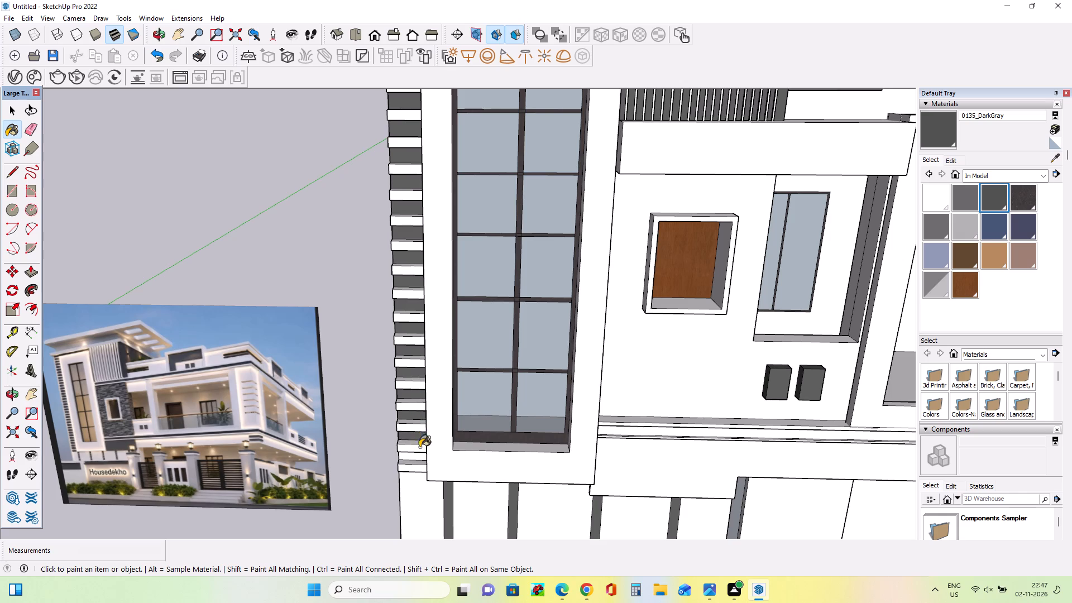
middle_click_drag(427, 437, 488, 332)
scroll(426, 454, "up", 4)
left_click(399, 496)
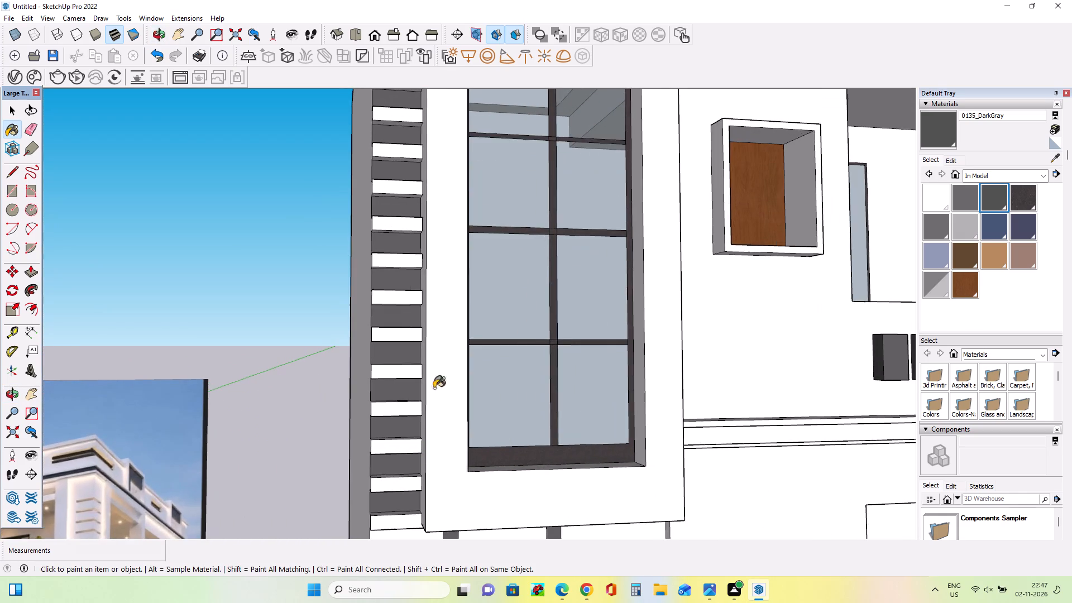
Examine the whole front elevation from several angles beside the reference photo.
scroll(434, 360, "down", 17)
middle_click_drag(663, 399, 591, 413)
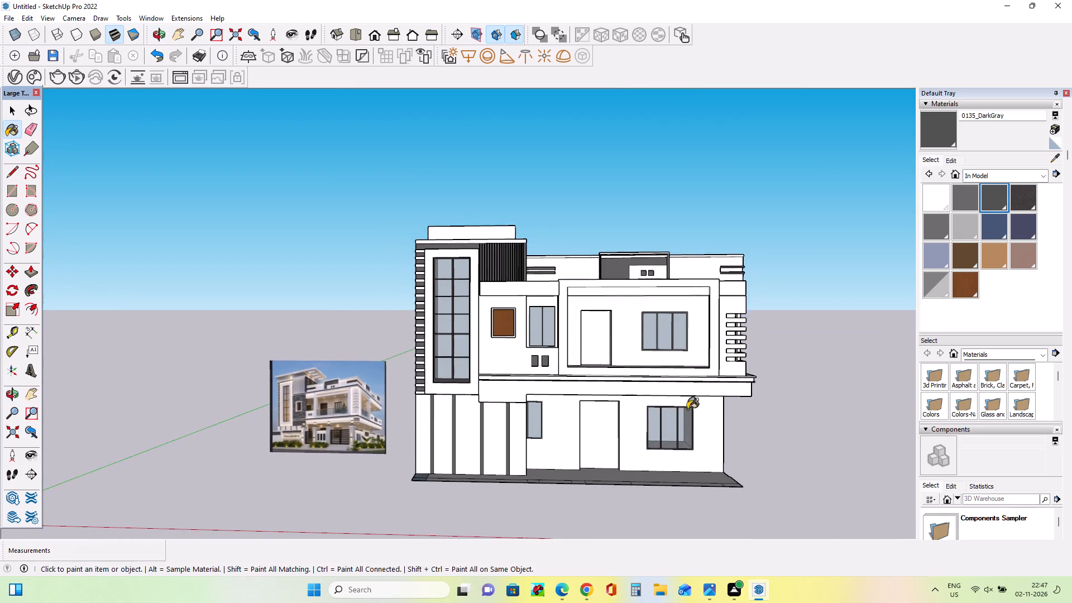
scroll(695, 409, "up", 2)
middle_click_drag(687, 408, 698, 416)
left_click(39, 397)
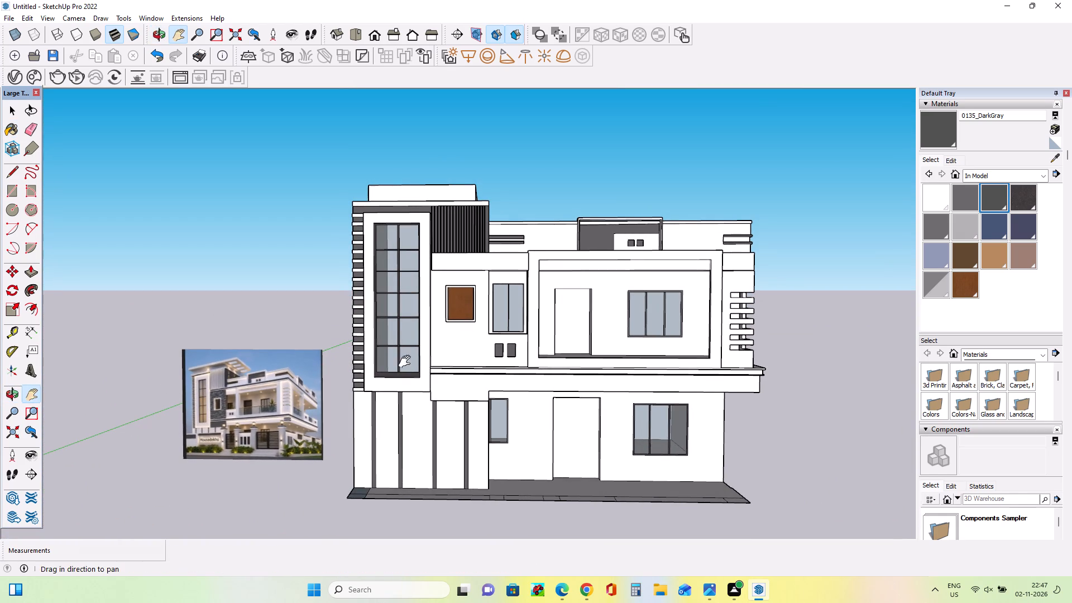
left_click_drag(471, 330, 437, 283)
middle_click_drag(526, 338, 551, 394)
scroll(560, 374, "up", 2)
left_click_drag(534, 371, 535, 383)
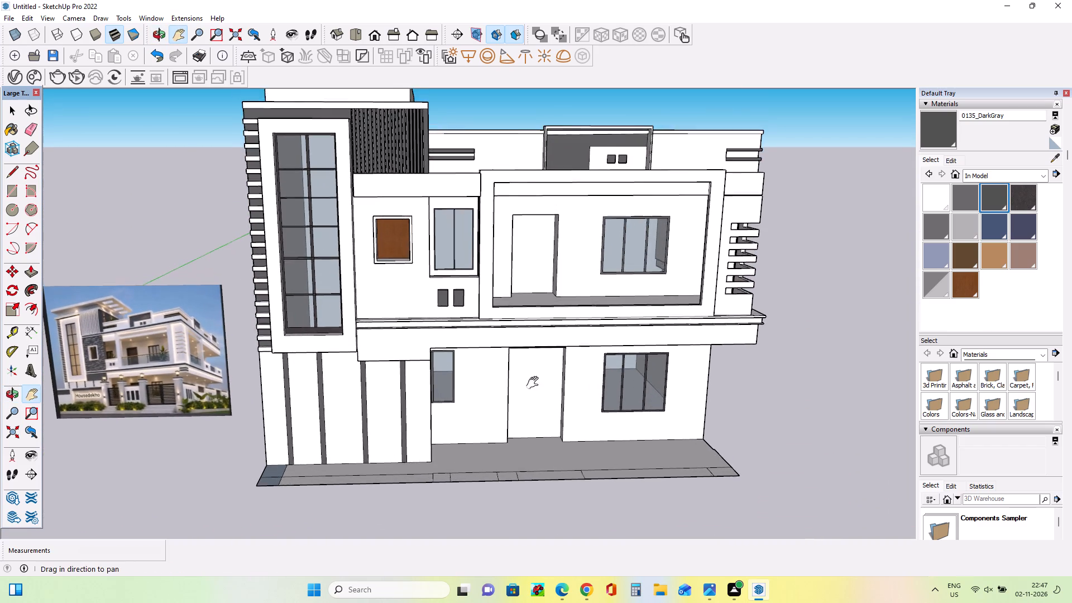
left_click_drag(535, 383, 535, 402)
middle_click_drag(614, 398, 599, 374)
scroll(599, 374, "down", 2)
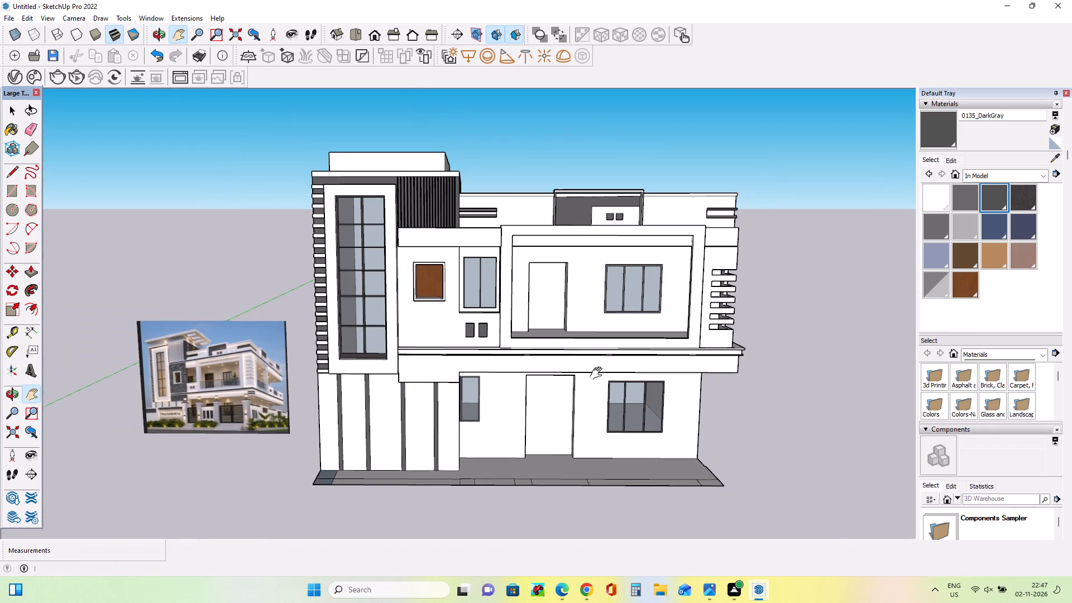
middle_click_drag(599, 374, 606, 361)
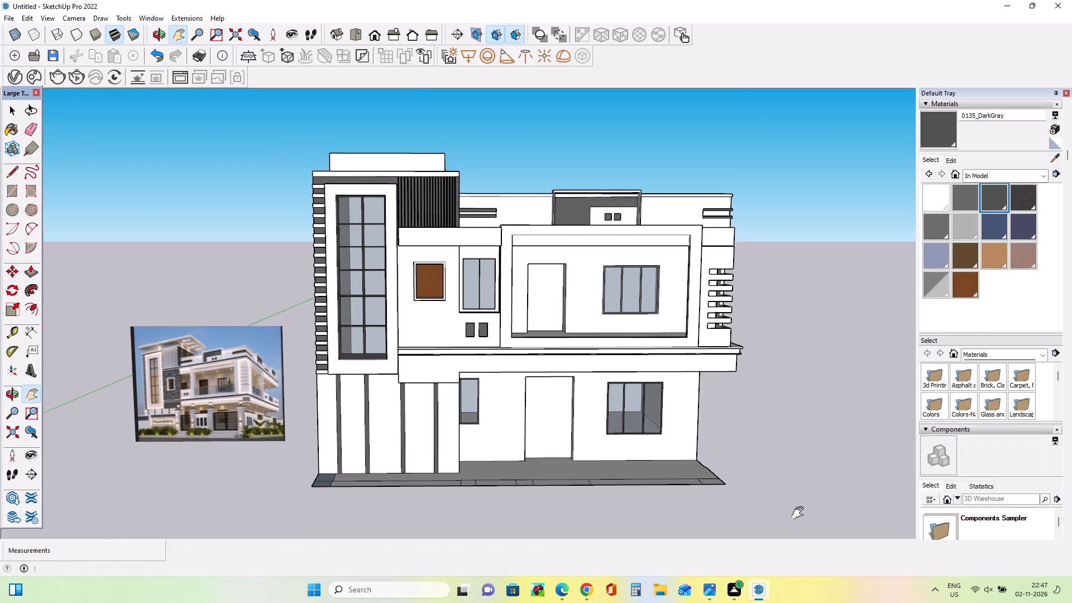
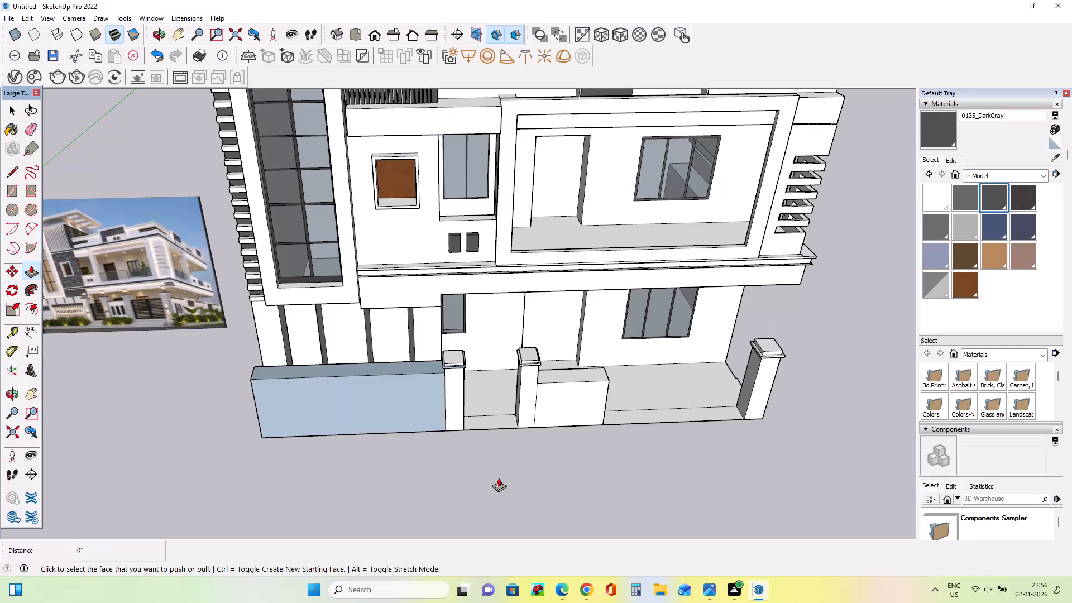
Examine the front boundary wall, gate pillars and pillar caps against the reference photo.
scroll(491, 341, "up", 3)
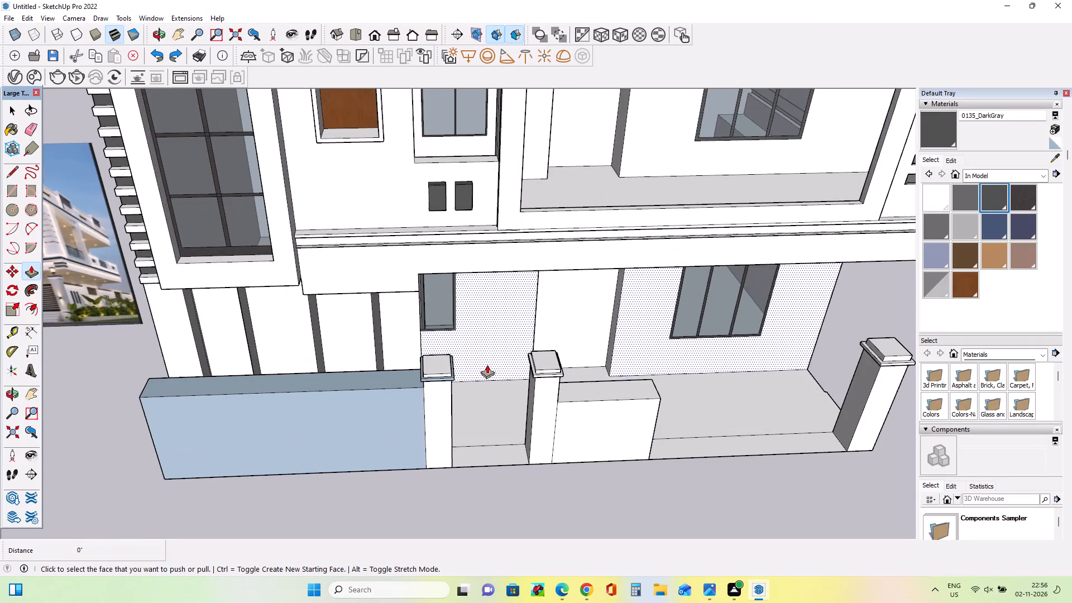
middle_click_drag(453, 387, 456, 323)
scroll(421, 355, "up", 3)
middle_click_drag(422, 367, 424, 401)
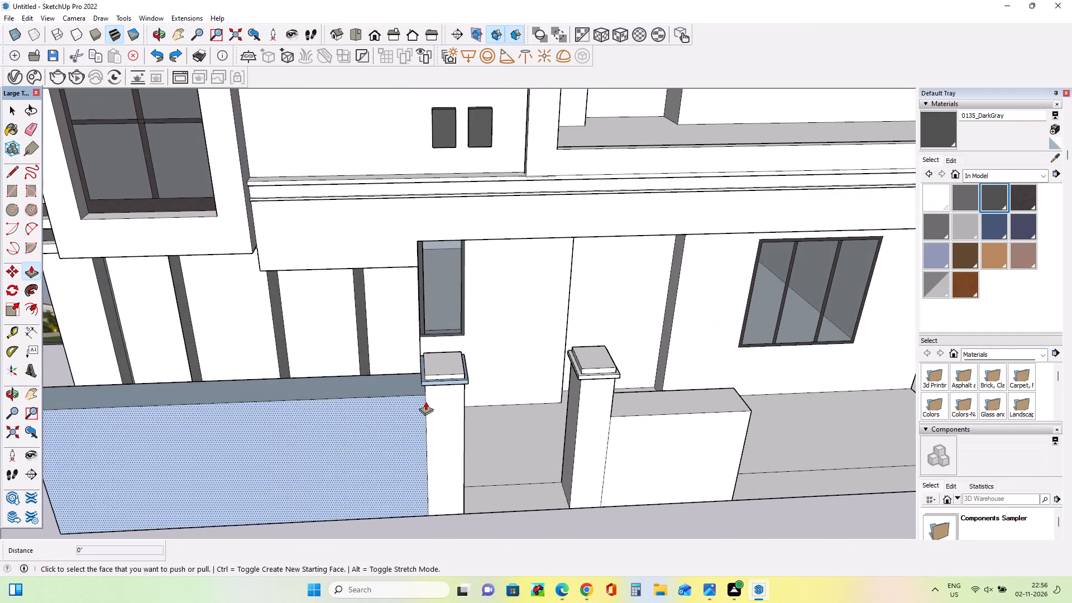
scroll(426, 401, "up", 3)
middle_click_drag(442, 380, 443, 408)
scroll(850, 198, "down", 9)
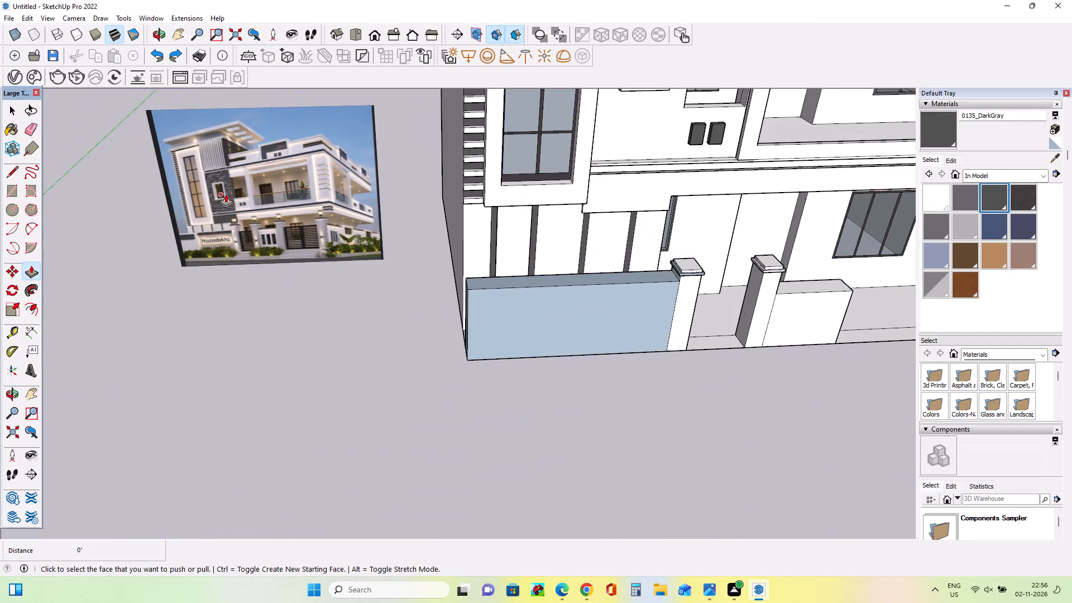
scroll(203, 205, "up", 14)
scroll(308, 240, "down", 5)
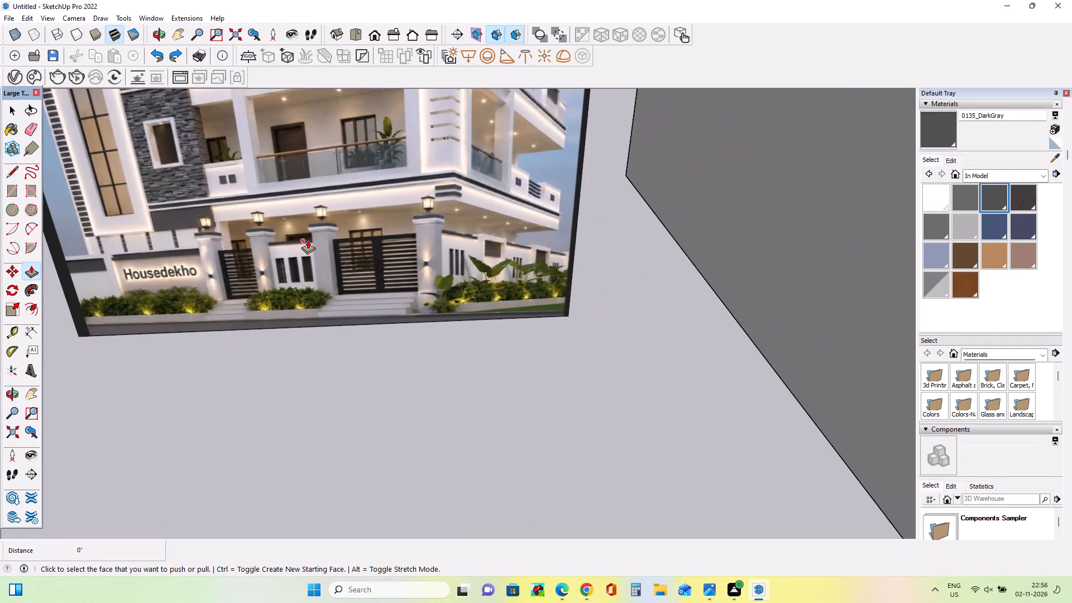
scroll(308, 240, "down", 13)
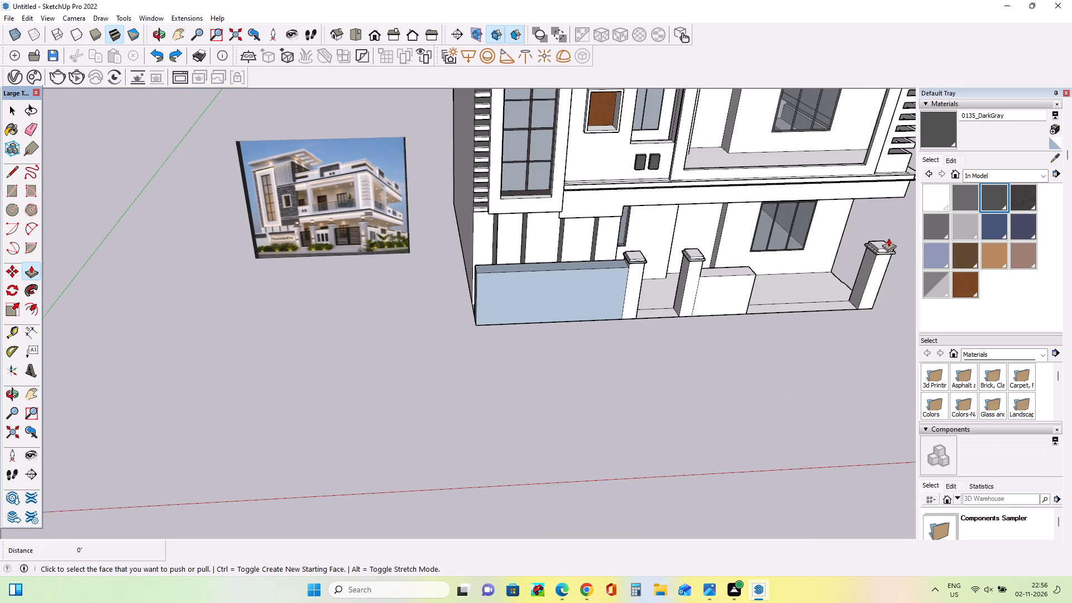
scroll(888, 238, "up", 9)
middle_click_drag(462, 315, 463, 237)
scroll(516, 258, "up", 5)
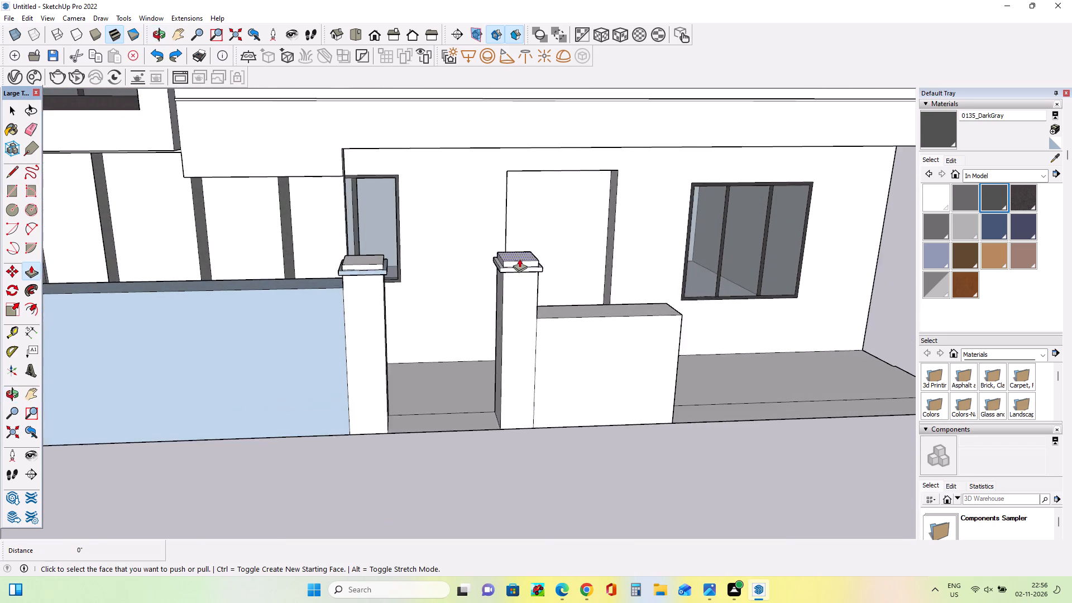
scroll(519, 259, "up", 4)
scroll(434, 262, "down", 13)
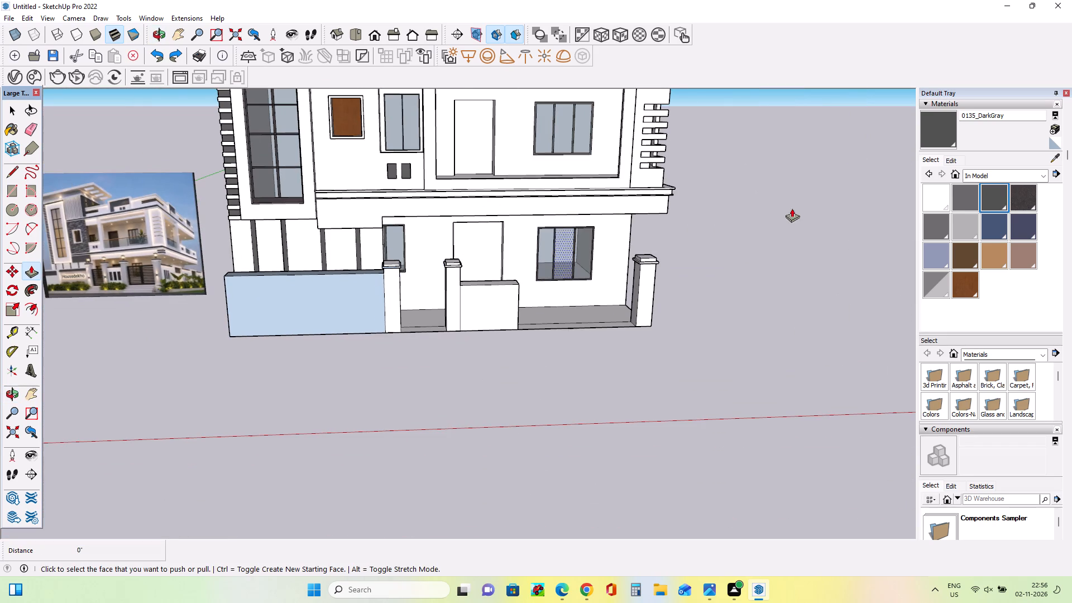
Paint the top and sides of the upper cap block on the pillar ending the long boundary wall with 0135_DarkGray.
left_click(991, 200)
scroll(417, 264, "up", 8)
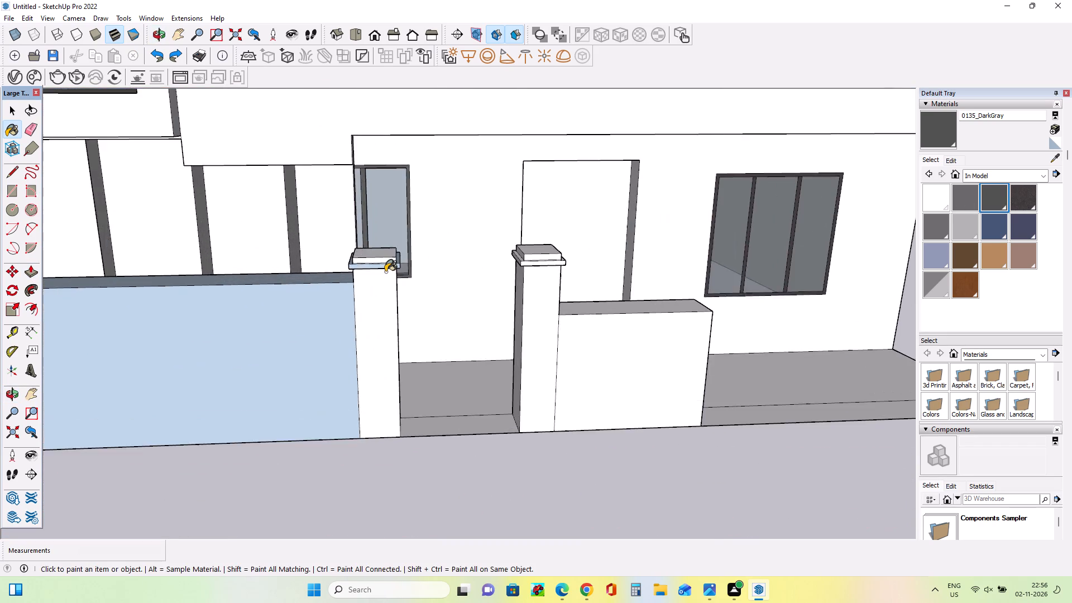
scroll(385, 272, "up", 5)
left_click(375, 234)
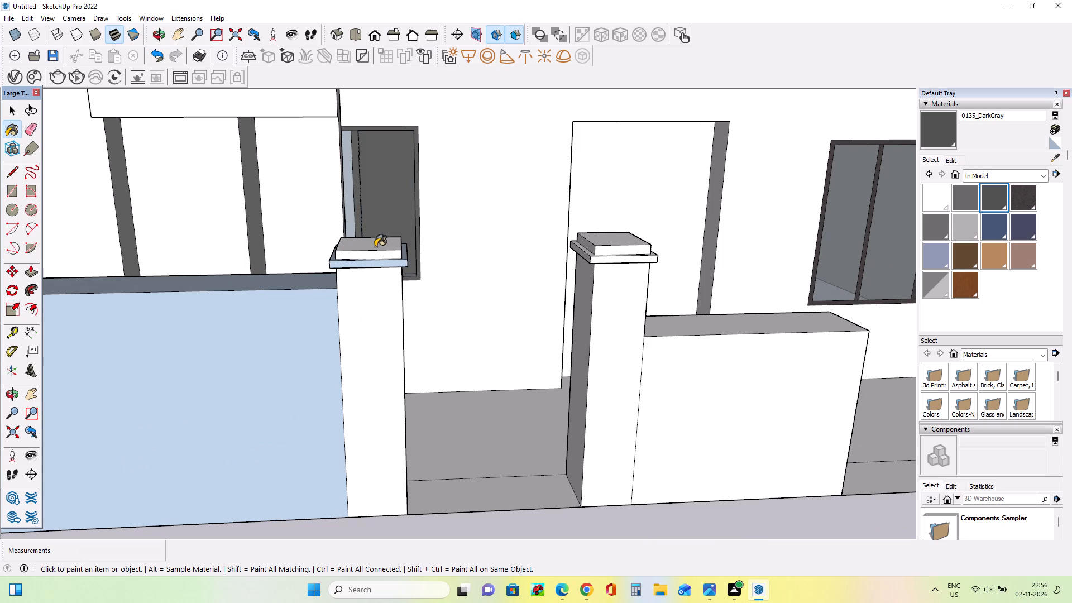
key("ctrl+z")
scroll(376, 247, "up", 4)
left_click(376, 247)
left_click(379, 257)
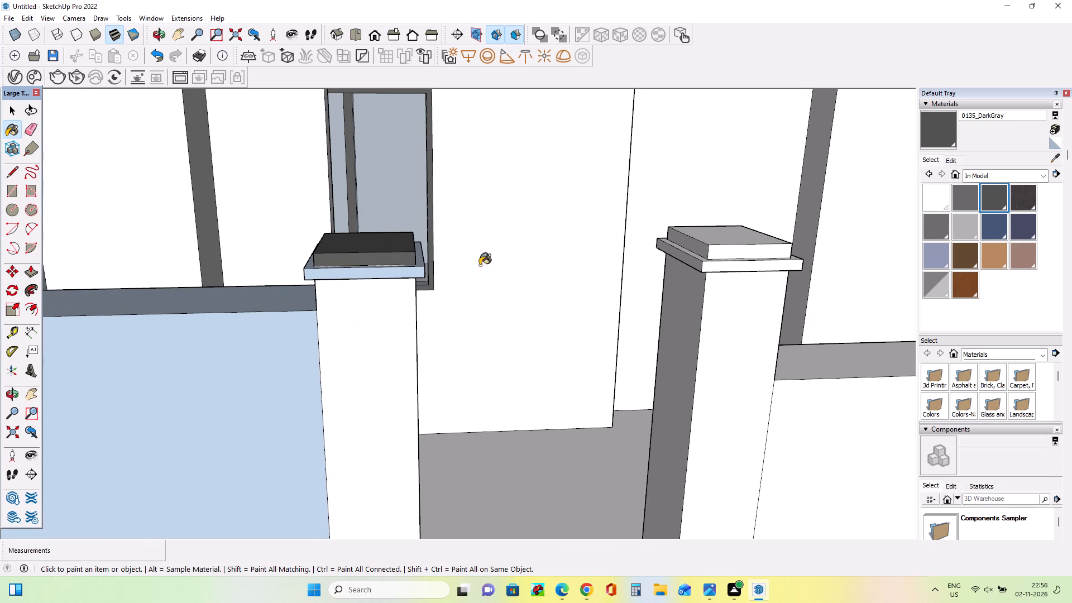
middle_click_drag(480, 269, 353, 315)
scroll(352, 274, "up", 4)
left_click(352, 269)
middle_click_drag(320, 294, 683, 259)
left_click(353, 322)
middle_click_drag(470, 325, 374, 324)
scroll(366, 324, "down", 4)
scroll(307, 299, "down", 4)
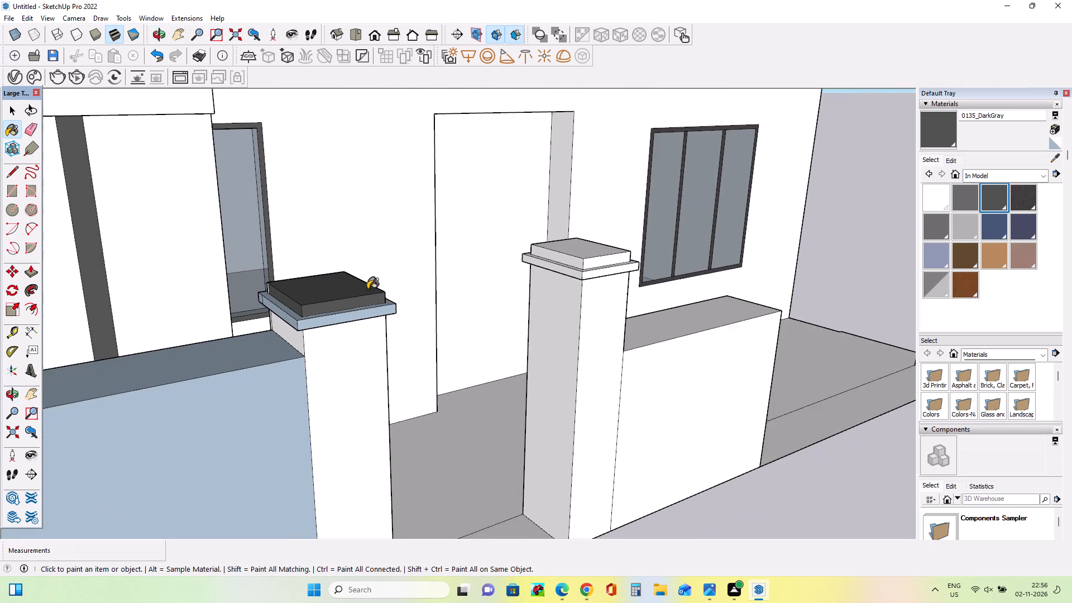
Paint the top and sides of the upper cap block on the middle pillar, beside the short wall, with 0135_DarkGray.
scroll(578, 254, "up", 8)
left_click(578, 257)
left_click(573, 276)
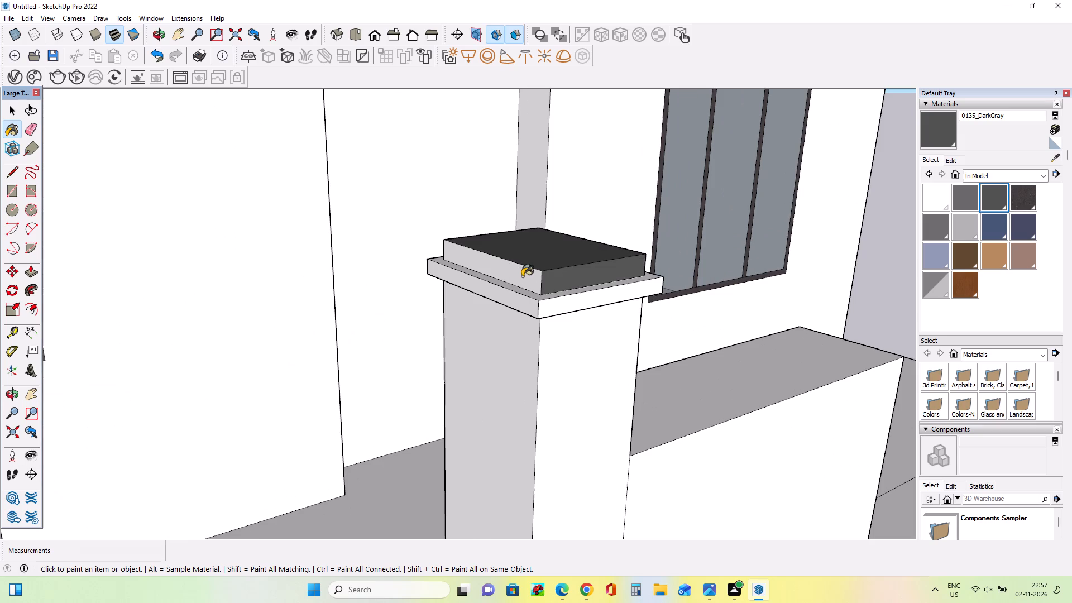
left_click(522, 276)
middle_click_drag(563, 293, 264, 300)
left_click(529, 302)
middle_click_drag(437, 311, 464, 311)
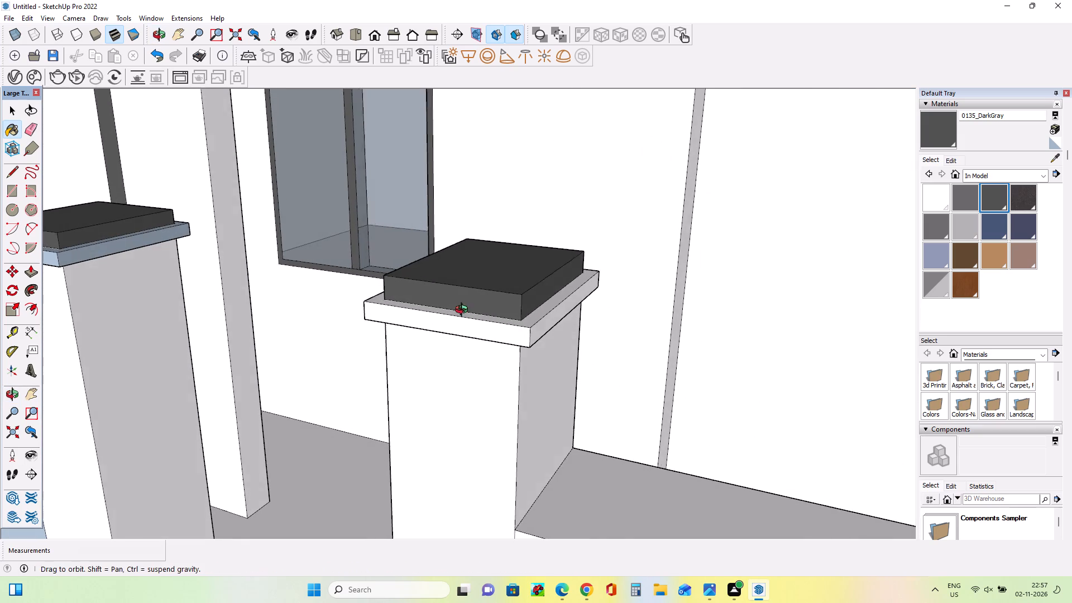
middle_click_drag(464, 311, 554, 295)
scroll(554, 295, "down", 19)
Paint the top and sides of the upper cap block on the porch-side corner pillar with 0135_DarkGray.
scroll(755, 284, "up", 4)
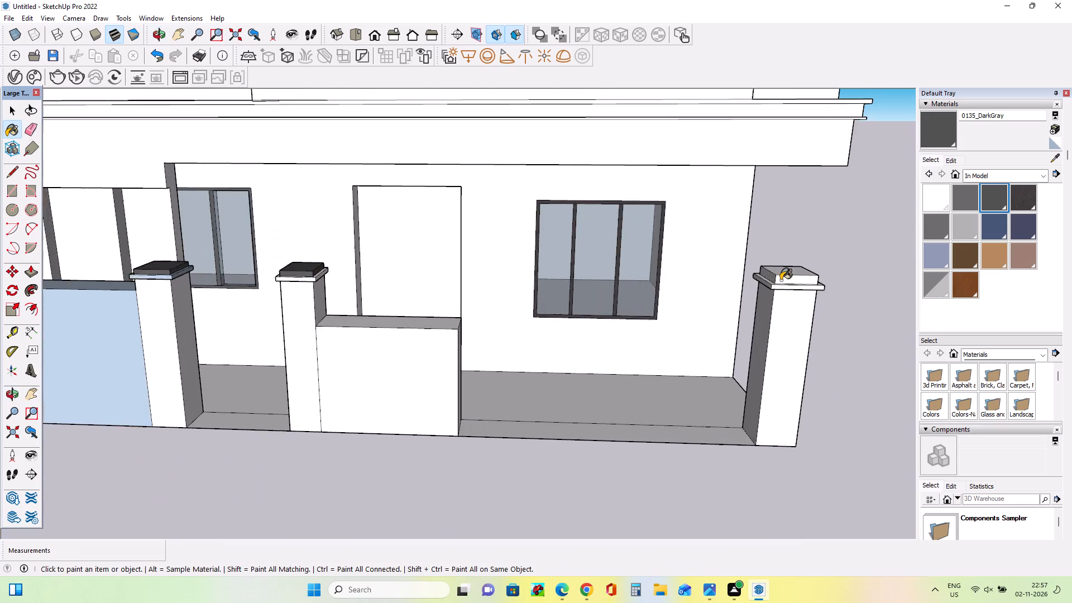
scroll(781, 280, "up", 10)
left_click(761, 270)
left_click(753, 288)
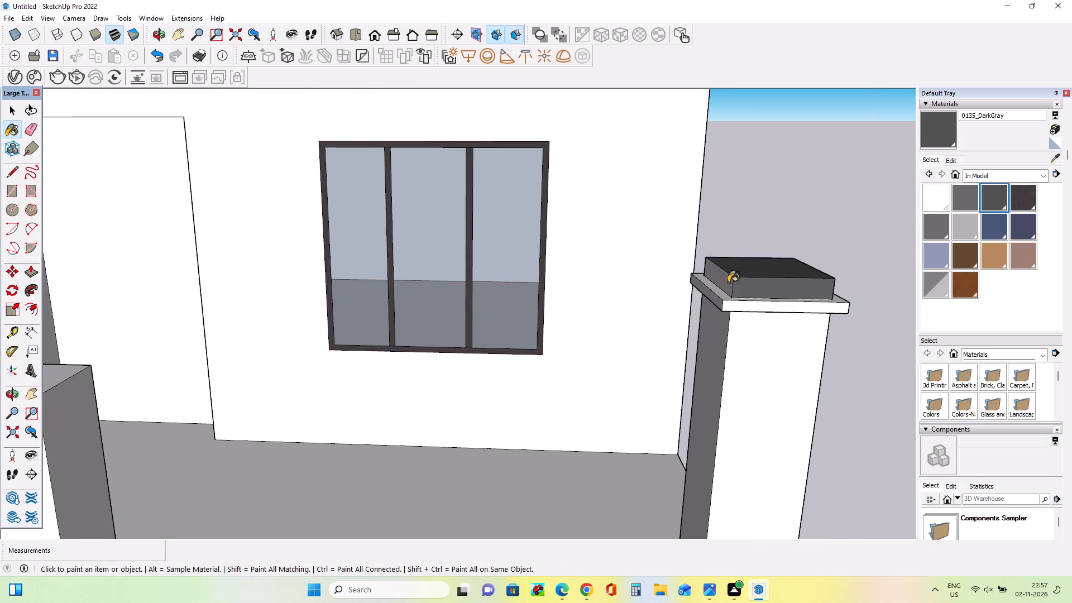
left_click(727, 282)
middle_click_drag(620, 290, 344, 286)
left_click(477, 309)
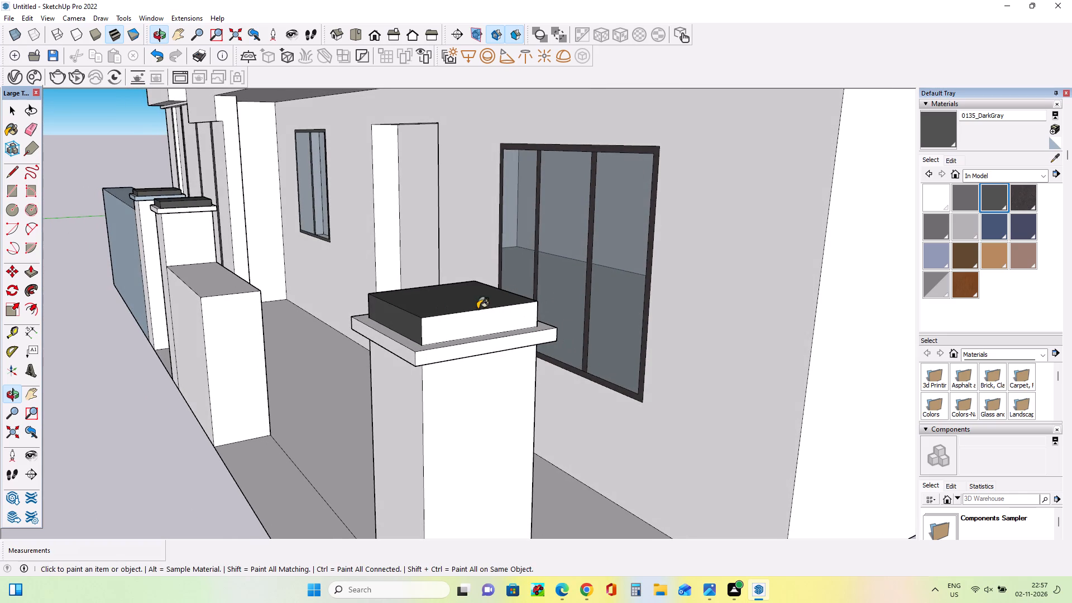
left_click(490, 318)
middle_click_drag(425, 322, 687, 312)
scroll(687, 312, "down", 13)
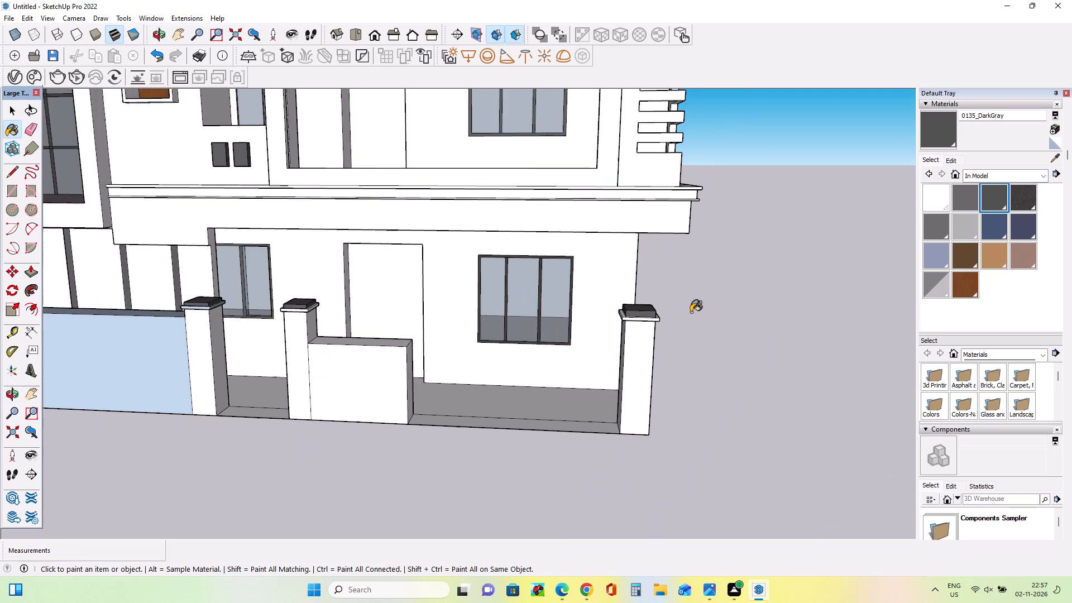
Examine the boundary wall's name panel and gate area in the reference photo alongside the modelled wall.
scroll(676, 310, "down", 5)
scroll(369, 351, "up", 2)
scroll(673, 247, "down", 5)
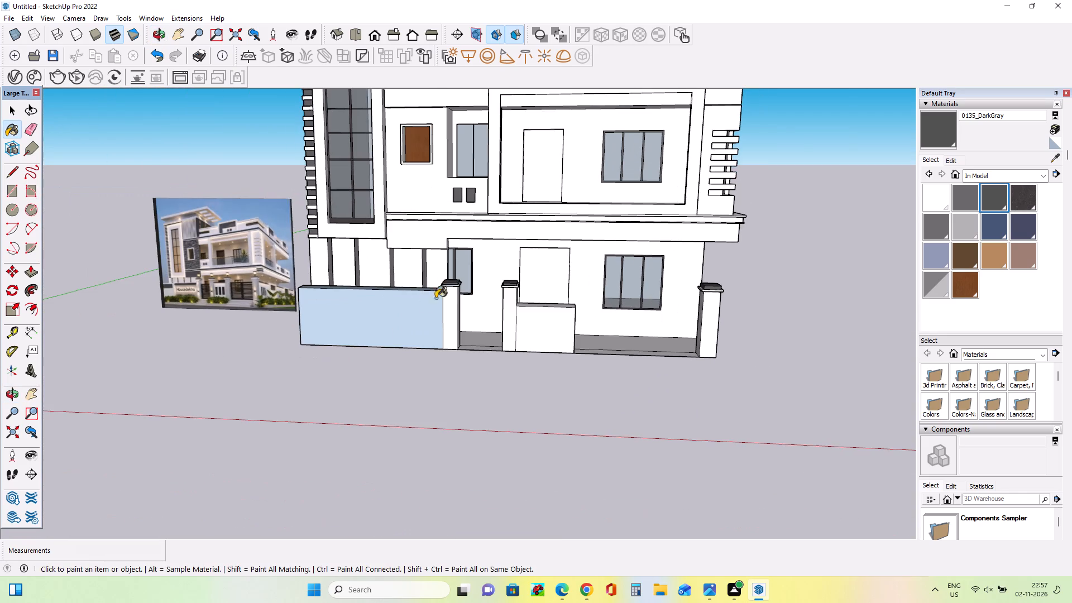
scroll(414, 320, "up", 3)
scroll(183, 274, "up", 4)
scroll(575, 296, "down", 5)
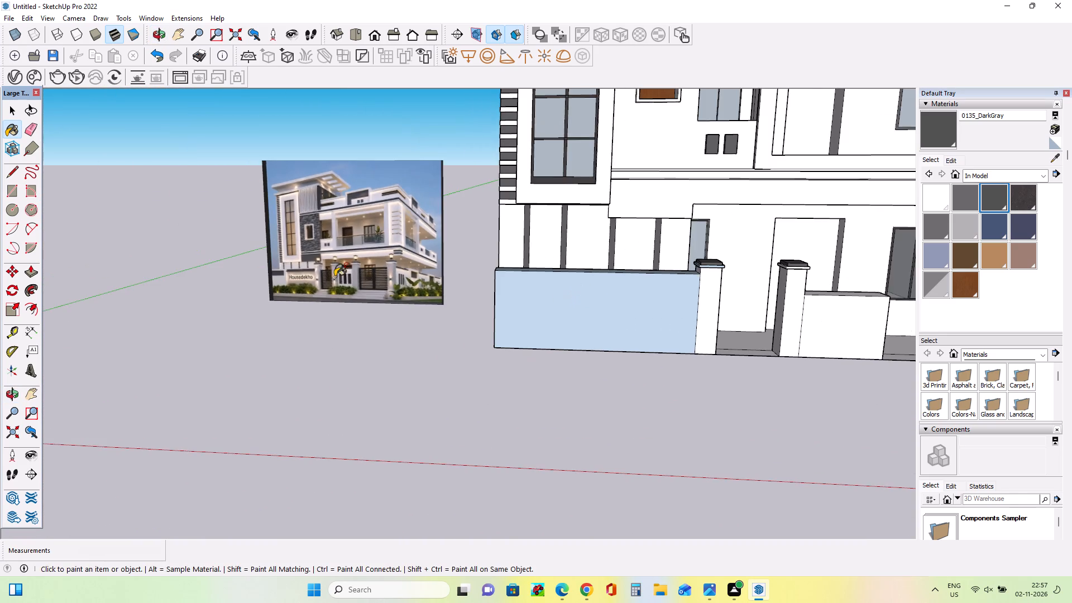
scroll(314, 276, "up", 5)
scroll(280, 293, "down", 2)
scroll(276, 303, "up", 16)
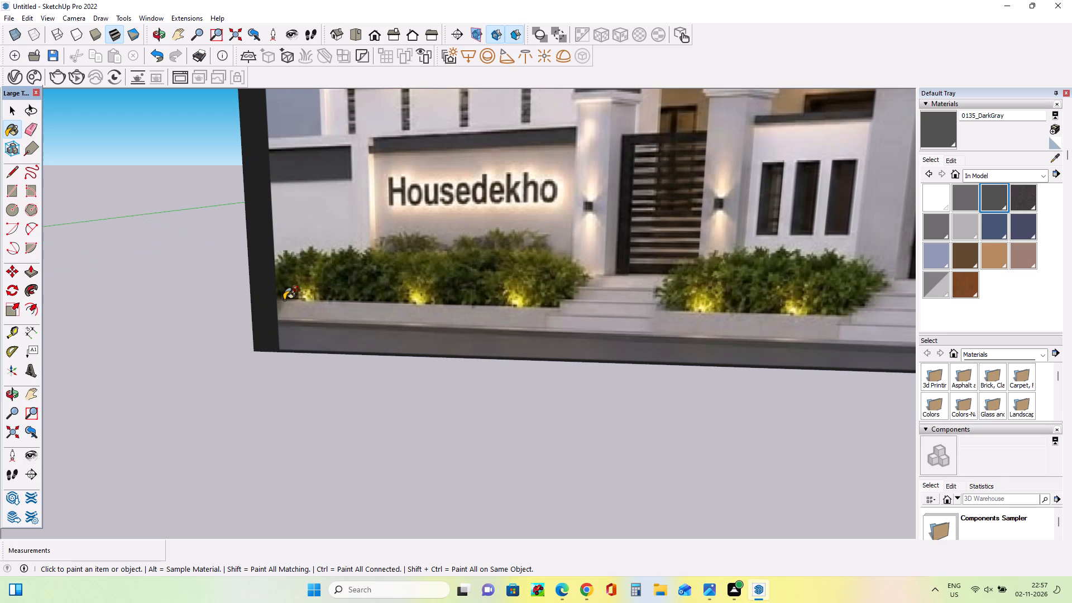
scroll(285, 299, "down", 8)
scroll(299, 273, "up", 11)
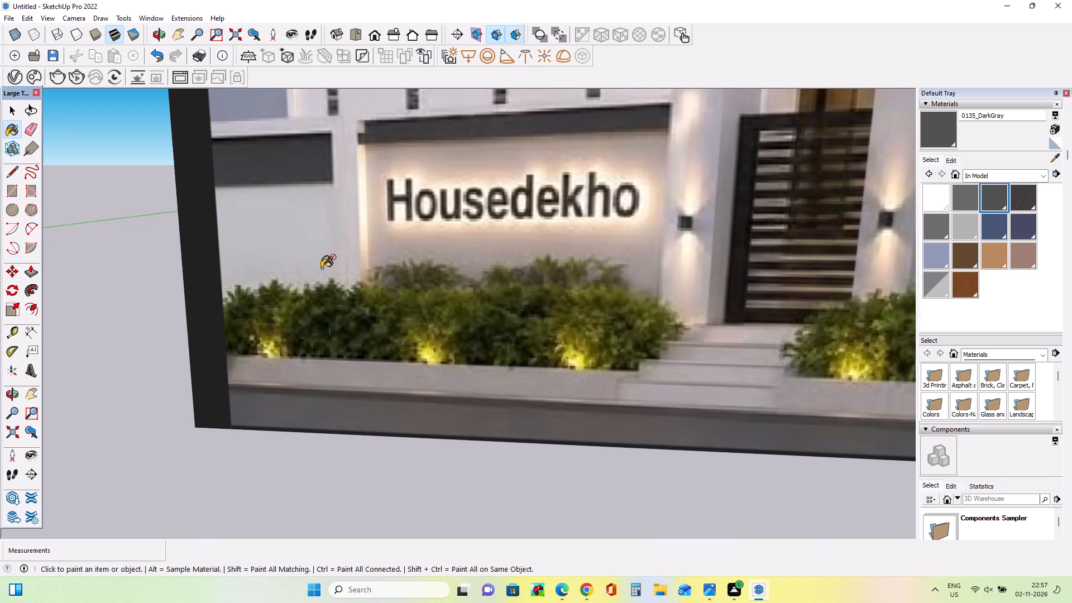
scroll(323, 267, "down", 15)
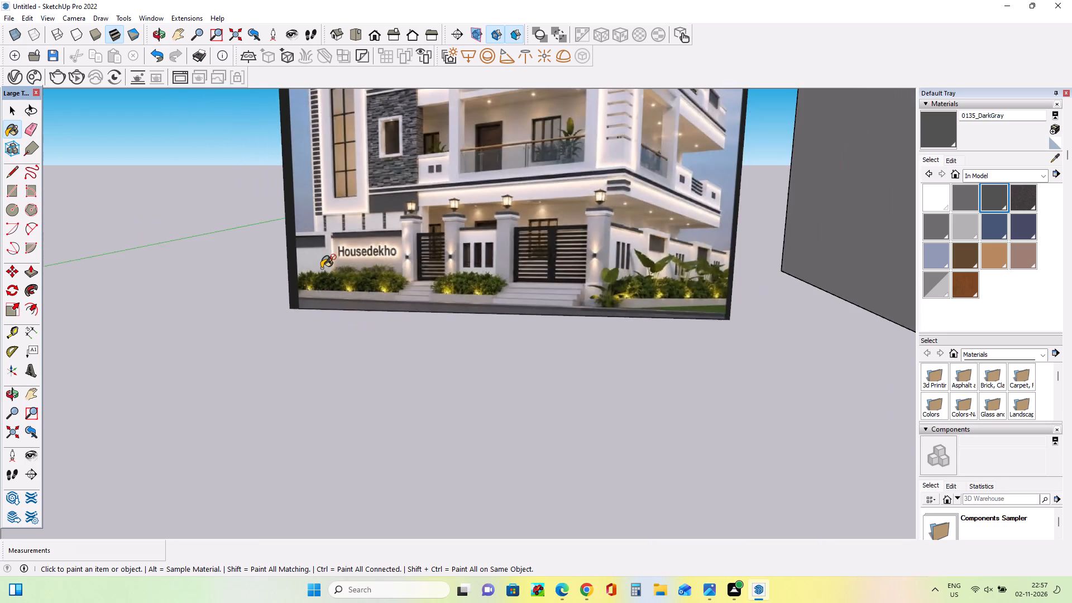
scroll(323, 267, "down", 11)
middle_click_drag(558, 276, 568, 312)
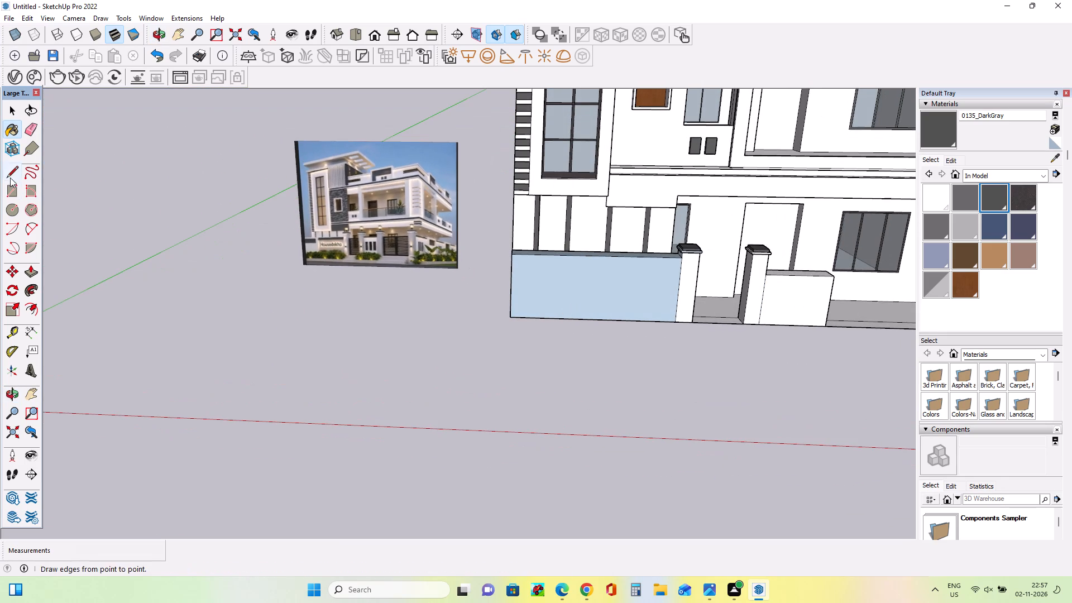
Draw a full-height rectangle about 13' 6" by 12' 8" on the long boundary wall's front face from its outer bottom corner.
left_click(11, 187)
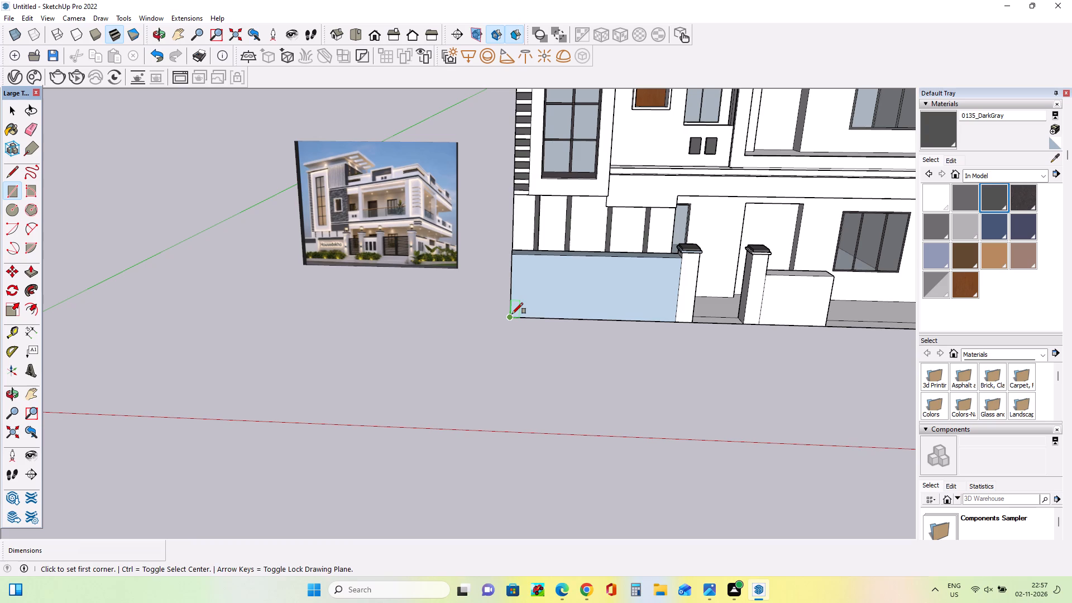
left_click(512, 314)
left_click(583, 259)
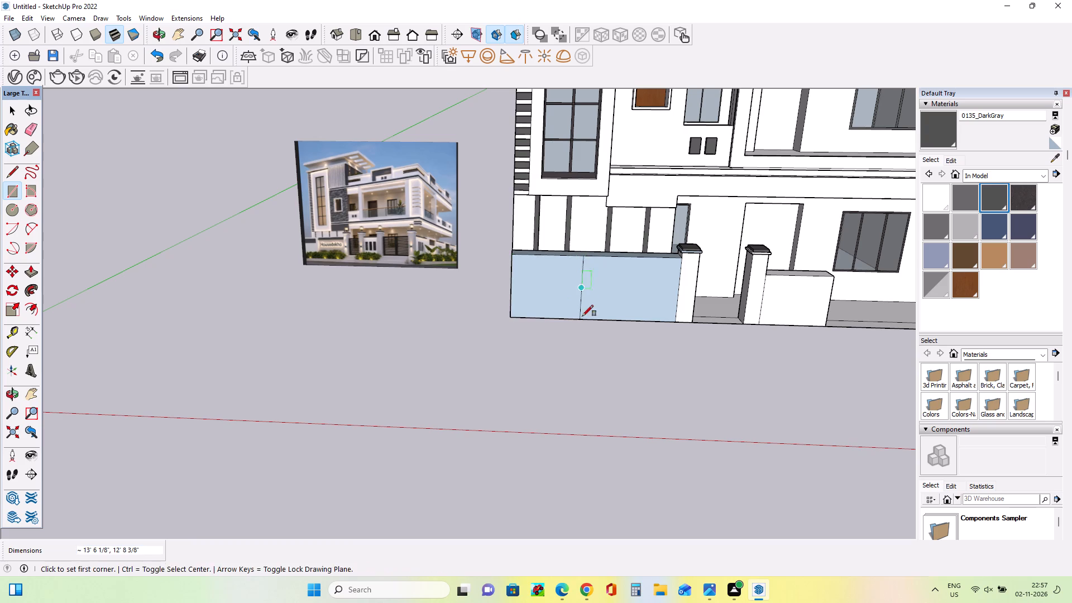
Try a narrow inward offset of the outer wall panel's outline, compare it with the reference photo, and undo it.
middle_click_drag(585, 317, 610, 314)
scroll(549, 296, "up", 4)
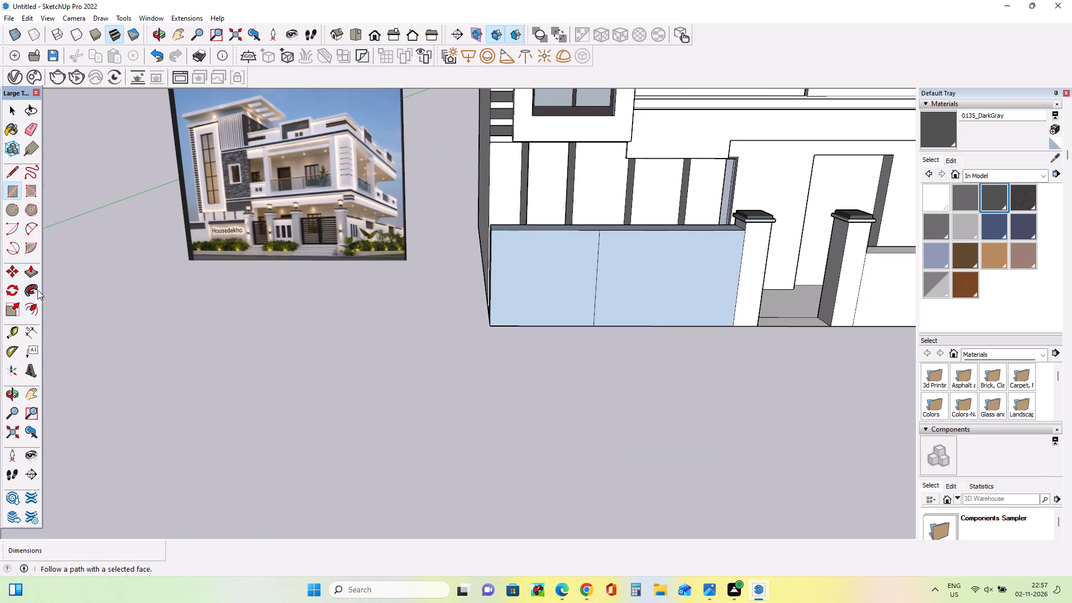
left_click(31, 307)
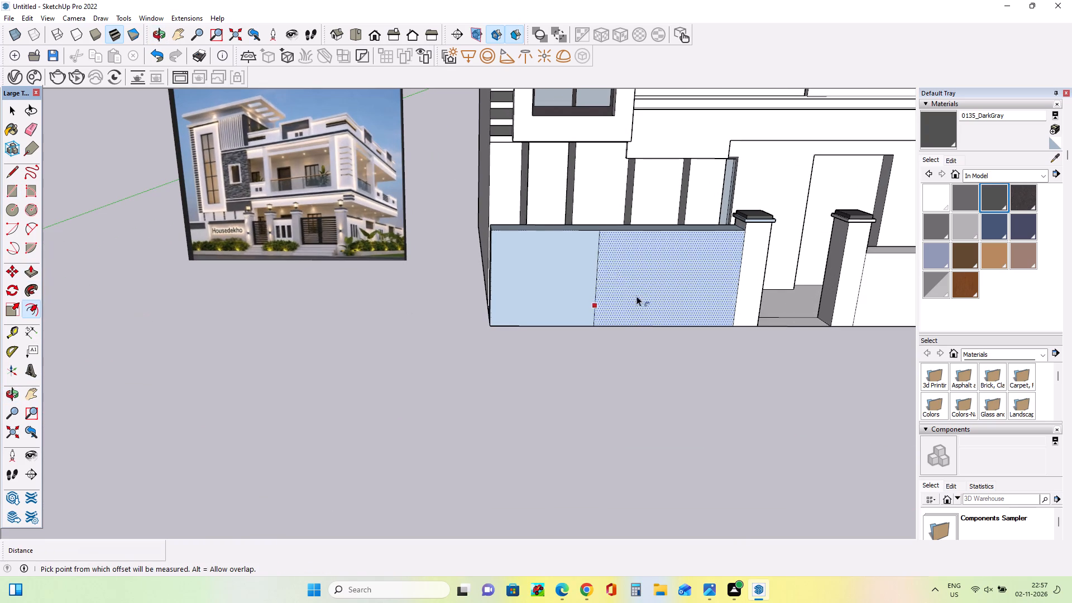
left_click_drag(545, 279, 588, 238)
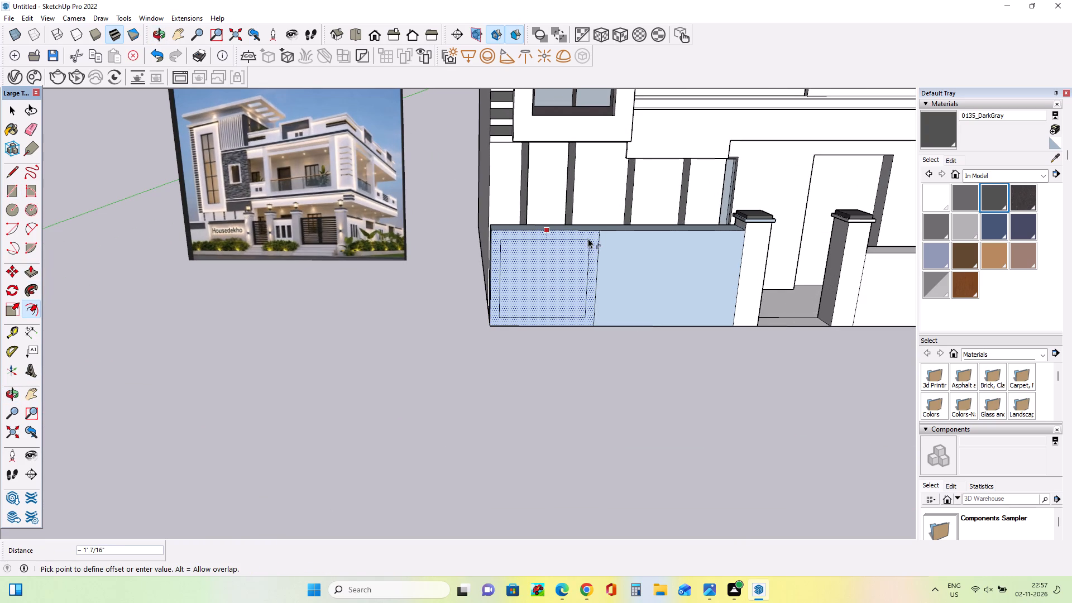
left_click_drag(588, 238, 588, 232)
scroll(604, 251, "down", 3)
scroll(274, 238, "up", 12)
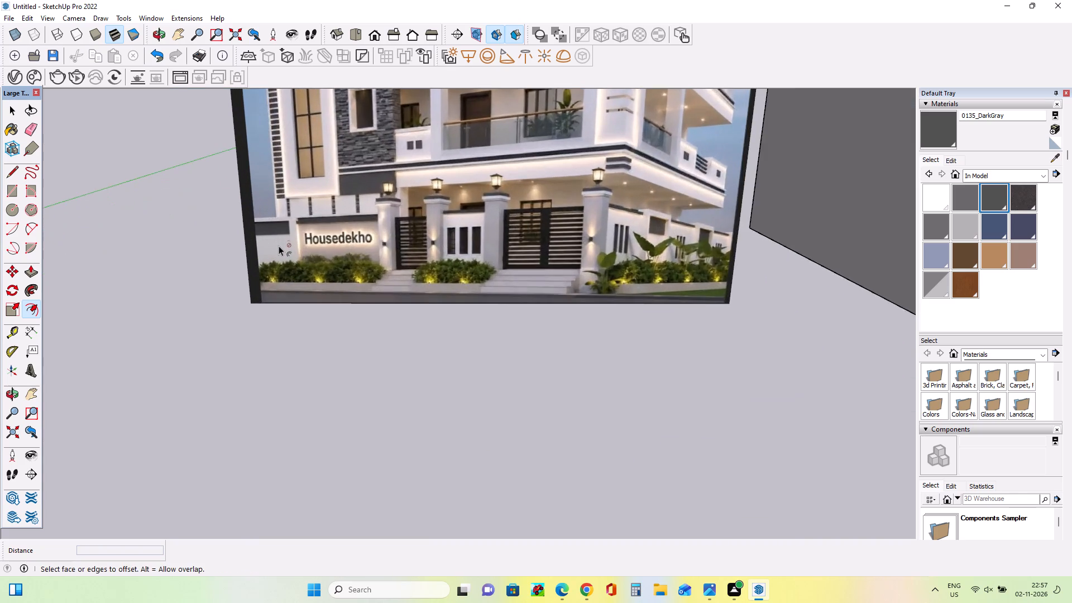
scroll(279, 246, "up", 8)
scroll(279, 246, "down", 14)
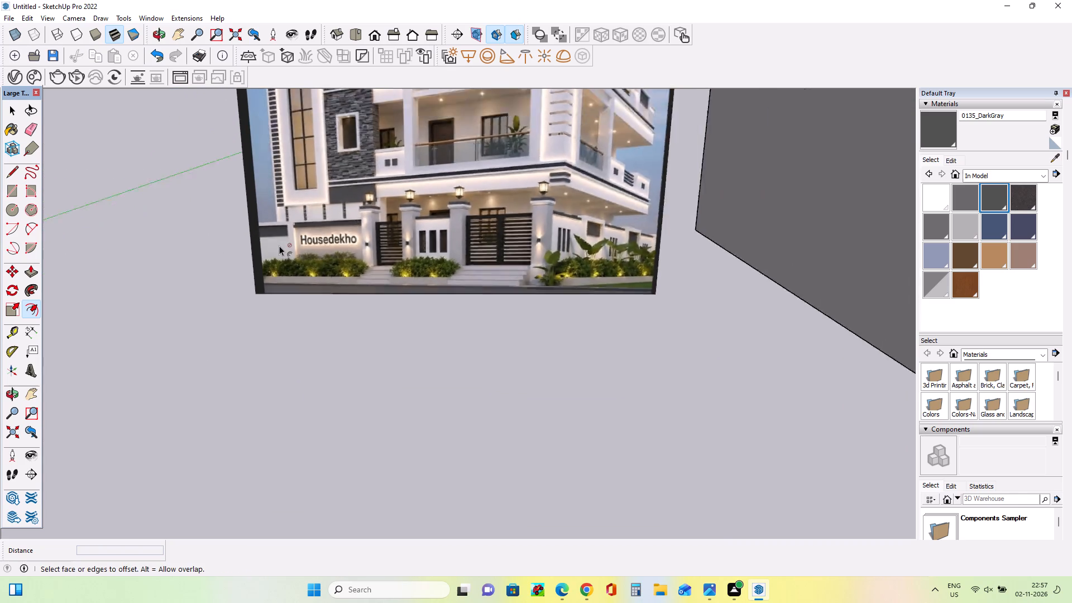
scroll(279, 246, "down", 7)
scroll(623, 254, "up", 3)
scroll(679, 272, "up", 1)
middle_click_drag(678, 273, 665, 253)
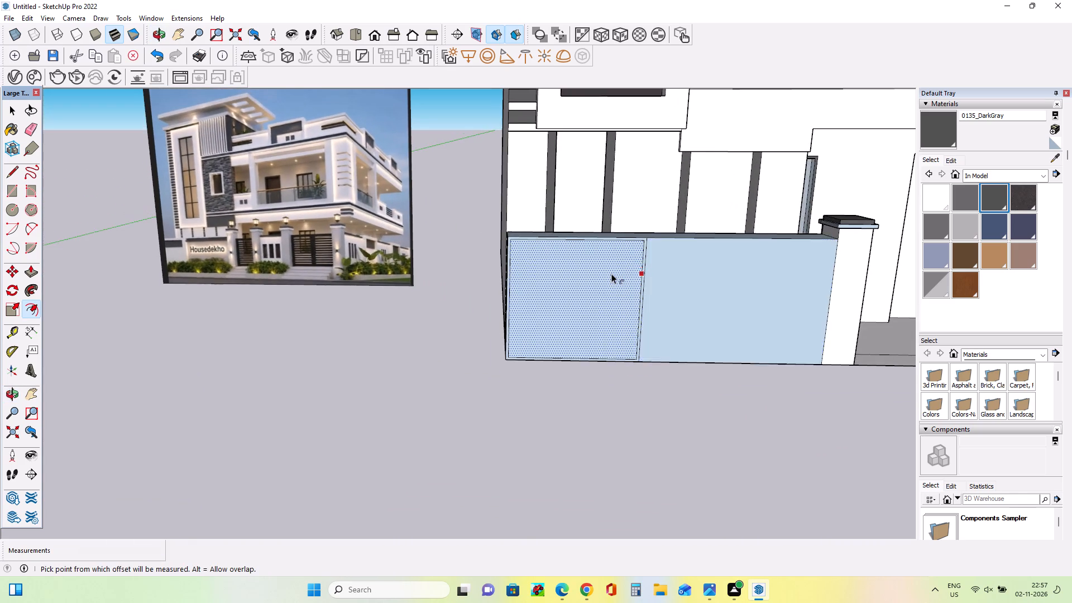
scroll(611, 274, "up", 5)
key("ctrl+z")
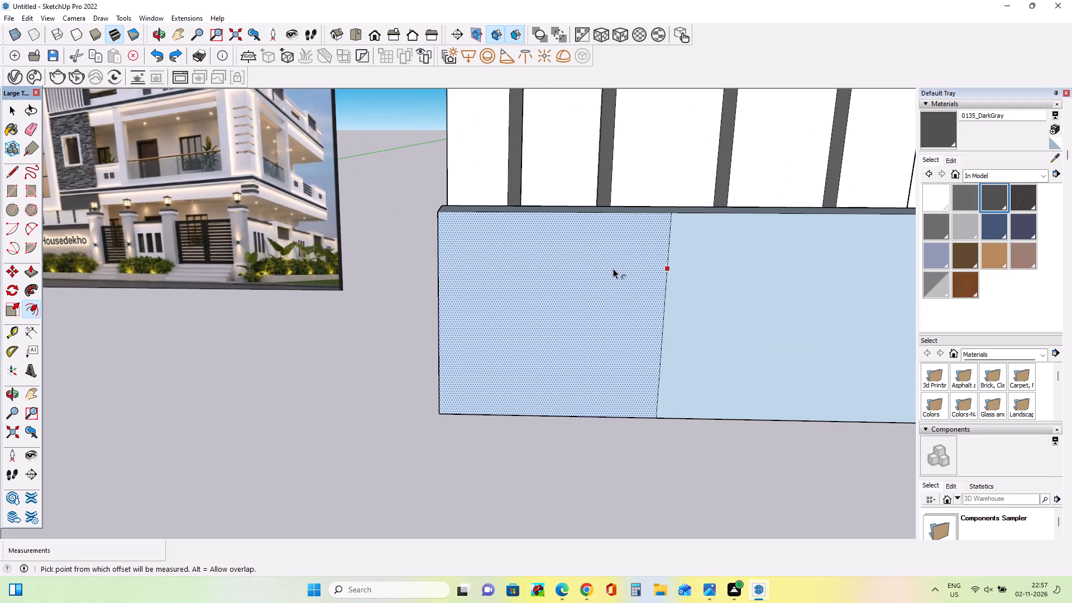
Offset the outer wall panel's outline inward by about 10".
left_click_drag(612, 268, 653, 269)
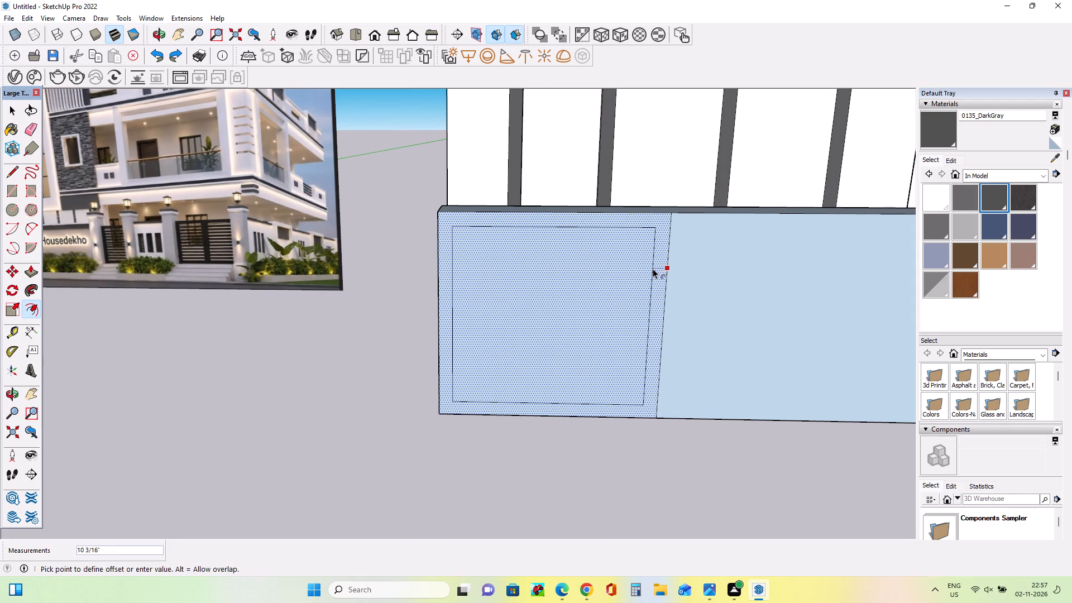
left_click_drag(653, 269, 652, 274)
scroll(599, 328, "up", 2)
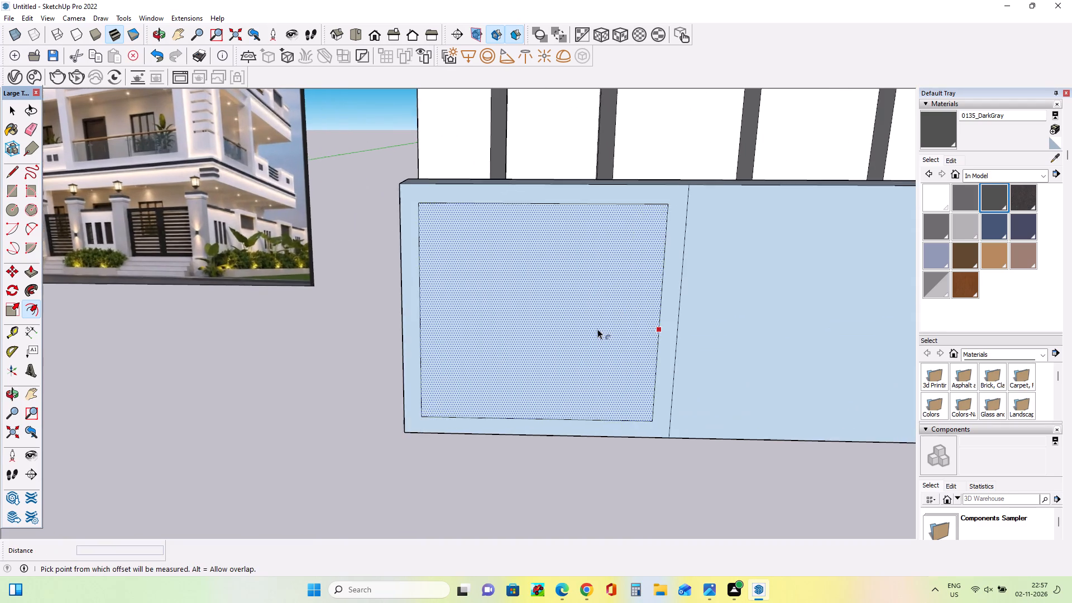
Draw lines from the inner outline's two lower corners down to the wall base and erase the outline's bottom edge.
middle_click_drag(597, 325, 604, 290)
left_click(12, 174)
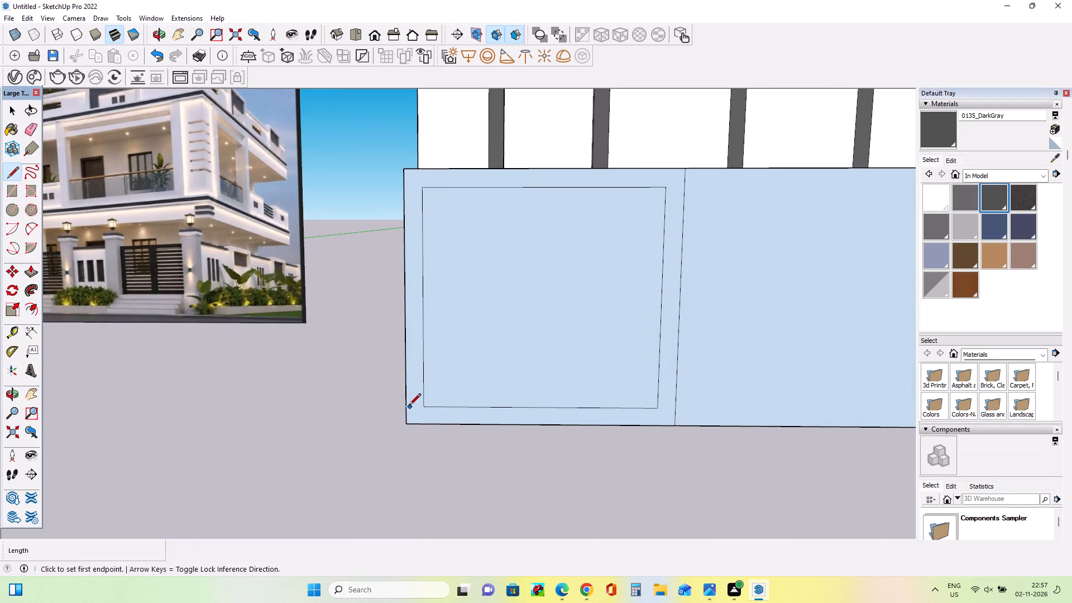
left_click(427, 405)
left_click(426, 424)
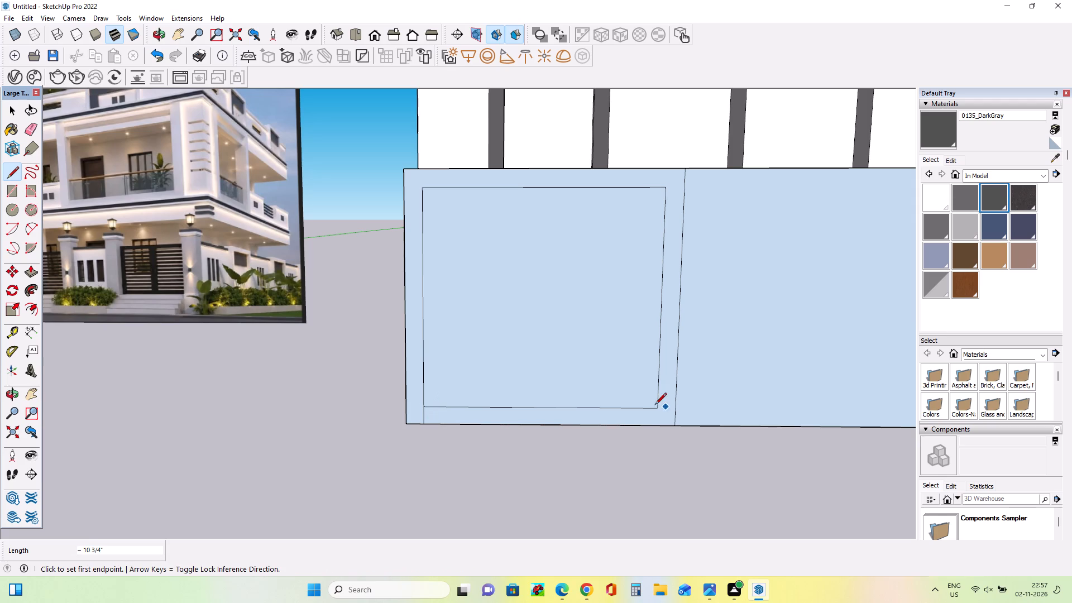
left_click(657, 408)
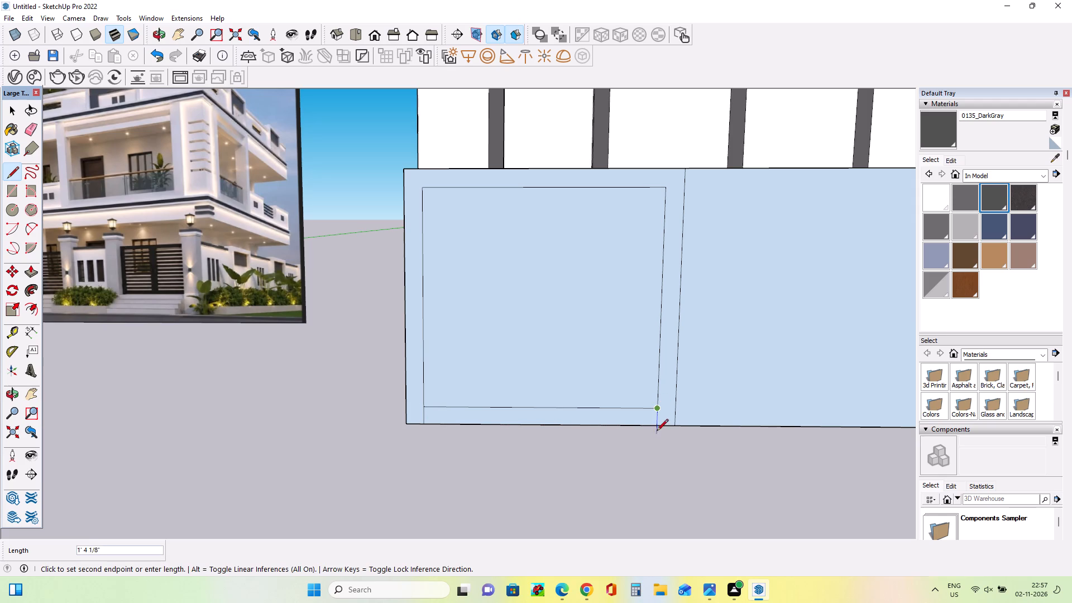
left_click(656, 424)
middle_click_drag(665, 444, 681, 463)
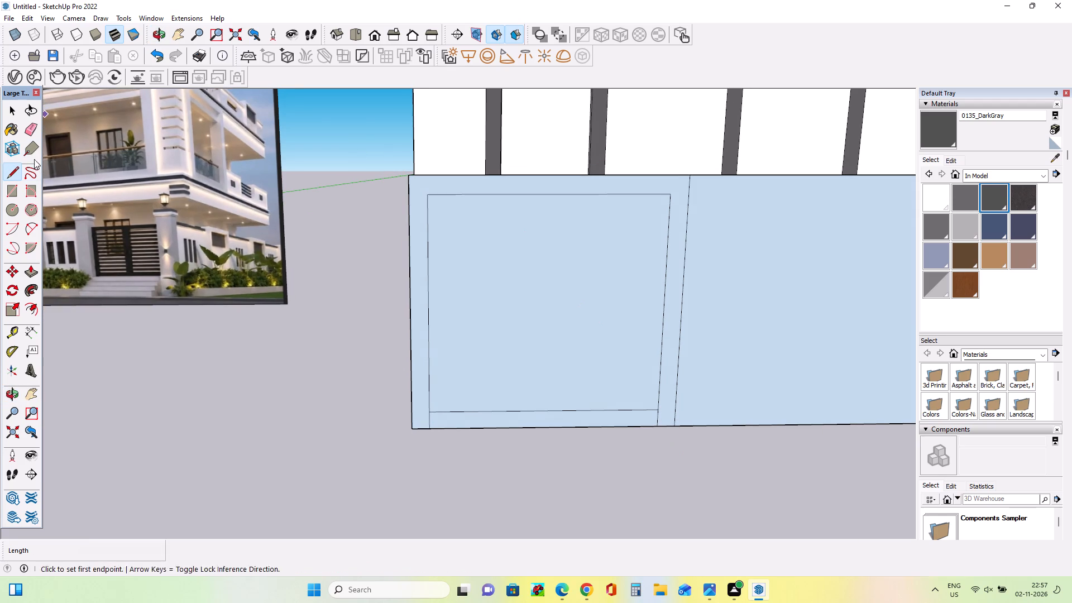
left_click(31, 131)
left_click_drag(495, 408, 500, 422)
middle_click_drag(502, 432, 514, 453)
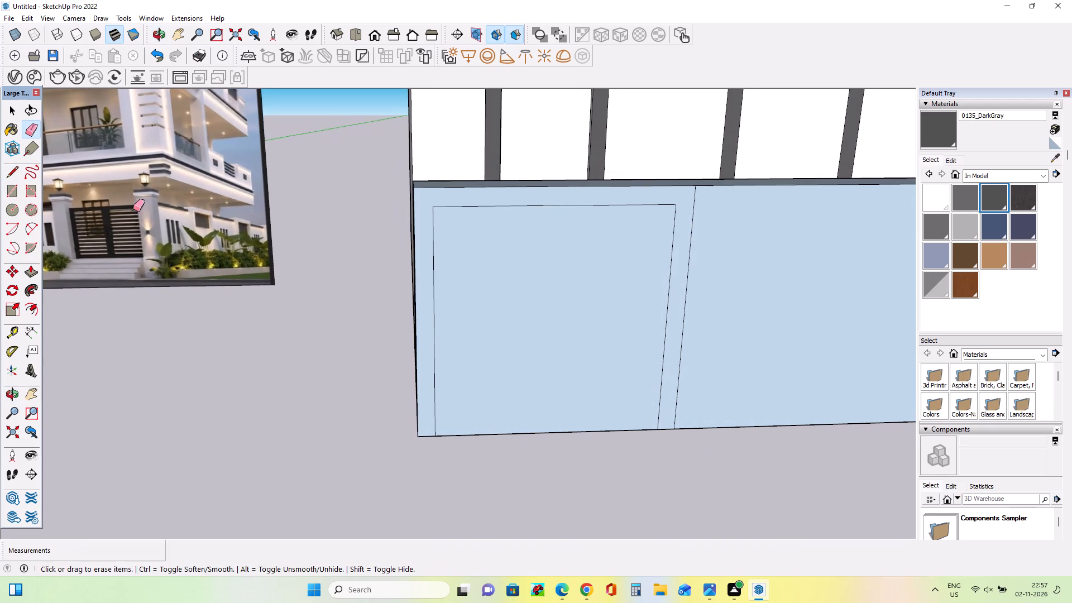
Pull the three-sided frame around the outer wall panel outward by about 6".
left_click(32, 272)
left_click_drag(421, 406, 426, 416)
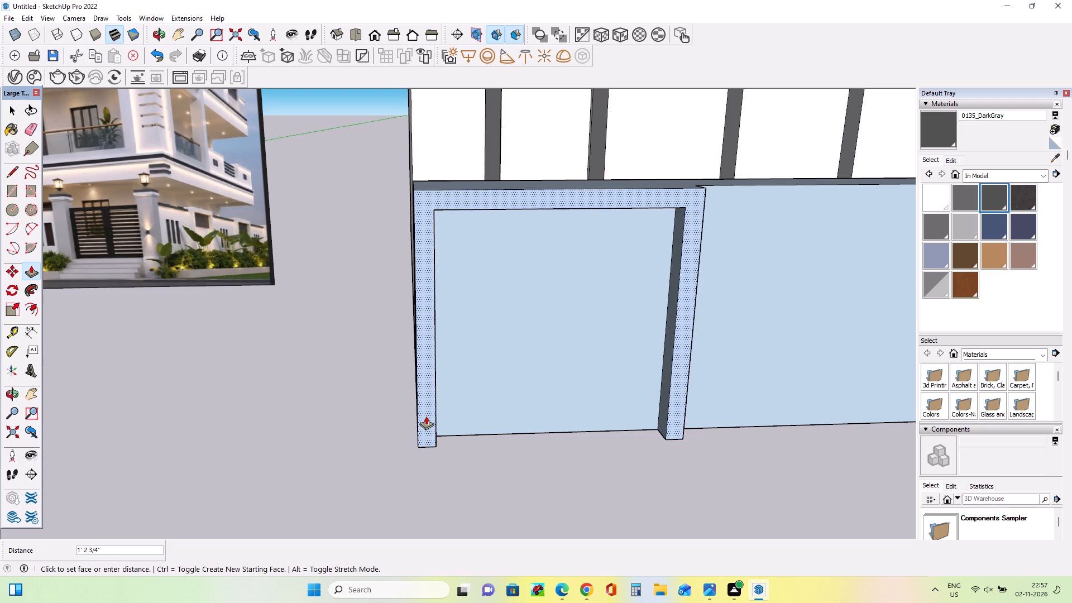
left_click_drag(426, 416, 428, 409)
Draw a rectangle over the building's whole underside, from the rear corner to the diagonally opposite front corner.
middle_click_drag(538, 397, 377, 285)
middle_click_drag(448, 328, 593, 238)
scroll(428, 312, "down", 9)
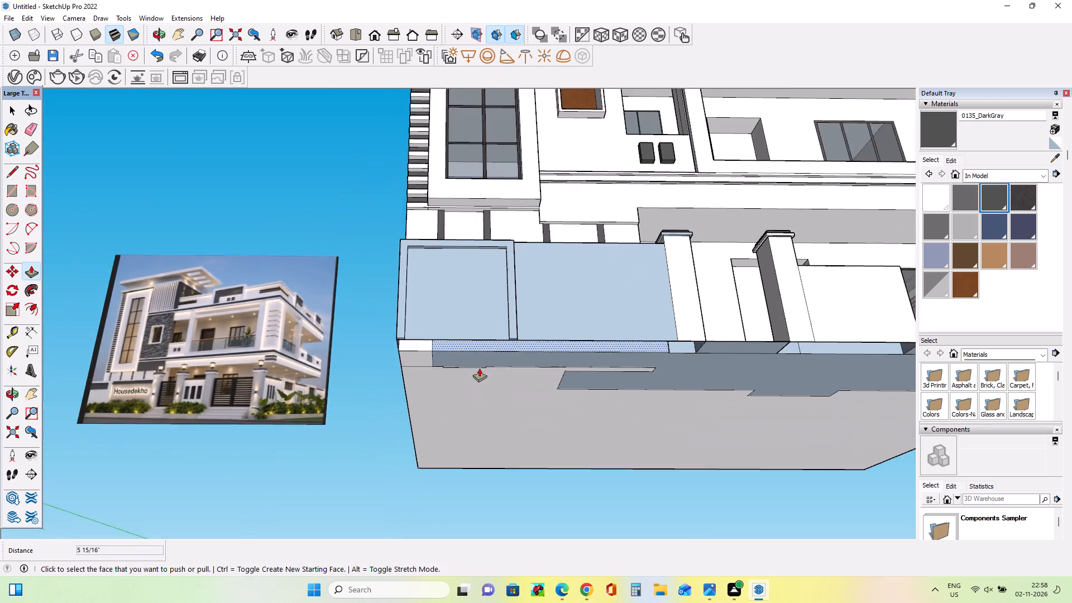
middle_click_drag(480, 361, 516, 204)
scroll(508, 203, "down", 6)
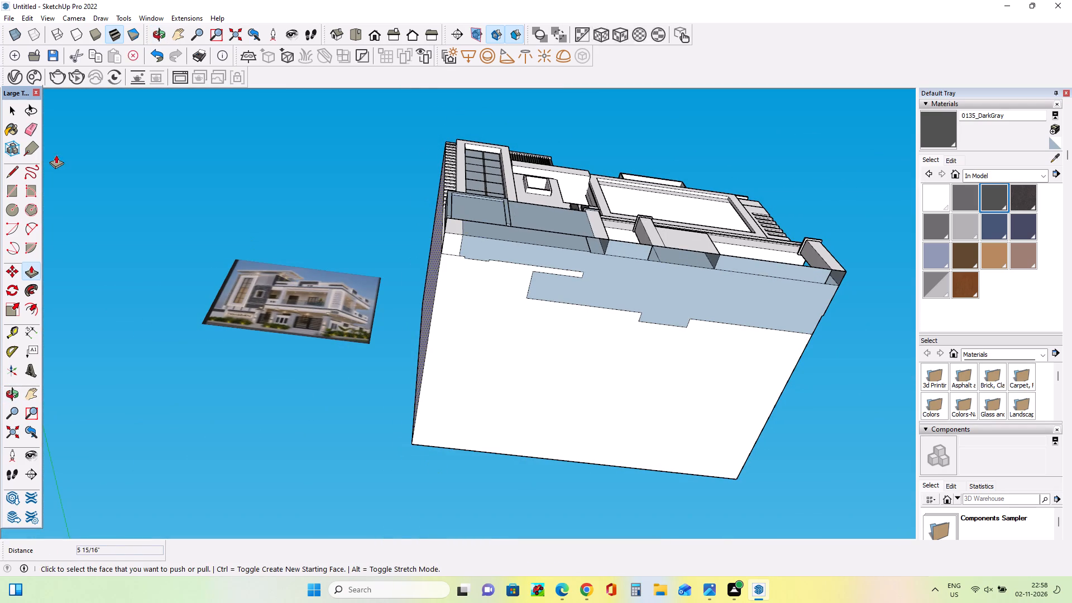
left_click(11, 189)
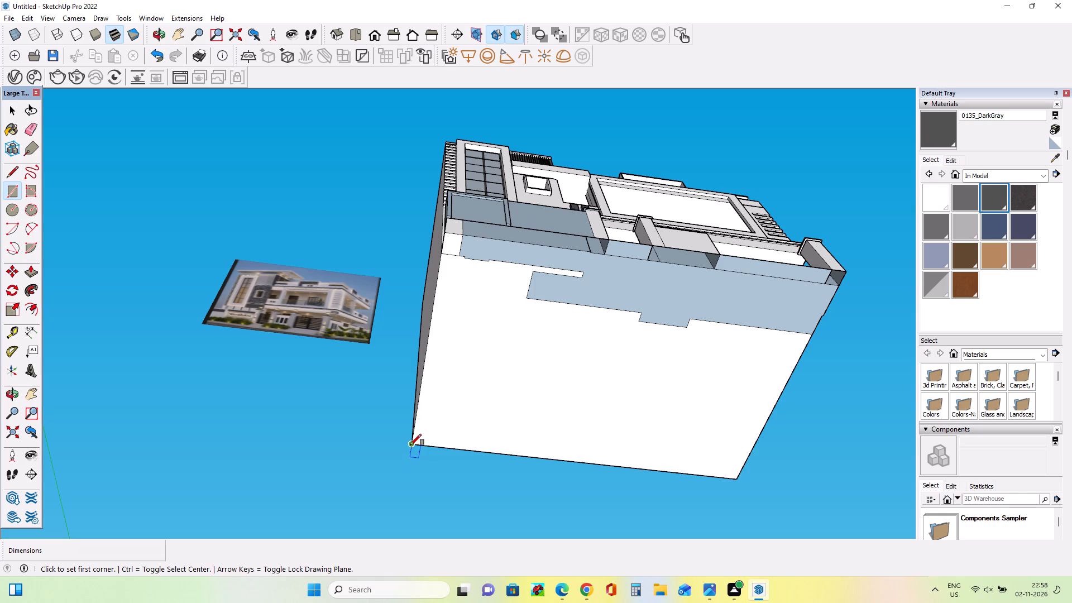
left_click(410, 445)
left_click(845, 271)
Draw a rectangle about 11' 9" by 1' 10" across the top of the recessed panel inside the frame.
middle_click_drag(581, 348, 484, 569)
scroll(467, 389, "up", 4)
middle_click_drag(469, 410, 519, 519)
scroll(460, 406, "up", 5)
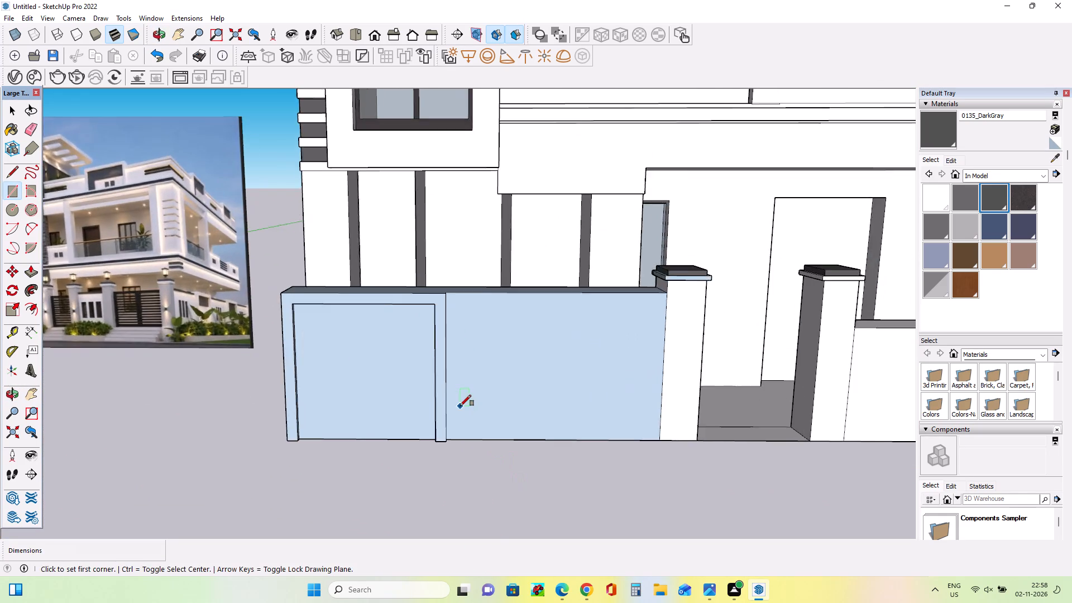
middle_click_drag(462, 415, 512, 413)
scroll(512, 413, "down", 1)
middle_click_drag(325, 334, 356, 236)
scroll(346, 268, "up", 3)
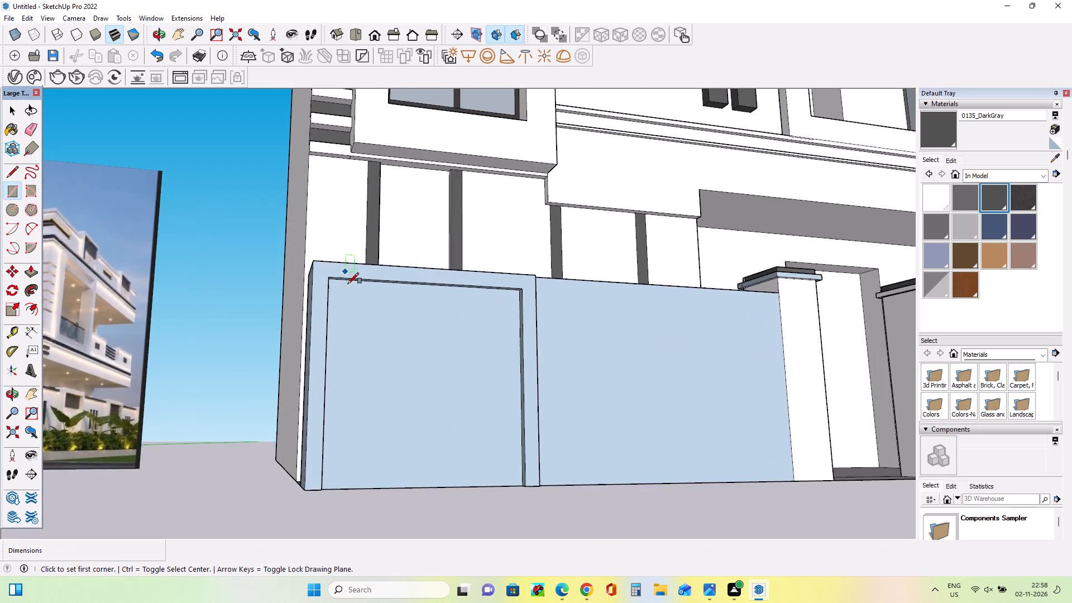
scroll(348, 284, "up", 5)
middle_click_drag(353, 307, 313, 250)
scroll(313, 250, "down", 1)
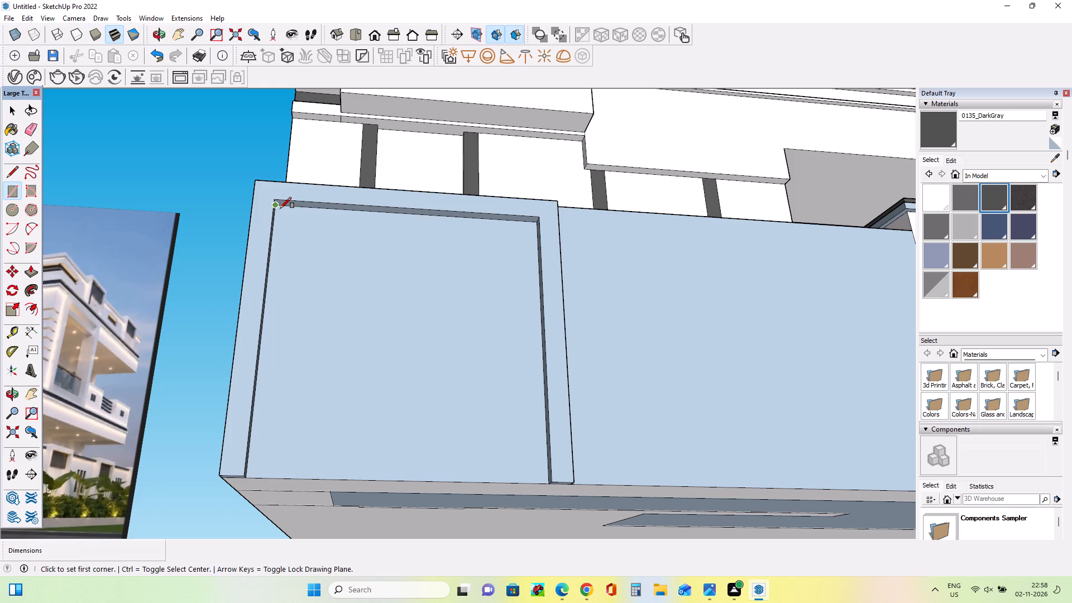
left_click(280, 208)
left_click(535, 259)
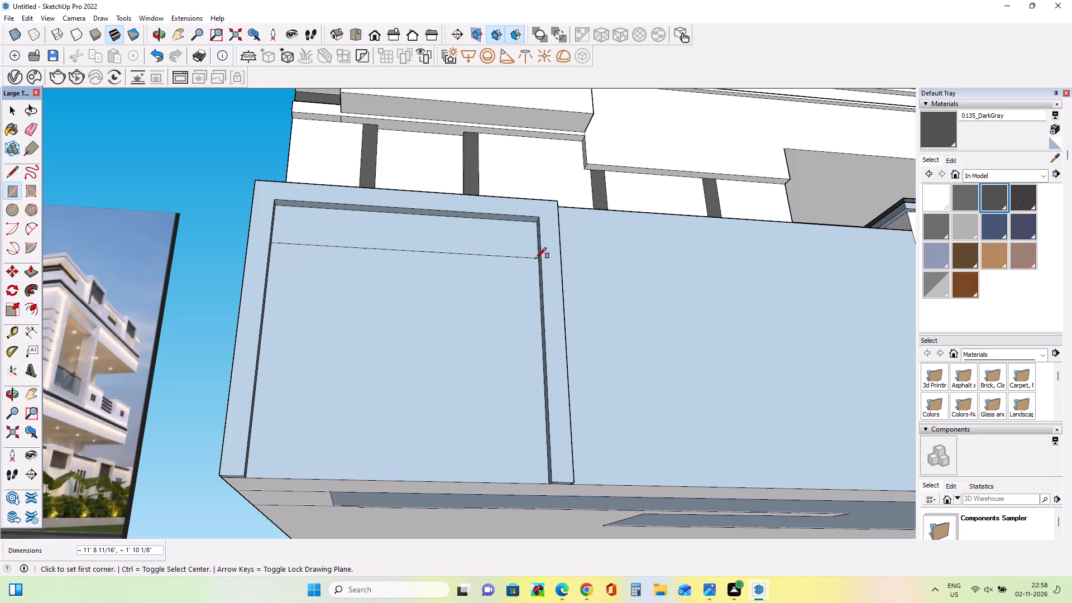
Push the strip at the top of the framed panel inward by about 2 3/8".
middle_click_drag(516, 312, 473, 441)
scroll(406, 385, "up", 3)
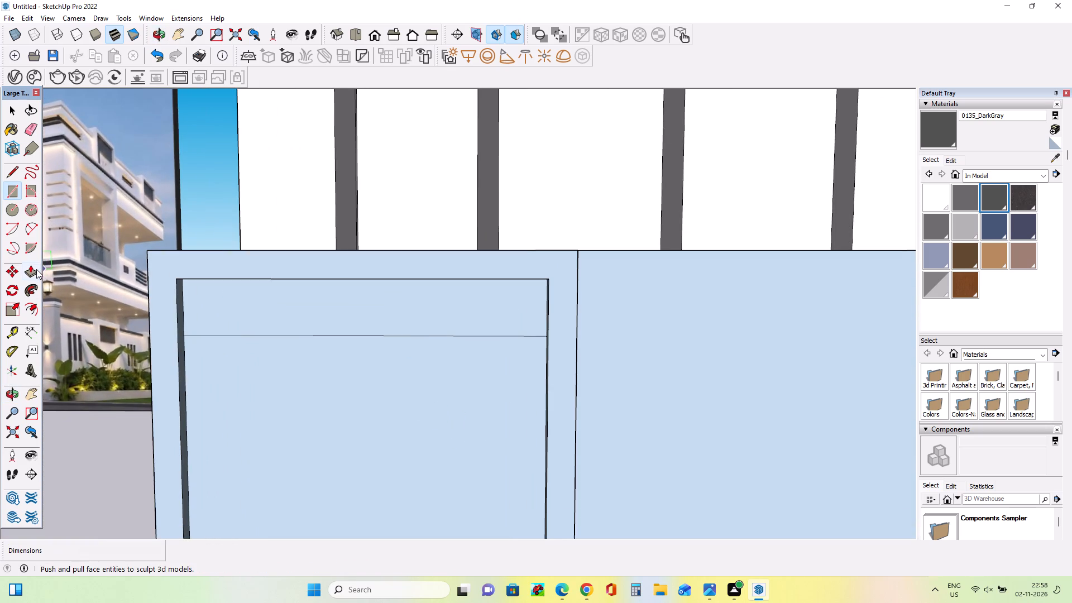
left_click(33, 271)
left_click_drag(342, 315, 347, 319)
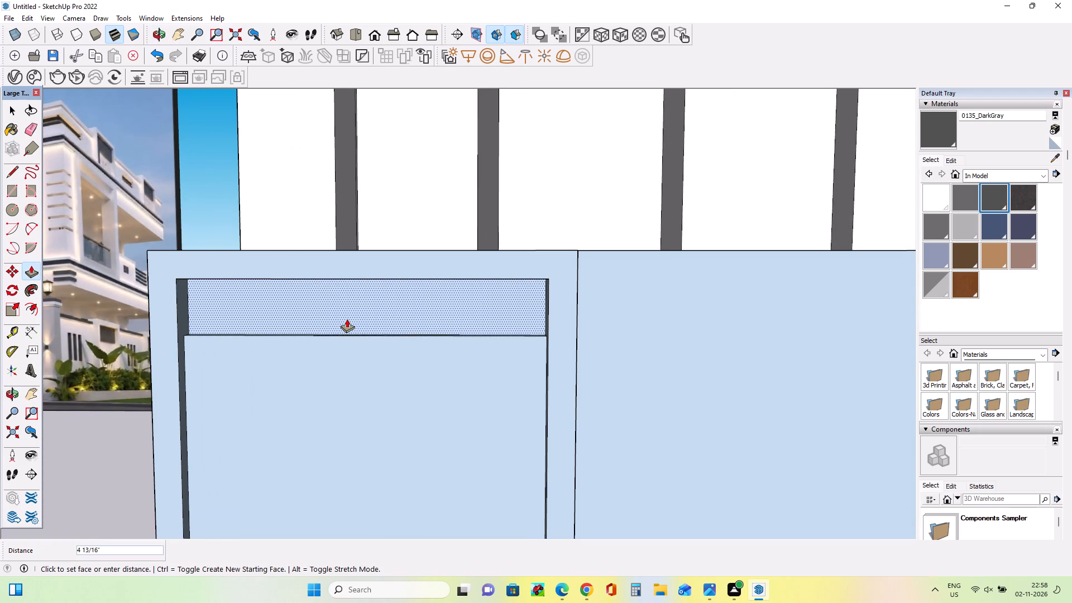
left_click_drag(347, 319, 347, 326)
Examine the boundary wall's name panel, top band and gate pillars in the reference photo.
middle_click_drag(465, 316, 434, 321)
scroll(434, 320, "down", 8)
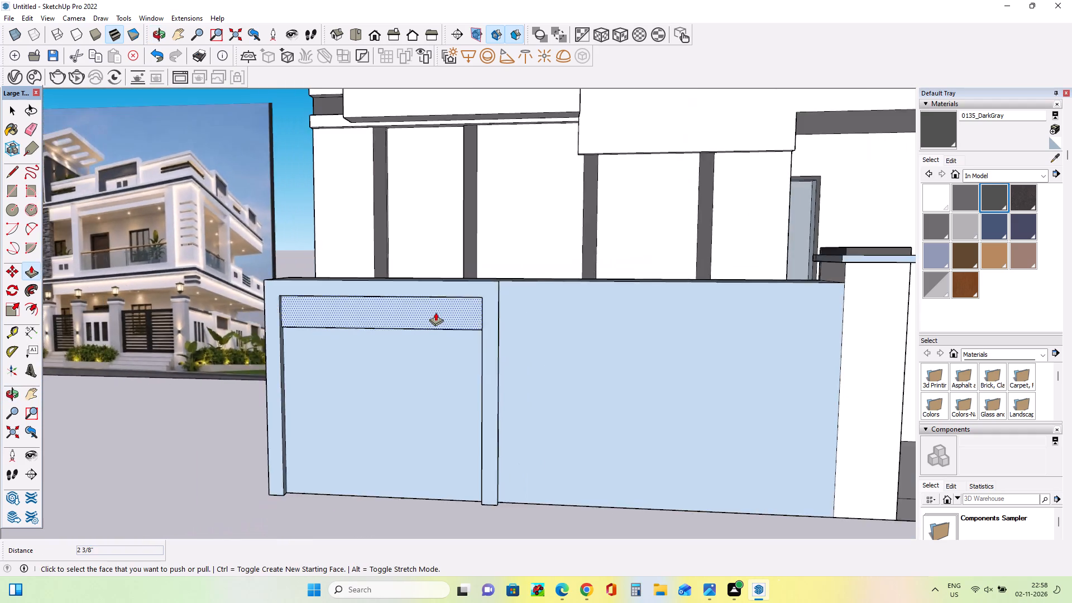
scroll(435, 312, "down", 4)
middle_click_drag(519, 363, 533, 391)
scroll(92, 321, "up", 9)
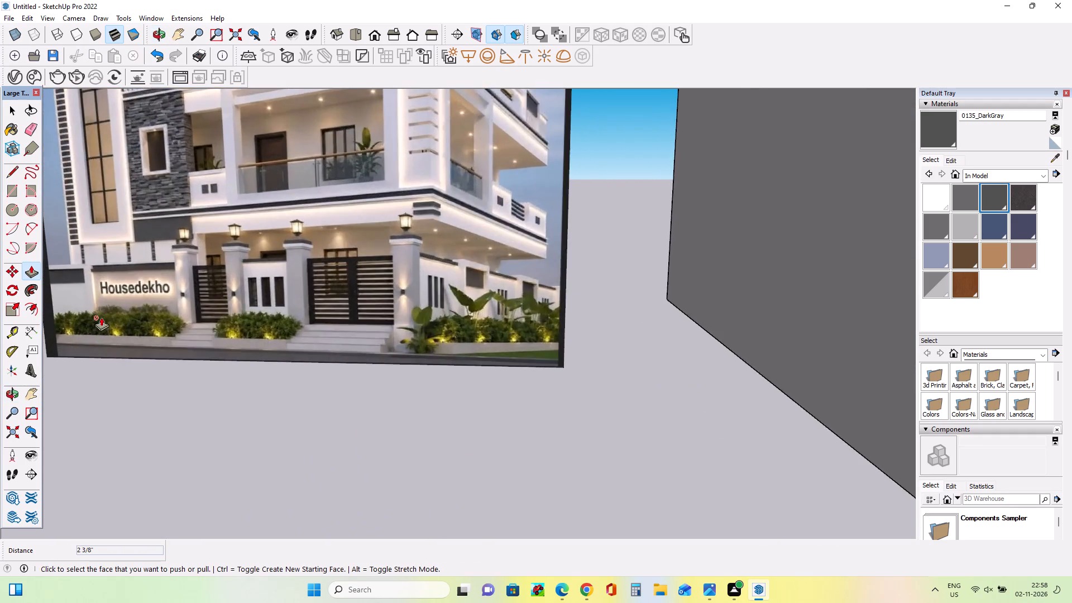
scroll(101, 317, "up", 6)
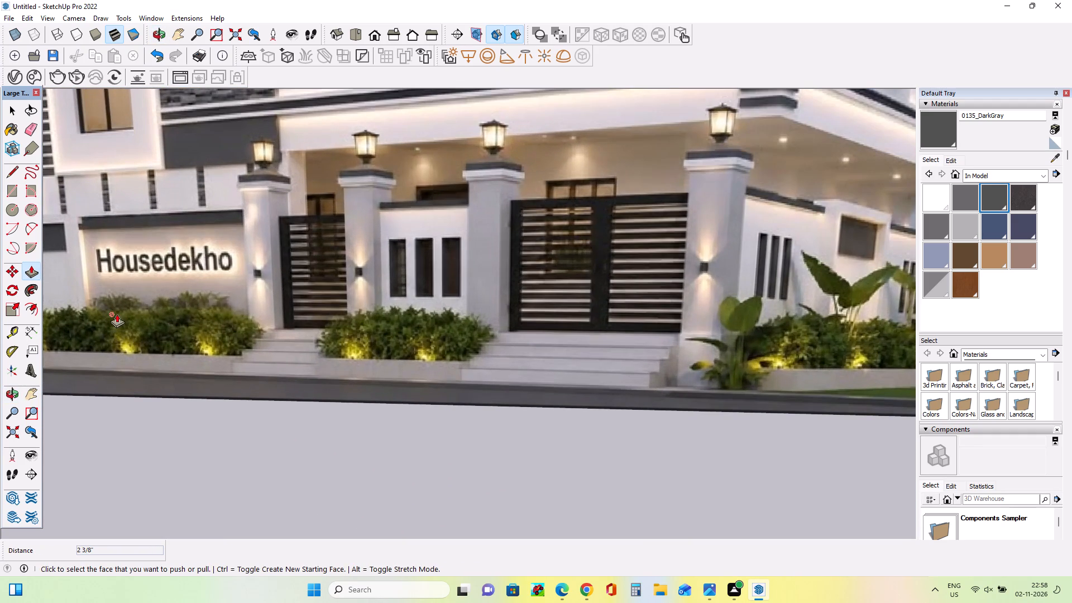
scroll(117, 314, "down", 16)
scroll(117, 314, "up", 1)
scroll(117, 314, "down", 2)
Draw a narrow rectangle about 18' 2" long along the wall's top edge, from the frame to the gate pillar.
middle_click_drag(592, 347, 596, 291)
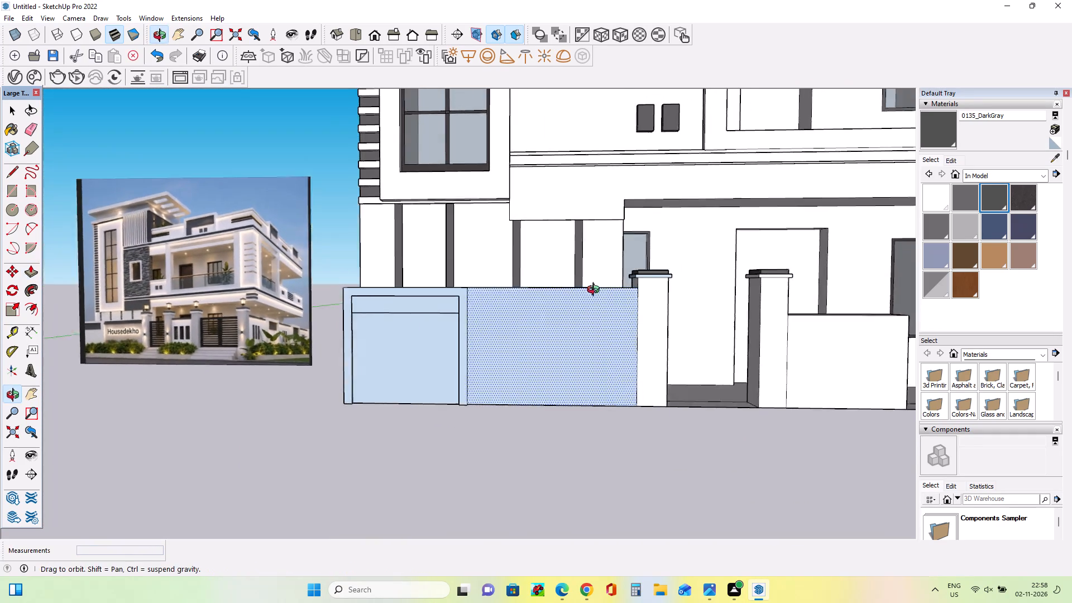
middle_click_drag(596, 291, 594, 283)
scroll(583, 281, "up", 7)
left_click(12, 193)
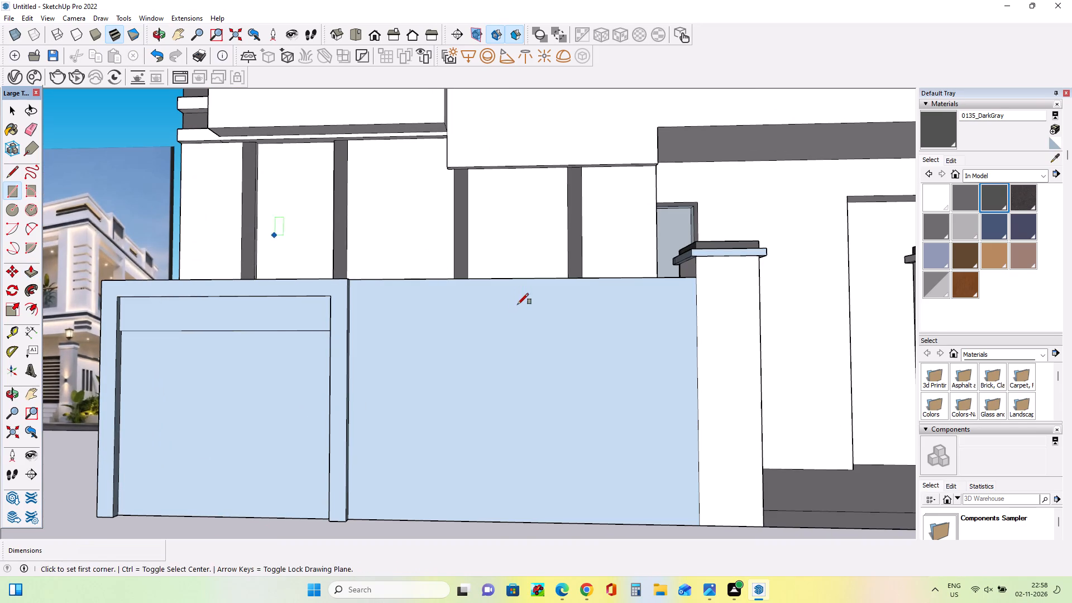
middle_click_drag(505, 309, 374, 329)
scroll(329, 291, "up", 8)
left_click(318, 289)
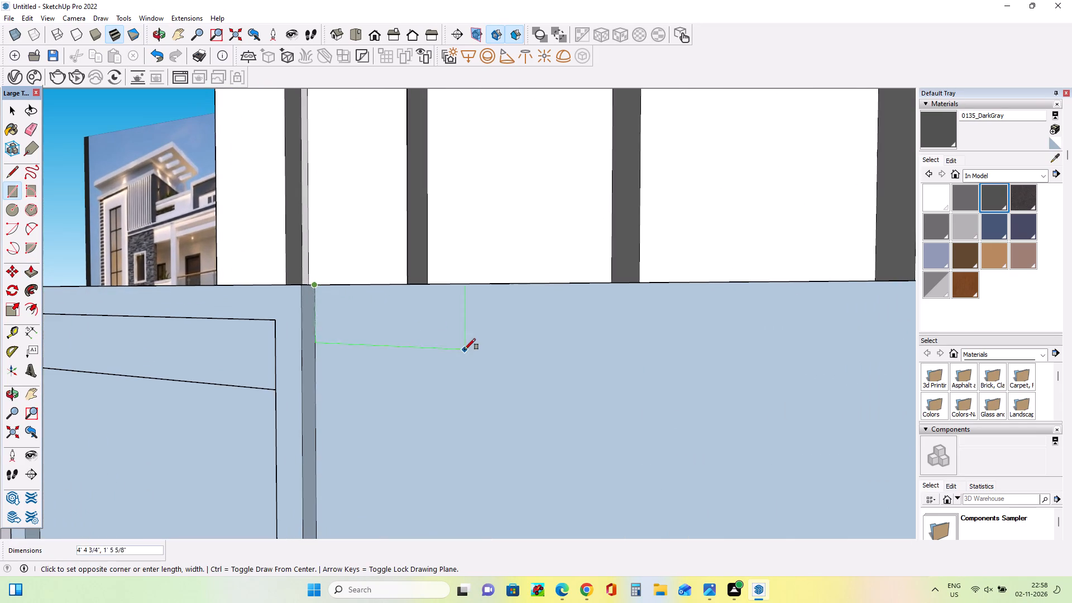
middle_click_drag(465, 350, 580, 350)
scroll(580, 352, "down", 9)
scroll(688, 338, "down", 4)
middle_click_drag(723, 355, 846, 334)
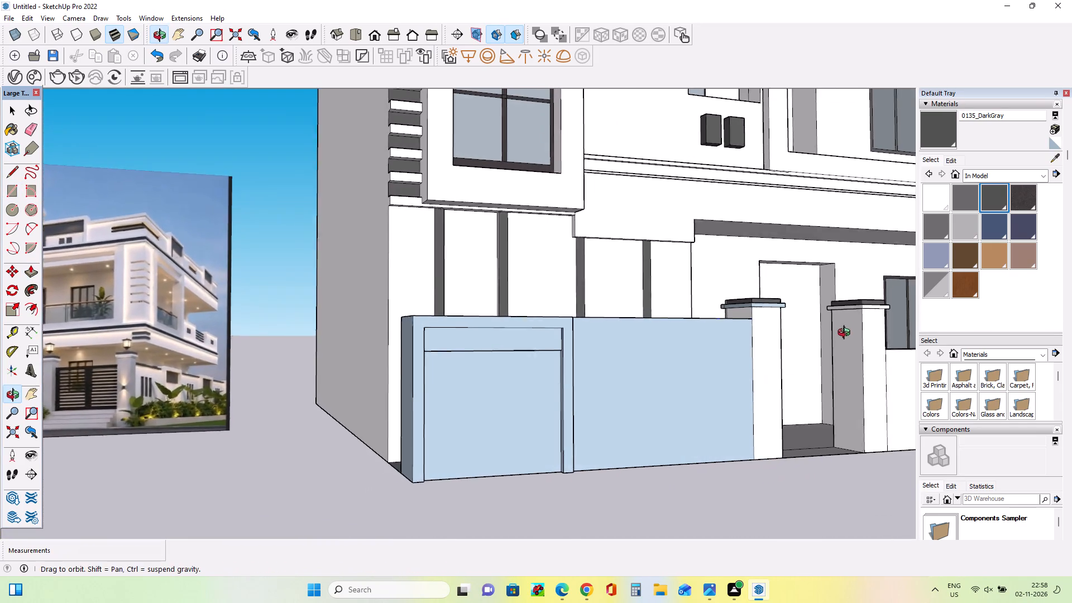
middle_click_drag(846, 334, 846, 329)
scroll(767, 335, "up", 12)
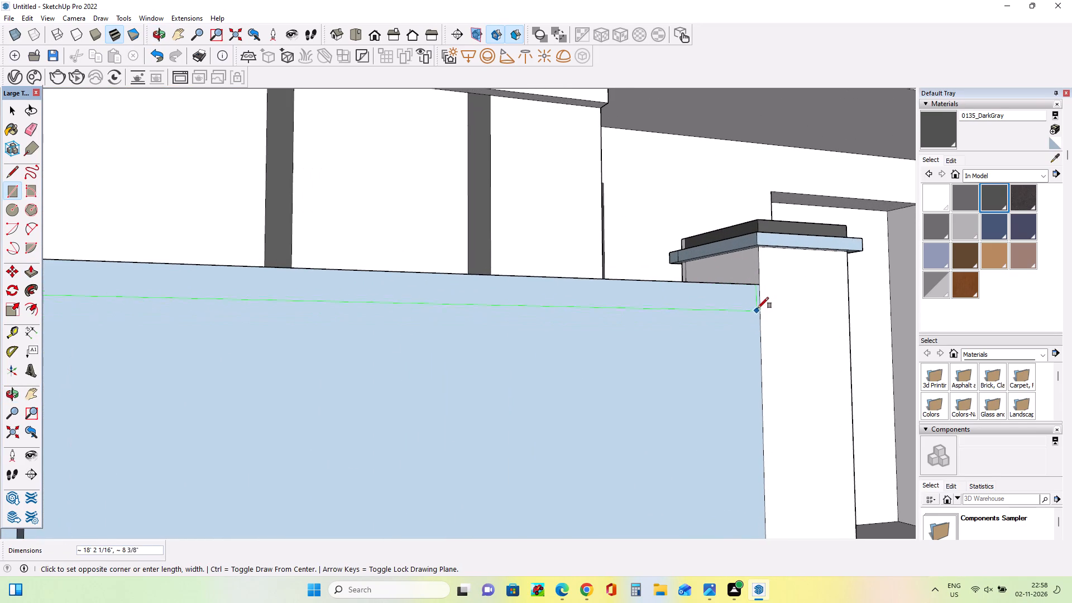
left_click(760, 301)
Pull the front face of the gate pillar adjoining the long wall outward by about 3".
middle_click_drag(762, 344, 633, 366)
left_click(29, 276)
left_click_drag(727, 367, 724, 371)
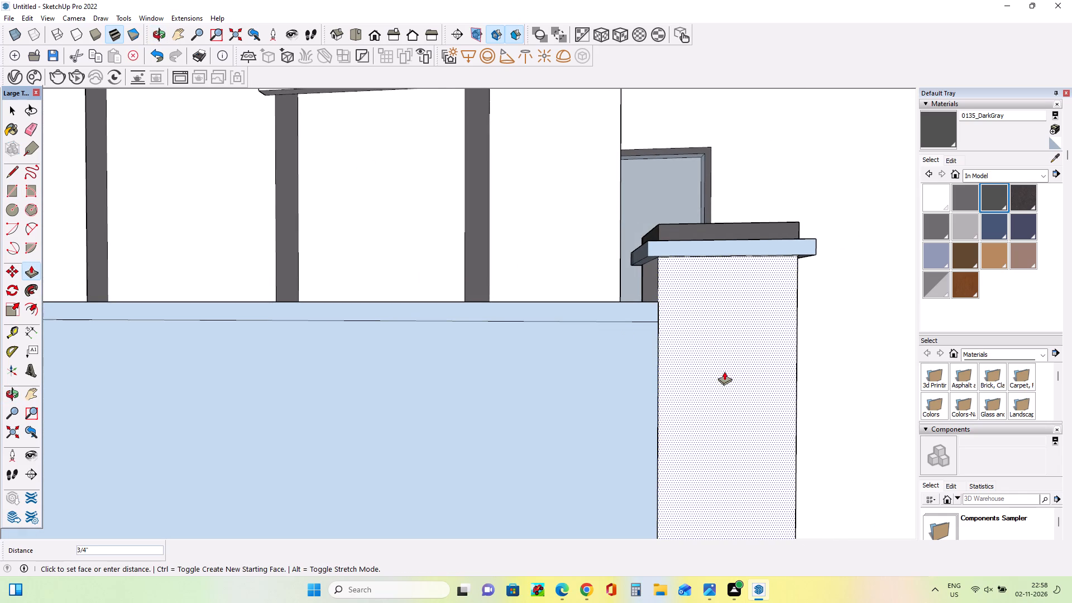
left_click_drag(724, 371, 725, 372)
middle_click_drag(652, 379, 677, 434)
left_click_drag(684, 397, 690, 409)
scroll(652, 379, "up", 3)
Pull the strip along the long wall's top edge outward by about 3 3/8".
middle_click_drag(658, 378, 694, 331)
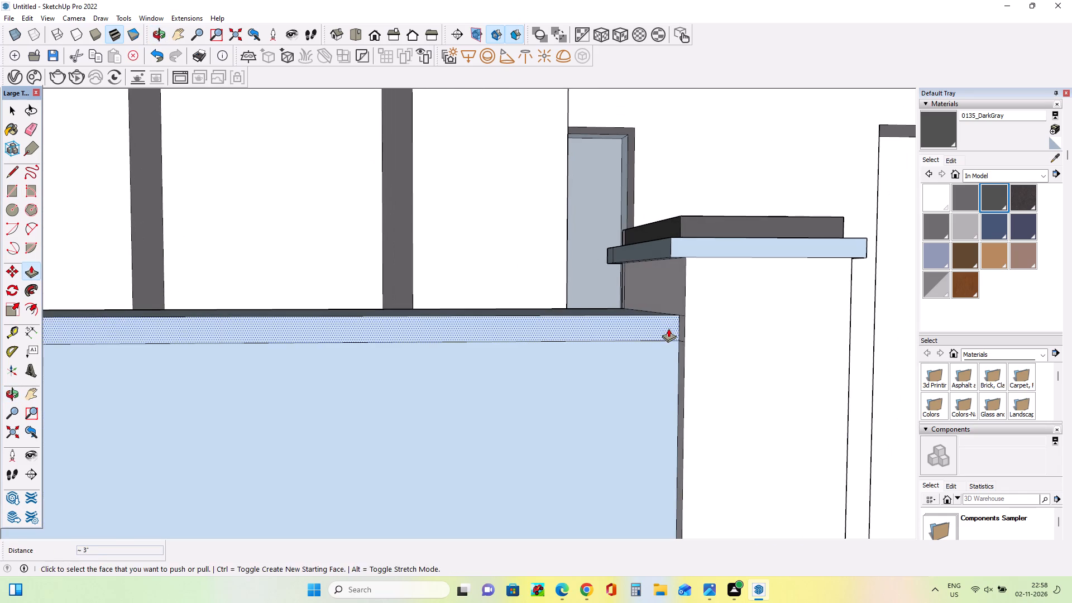
left_click_drag(668, 328, 700, 317)
Draw a second thin rectangle about 18' 2" long a short gap below the projecting top strip, from frame to gate pillar.
middle_click_drag(715, 420, 745, 286)
scroll(744, 285, "down", 4)
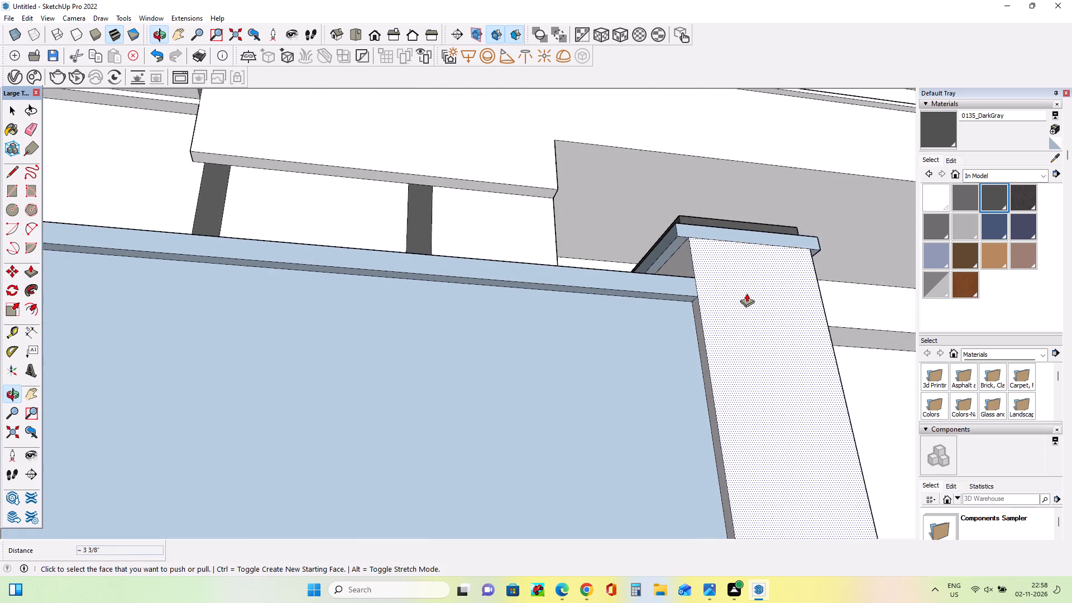
scroll(748, 295, "down", 8)
middle_click_drag(760, 358, 704, 396)
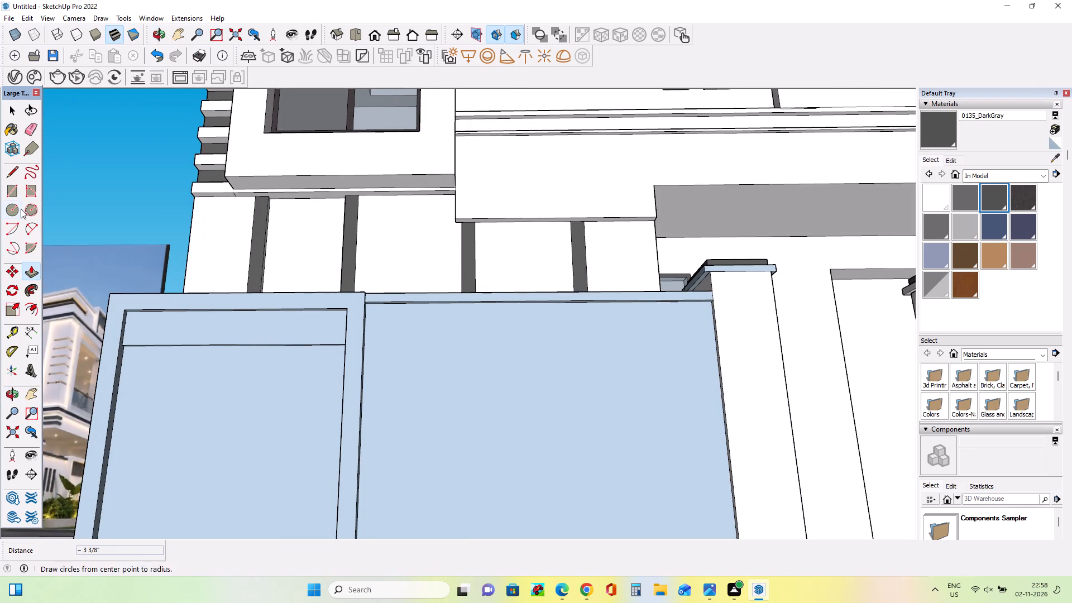
left_click(14, 189)
middle_click_drag(316, 376, 205, 428)
scroll(272, 393, "up", 3)
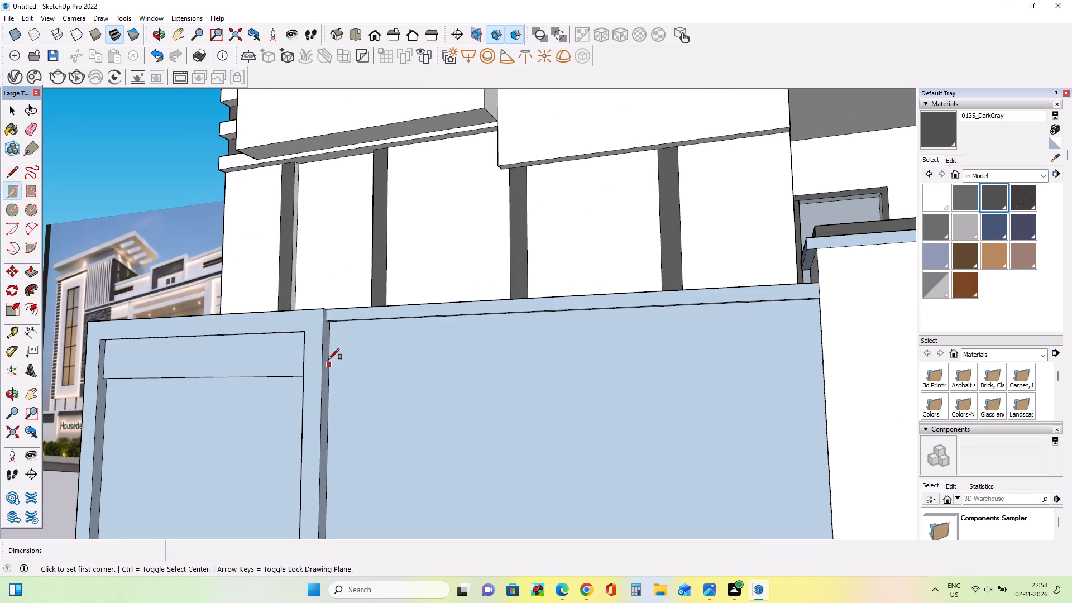
left_click(330, 336)
scroll(438, 413, "down", 4)
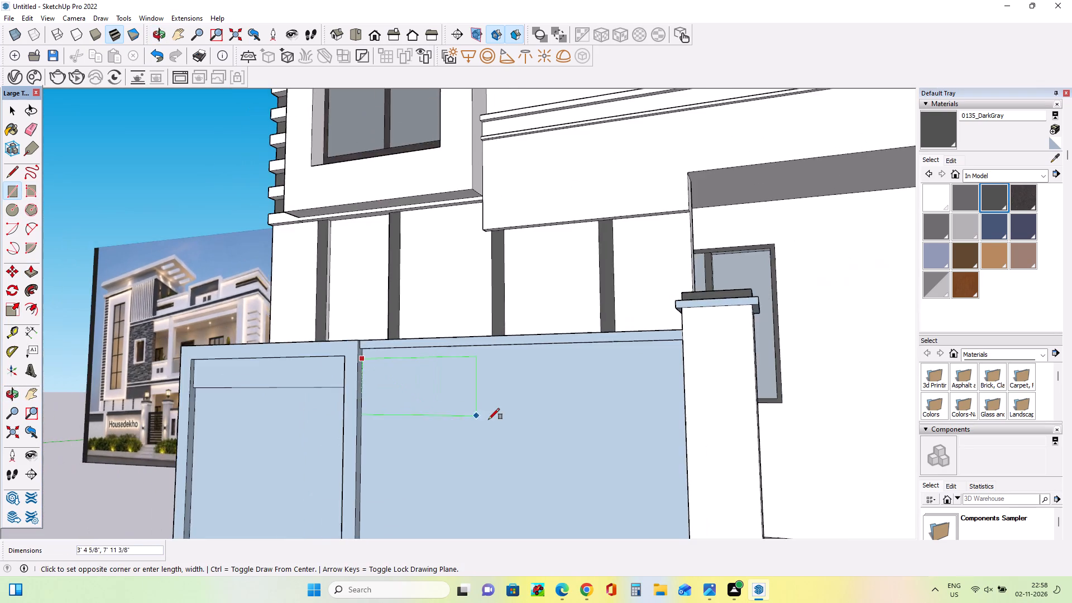
middle_click_drag(495, 418, 694, 399)
scroll(725, 367, "up", 7)
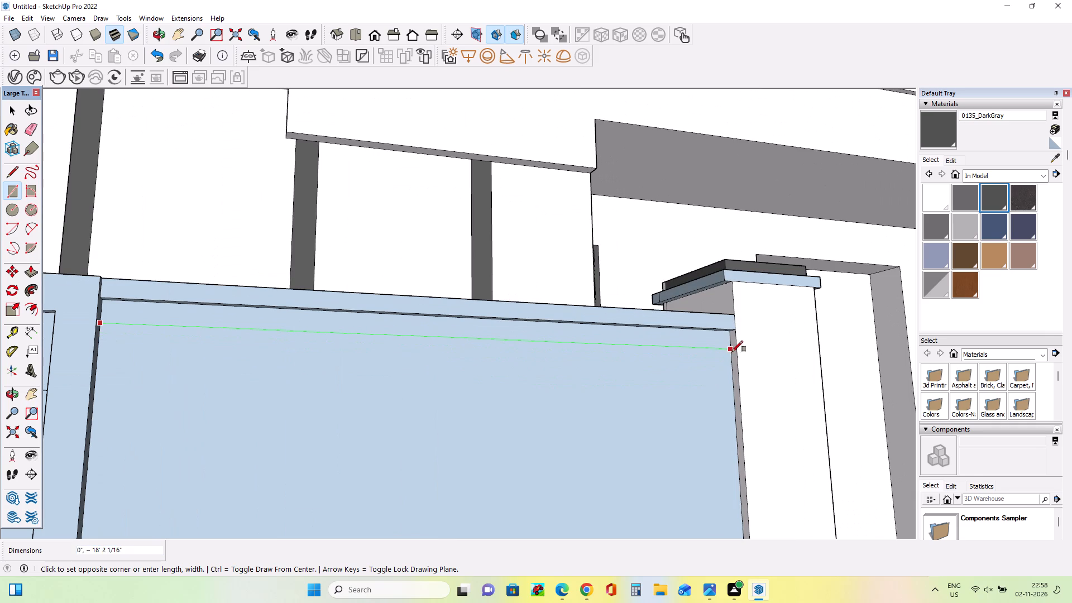
left_click(729, 358)
Pull the thin lower band on the long wall outward by about 3 3/8".
middle_click_drag(716, 406, 715, 431)
left_click(27, 270)
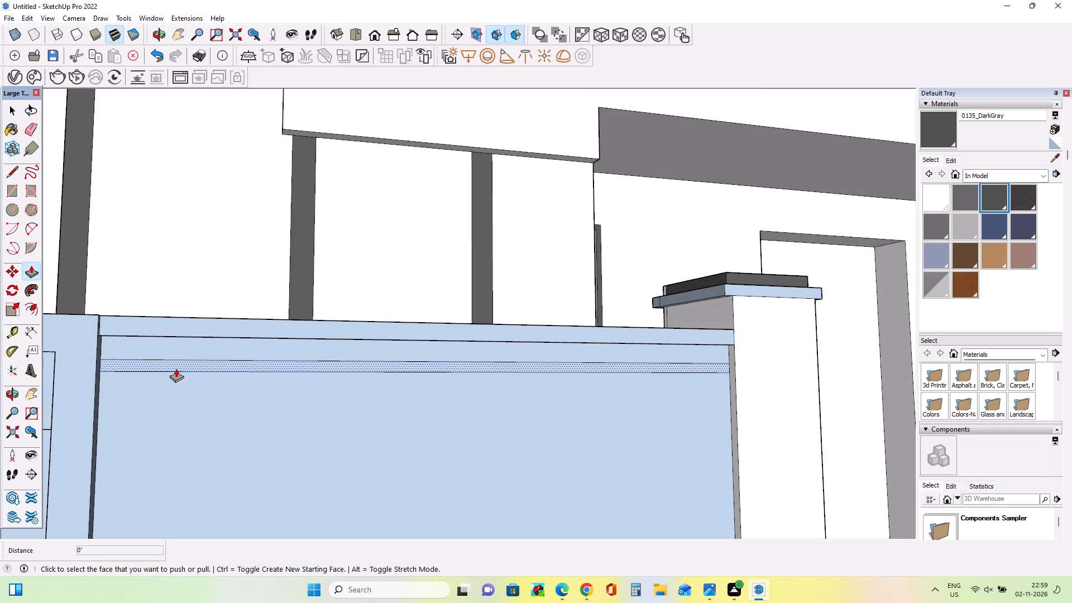
left_click_drag(176, 367, 210, 325)
Raise the lower band's top face by about 1 13/16" to thicken the band.
middle_click_drag(269, 380, 139, 470)
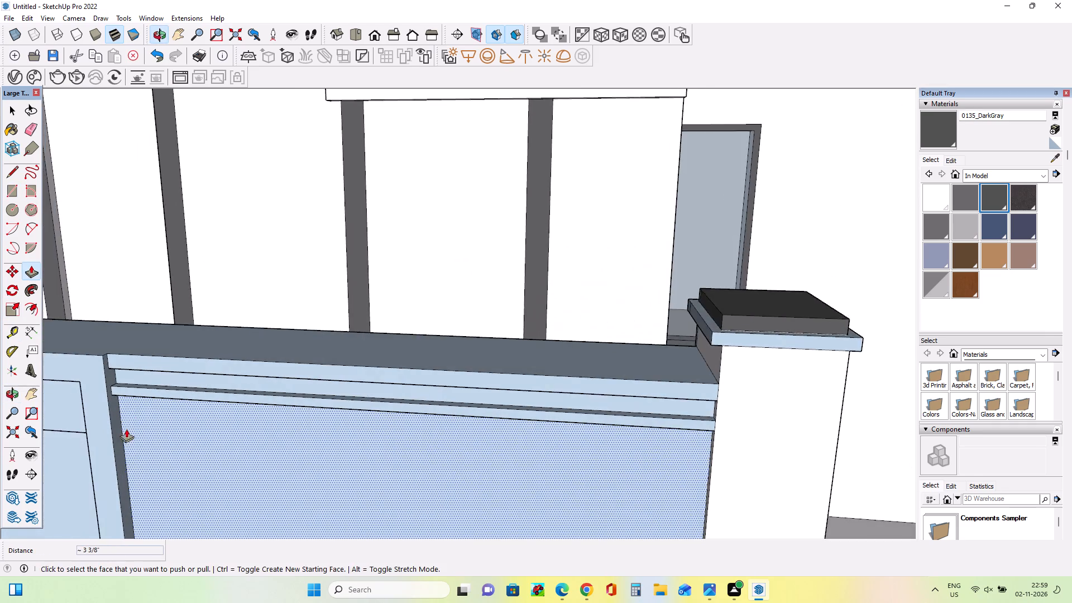
scroll(143, 399, "up", 3)
middle_click_drag(143, 399, 217, 344)
scroll(222, 352, "up", 3)
middle_click_drag(226, 365, 200, 516)
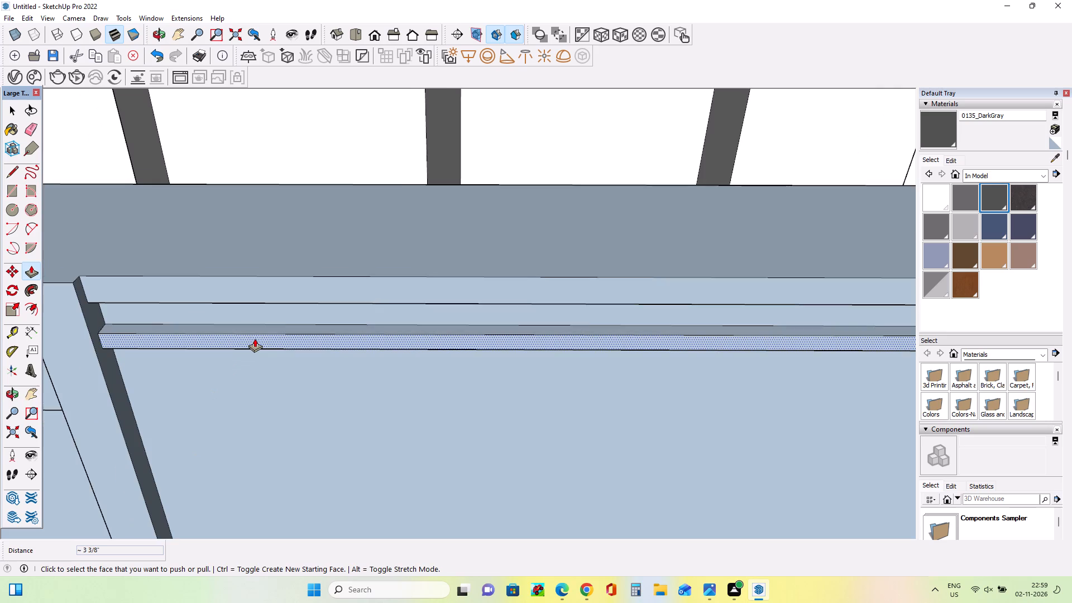
scroll(255, 338, "up", 2)
left_click_drag(261, 330, 263, 320)
middle_click_drag(256, 419, 310, 314)
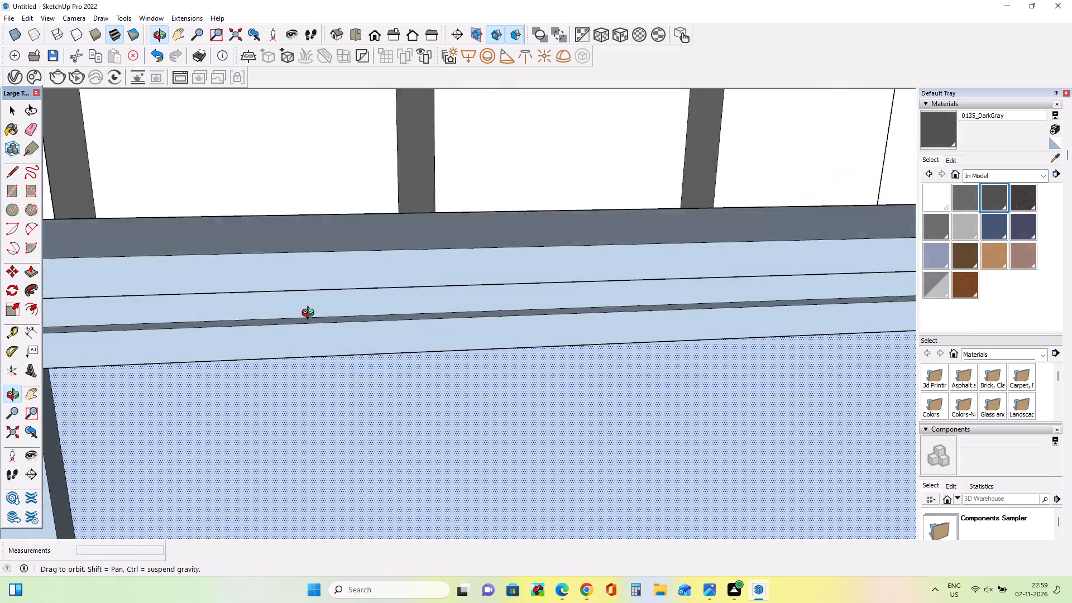
middle_click_drag(310, 314, 315, 308)
scroll(315, 308, "down", 17)
scroll(321, 327, "down", 4)
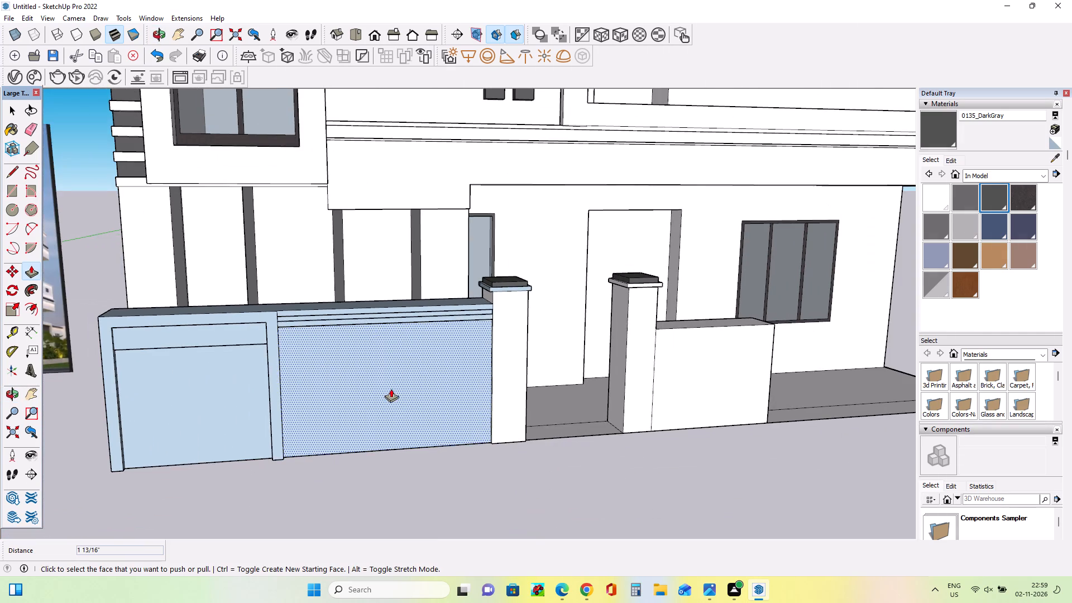
Paint the recessed strip between the long wall's two projecting bands with 0135_DarkGray.
middle_click_drag(391, 389, 267, 411)
scroll(261, 401, "down", 1)
scroll(348, 300, "up", 8)
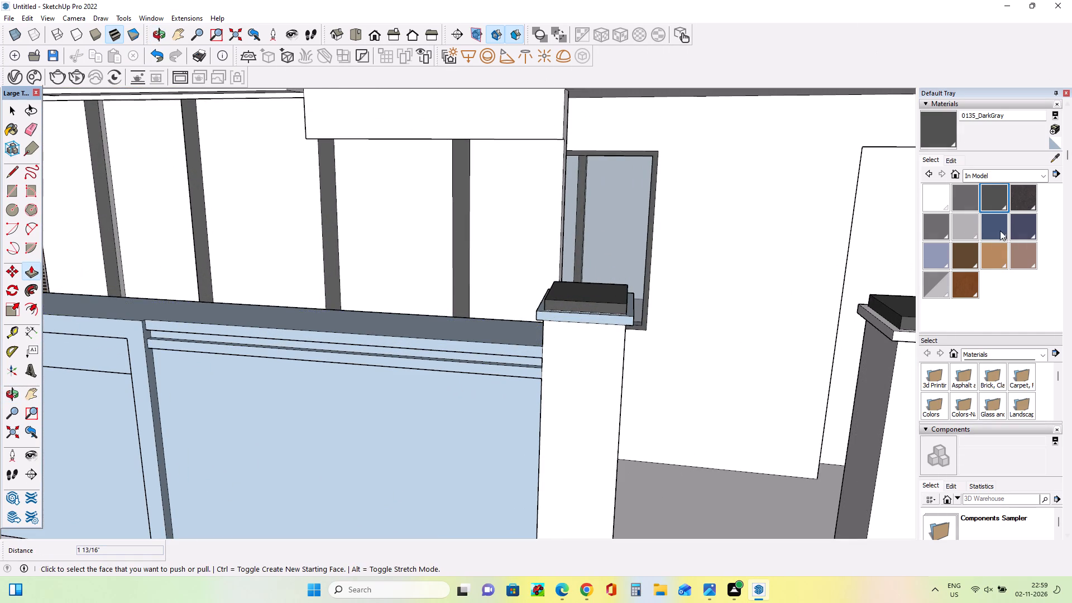
left_click(998, 192)
scroll(511, 364, "up", 5)
left_click(515, 357)
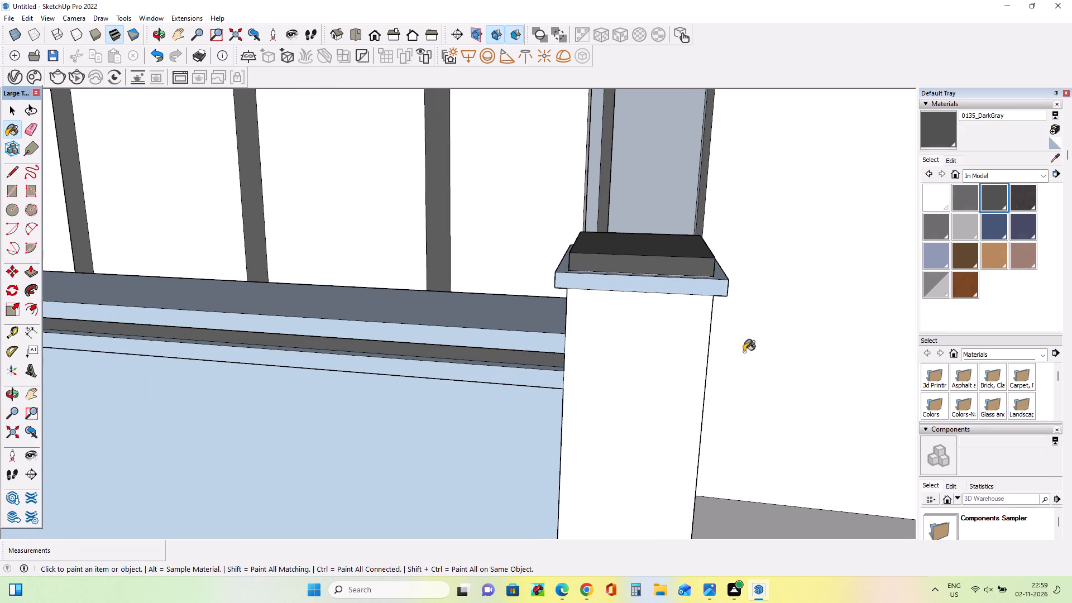
Paint the long wall's top strip, lower band and main face with 0128_White, including the bands' exposed top and underside faces.
left_click(927, 200)
left_click(482, 340)
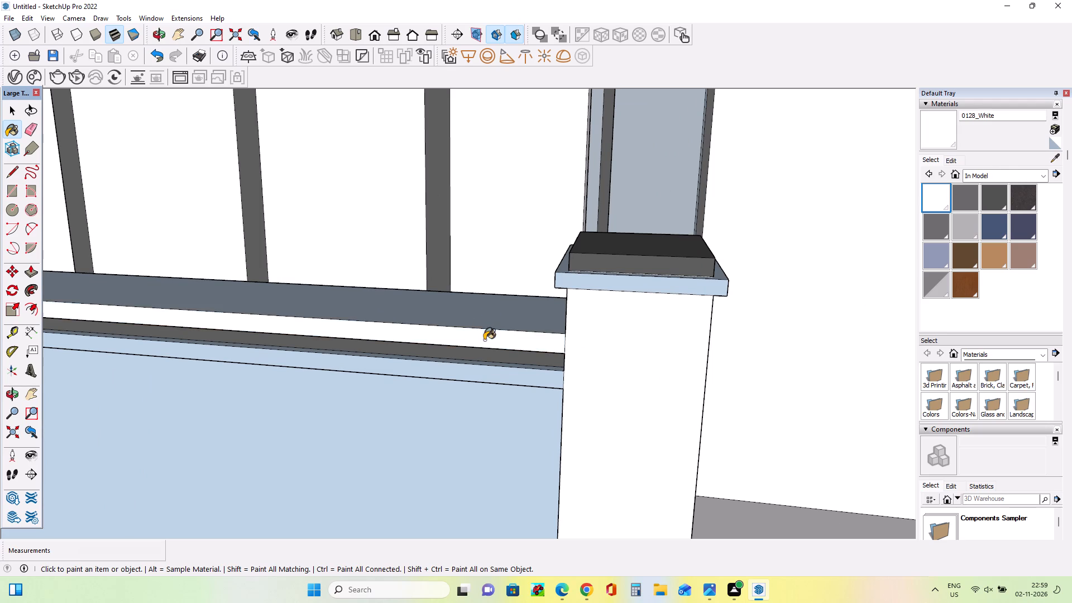
left_click(508, 327)
left_click(511, 375)
scroll(530, 376, "up", 7)
left_click(540, 358)
middle_click_drag(538, 396, 658, 248)
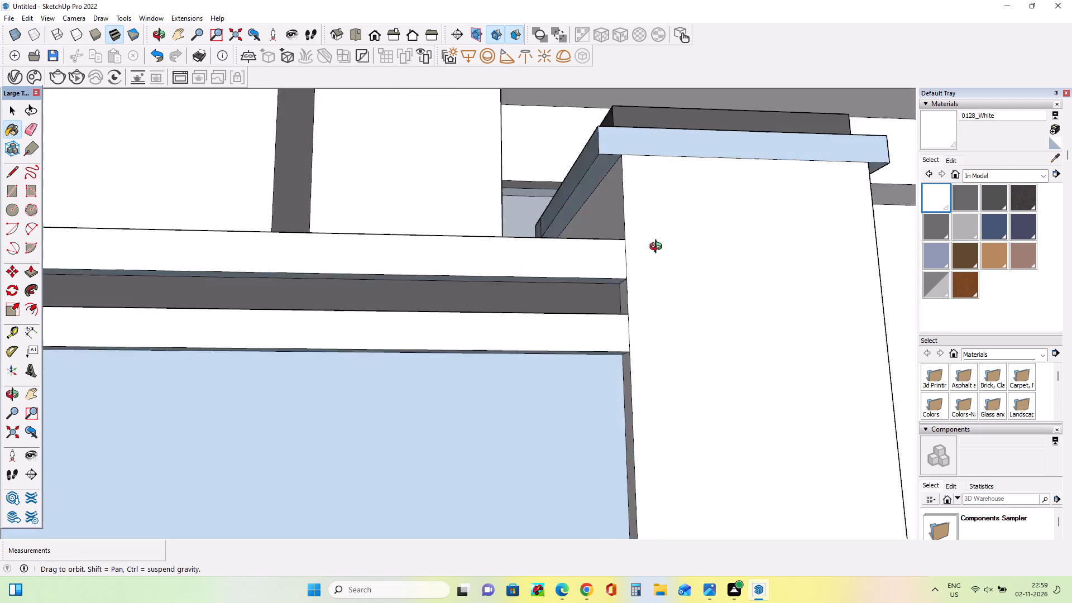
middle_click_drag(658, 248, 678, 222)
left_click(596, 276)
scroll(612, 297, "down", 5)
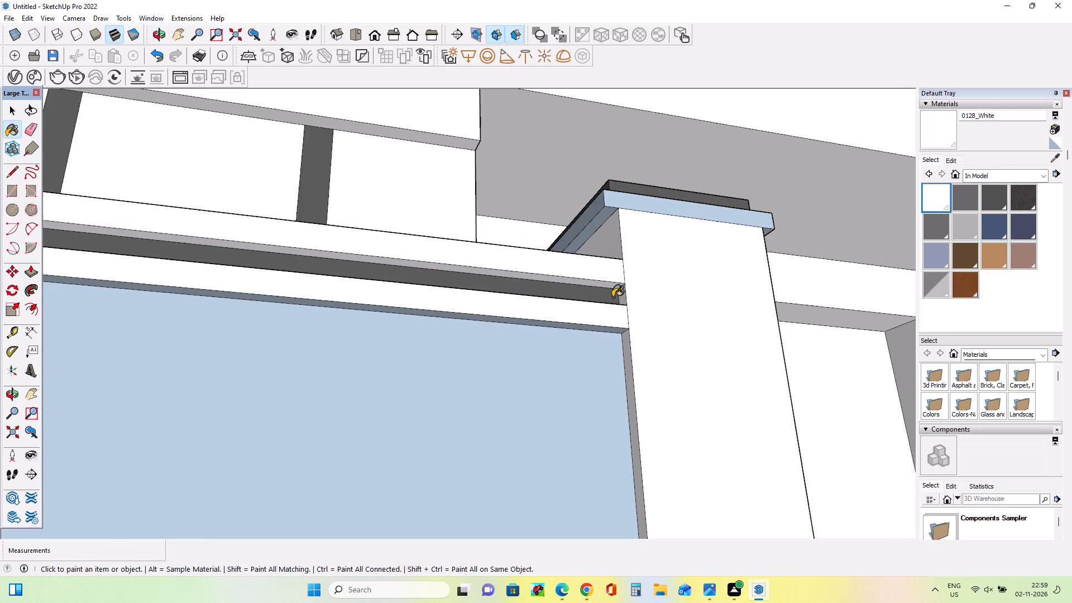
scroll(612, 297, "down", 4)
left_click(536, 415)
scroll(610, 380, "down", 12)
Paint the slab beneath the dark cap of the gate pillar beside the long wall 0128_White on its visible faces.
middle_click_drag(635, 387, 498, 569)
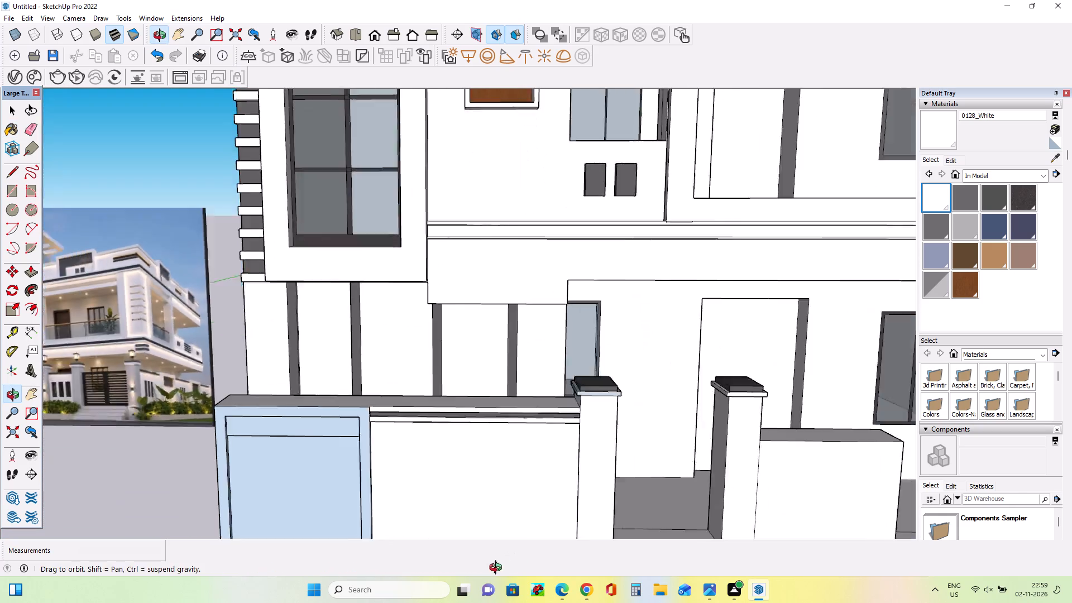
middle_click_drag(498, 569, 496, 570)
scroll(545, 444, "up", 10)
left_click(588, 386)
middle_click_drag(608, 410, 594, 521)
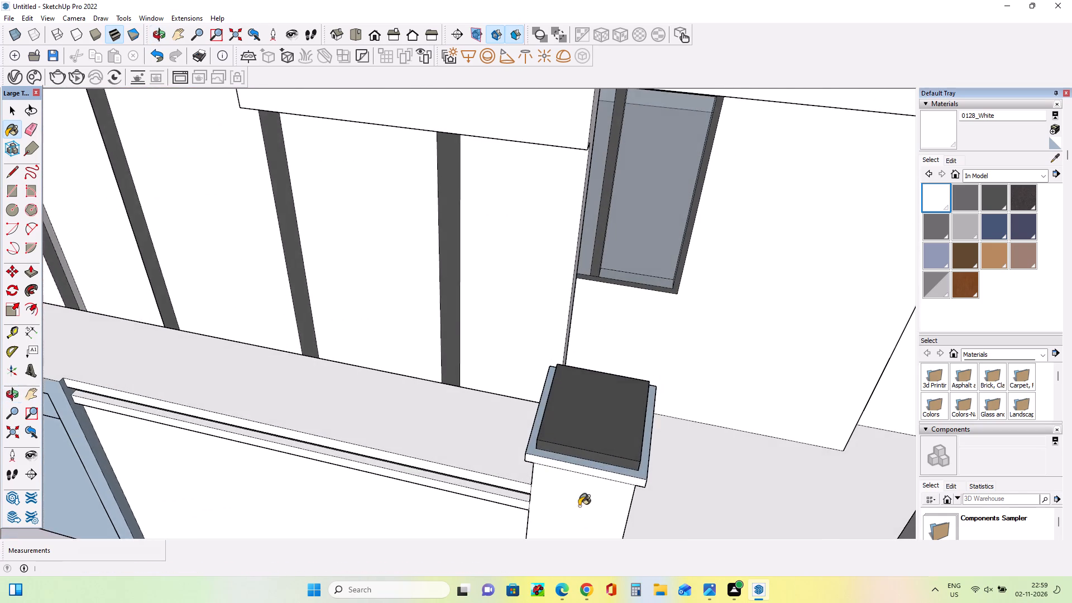
scroll(545, 461, "up", 9)
left_click(543, 444)
middle_click_drag(476, 452, 594, 441)
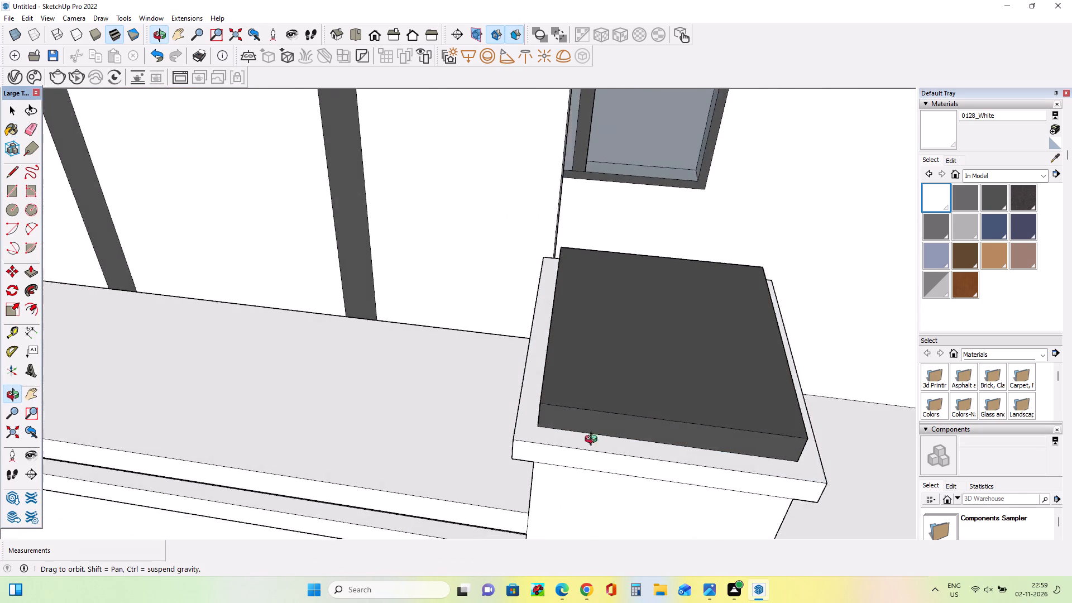
middle_click_drag(594, 441, 678, 412)
left_click(574, 393)
scroll(427, 381, "down", 5)
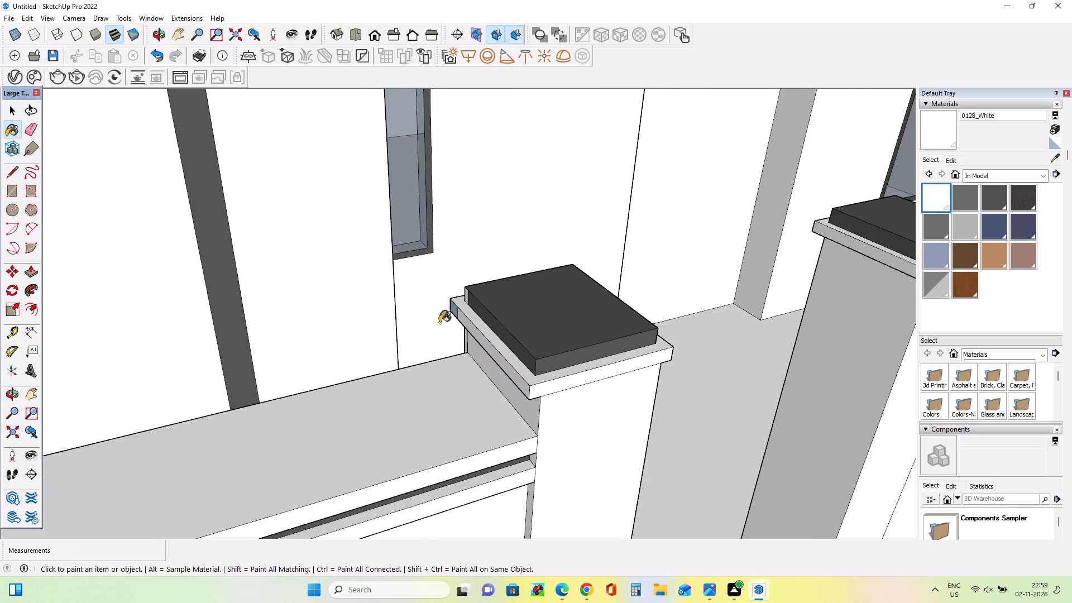
scroll(447, 306, "up", 9)
left_click(455, 324)
Paint the framed wall section's large panel, its surrounding frame and the frame's side facing the long wall 0128_White.
scroll(413, 344, "down", 9)
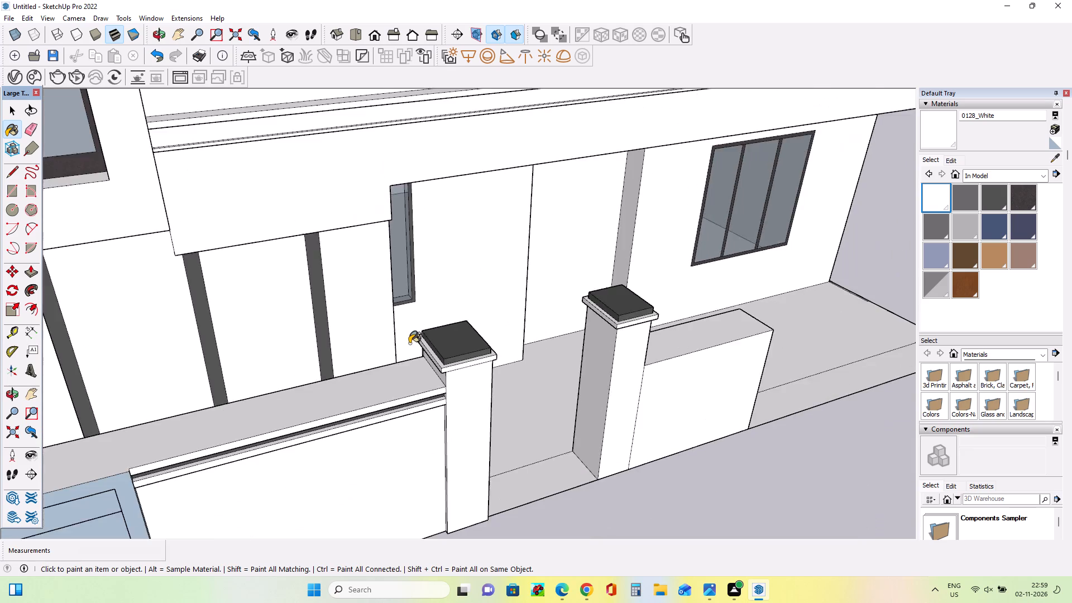
scroll(409, 343, "down", 5)
middle_click_drag(628, 376, 521, 350)
scroll(147, 446, "up", 4)
left_click(217, 423)
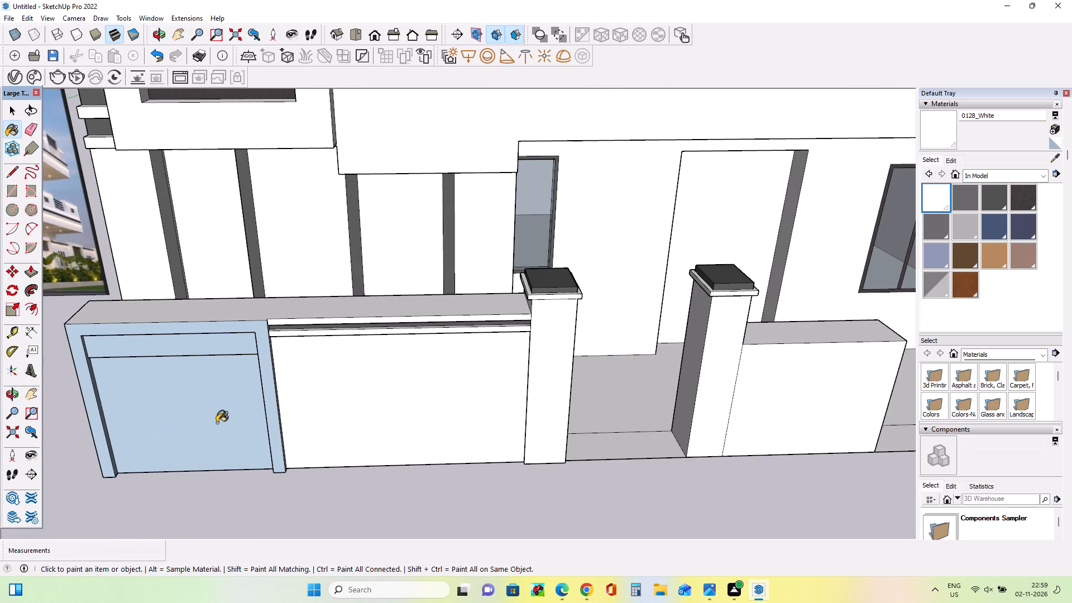
left_click(261, 361)
scroll(305, 406, "up", 1)
middle_click_drag(300, 420, 236, 457)
scroll(253, 338, "up", 3)
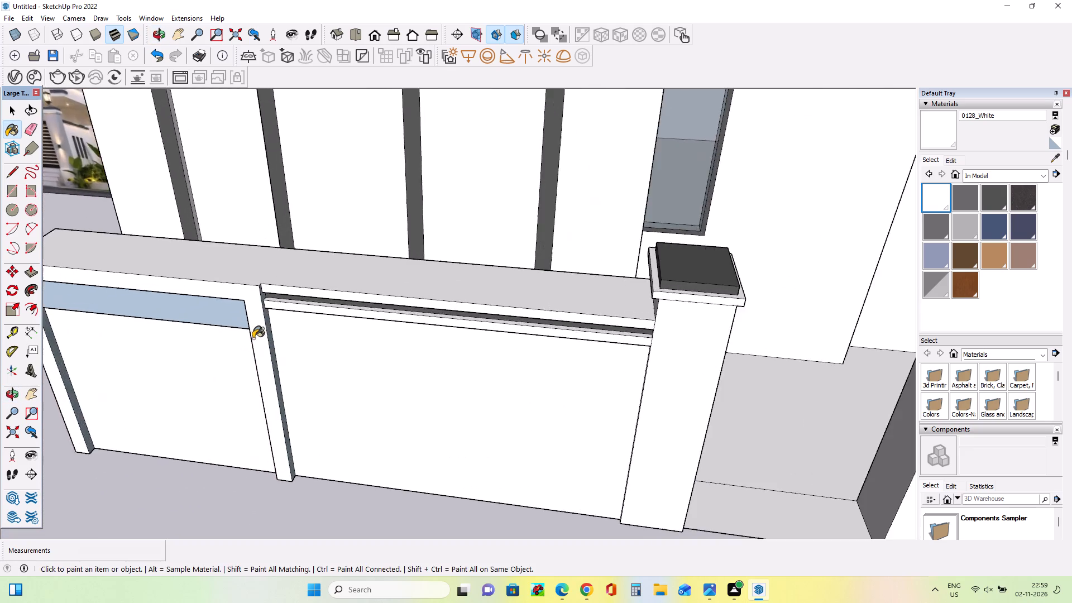
scroll(253, 338, "up", 5)
left_click(279, 361)
left_click(277, 366)
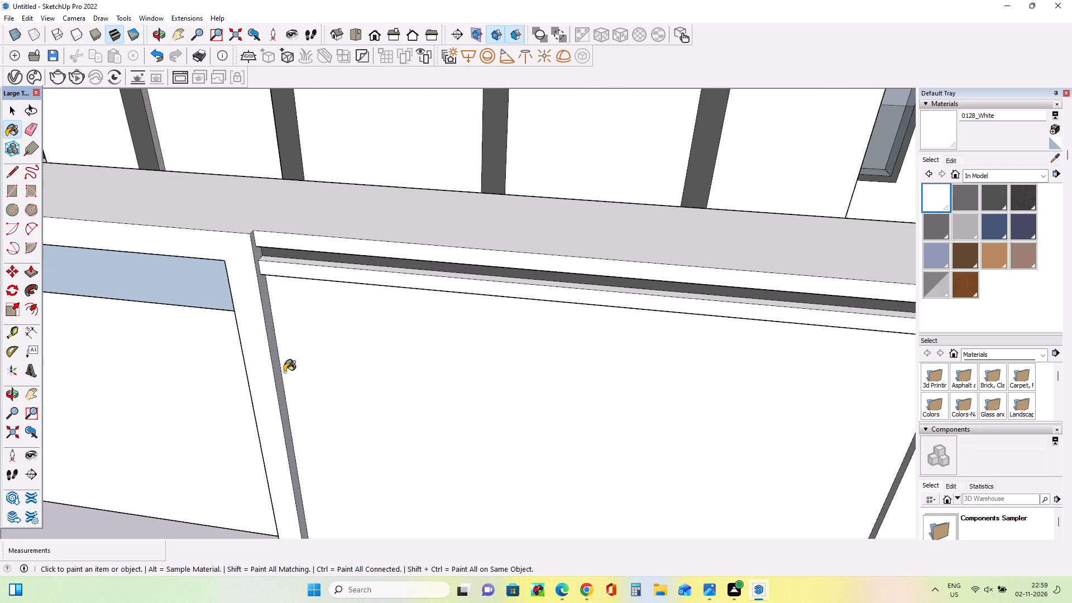
Paint the frame's remaining inner side faces and the boundary wall's outer end face 0128_White.
middle_click_drag(361, 379, 541, 376)
scroll(541, 376, "down", 8)
middle_click_drag(475, 392, 227, 318)
scroll(245, 375, "up", 4)
left_click(234, 382)
middle_click_drag(234, 416, 528, 372)
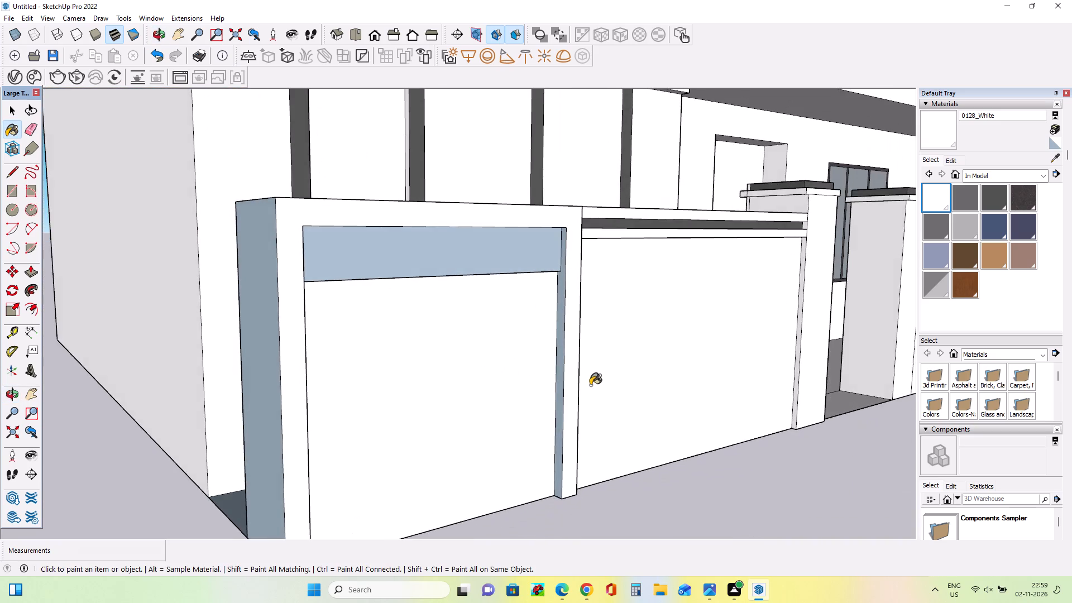
scroll(588, 385, "up", 3)
left_click(547, 377)
scroll(577, 370, "down", 4)
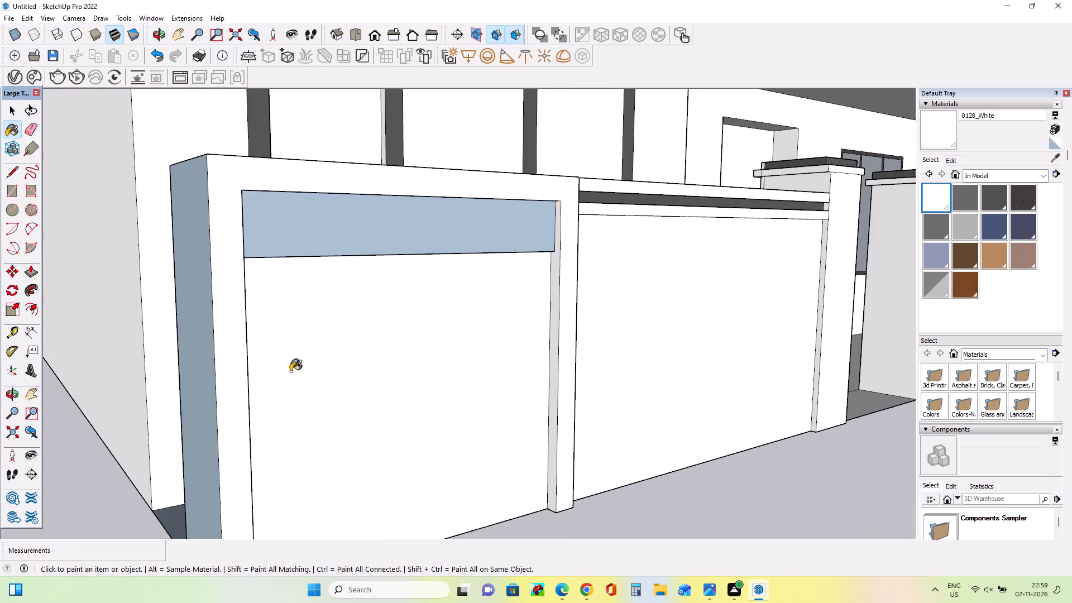
left_click(290, 371)
Paint the horizontal strip at the top of the framed panel with 0135_DarkGray.
scroll(219, 390, "down", 8)
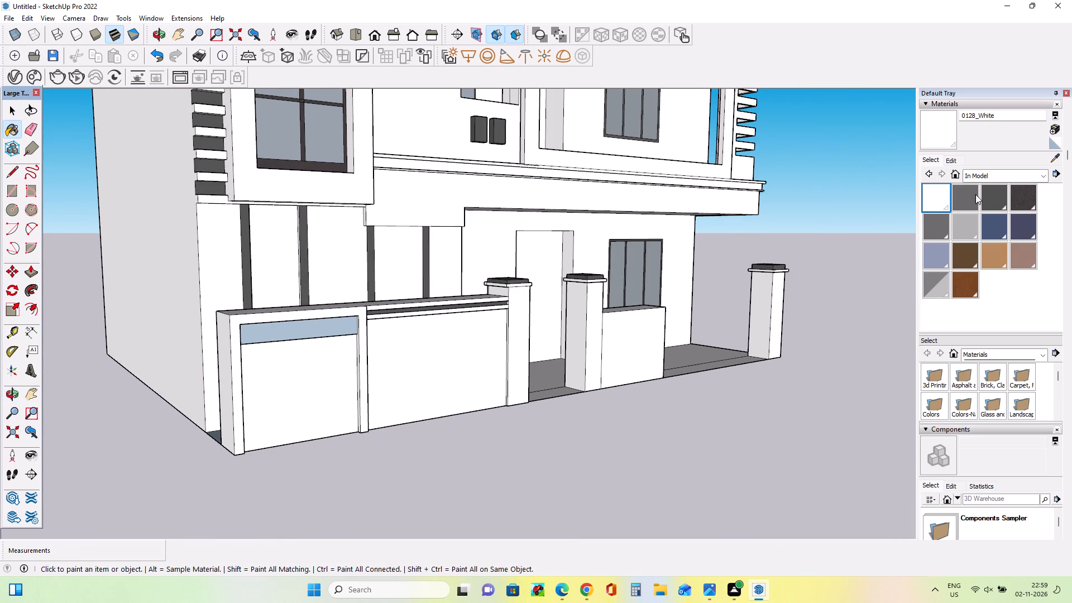
left_click(984, 193)
scroll(430, 330, "up", 3)
left_click(277, 327)
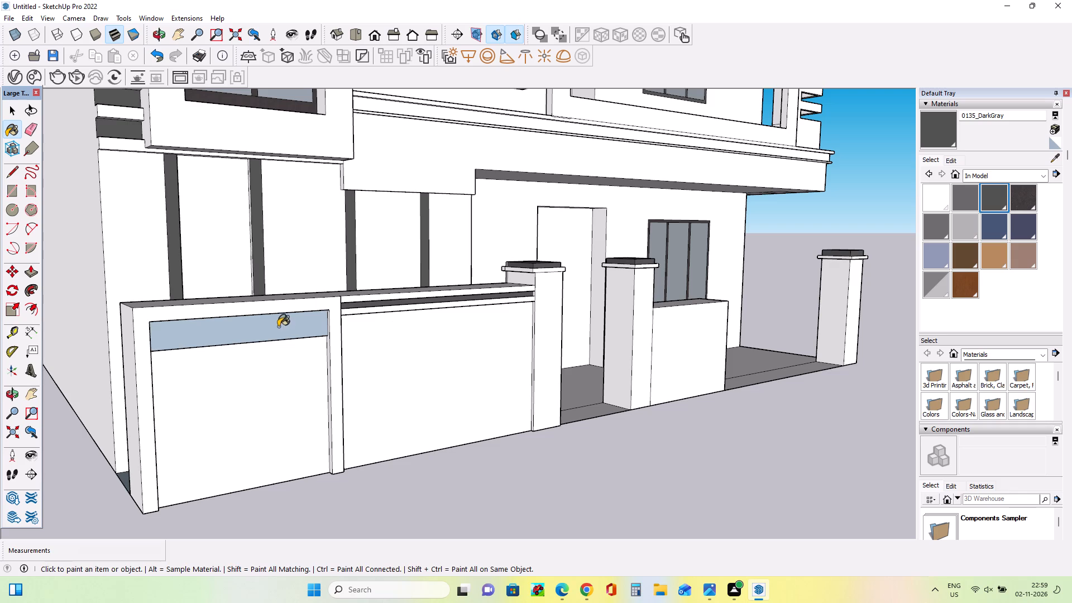
Compare the boundary wall and gate pillars with the reference photo of the house.
middle_click_drag(324, 366, 259, 379)
scroll(247, 377, "down", 3)
middle_click_drag(419, 380, 312, 356)
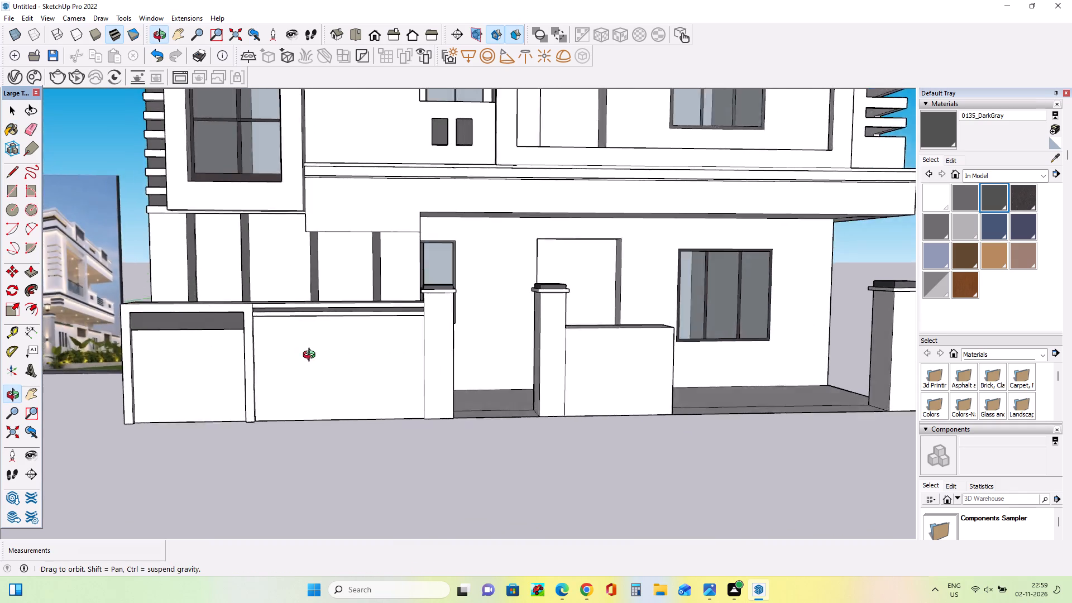
middle_click_drag(312, 356, 335, 360)
scroll(361, 363, "down", 3)
scroll(576, 390, "down", 4)
scroll(171, 376, "up", 10)
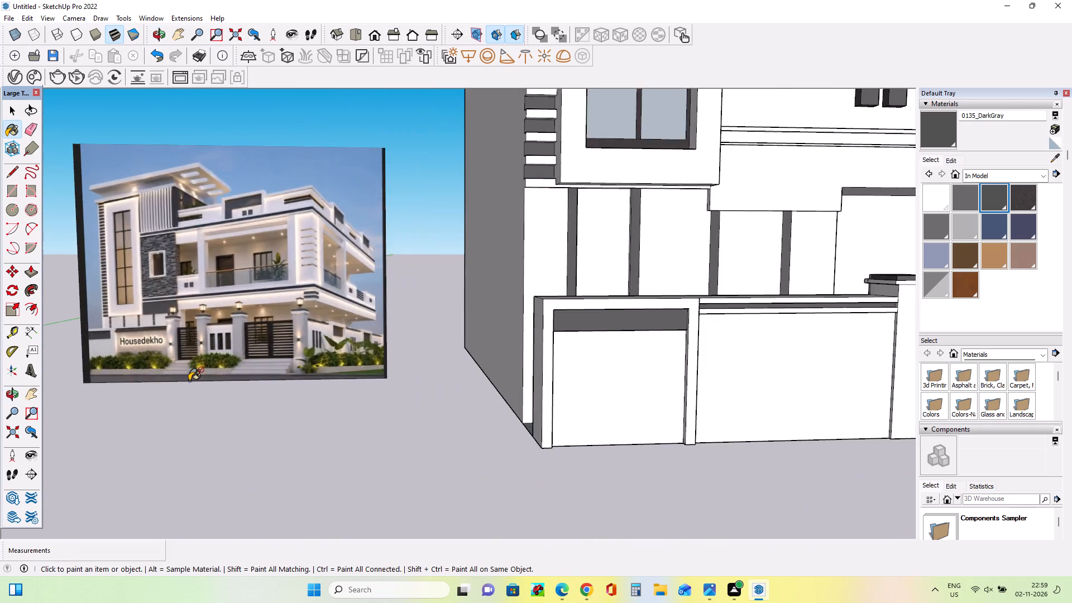
scroll(190, 380, "up", 3)
scroll(174, 371, "down", 7)
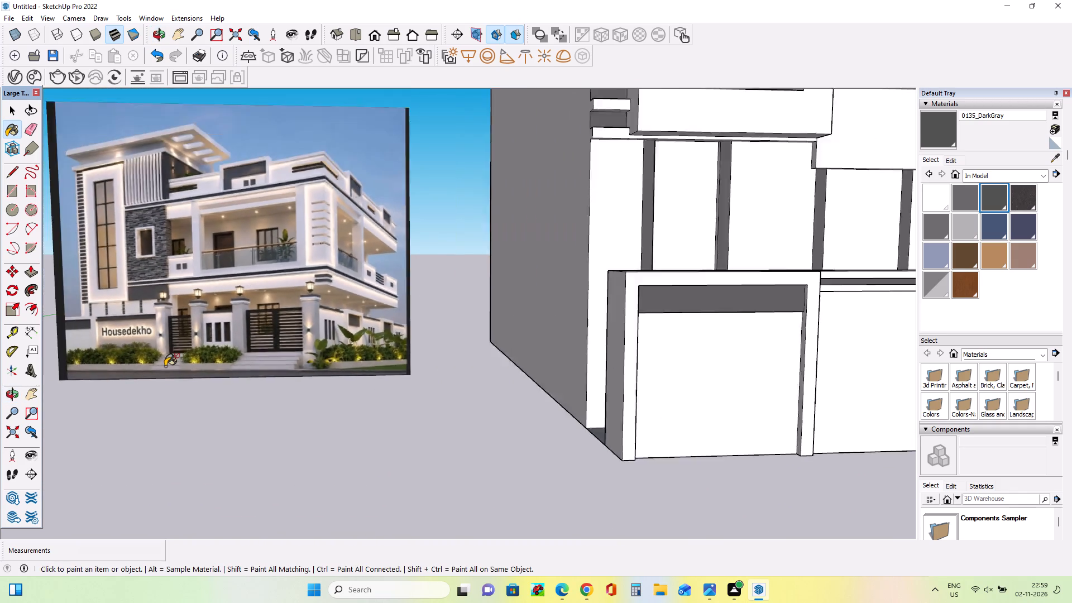
scroll(166, 366, "down", 11)
scroll(391, 355, "up", 9)
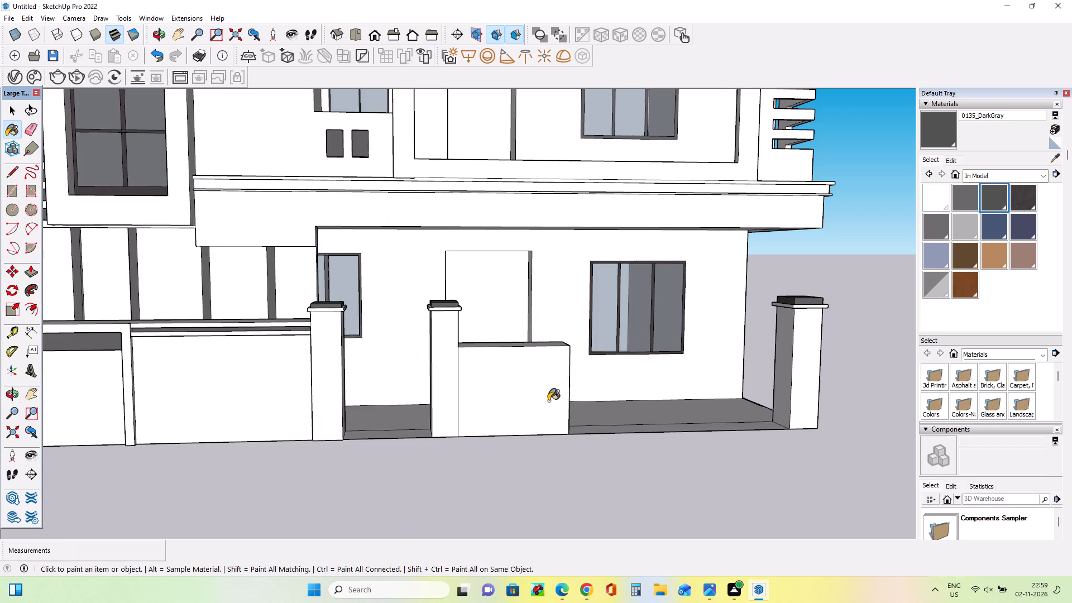
Raise the short wall's top face by about 1' 1 15/16", and again by about 1' 8 11/16" to align with the long wall's top.
middle_click_drag(548, 401, 349, 412)
left_click(34, 269)
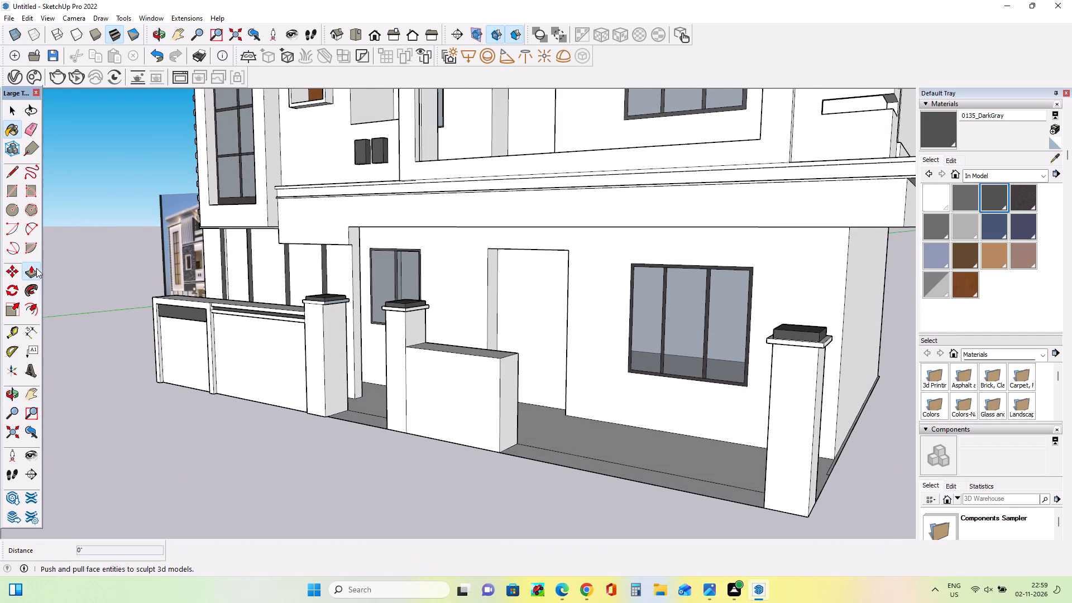
left_click_drag(468, 350, 471, 339)
middle_click_drag(449, 359, 669, 353)
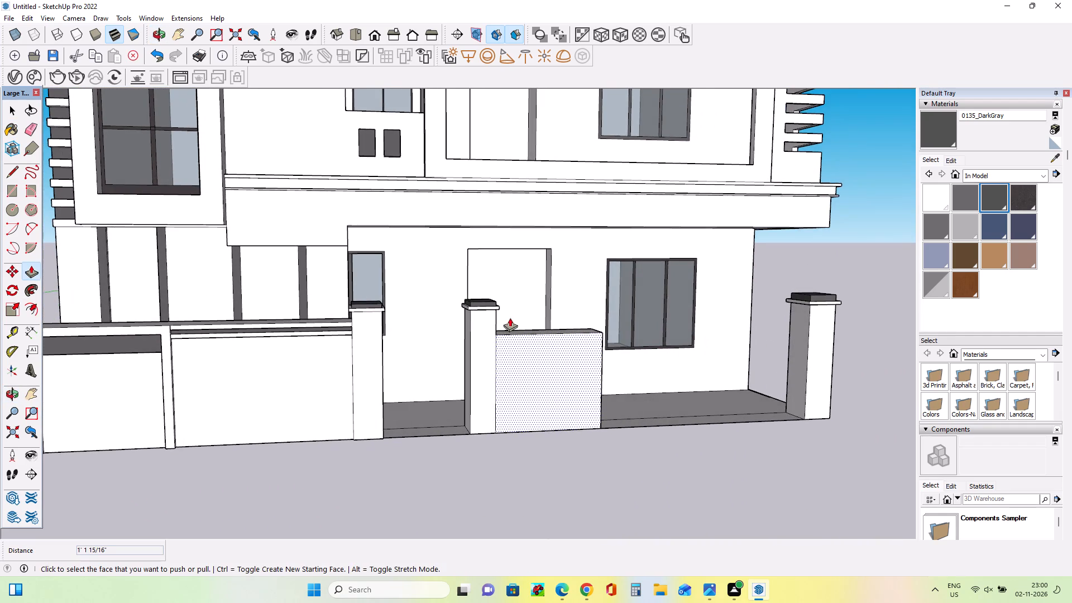
scroll(510, 318, "up", 3)
left_click_drag(542, 338, 228, 318)
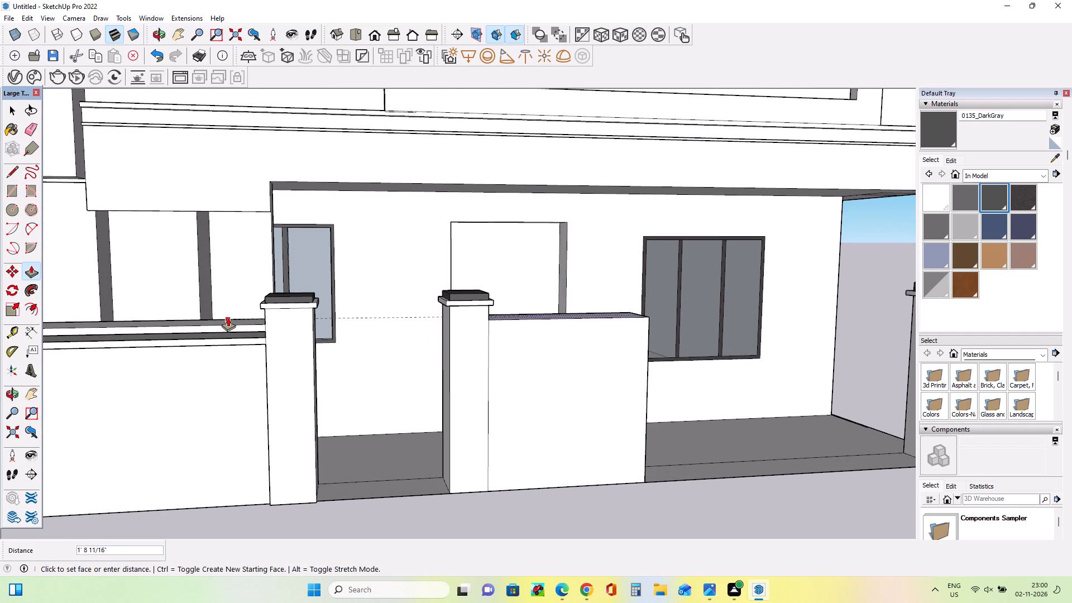
left_click_drag(228, 318, 229, 318)
Draw a thin rectangle about 12' 2 3/4" by 6 1/16" along the top edge of the short wall's front face.
middle_click_drag(459, 374, 470, 360)
scroll(470, 360, "down", 8)
scroll(473, 361, "up", 1)
scroll(476, 362, "down", 5)
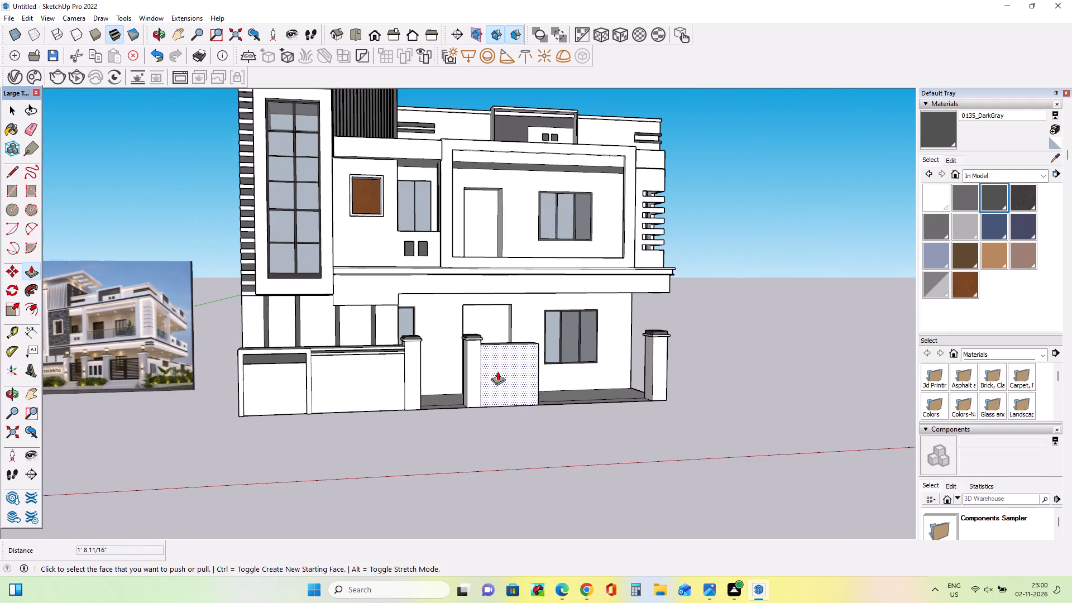
scroll(543, 374, "down", 2)
middle_click_drag(543, 374, 461, 389)
scroll(463, 389, "down", 1)
scroll(524, 365, "up", 8)
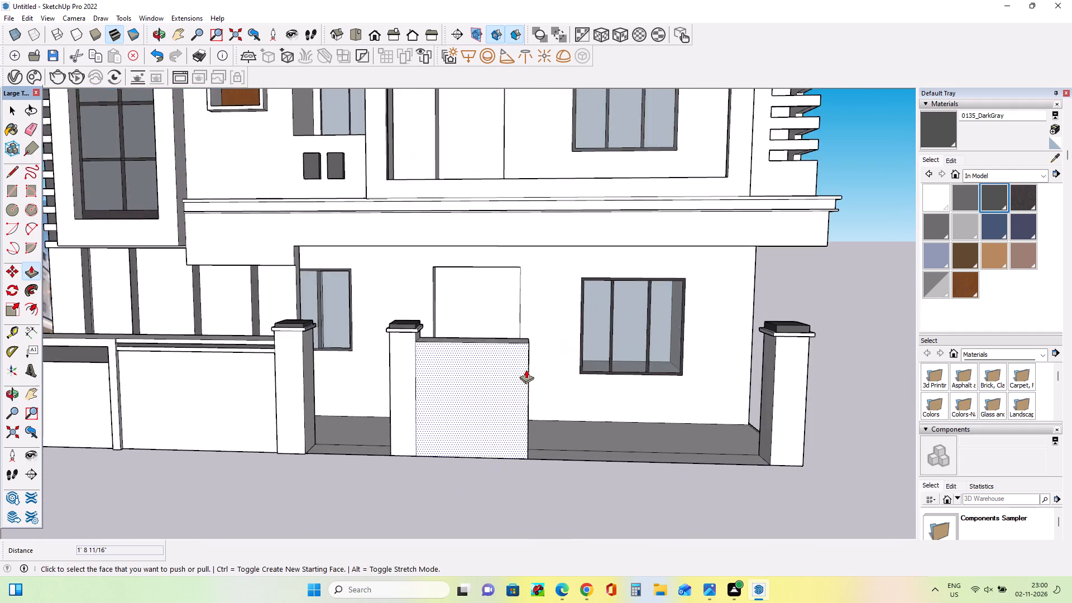
scroll(526, 370, "up", 4)
middle_click_drag(525, 388, 452, 414)
scroll(100, 291, "up", 4)
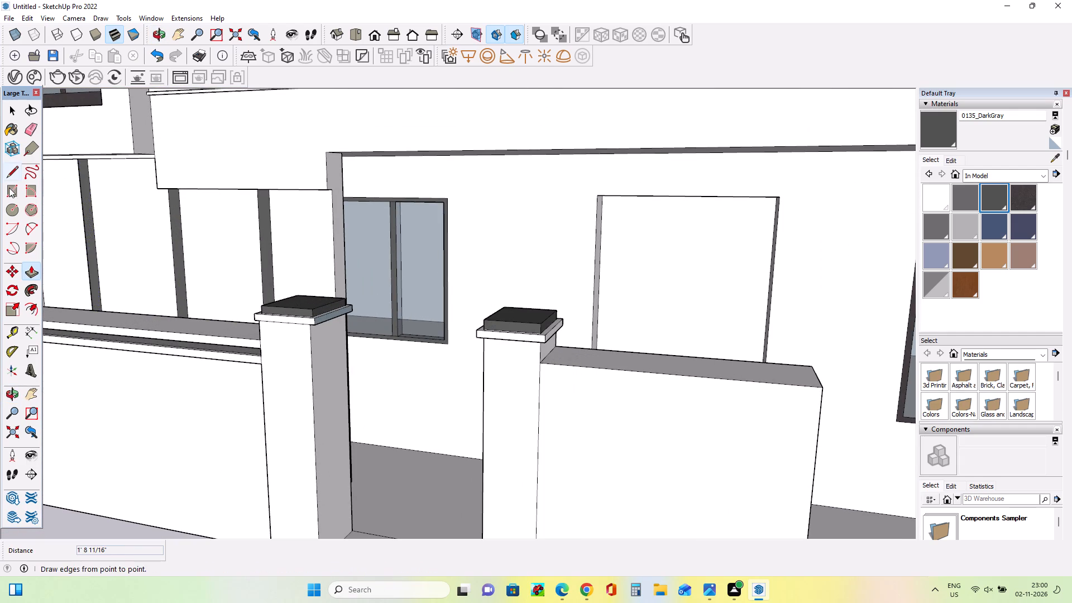
left_click(10, 189)
left_click(542, 365)
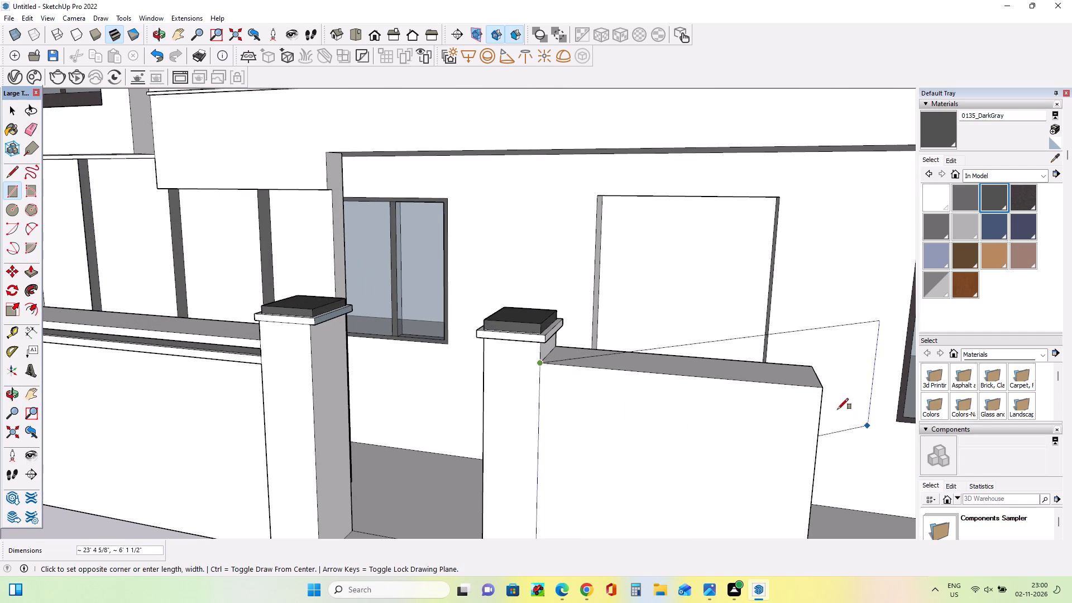
left_click(819, 399)
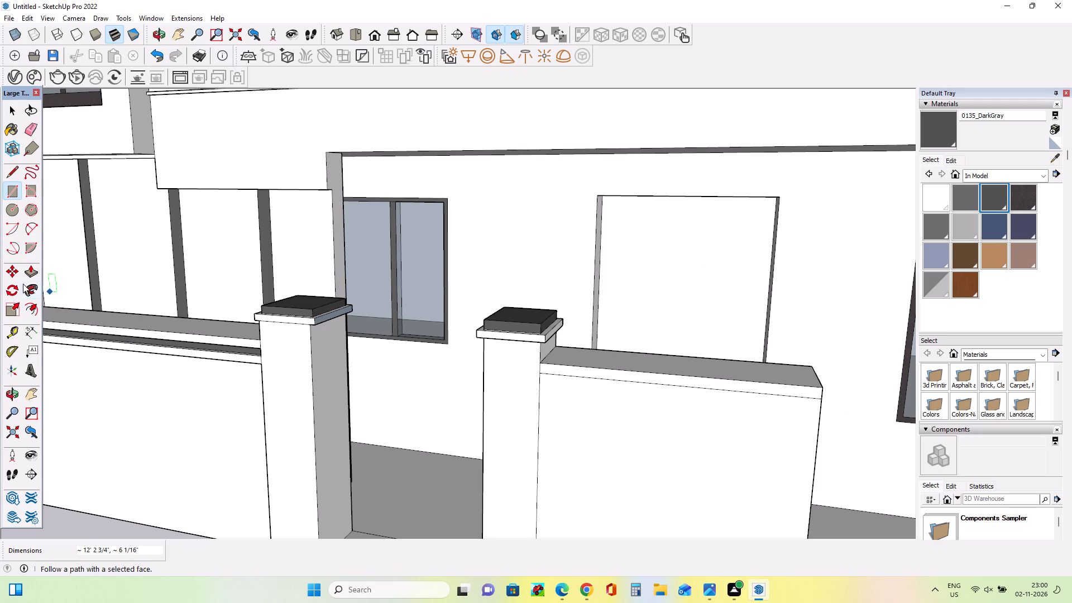
Pull the thin strip along the short wall's top edge outward to form a projecting coping.
left_click(24, 273)
left_click_drag(598, 374, 594, 374)
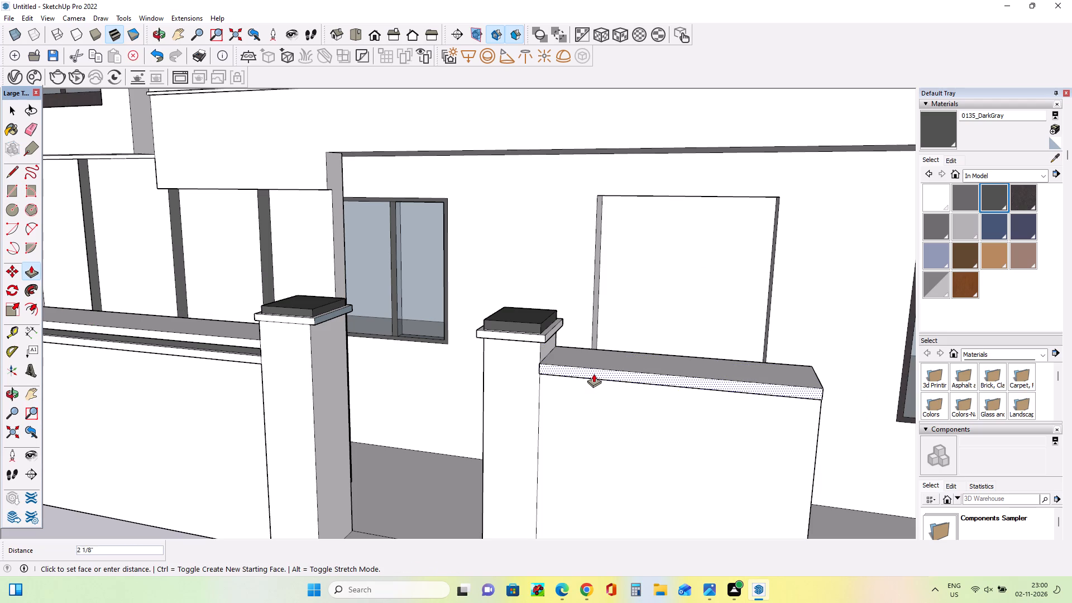
left_click_drag(594, 374, 543, 364)
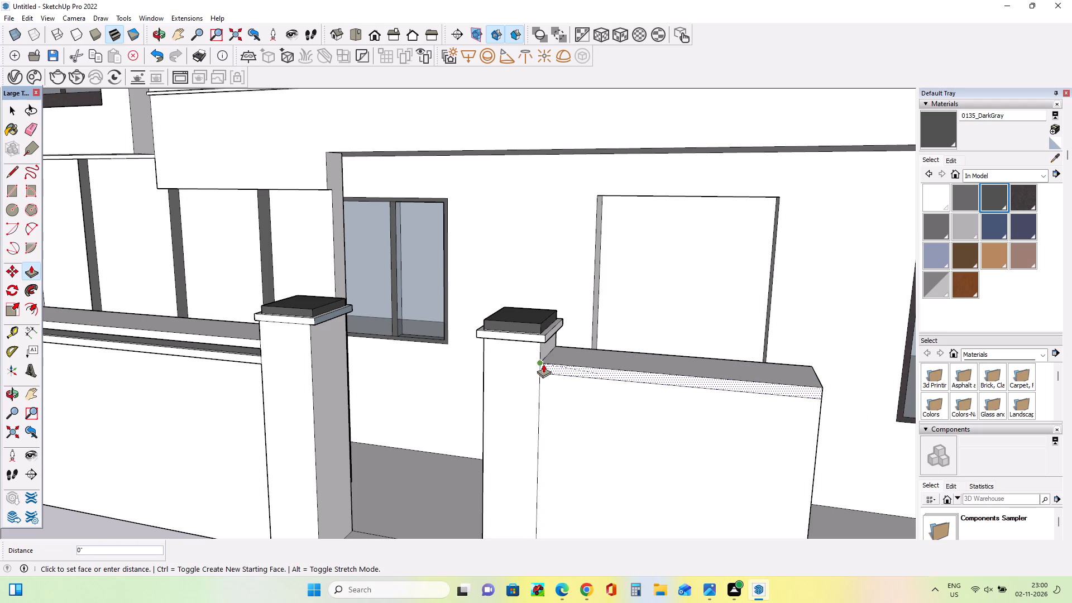
left_click_drag(543, 364, 543, 367)
Push the short wall's front face below the coping inward by about 1' 1 1/2".
left_click_drag(653, 499, 652, 488)
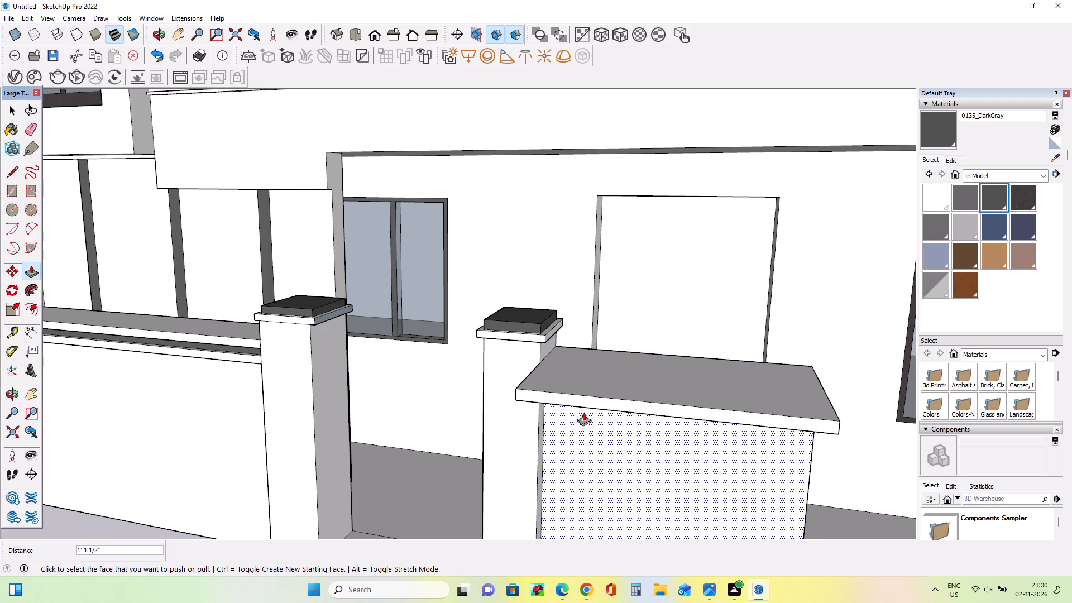
Push the coping's front face back by about 4' 5 7/8" to shorten its projection.
left_click_drag(544, 396, 513, 367)
Draw a tall, narrow upright rectangle on the short wall's front face, beside the gate pillar and below the coping.
middle_click_drag(548, 416, 573, 394)
scroll(568, 399, "down", 6)
middle_click_drag(773, 498, 784, 454)
scroll(633, 430, "up", 3)
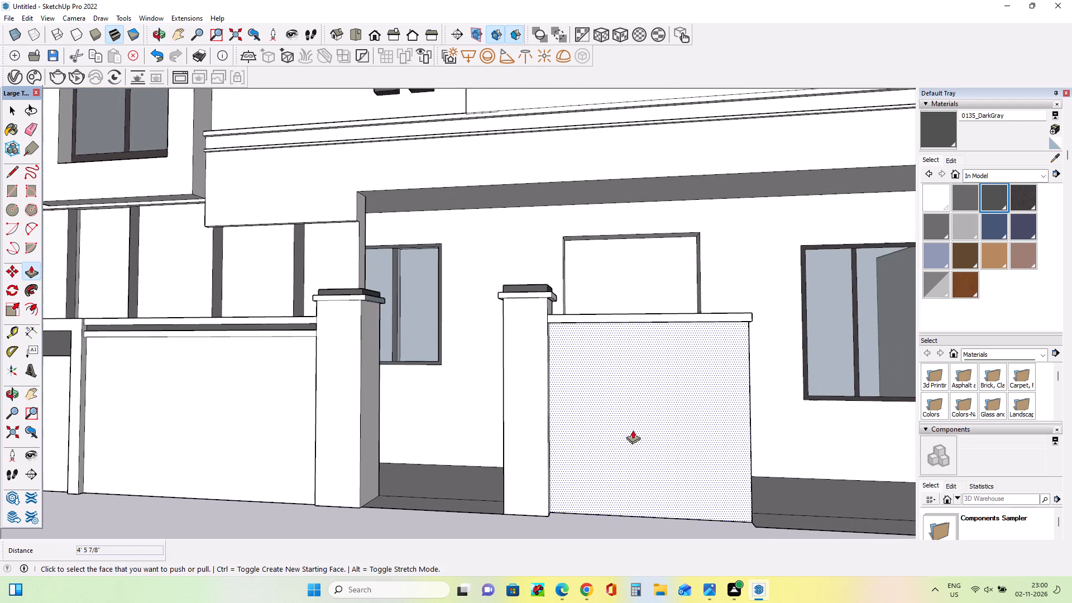
scroll(630, 446, "down", 3)
middle_click_drag(698, 493, 706, 505)
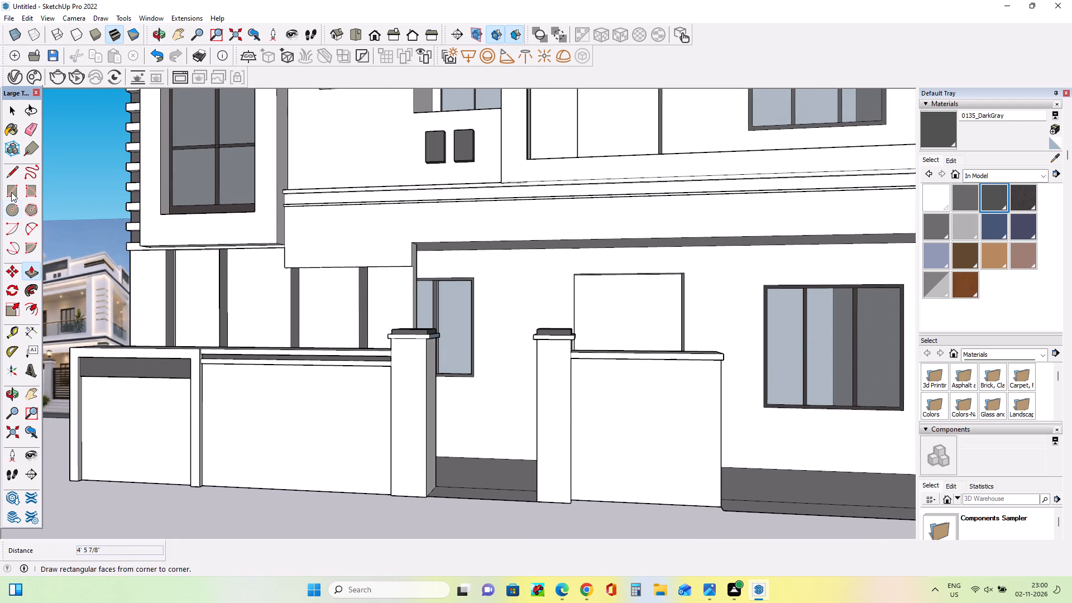
left_click(11, 192)
left_click(588, 438)
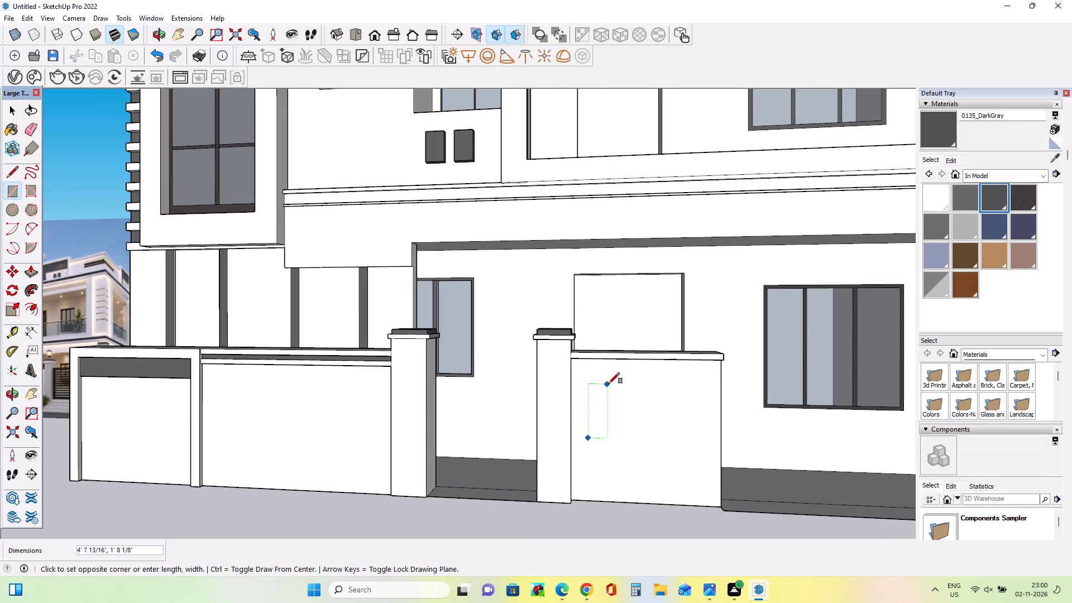
left_click(616, 381)
Copy the rectangle's outline twice along the short wall at about 3' spacing to form a row of three.
middle_click_drag(655, 471, 672, 491)
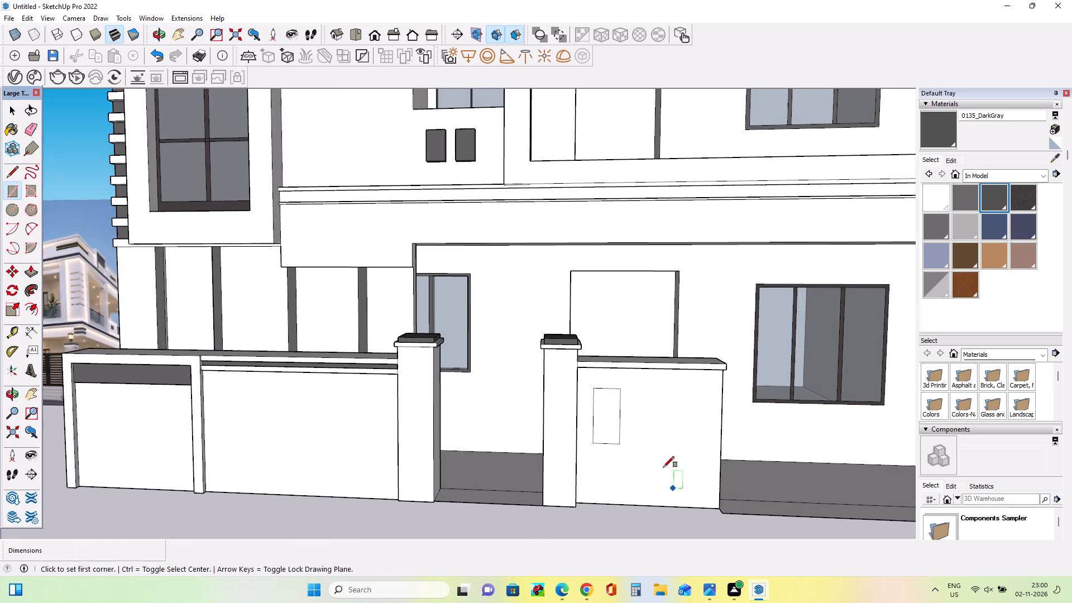
left_click(13, 116)
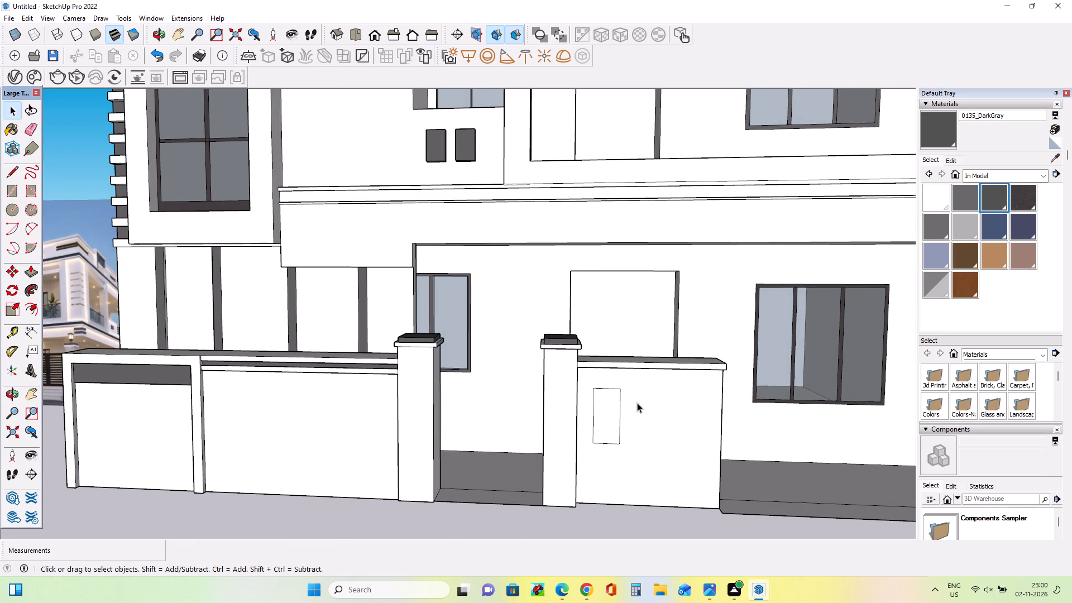
scroll(590, 412, "up", 2)
left_click(595, 443, "ctrl")
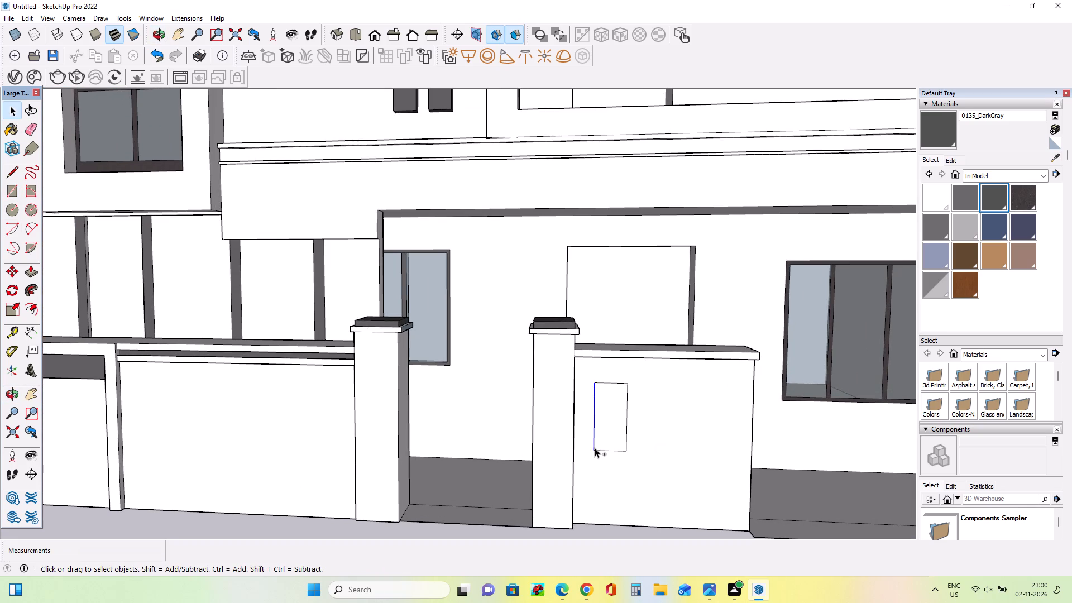
left_click(597, 449, "ctrl")
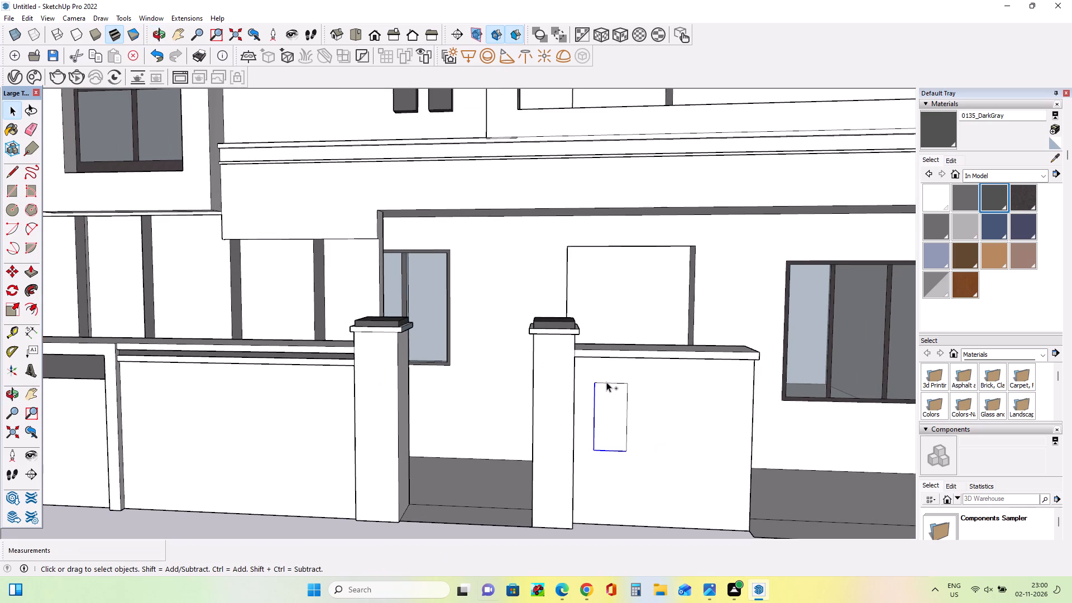
left_click(606, 382, "ctrl")
left_click(626, 415, "ctrl")
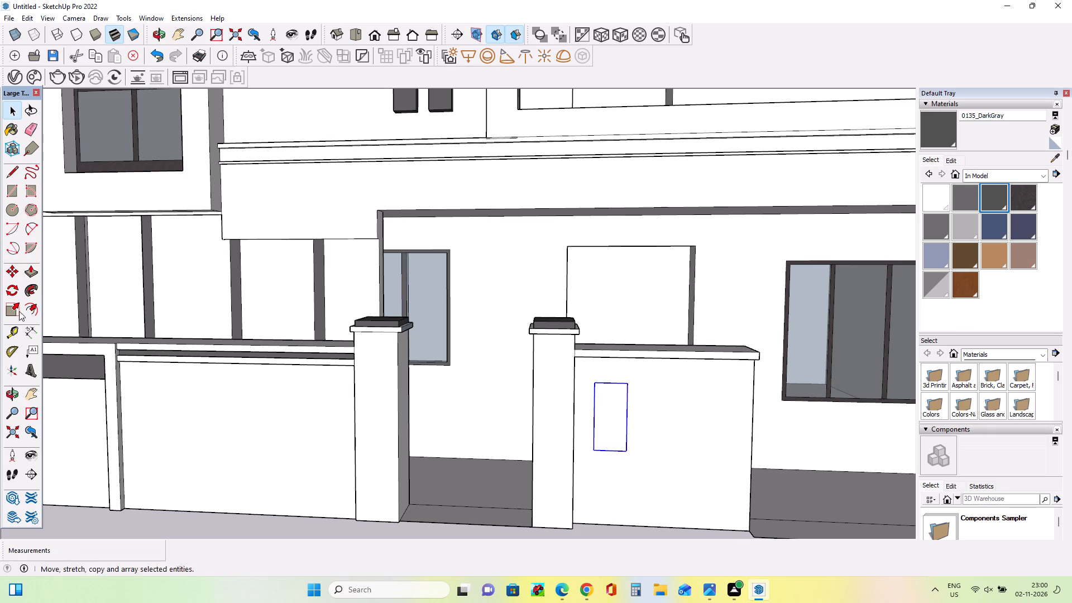
left_click(16, 271)
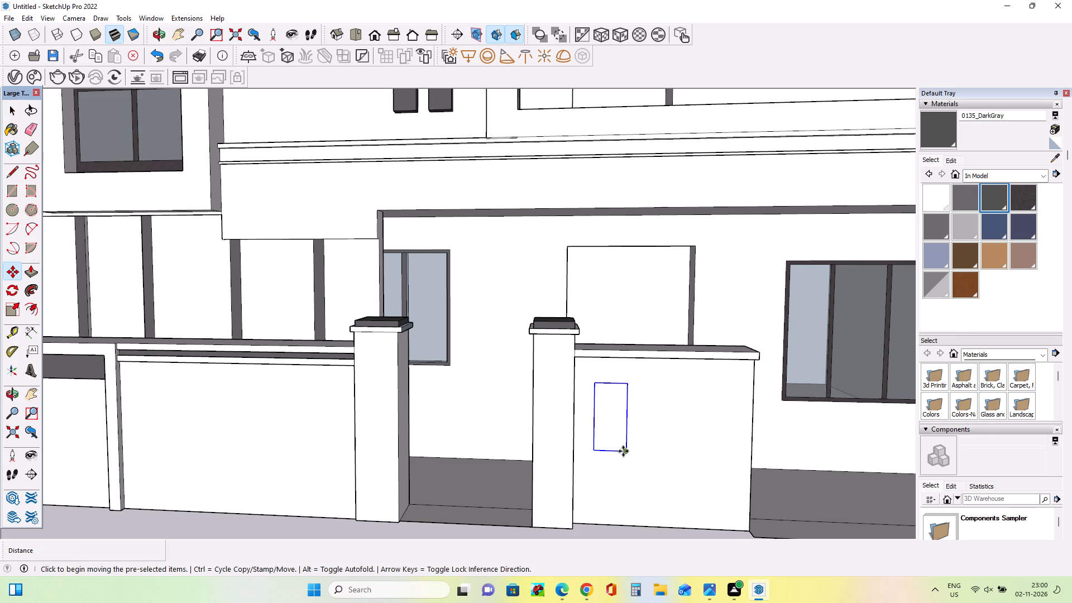
left_click(623, 451)
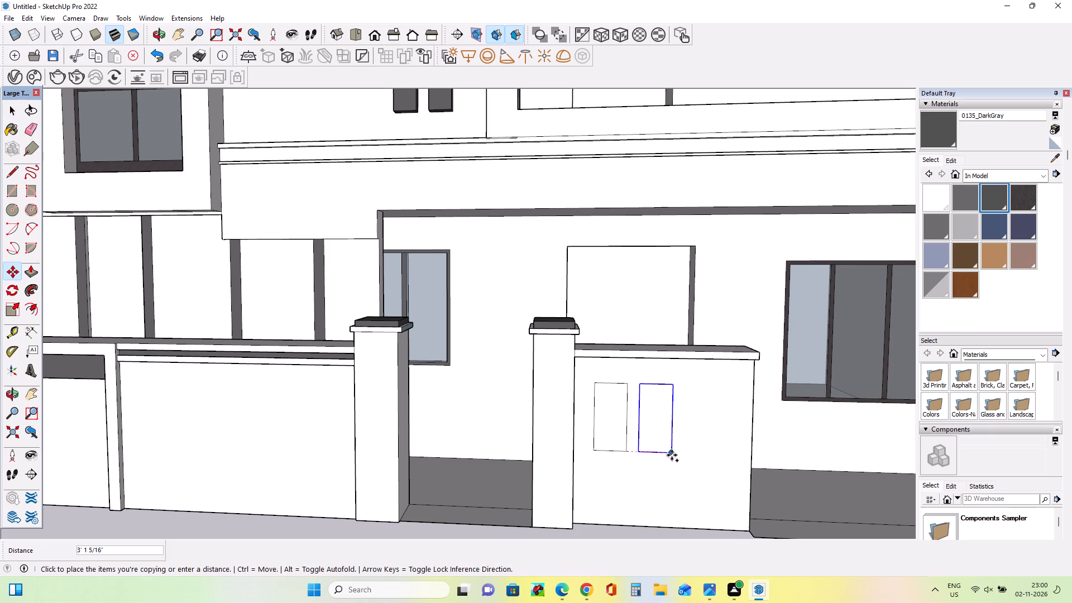
left_click(672, 455)
left_click(672, 455, "ctrl")
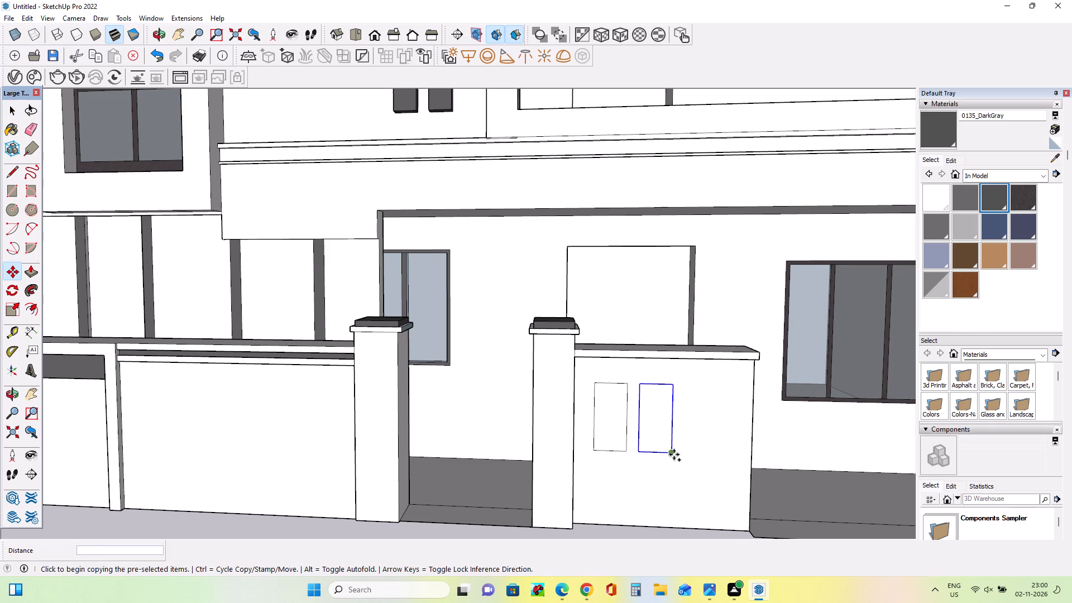
left_click(674, 454)
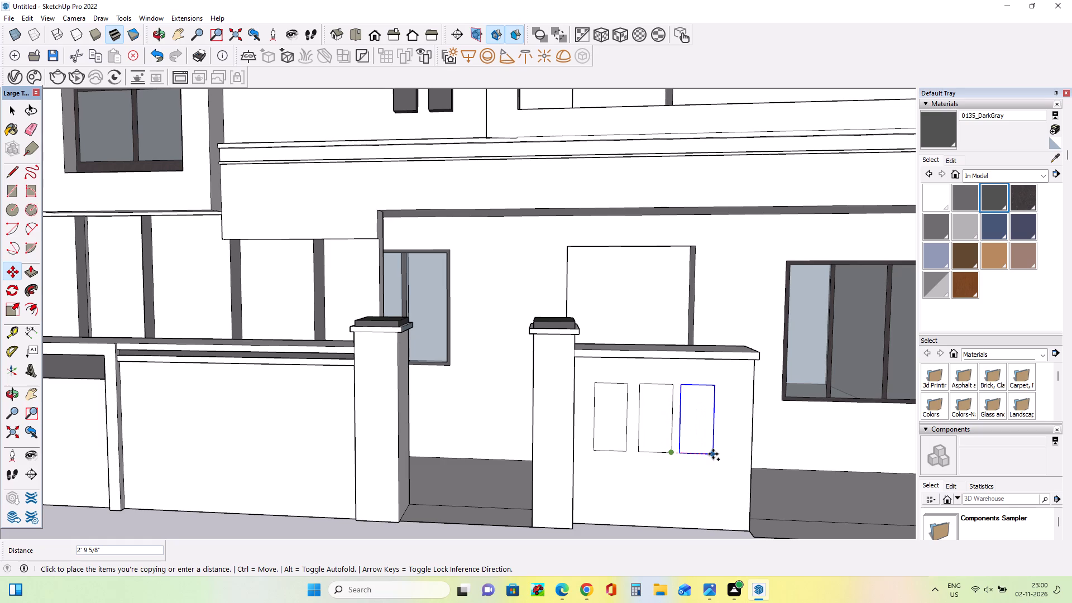
left_click(717, 456)
Pull the three rectangles on the short wall outward by about 7 13/16" to form raised panels.
middle_click_drag(693, 470, 713, 485)
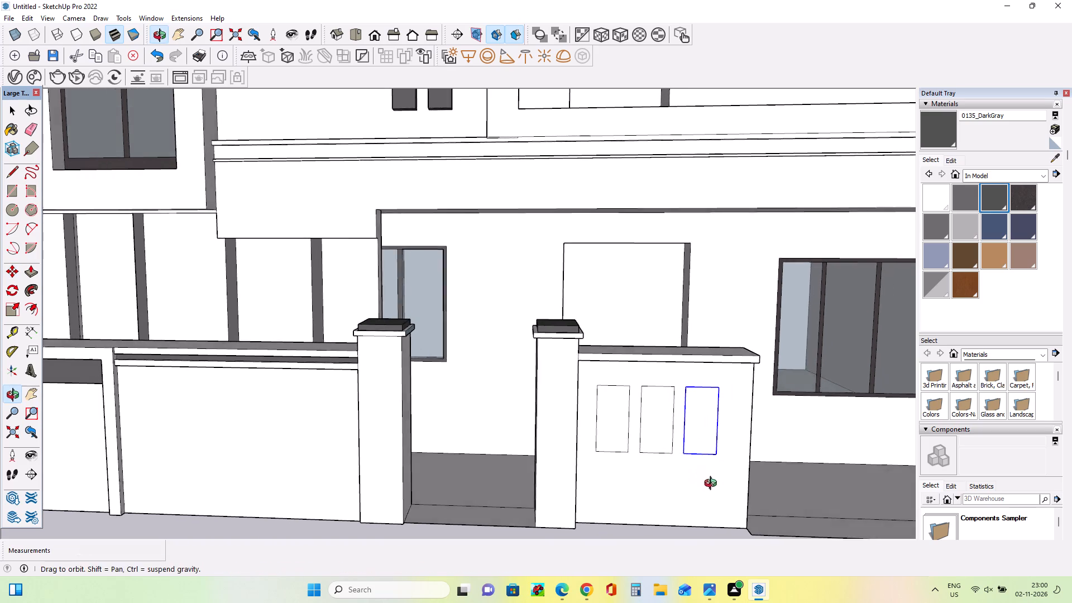
middle_click_drag(713, 485, 718, 486)
scroll(666, 439, "up", 2)
left_click(31, 267)
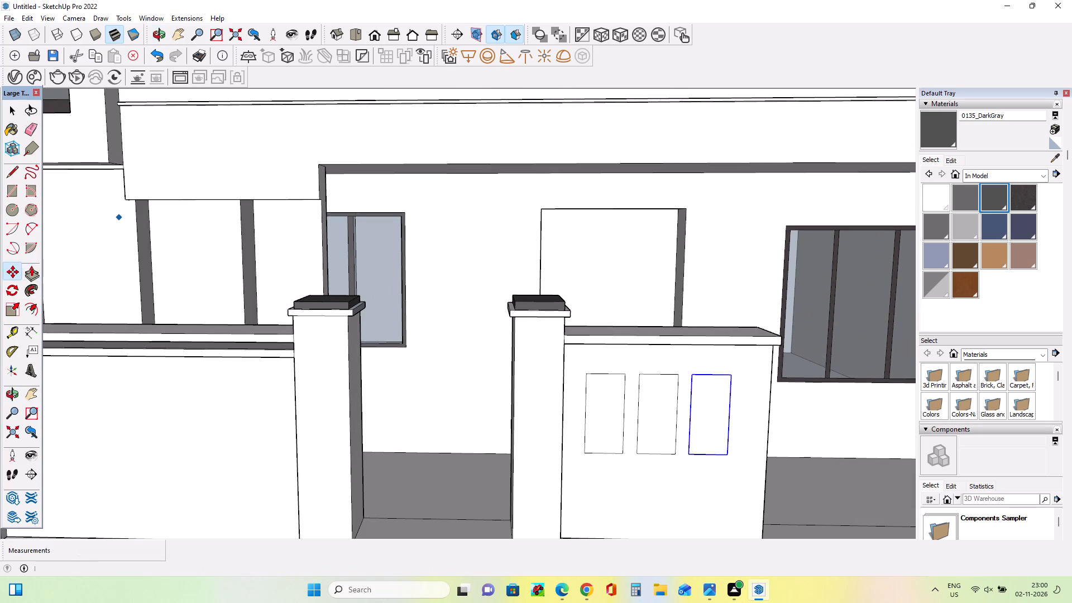
left_click(602, 439)
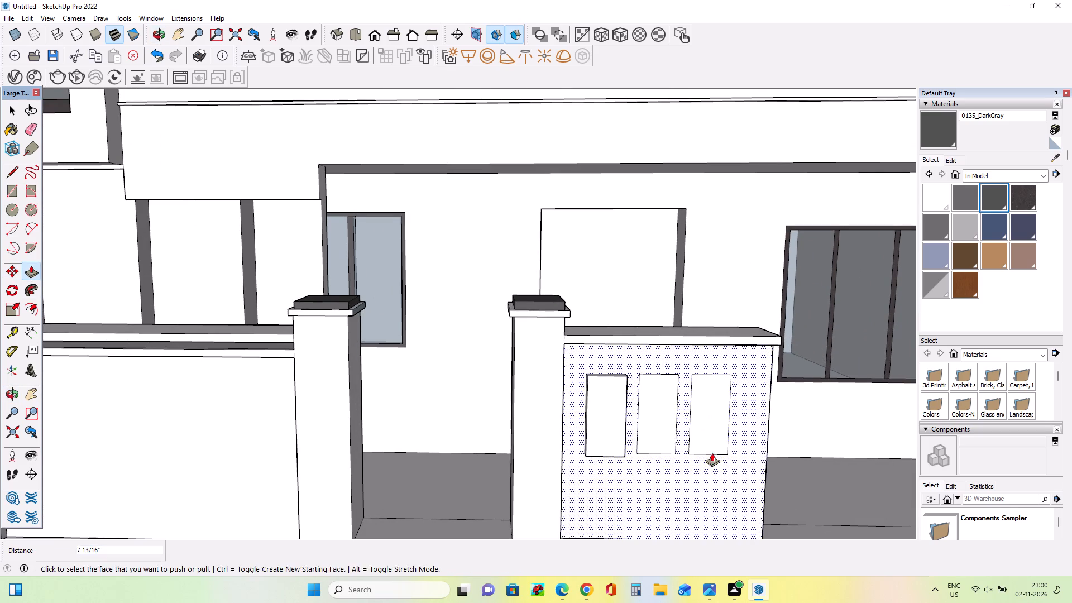
middle_click_drag(710, 457, 548, 471)
left_click_drag(568, 463, 541, 447)
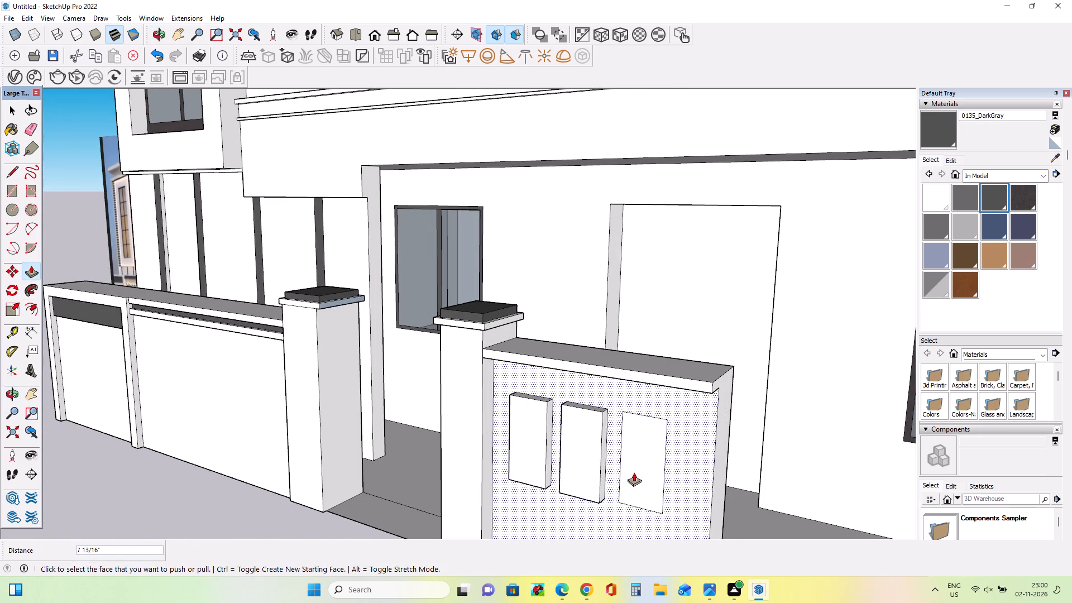
left_click_drag(633, 472, 601, 465)
Paint the front and top faces of the three raised panels with 0135_DarkGray.
middle_click_drag(521, 468, 597, 450)
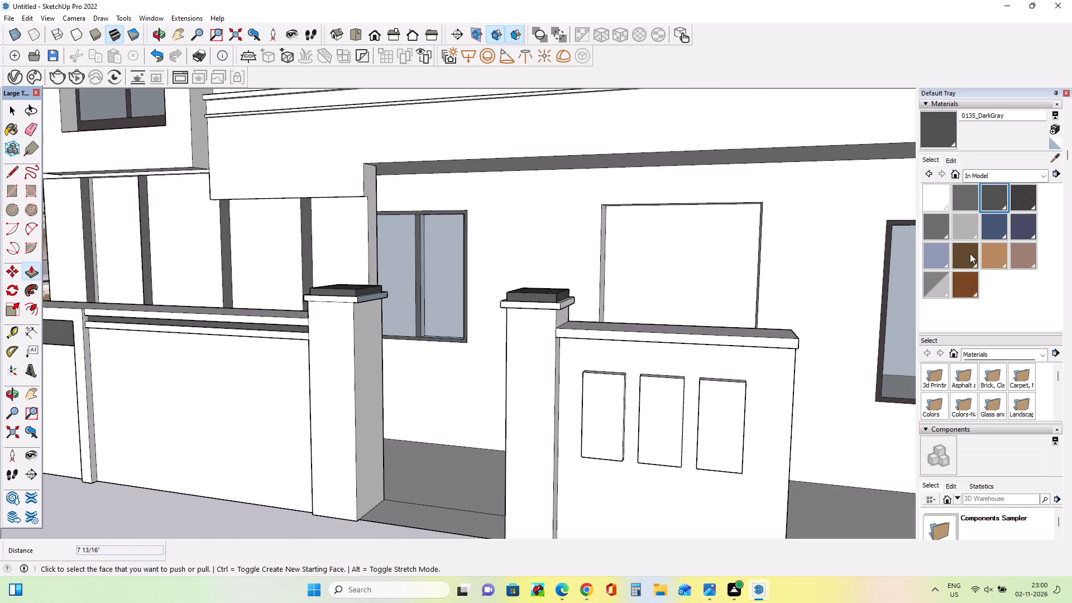
left_click(998, 186)
scroll(759, 415, "up", 3)
left_click(710, 420)
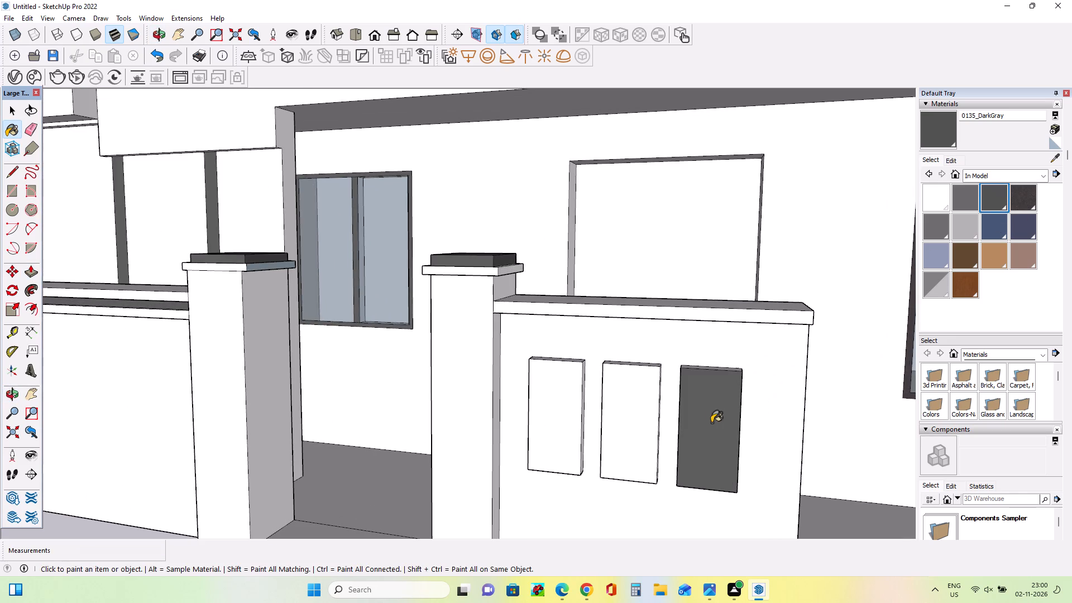
middle_click_drag(754, 452, 773, 540)
scroll(719, 439, "up", 3)
left_click(718, 433)
left_click(619, 442)
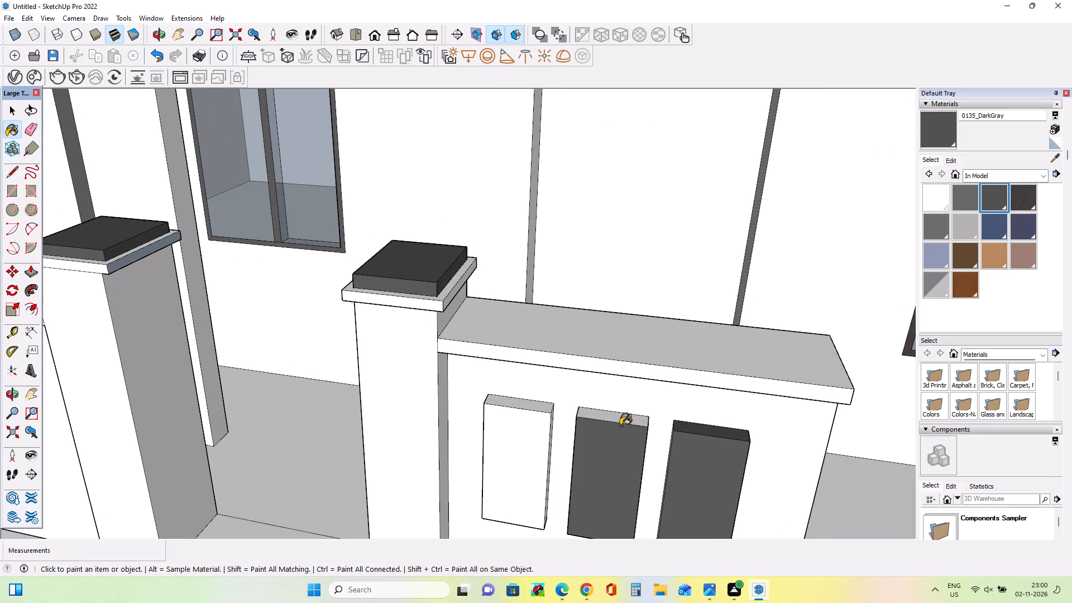
left_click(621, 415)
left_click(517, 432)
left_click(525, 406)
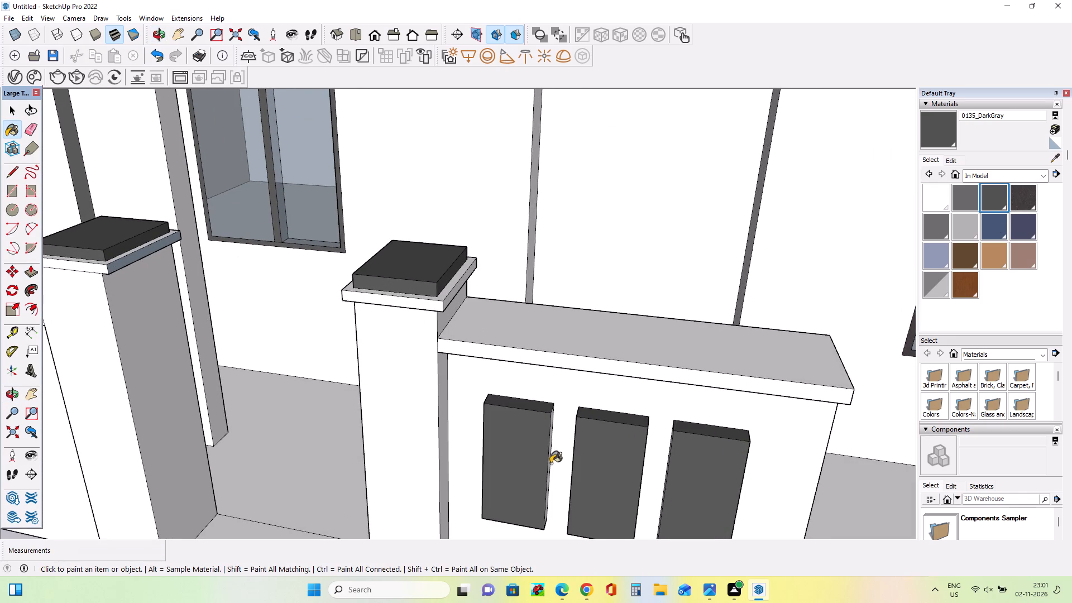
Paint the side faces of the three raised panels with the same dark gray.
middle_click_drag(576, 477, 683, 457)
scroll(606, 435, "up", 3)
left_click(621, 437)
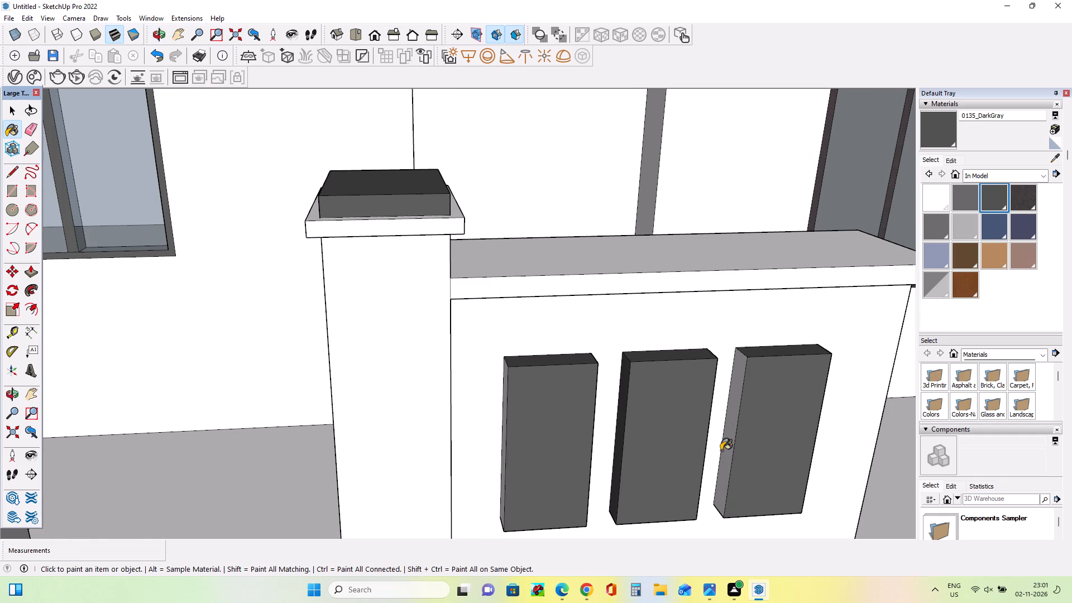
left_click(729, 453)
middle_click_drag(750, 492, 456, 460)
left_click(428, 443)
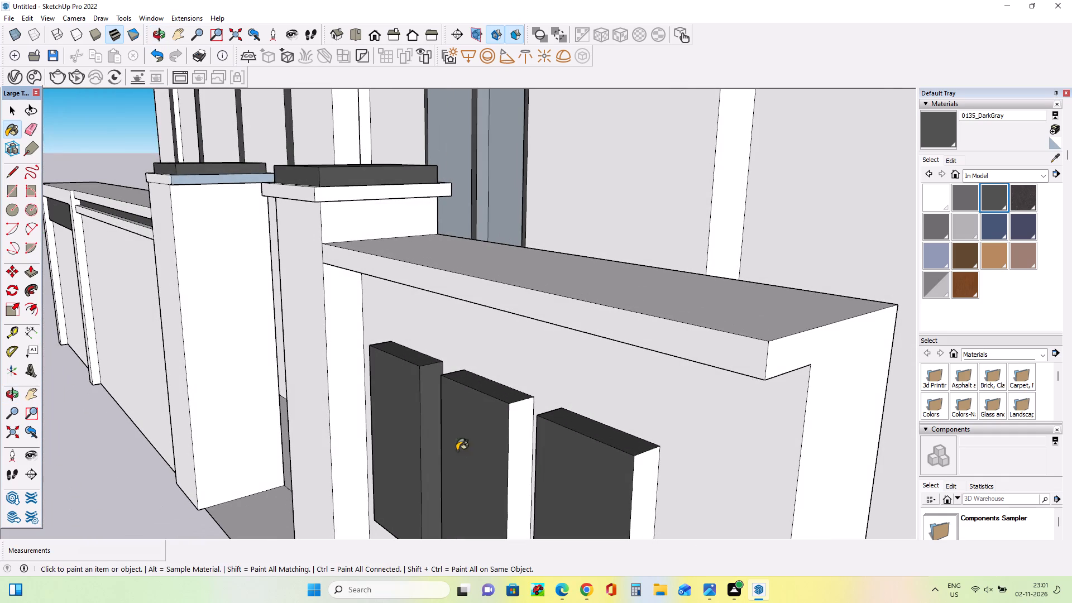
left_click(511, 472)
left_click(647, 492)
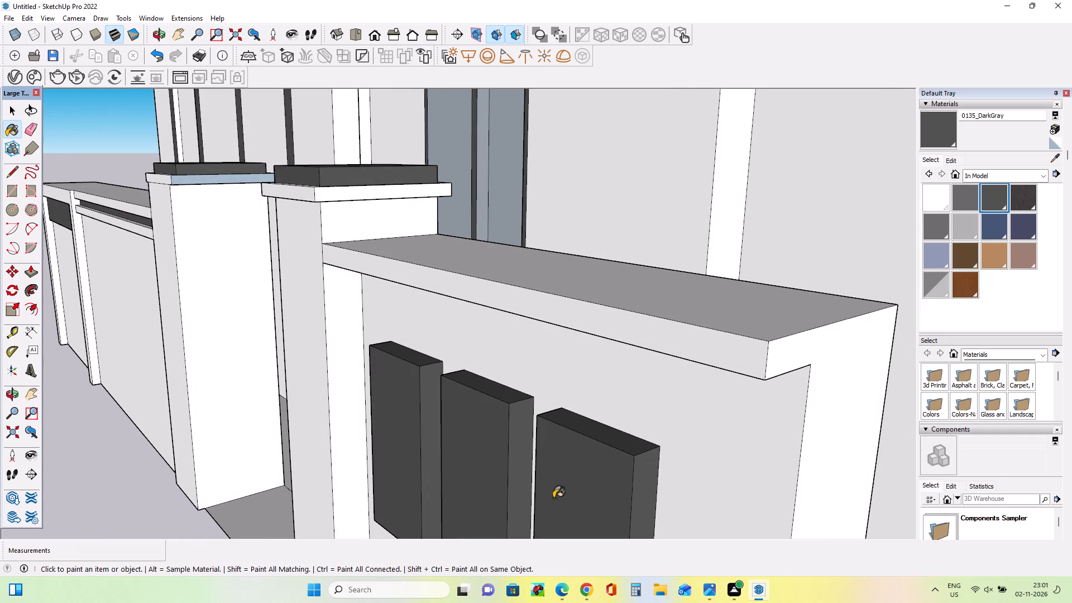
Paint the undersides of the three raised panels dark gray.
middle_click_drag(557, 495, 755, 374)
middle_click(725, 486)
scroll(725, 486, "down", 6)
scroll(720, 473, "up", 1)
scroll(720, 475, "down", 4)
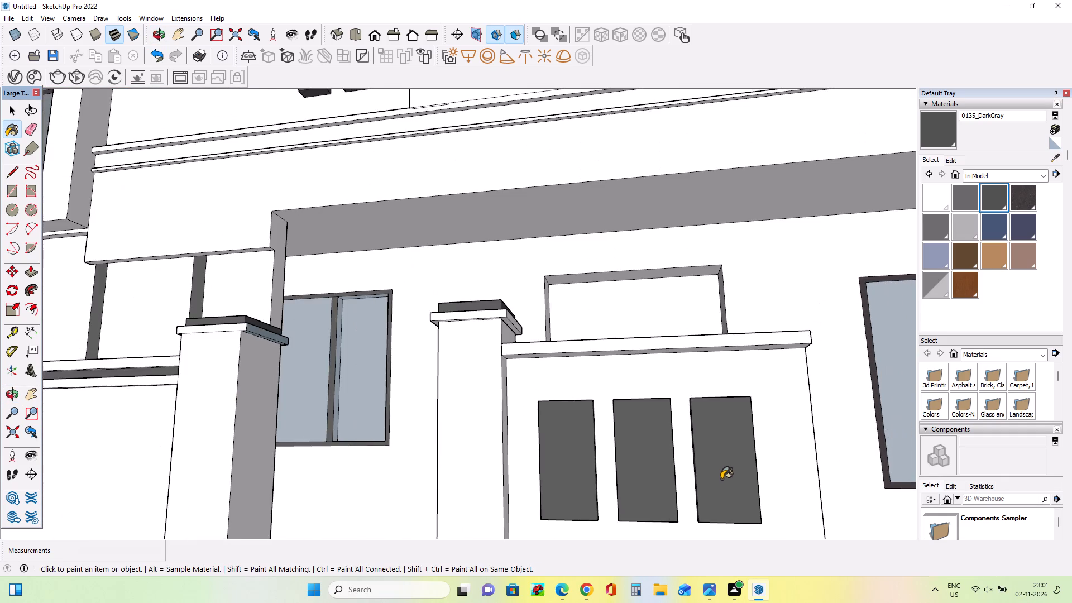
scroll(721, 479, "down", 4)
middle_click_drag(712, 525, 734, 433)
scroll(687, 428, "up", 5)
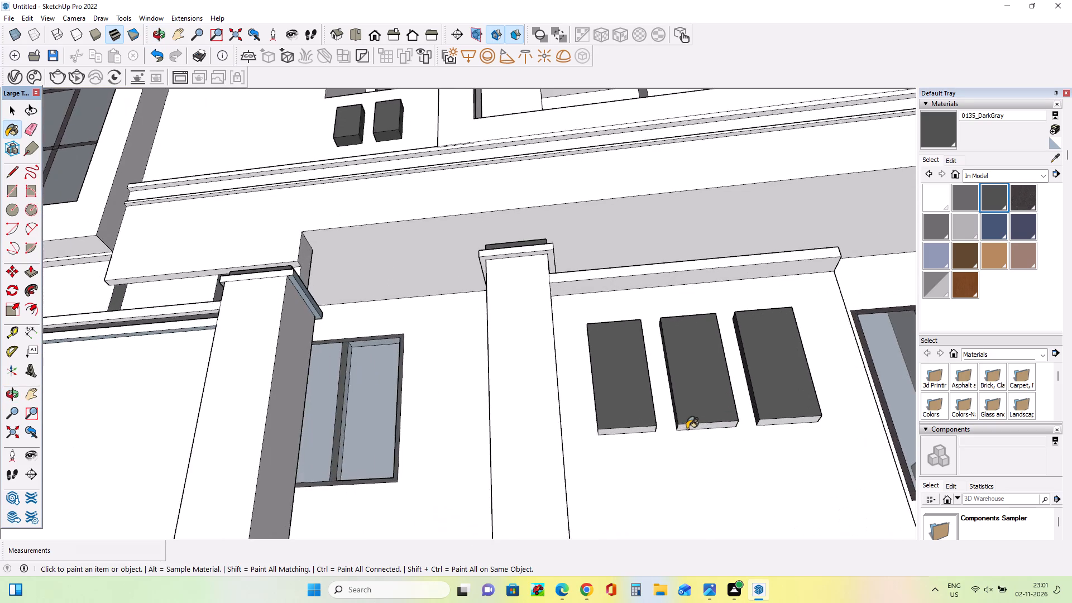
scroll(687, 429, "up", 3)
left_click(691, 422)
left_click(797, 421)
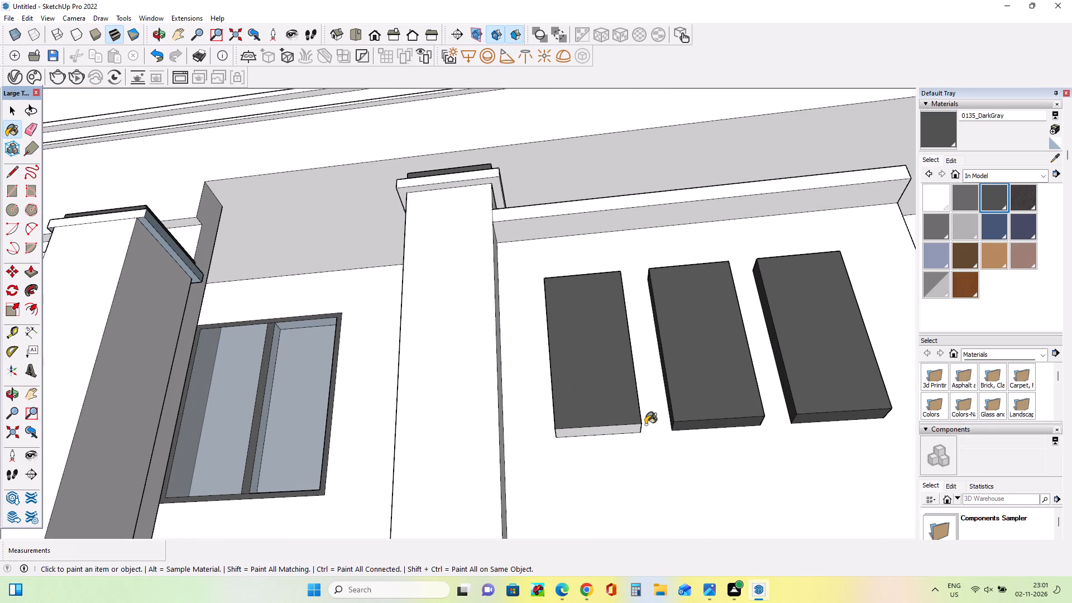
left_click(629, 425)
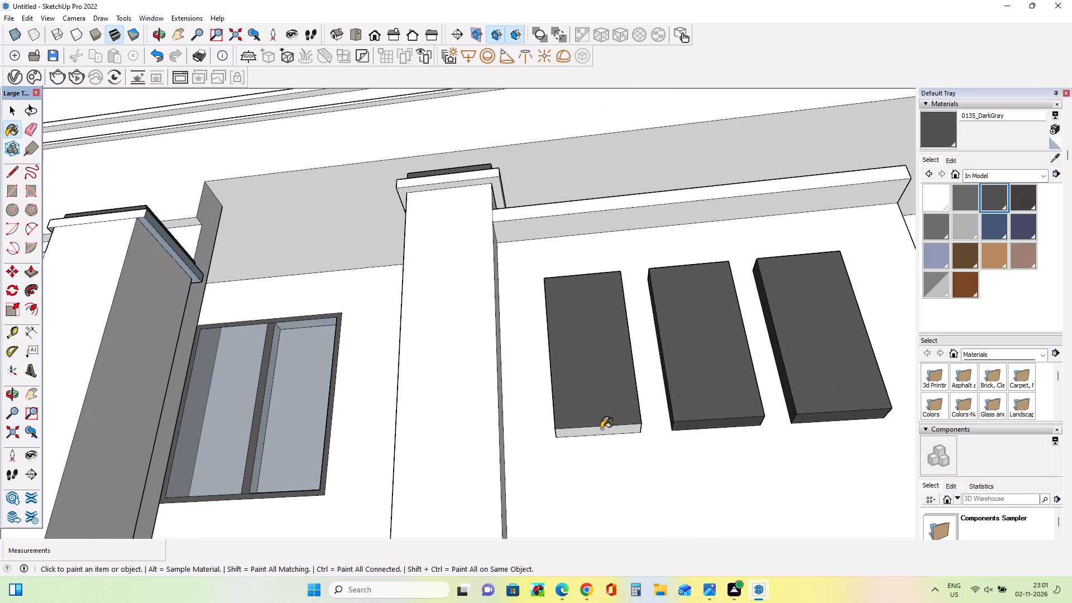
left_click(601, 429)
Compare the whole front elevation with the reference photo and examine the photo's boundary wall and gate area.
scroll(563, 440, "down", 20)
scroll(563, 440, "down", 1)
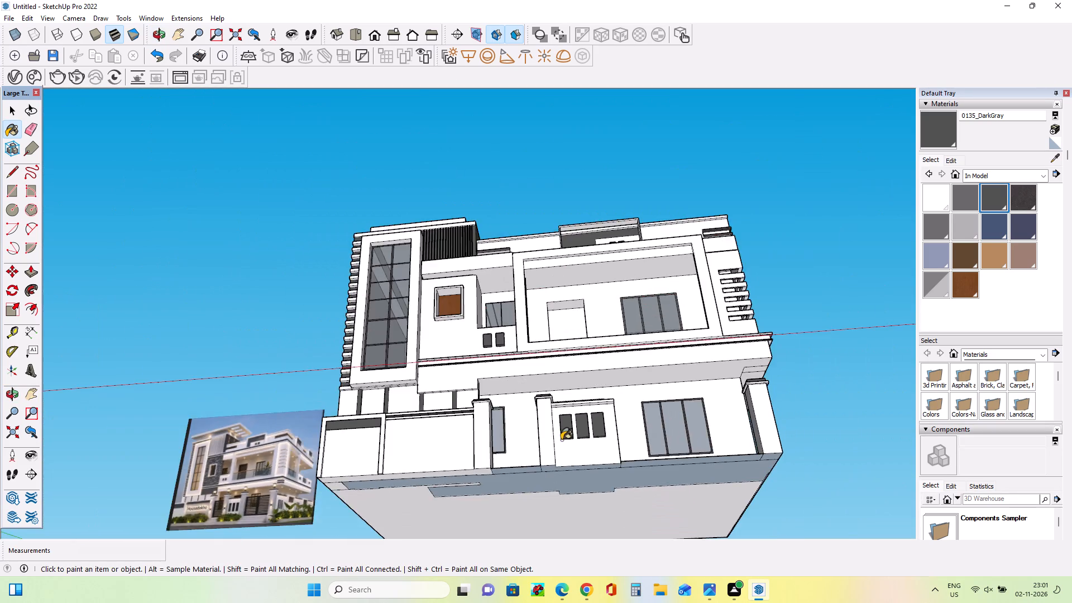
scroll(561, 440, "down", 4)
middle_click_drag(640, 497, 653, 602)
scroll(664, 361, "up", 4)
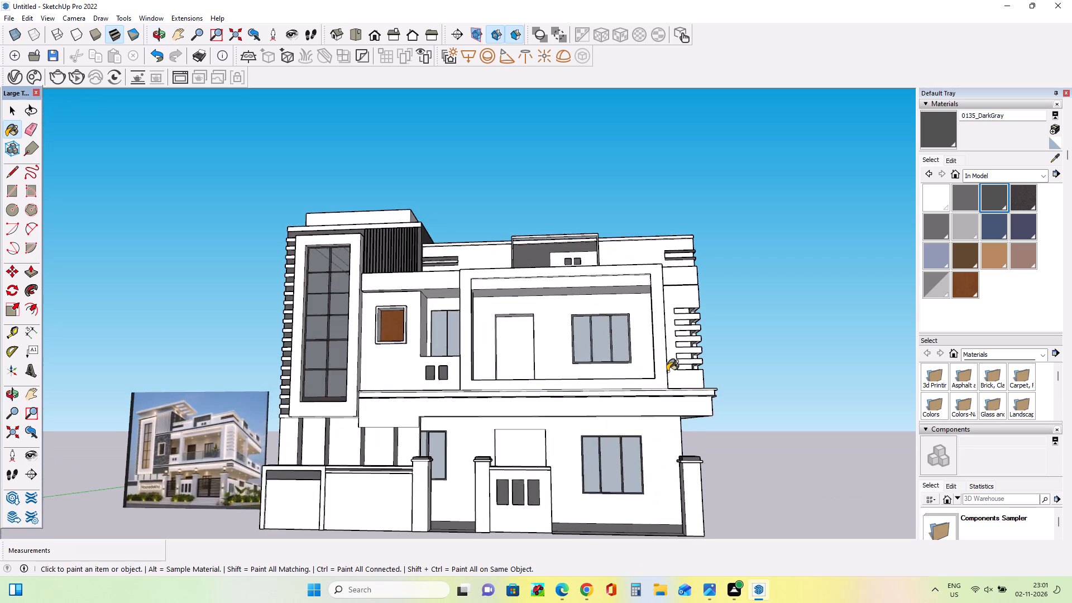
scroll(667, 371, "up", 2)
middle_click_drag(668, 385, 666, 417)
scroll(504, 331, "down", 3)
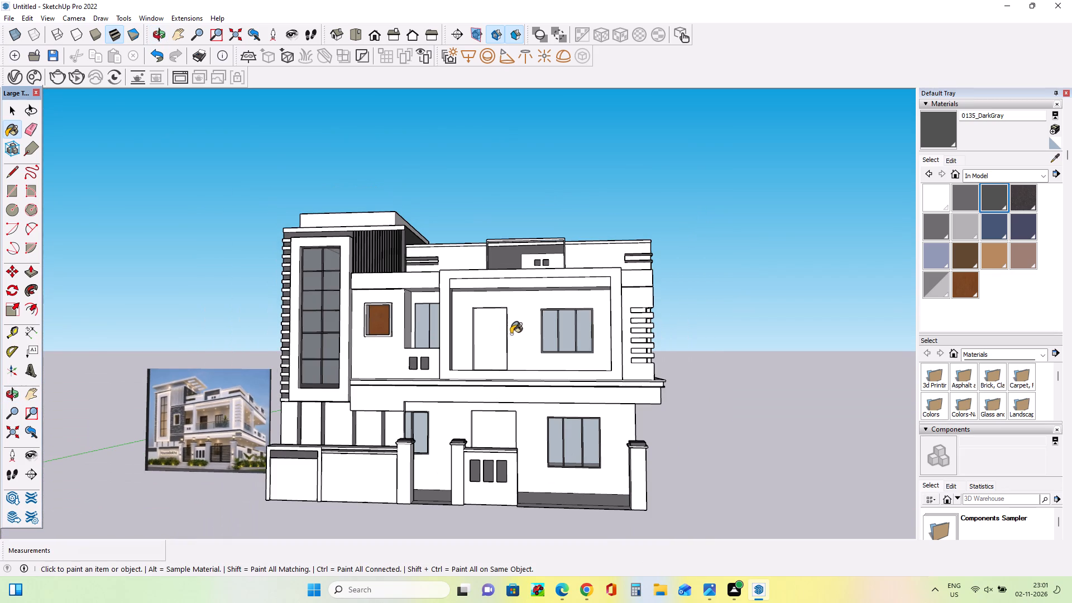
middle_click_drag(548, 375, 553, 386)
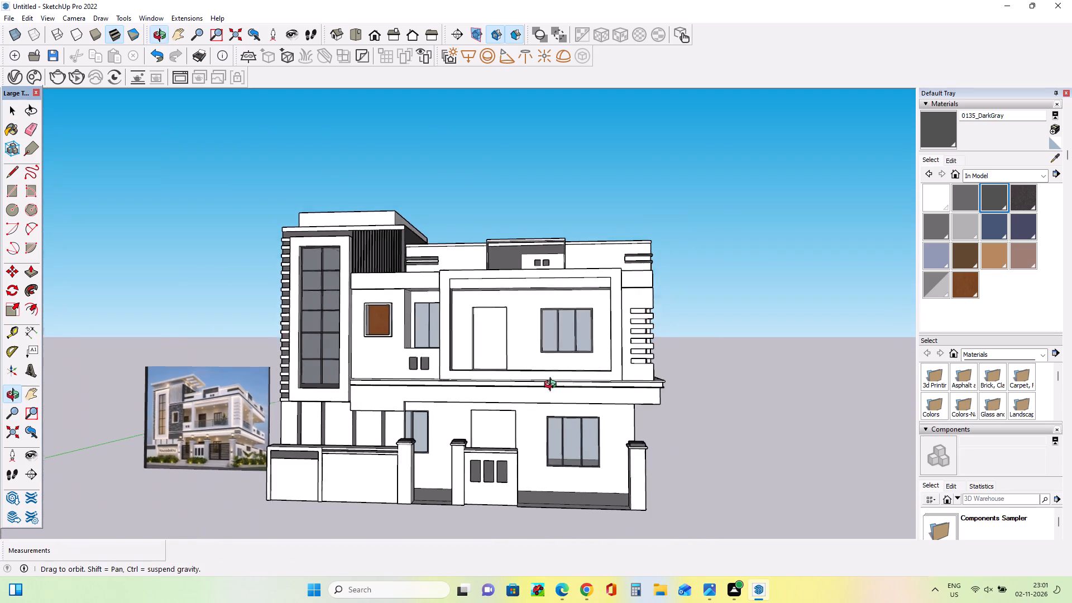
middle_click_drag(553, 386, 553, 386)
scroll(523, 480, "up", 1)
middle_click_drag(619, 470, 632, 495)
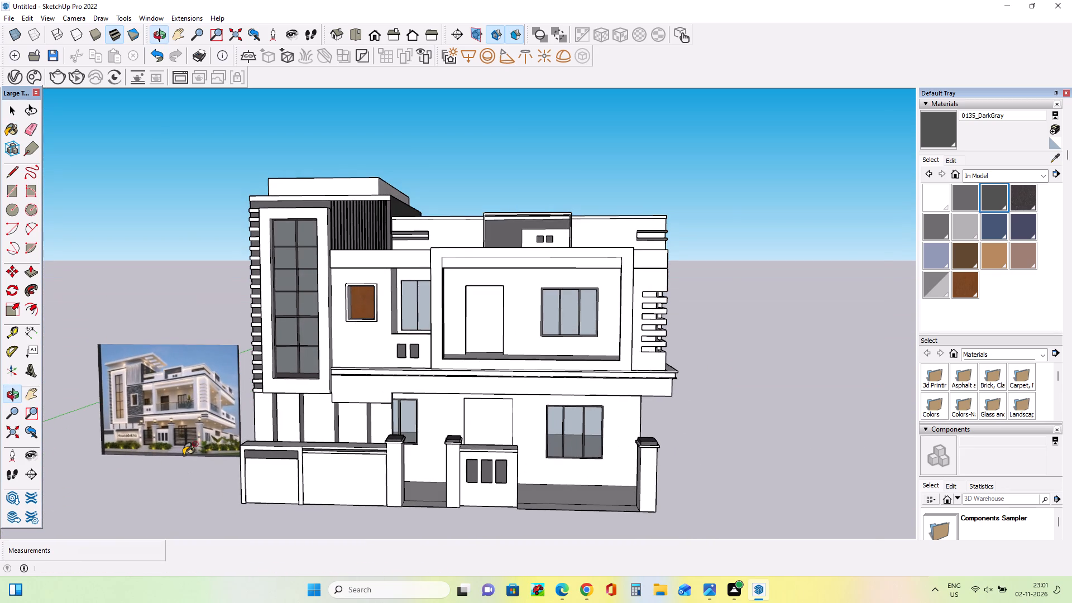
scroll(188, 453, "up", 3)
middle_click_drag(209, 456, 218, 465)
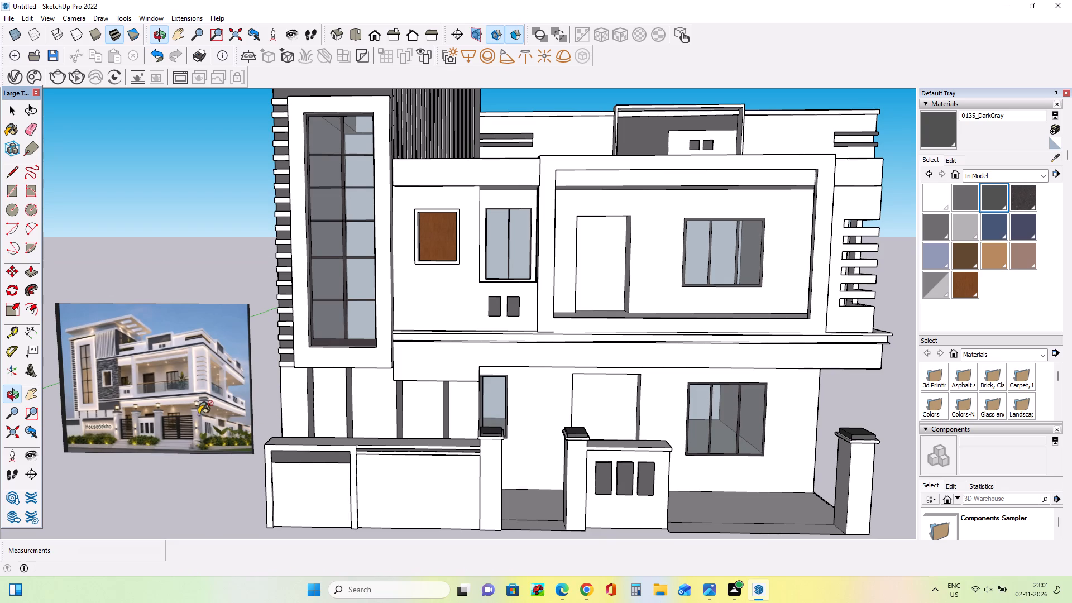
middle_click_drag(236, 410, 251, 414)
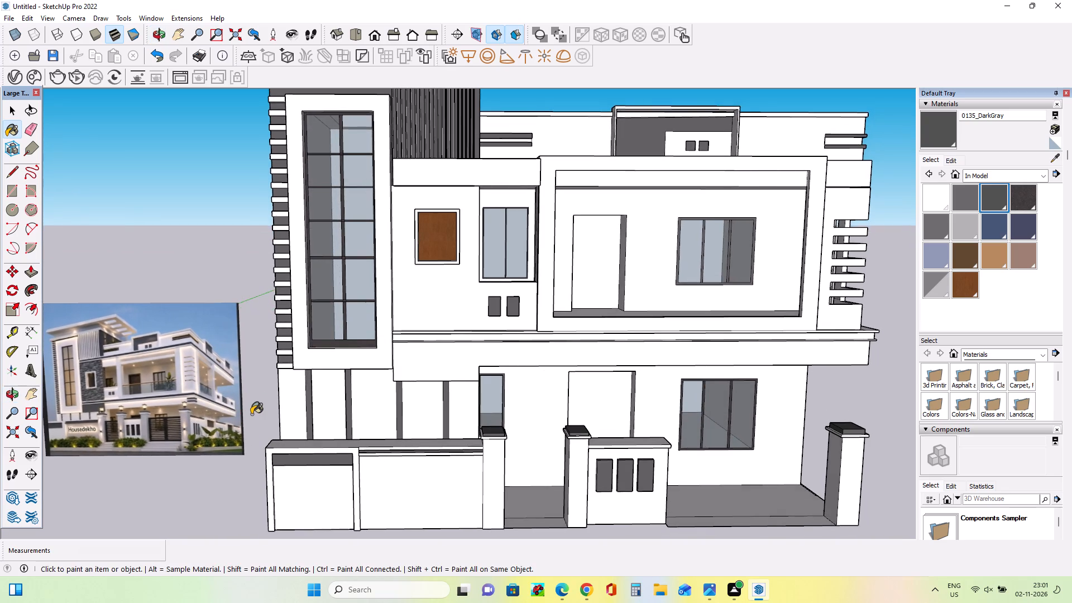
scroll(251, 414, "down", 3)
middle_click_drag(341, 429, 341, 435)
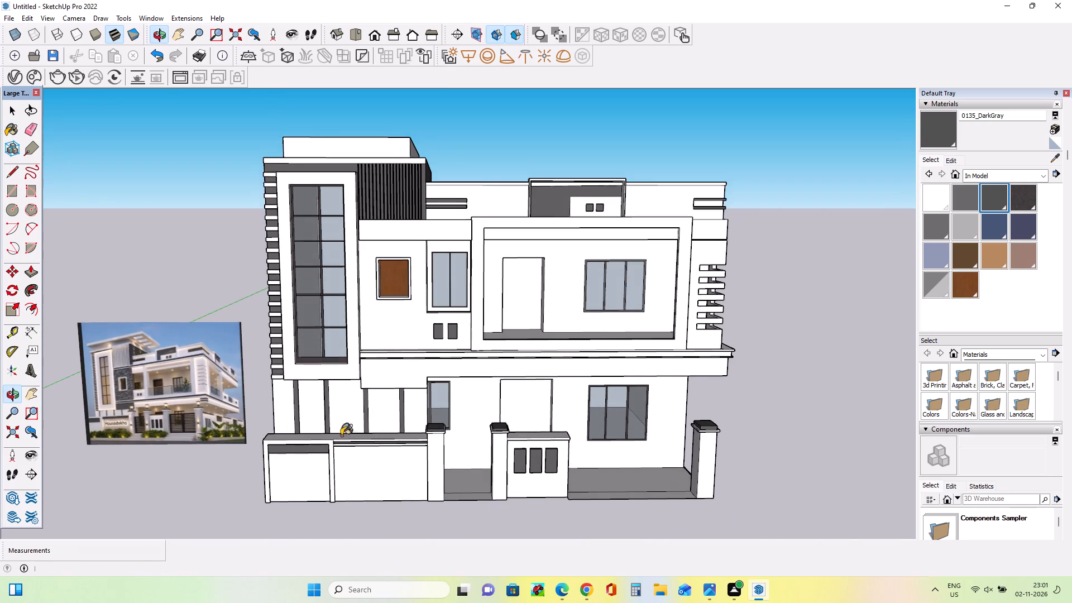
scroll(399, 441, "down", 3)
middle_click_drag(396, 466, 409, 422)
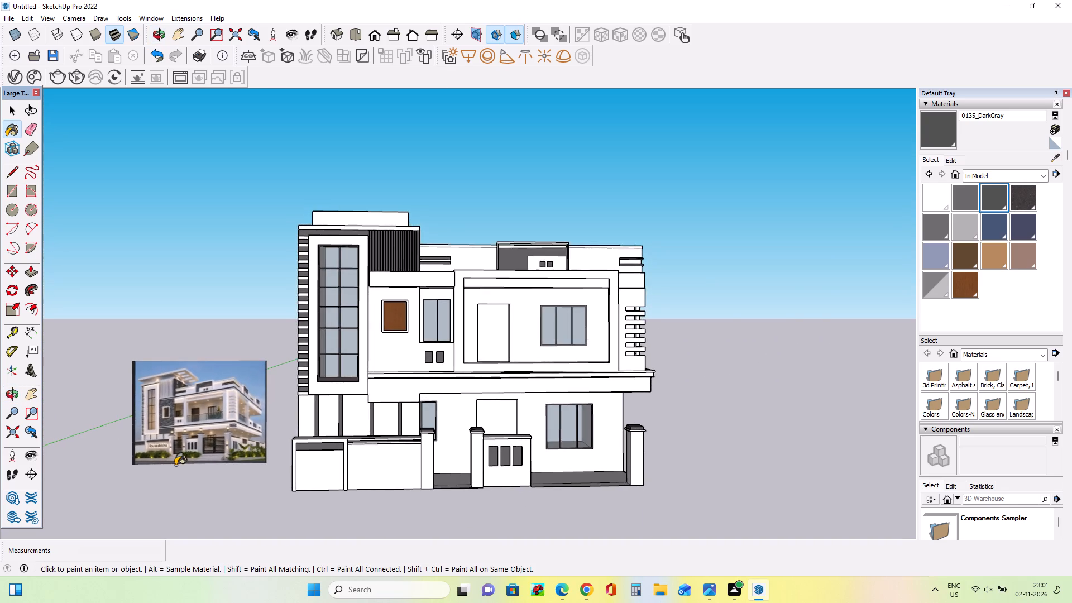
scroll(173, 461, "up", 16)
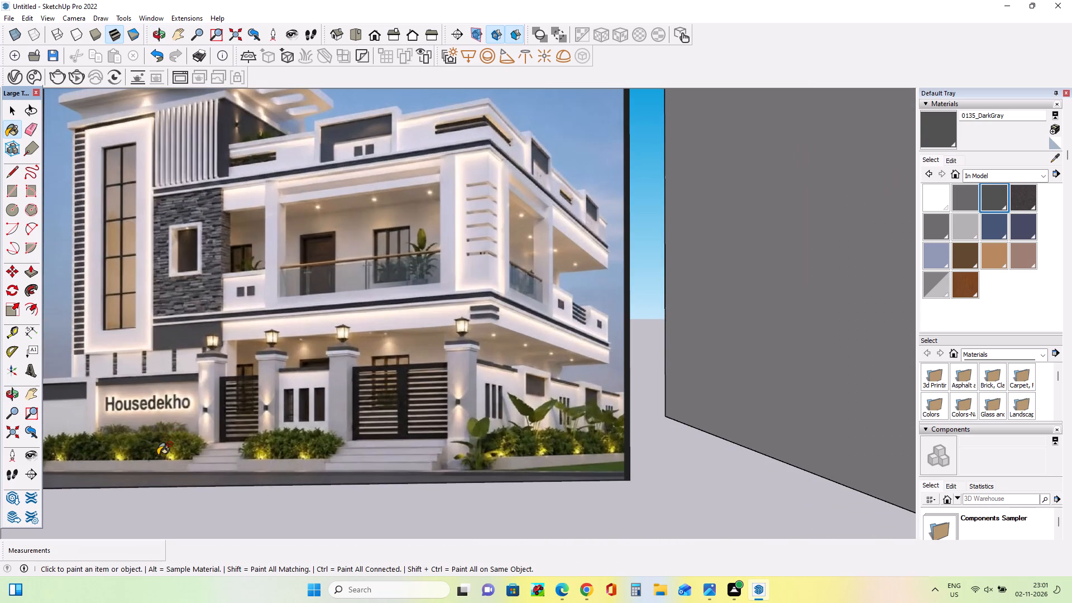
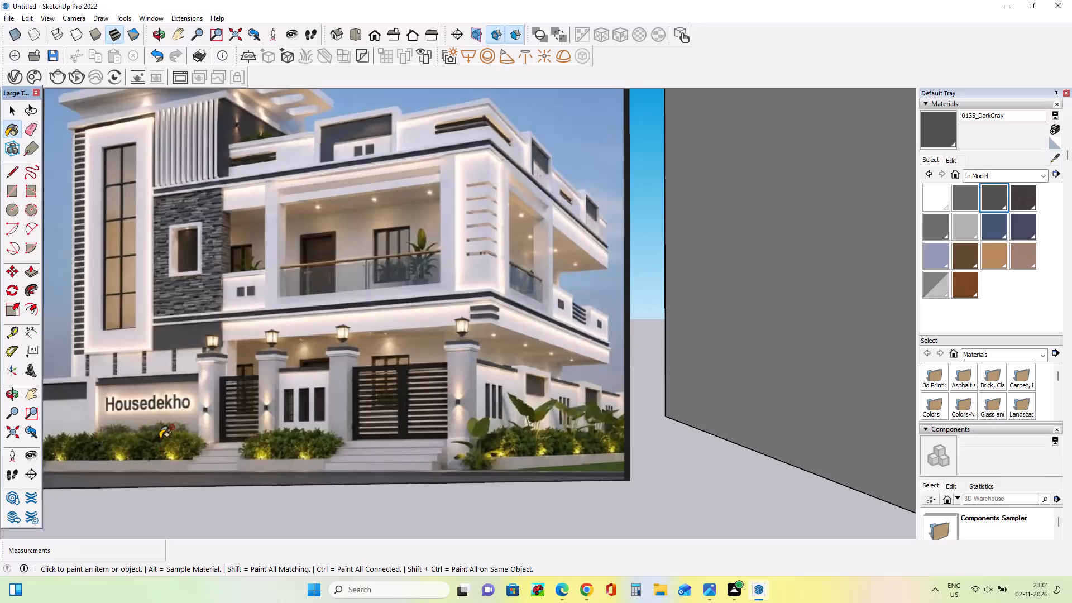
Create 3D text reading "HOUSEdekho" in MV Boli Regular, filled, with 10' height and 1" extrusion.
scroll(161, 428, "down", 8)
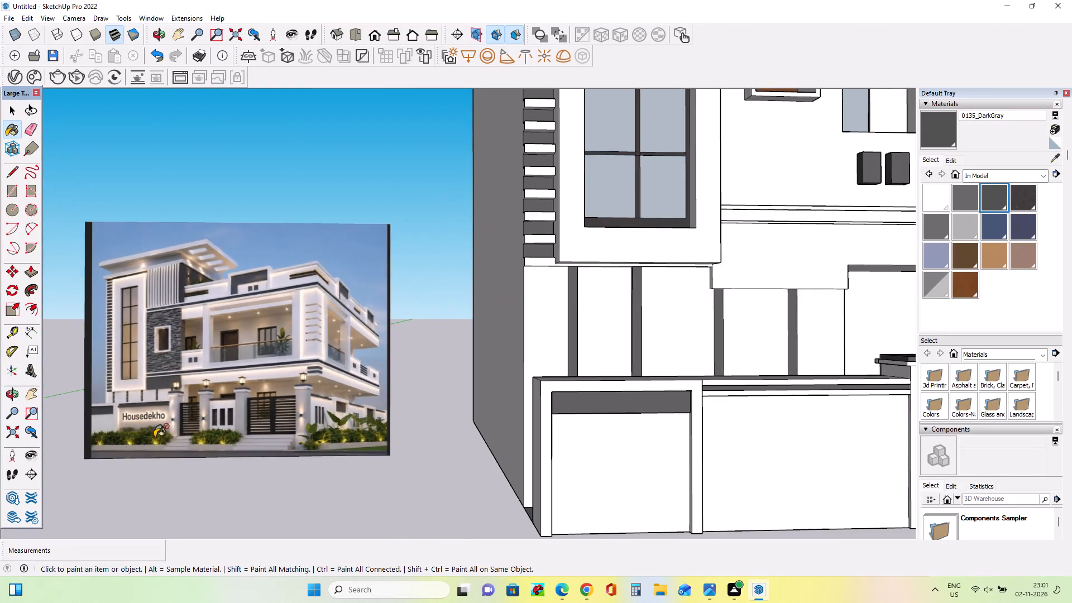
middle_click_drag(156, 437, 192, 451)
scroll(114, 435, "up", 3)
left_click(27, 367)
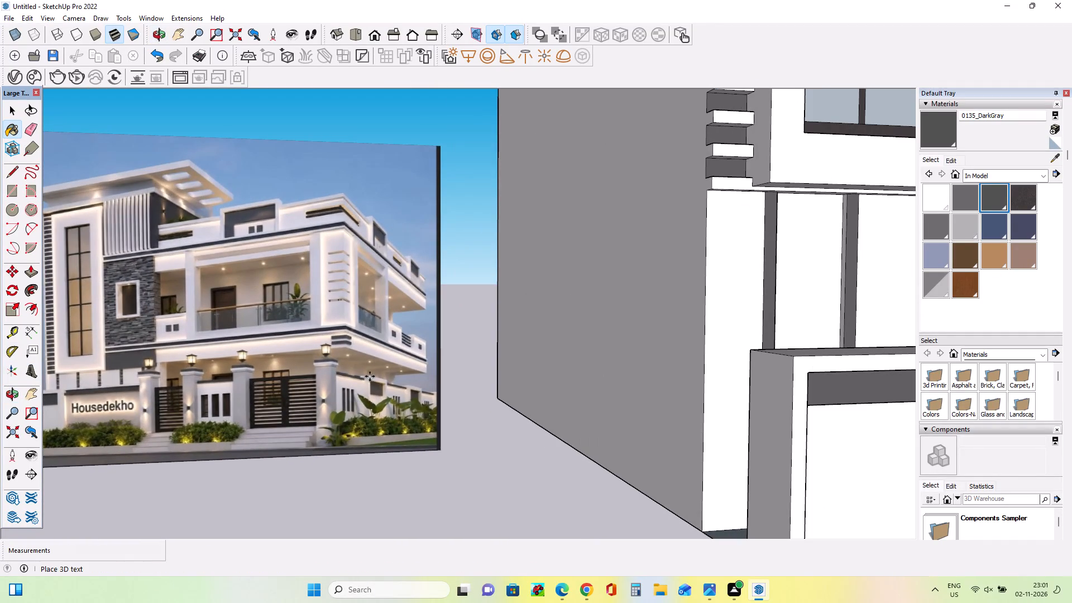
left_click(463, 476)
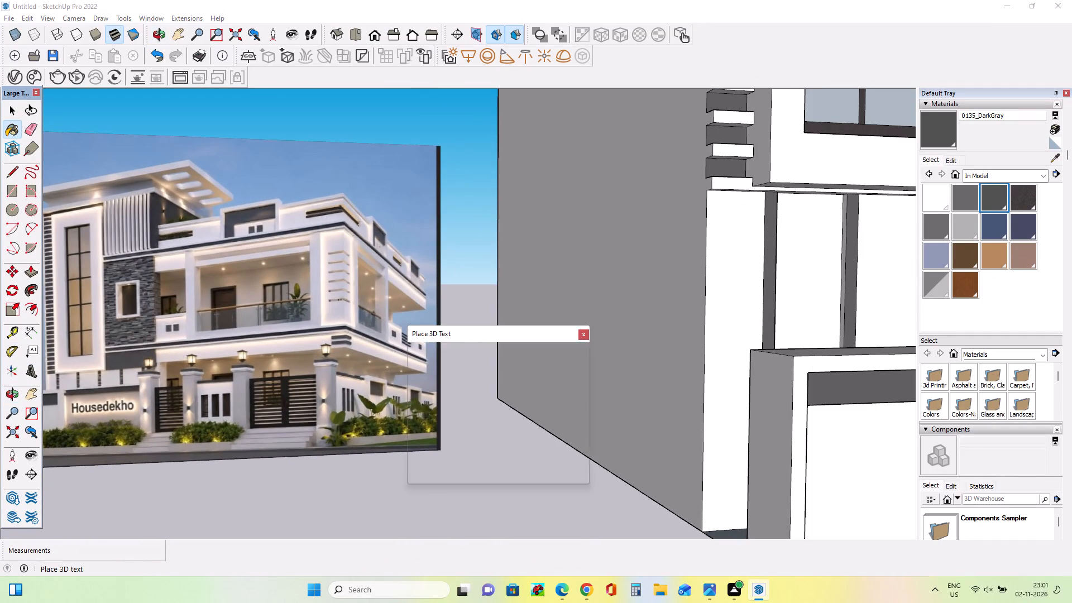
key("BackSpace")
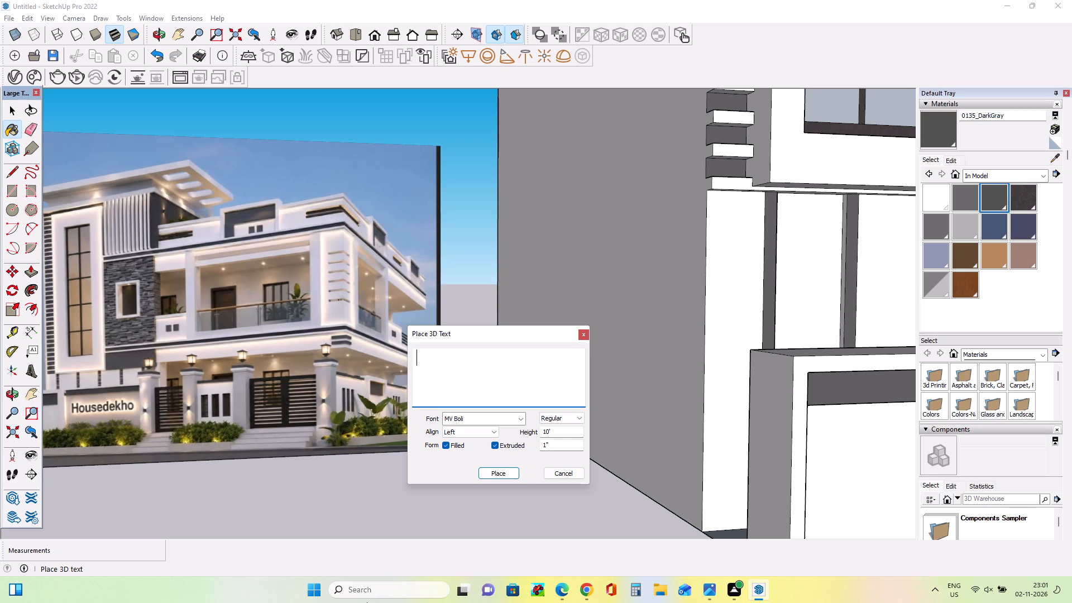
type("HOUSE")
scroll(367, 602, "up", 1)
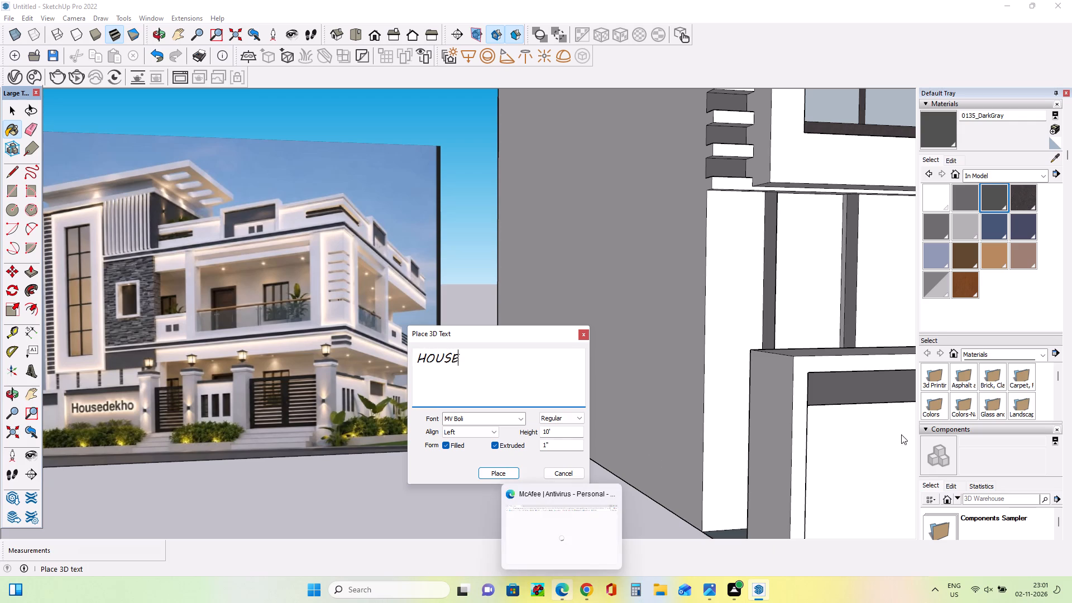
key("d")
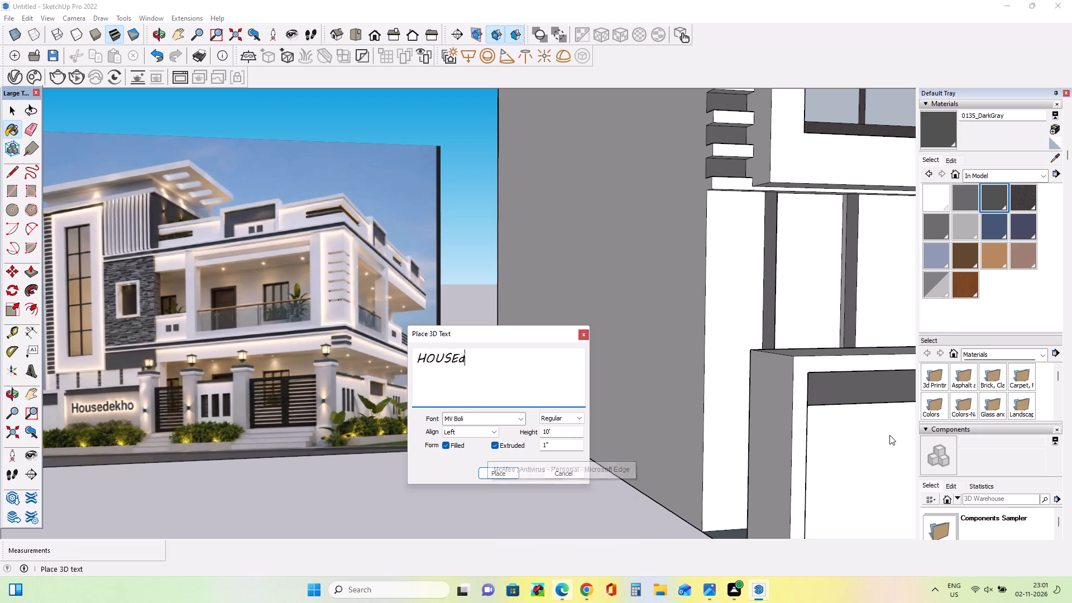
key("e")
key("k")
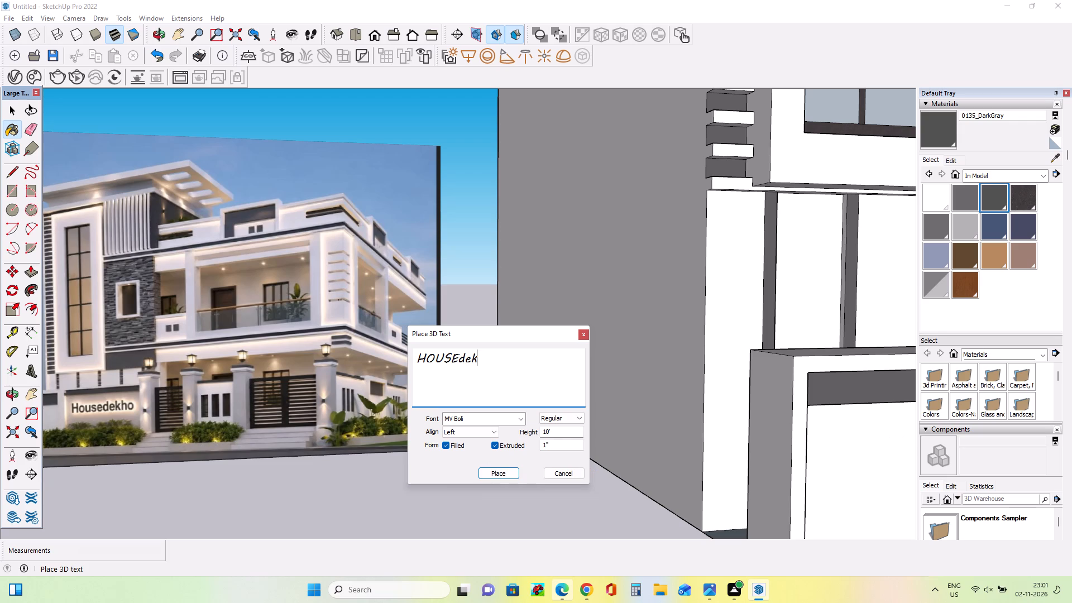
type("ho")
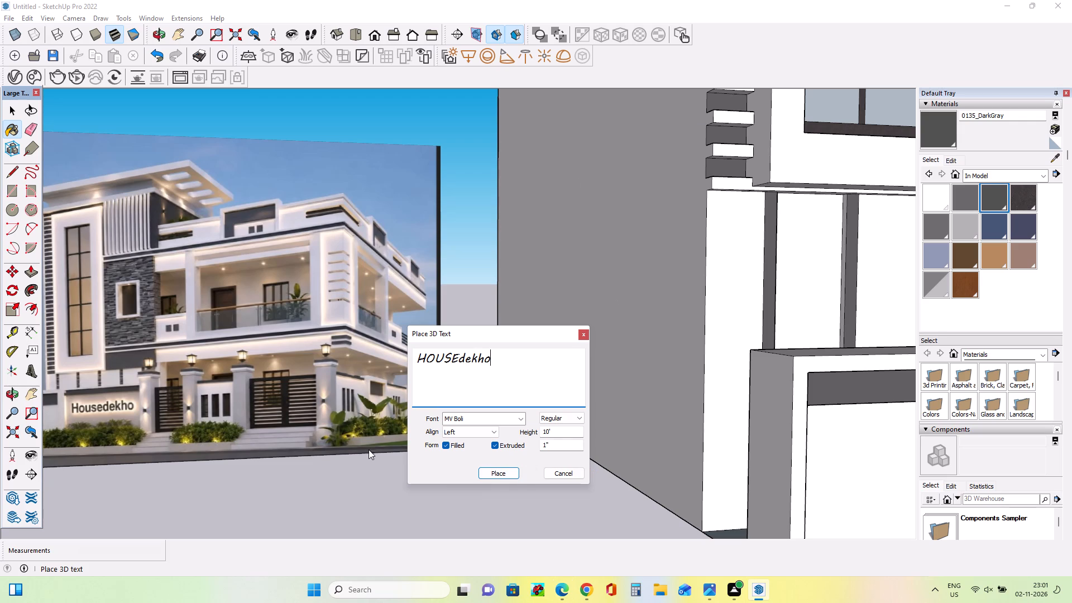
left_click(509, 478)
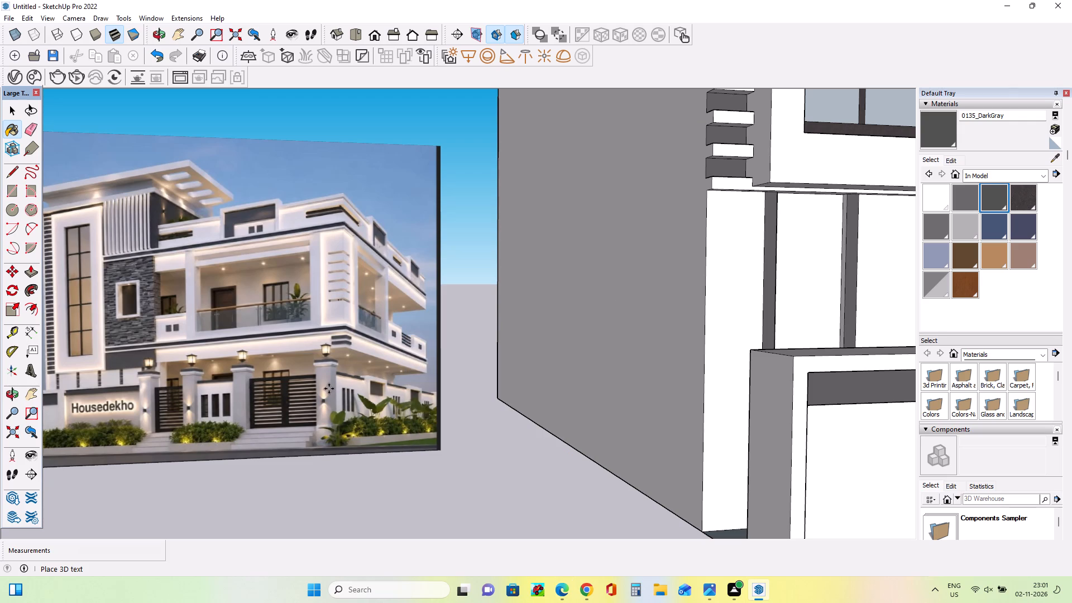
Place the HOUSEdekho text on the front face of the boundary wall, near its base beside the gate pillar.
scroll(329, 389, "down", 8)
scroll(241, 374, "down", 1)
scroll(422, 425, "down", 4)
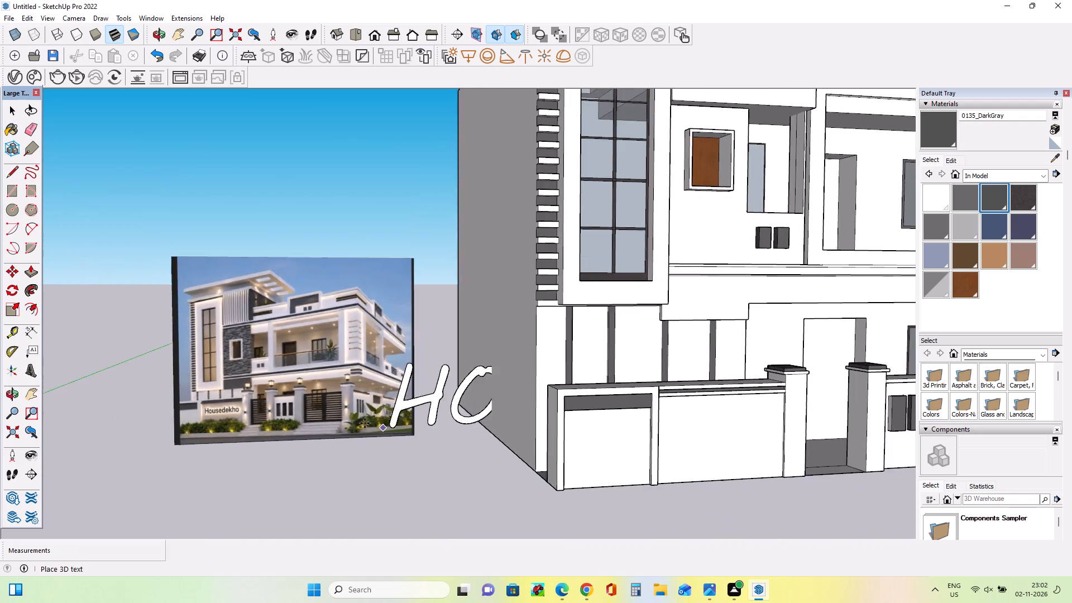
scroll(365, 423, "down", 10)
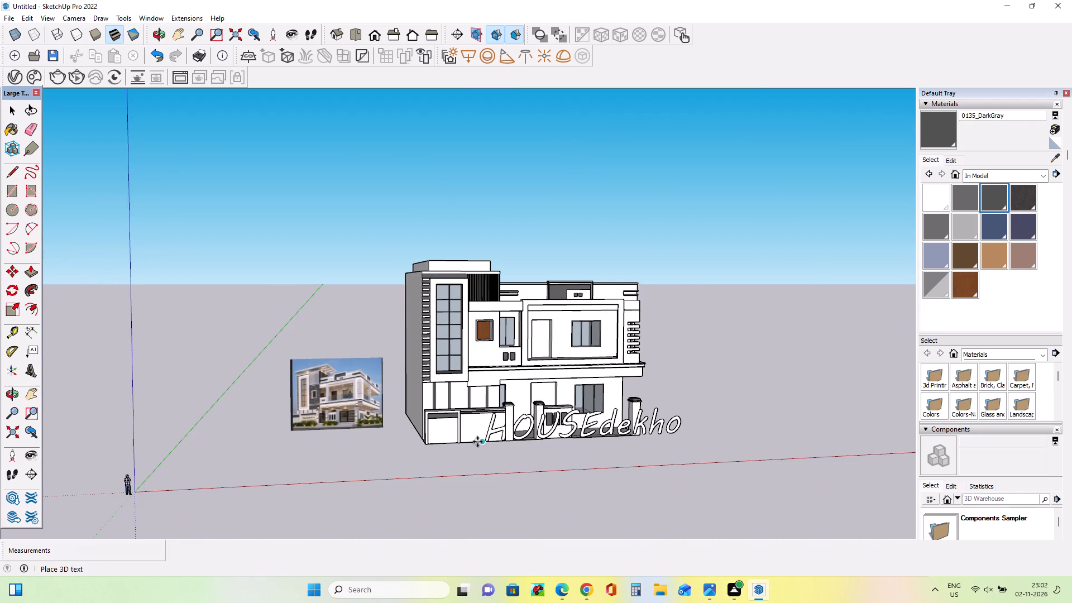
left_click(476, 440)
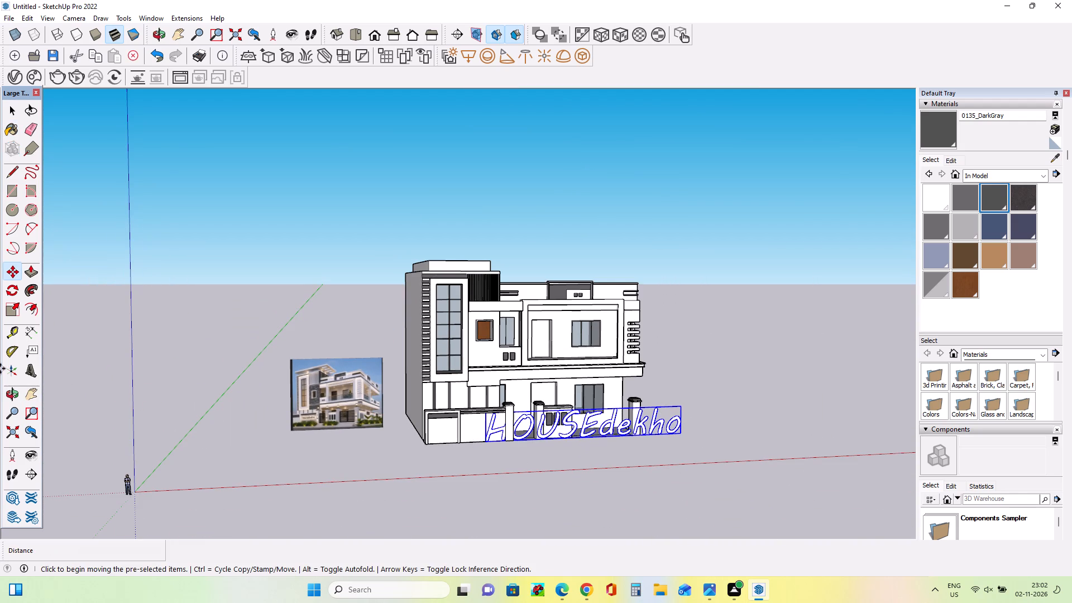
Scale the HOUSEdekho text down to about 0.19 of its size.
left_click(7, 312)
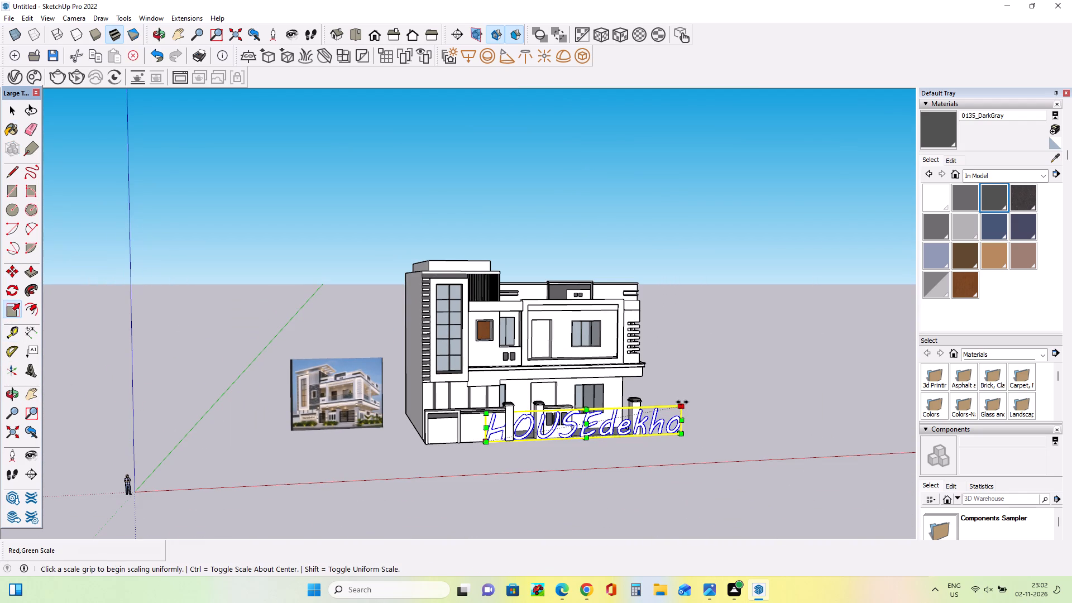
left_click_drag(682, 402, 520, 413)
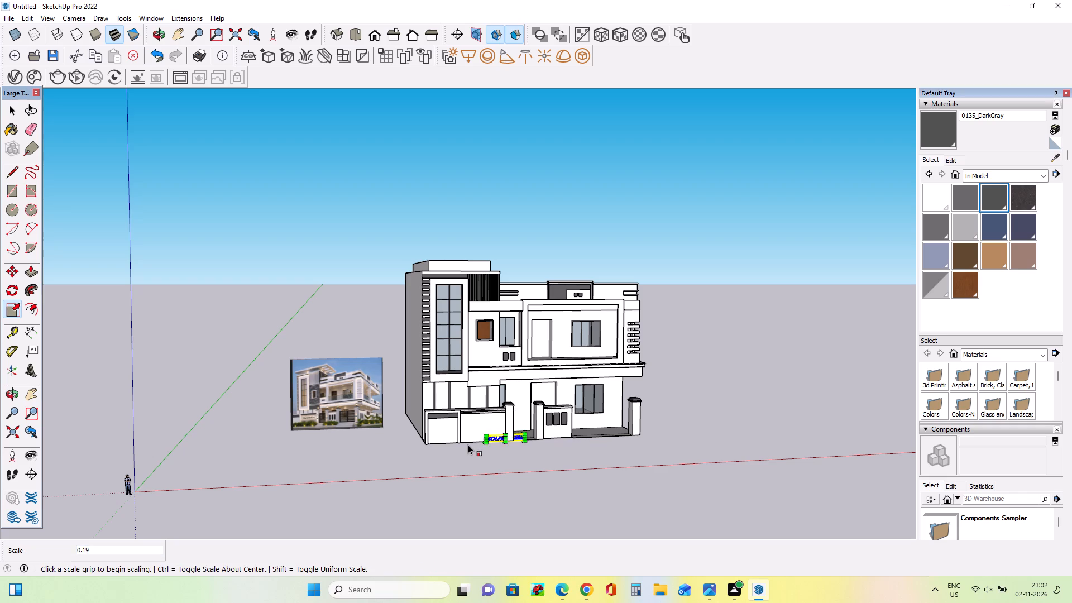
Move the scaled text up onto the white boundary wall panel between the framed section and the first gate pillar.
scroll(468, 446, "up", 14)
middle_click_drag(510, 434, 508, 442)
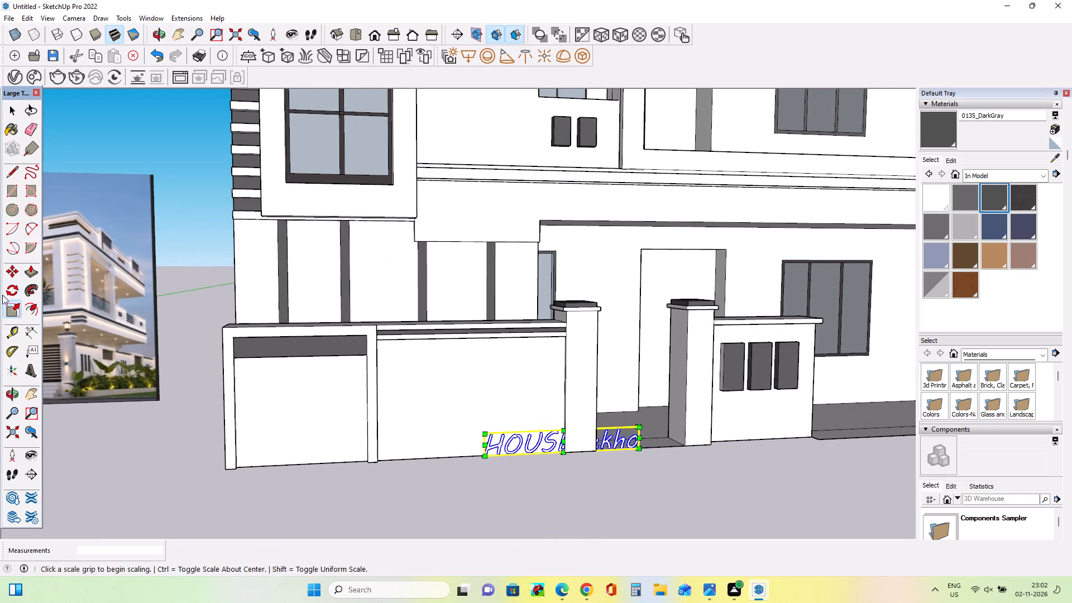
left_click(8, 275)
left_click_drag(489, 444, 398, 385)
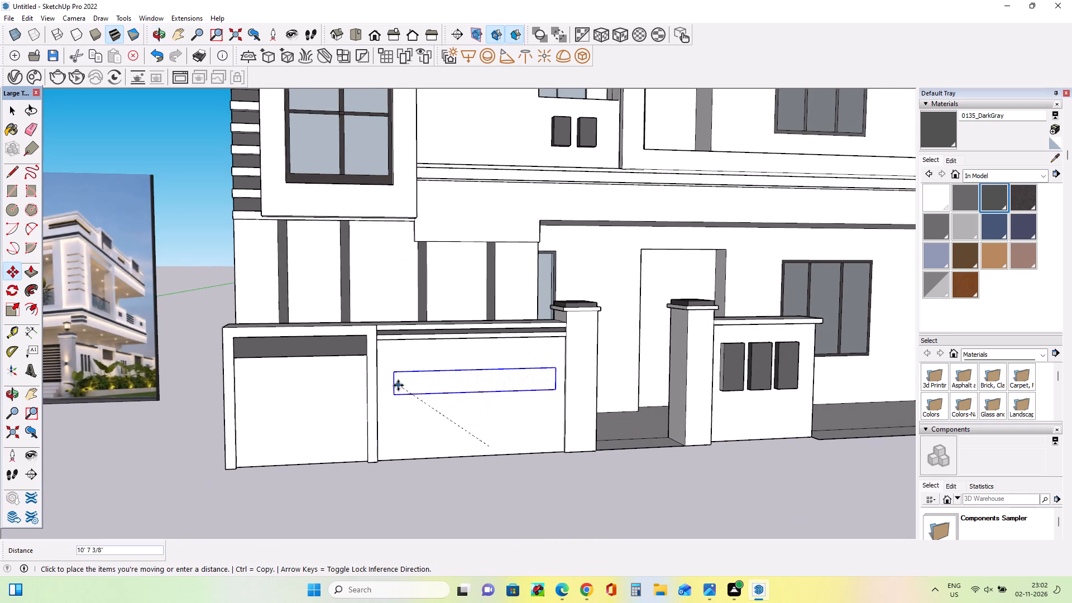
left_click_drag(398, 385, 400, 393)
Shift the HOUSEdekho text slightly toward the framed section and upward to center it between the panel's sides.
middle_click_drag(475, 432, 499, 446)
scroll(486, 406, "up", 3)
middle_click_drag(481, 411, 456, 415)
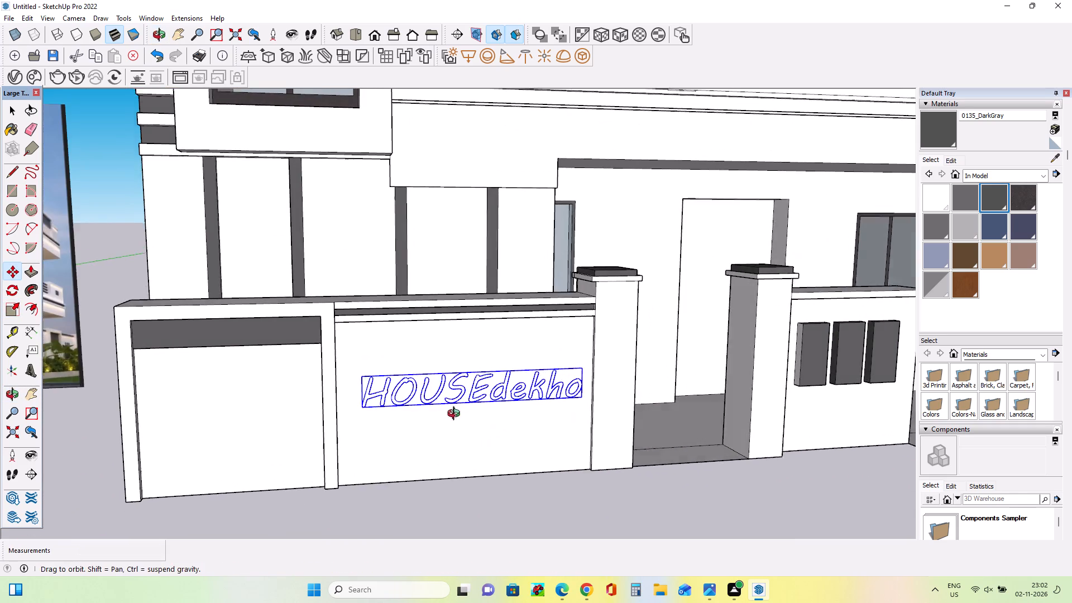
middle_click_drag(456, 415, 437, 415)
scroll(442, 407, "down", 8)
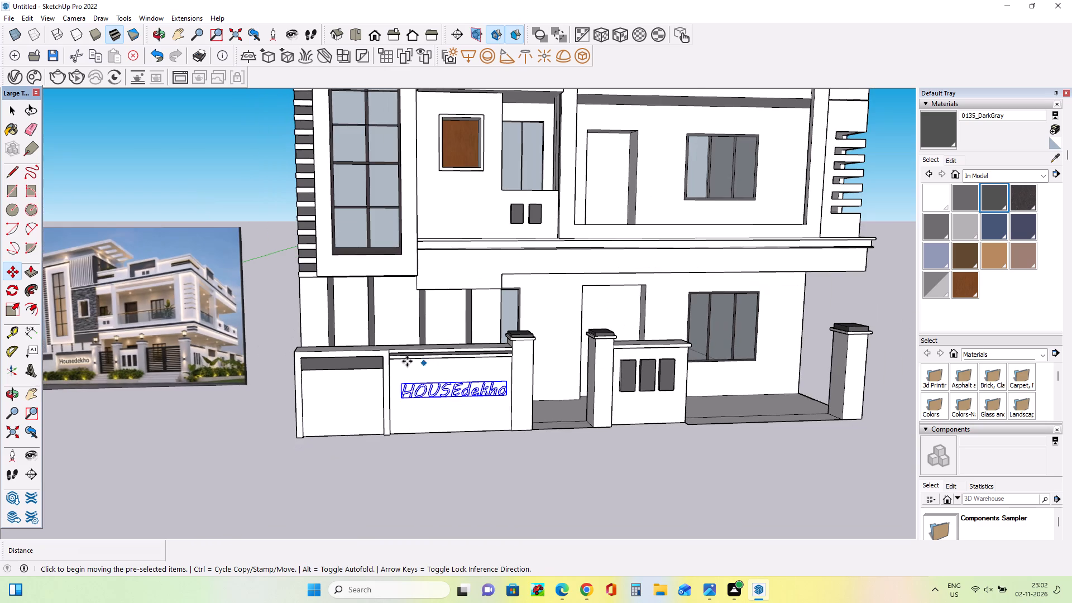
middle_click_drag(428, 361, 439, 367)
scroll(497, 446, "up", 2)
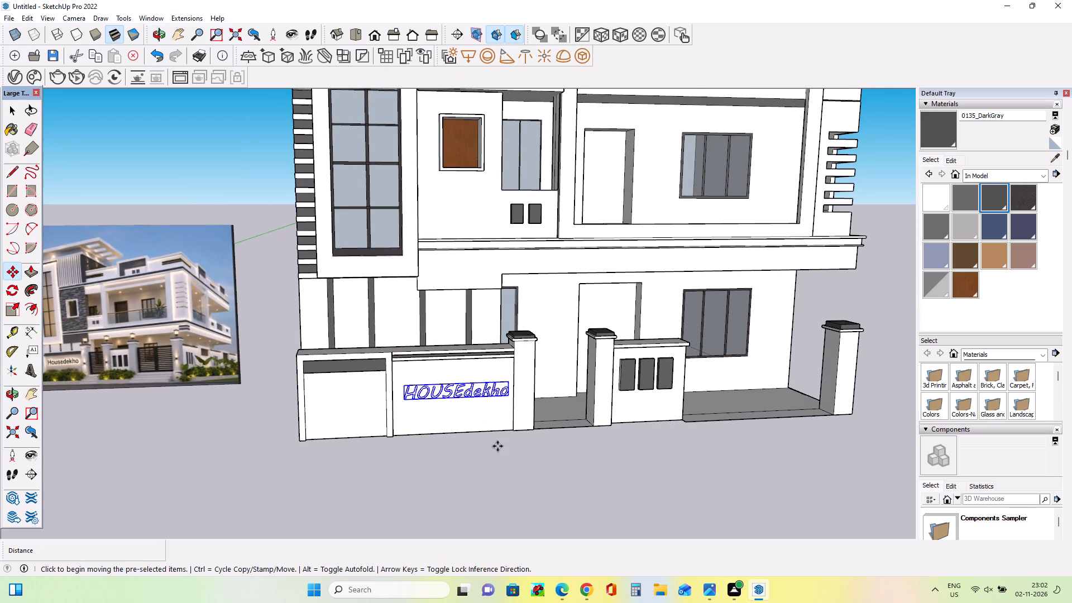
scroll(497, 446, "up", 1)
middle_click_drag(491, 429, 457, 353)
scroll(404, 370, "up", 3)
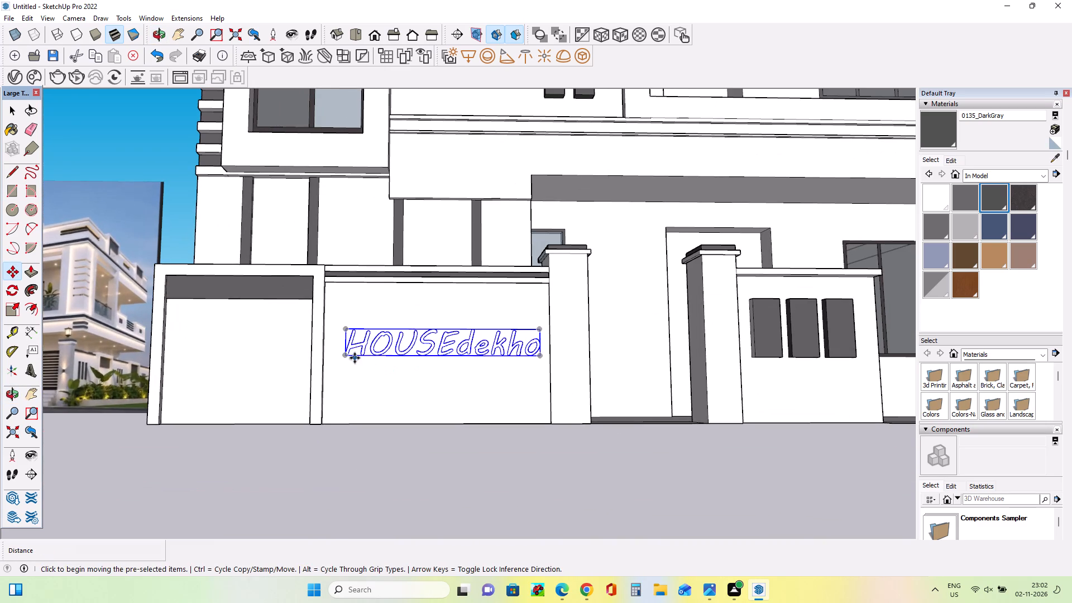
left_click_drag(348, 356, 339, 350)
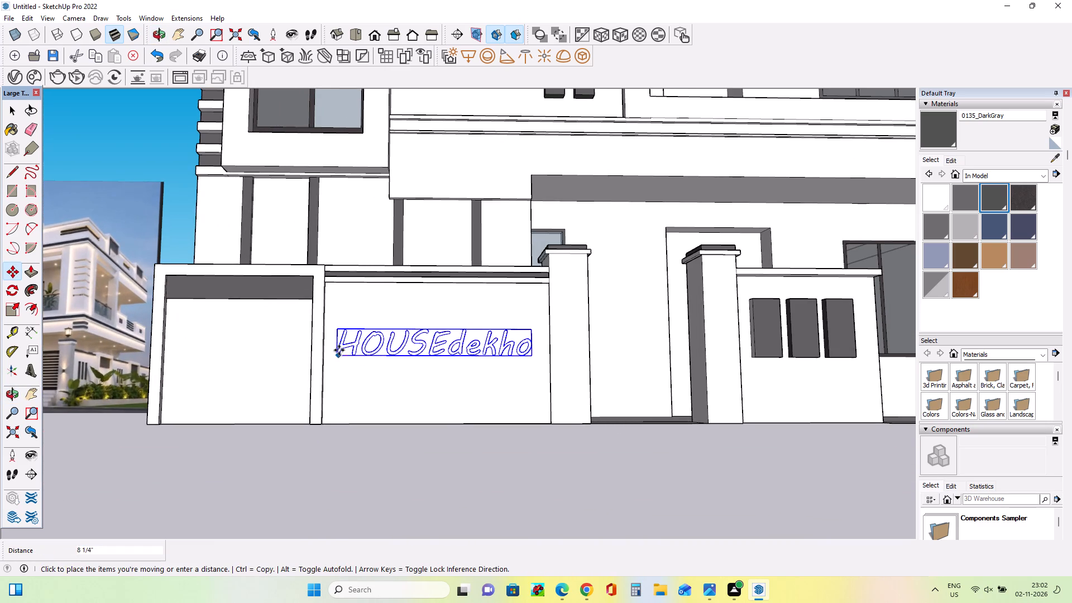
left_click_drag(339, 350, 339, 341)
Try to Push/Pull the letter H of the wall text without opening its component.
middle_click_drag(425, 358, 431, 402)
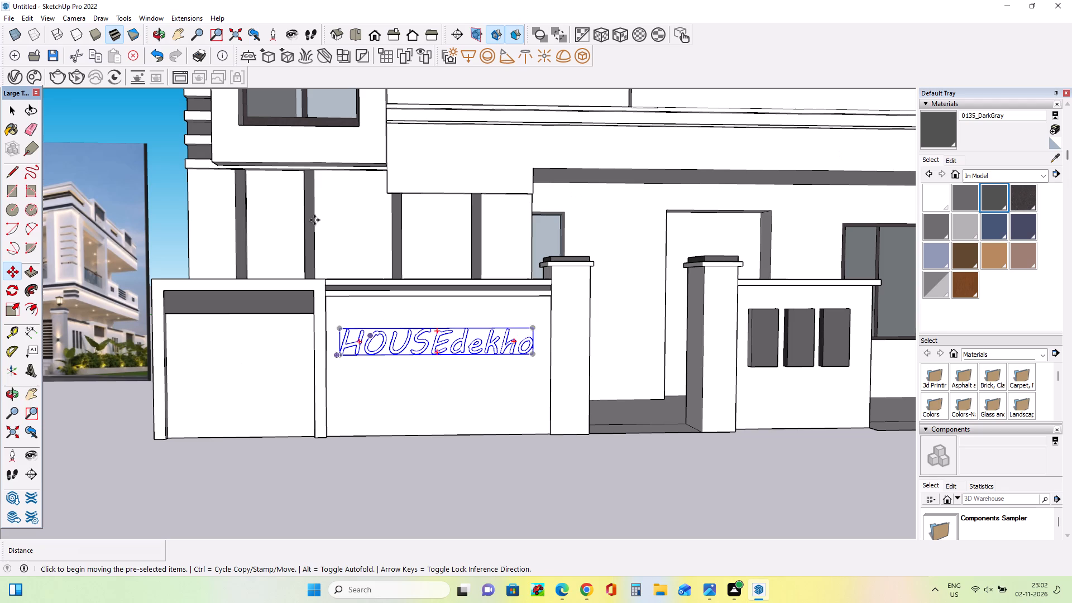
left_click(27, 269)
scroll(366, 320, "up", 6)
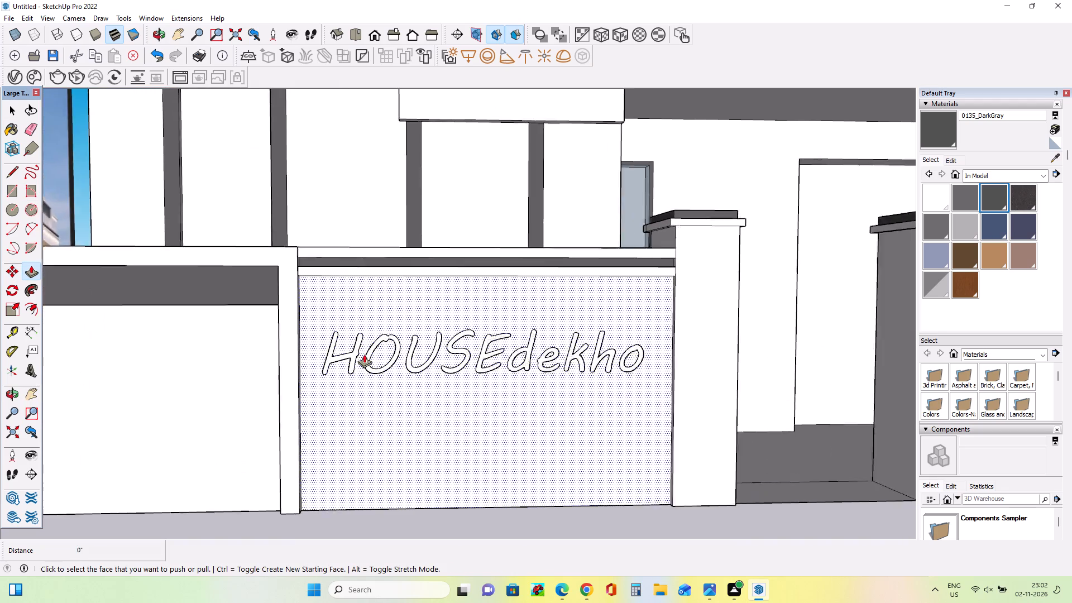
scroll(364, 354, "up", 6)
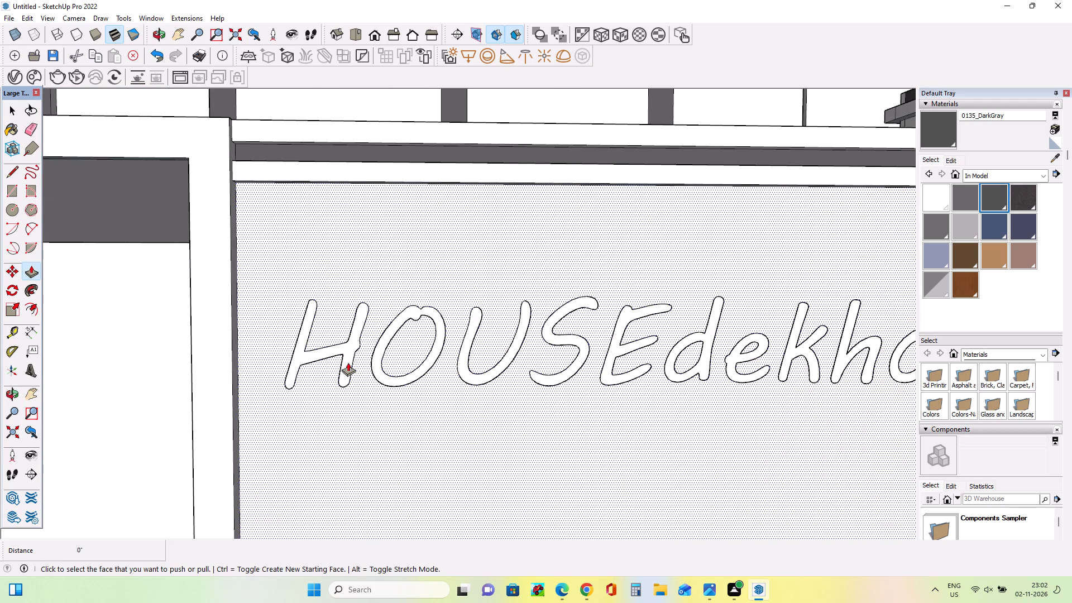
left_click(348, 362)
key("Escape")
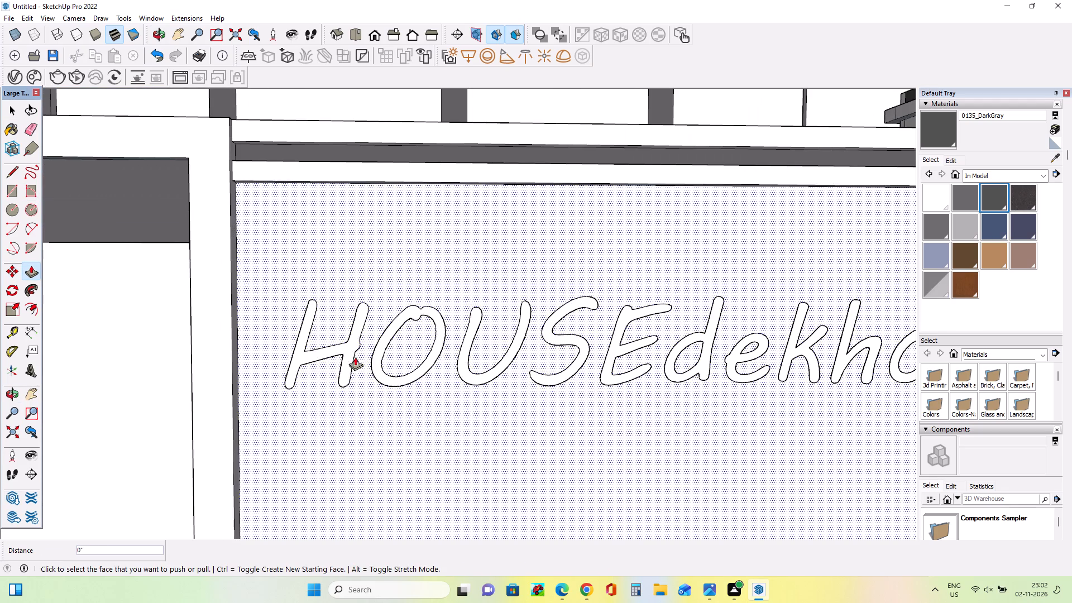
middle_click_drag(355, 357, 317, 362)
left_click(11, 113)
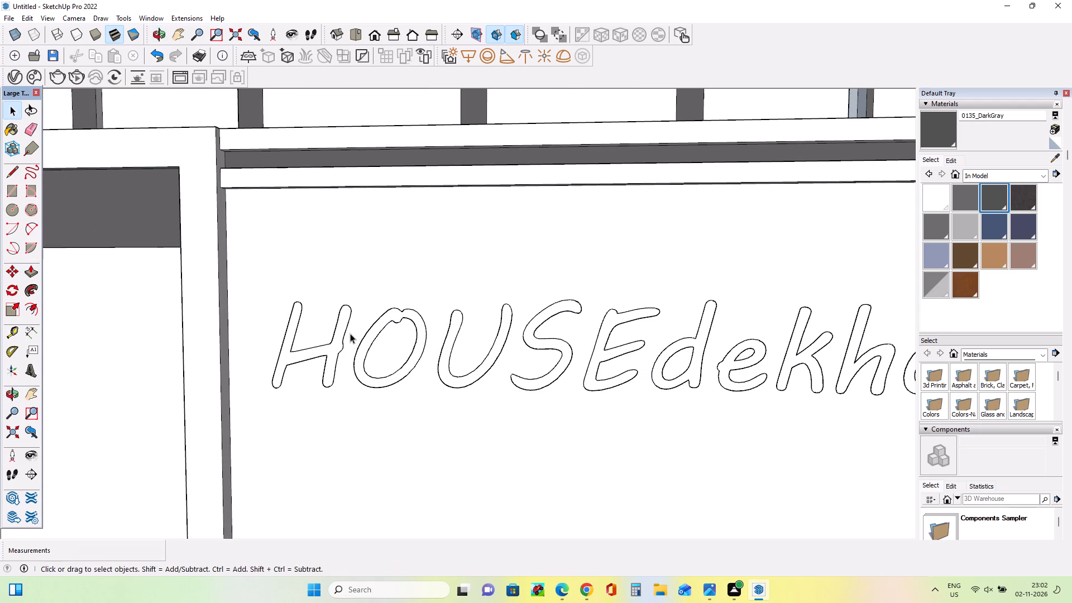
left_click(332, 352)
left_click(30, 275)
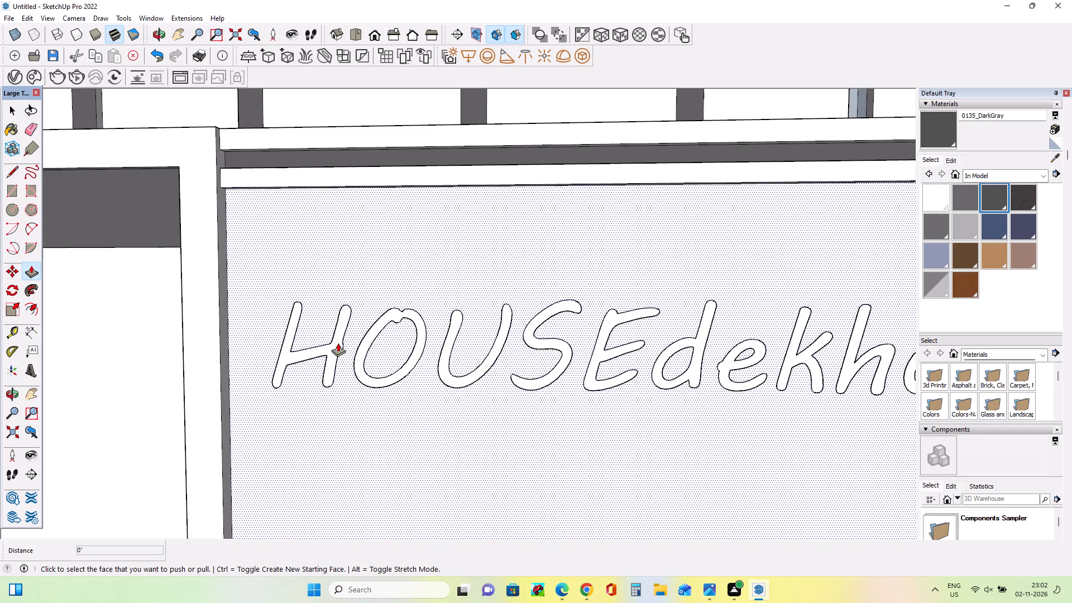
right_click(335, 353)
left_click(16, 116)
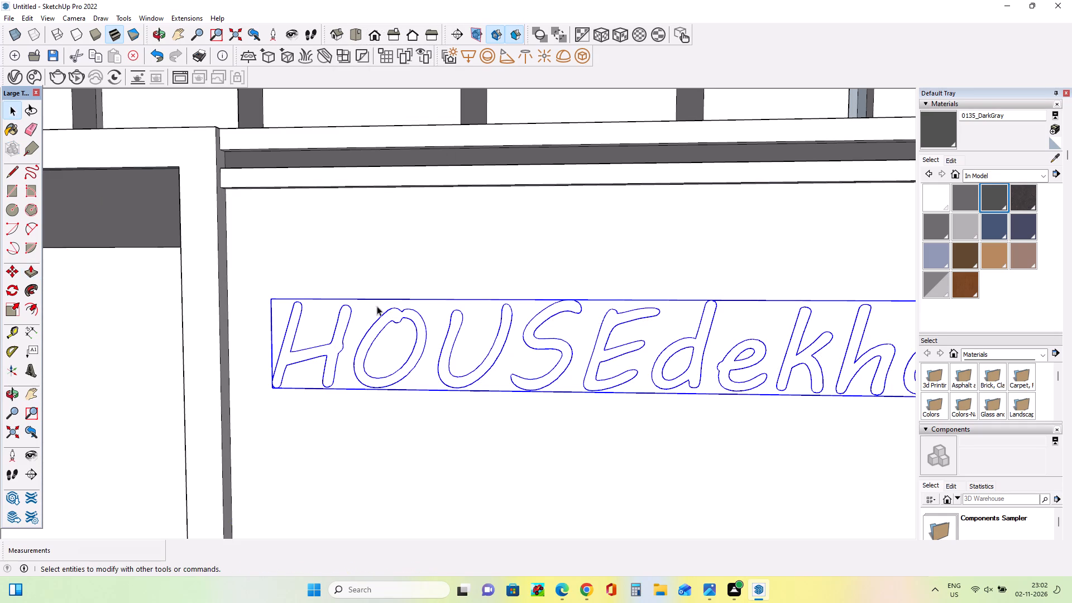
Open the HOUSEdekho component for editing and extrude the letter H outward about 5" with Push/Pull.
left_click(329, 355)
right_click(329, 355)
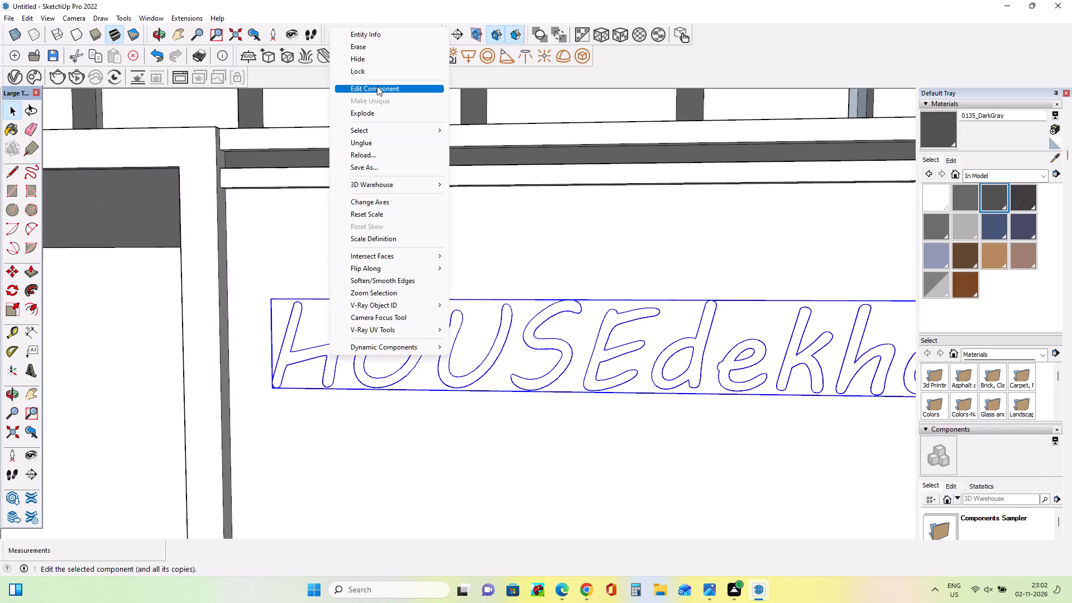
left_click(377, 86)
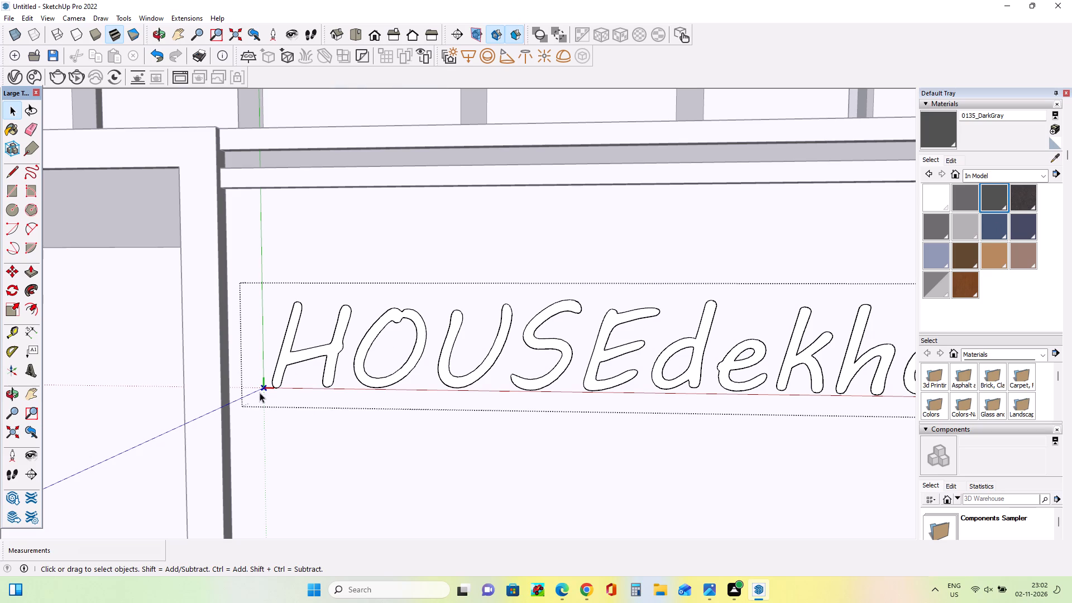
left_click(35, 270)
left_click(329, 362)
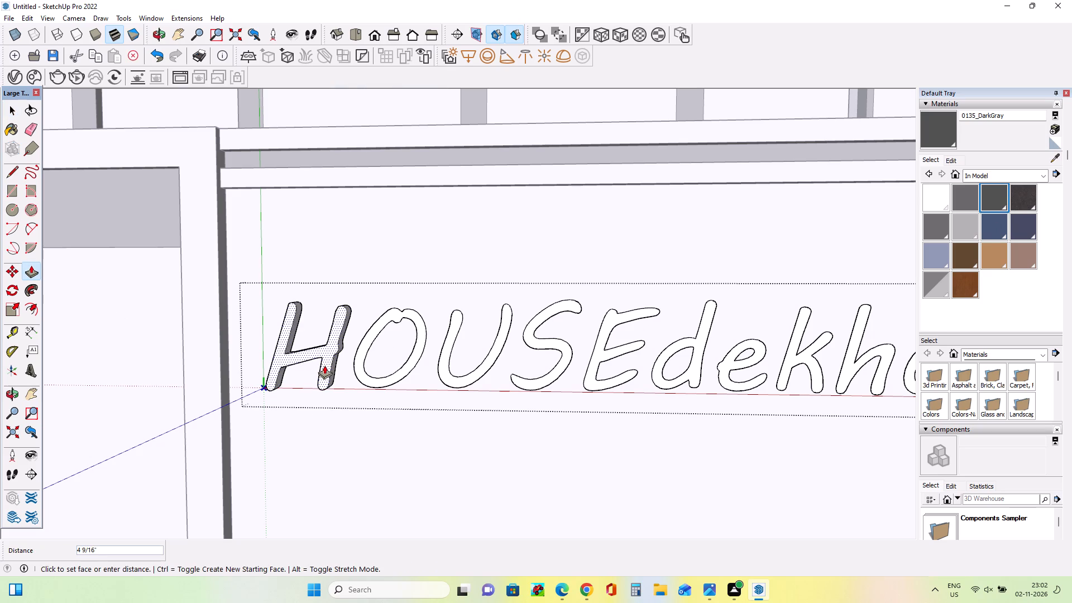
Extrude the letters O, U, S and E of the wall text outward 5" to match the raised H.
middle_click_drag(399, 377, 307, 412)
scroll(314, 391, "down", 8)
middle_click_drag(390, 417, 433, 385)
scroll(378, 379, "up", 5)
middle_click_drag(378, 379, 395, 372)
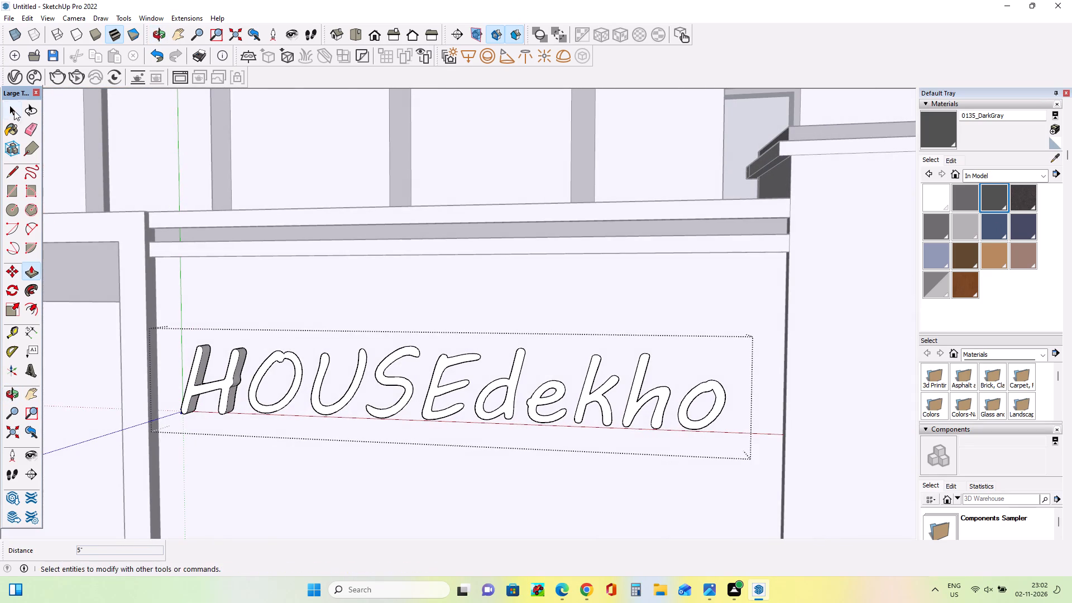
left_click(15, 106)
left_click_drag(722, 358, 319, 391)
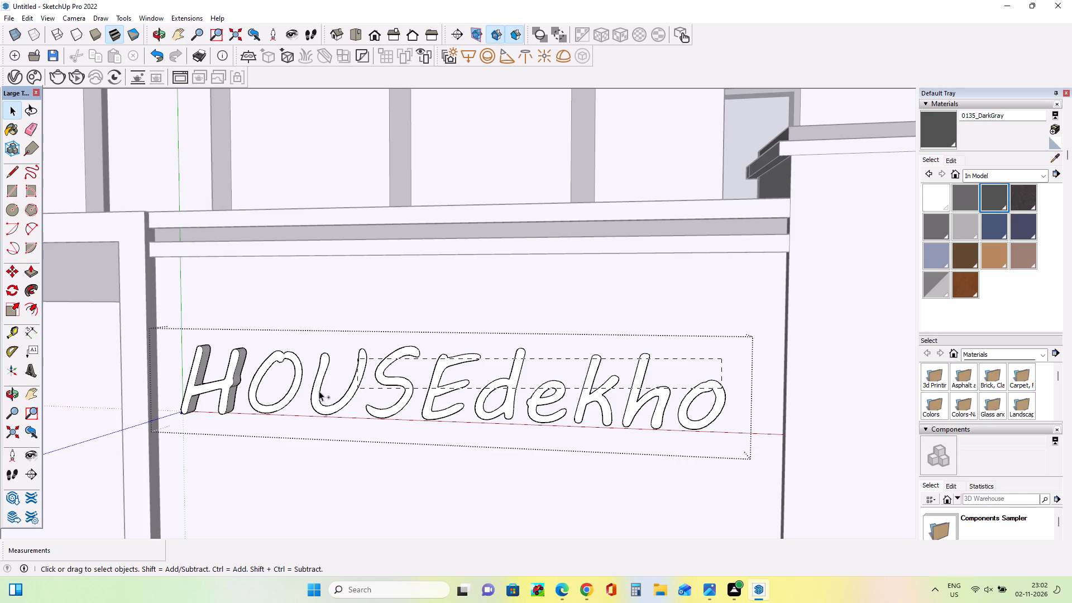
left_click_drag(319, 391, 185, 400)
scroll(262, 400, "up", 3)
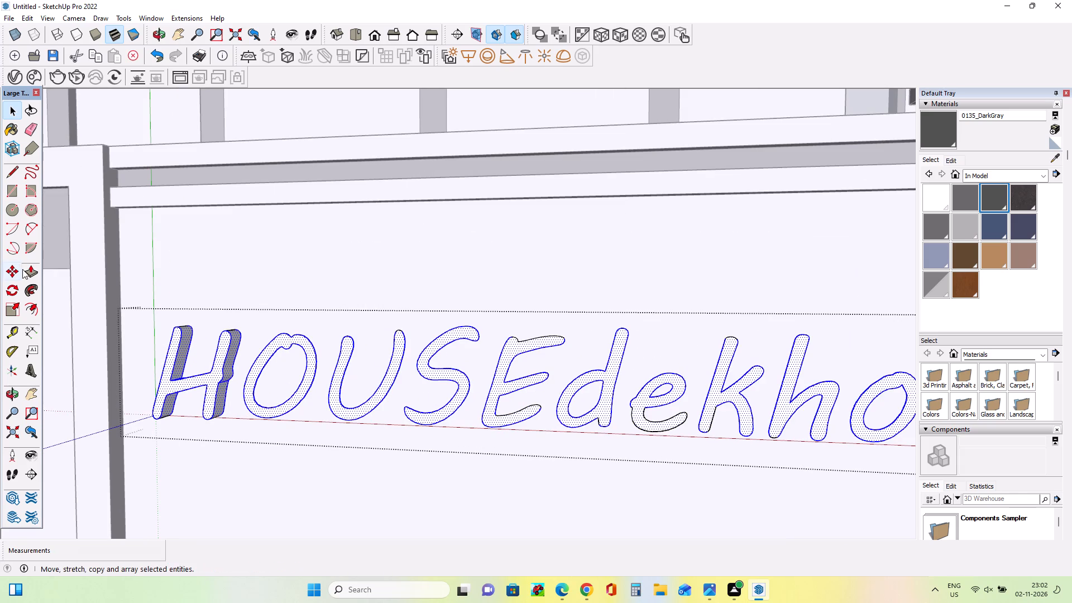
left_click(22, 270)
left_click_drag(254, 374, 218, 363)
left_click_drag(342, 400, 314, 393)
left_click_drag(341, 408, 304, 386)
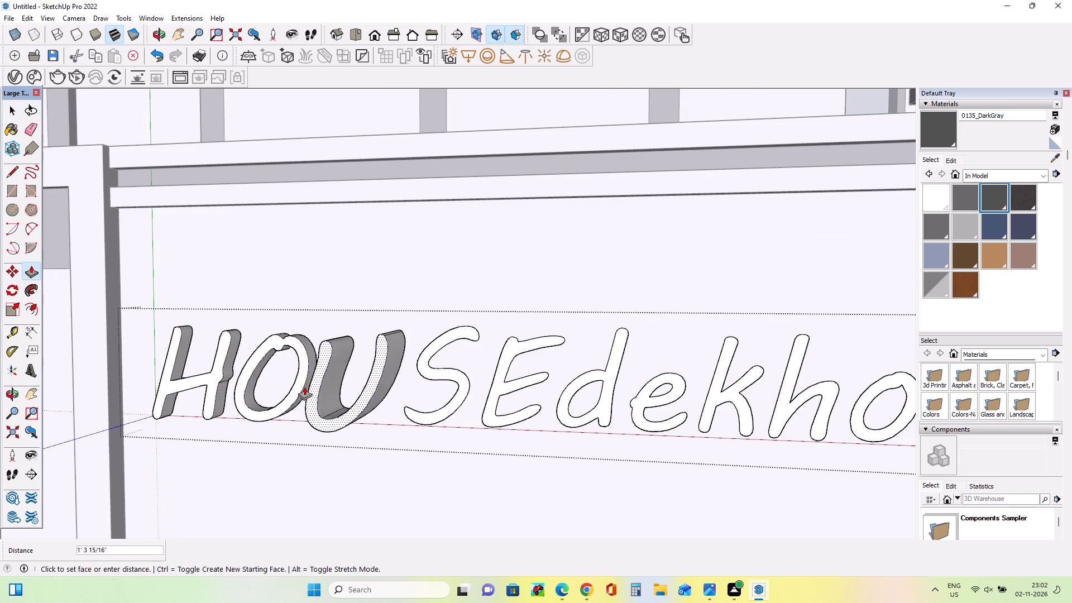
left_click_drag(304, 386, 300, 385)
left_click_drag(414, 415, 370, 395)
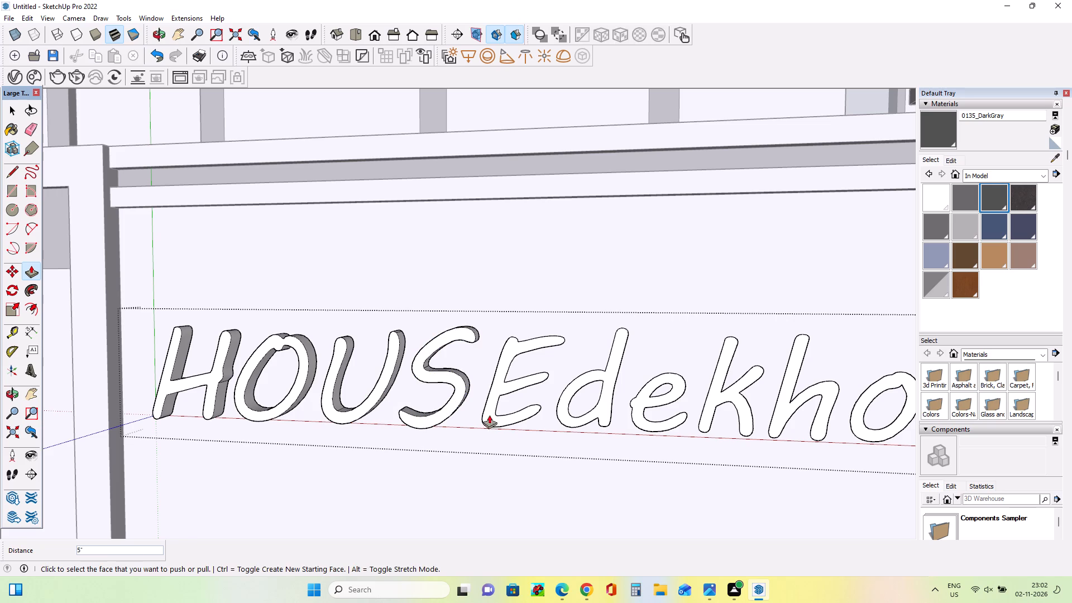
left_click_drag(499, 422, 443, 411)
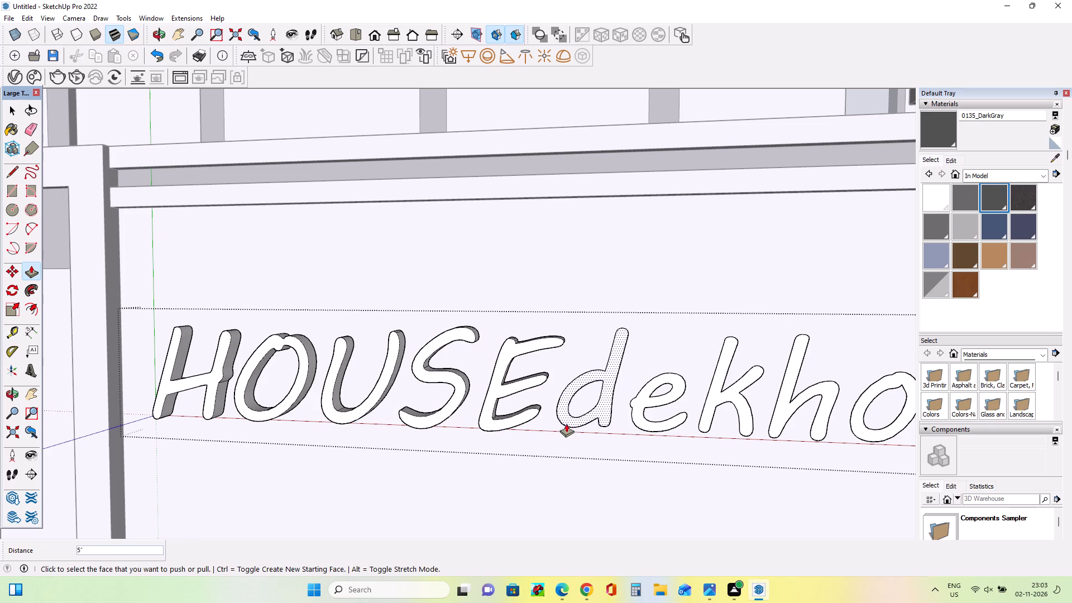
Extrude the remaining letters d, e, k, h and o outward 5" to match the raised capitals.
left_click_drag(566, 422, 515, 417)
left_click_drag(634, 421, 588, 411)
left_click_drag(709, 416, 677, 419)
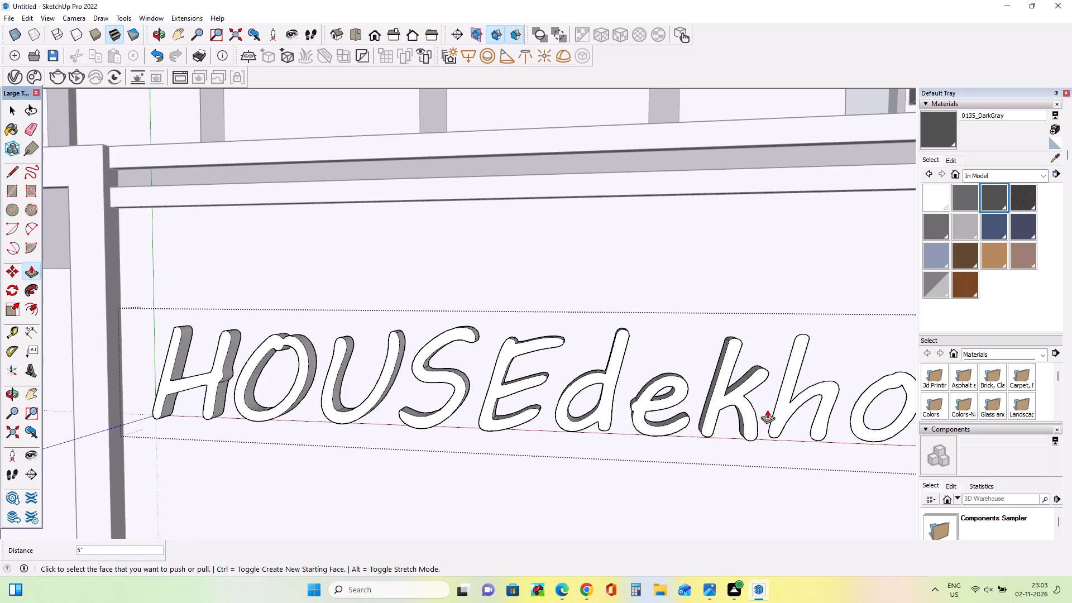
left_click_drag(774, 419, 731, 420)
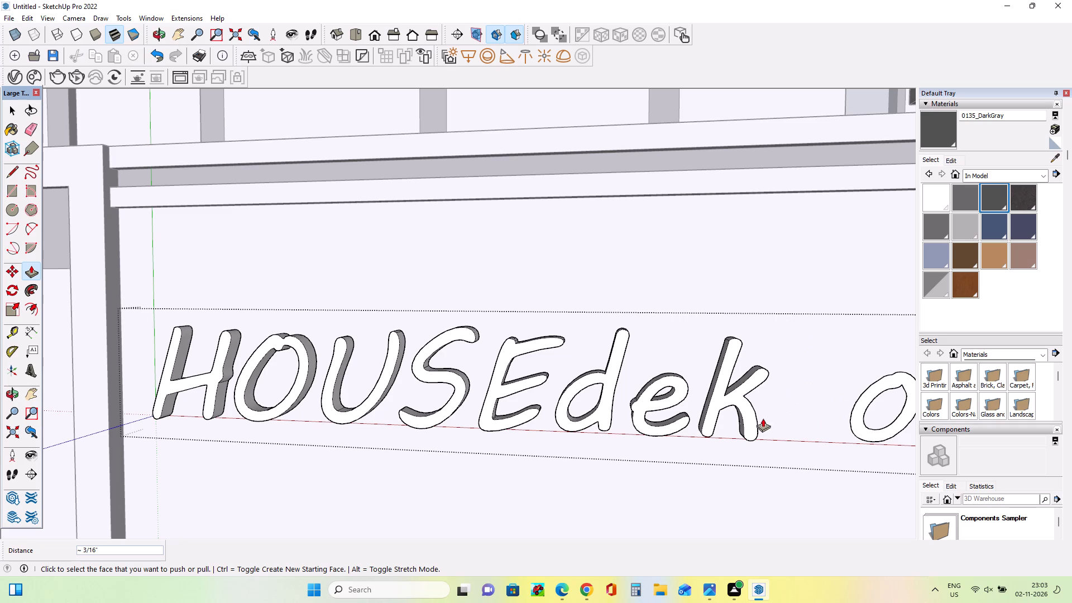
key("ctrl+z")
left_click_drag(776, 413, 767, 415)
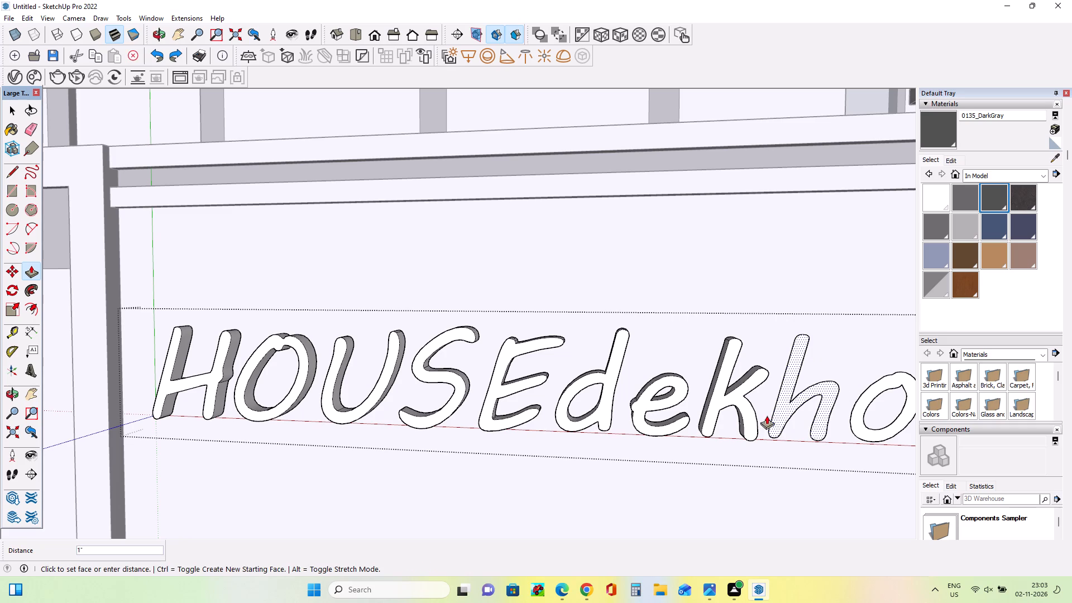
left_click_drag(767, 415, 746, 418)
left_click_drag(858, 419, 819, 422)
Paint all ten raised letters of the HOUSEdekho text with the 0135_DarkGray material.
scroll(774, 373, "down", 4)
left_click(997, 200)
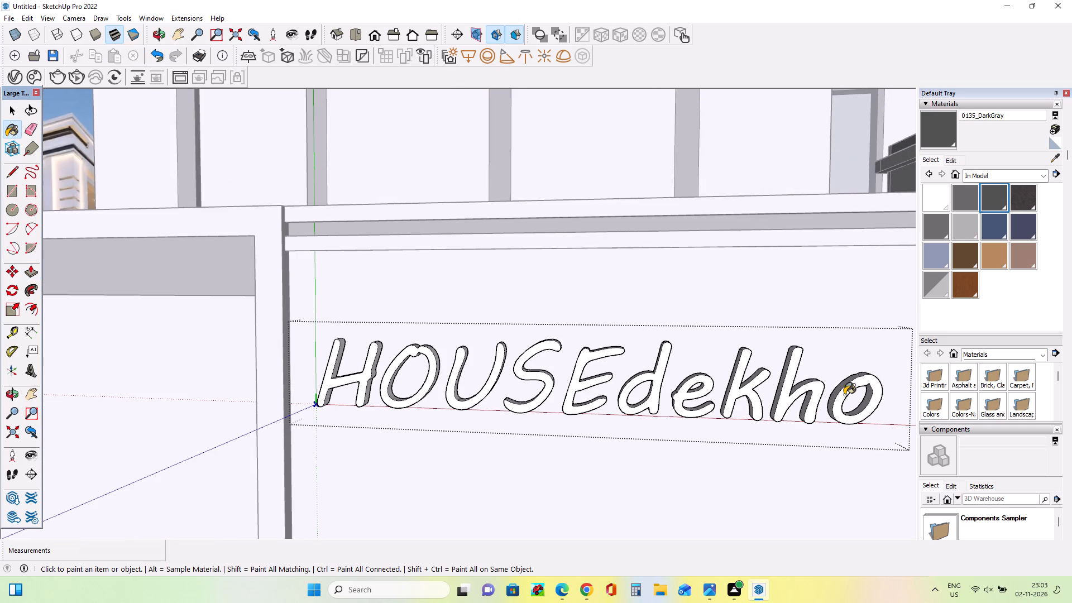
left_click(844, 395)
scroll(818, 406, "up", 3)
left_click(782, 391)
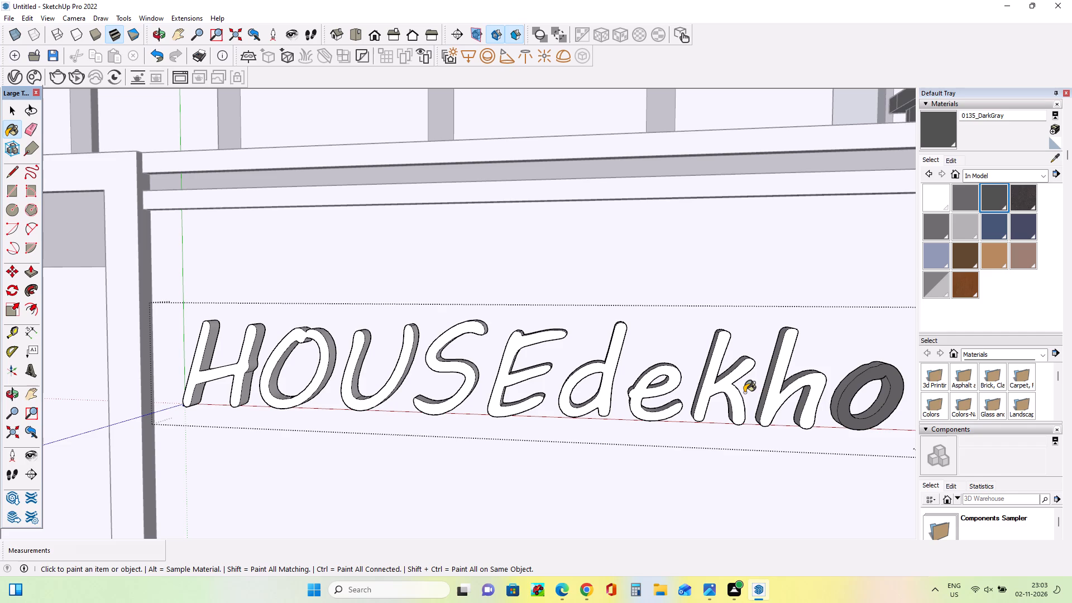
left_click(733, 398)
left_click(772, 396)
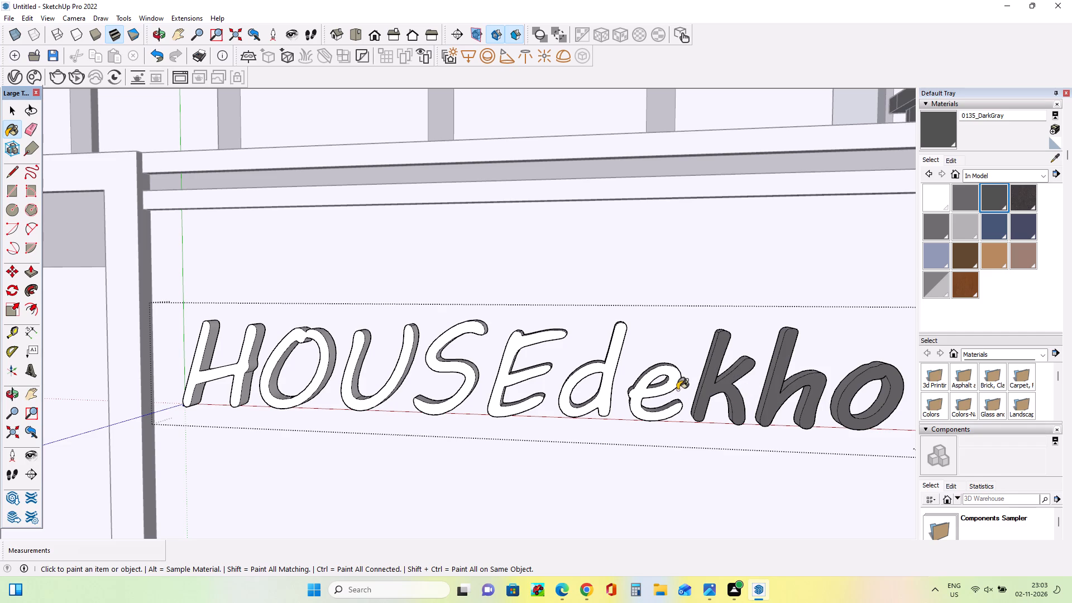
left_click(669, 381)
left_click(601, 380)
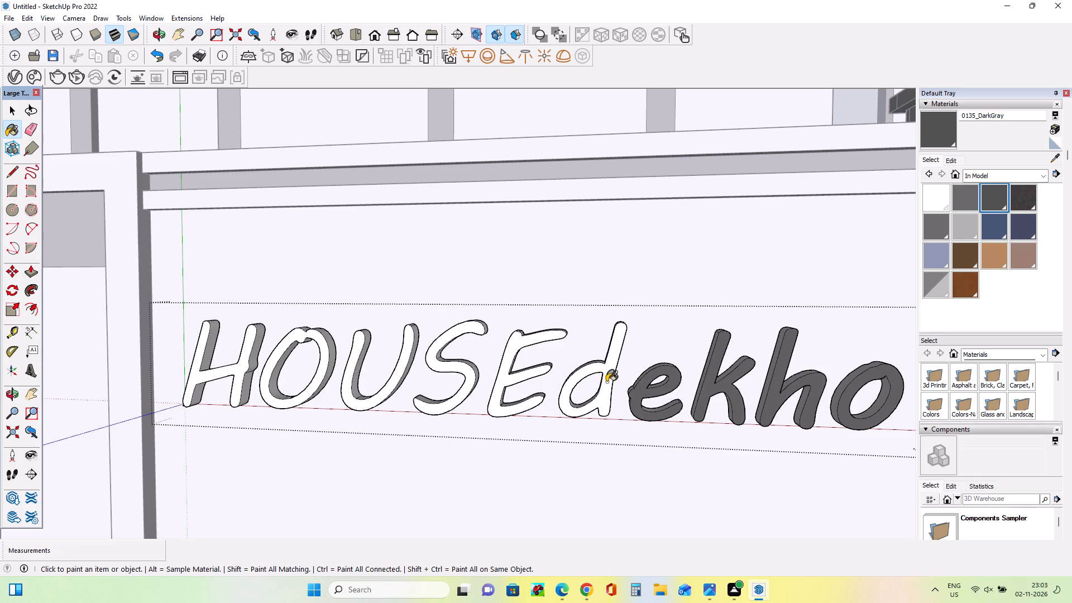
left_click(605, 382)
left_click(511, 356)
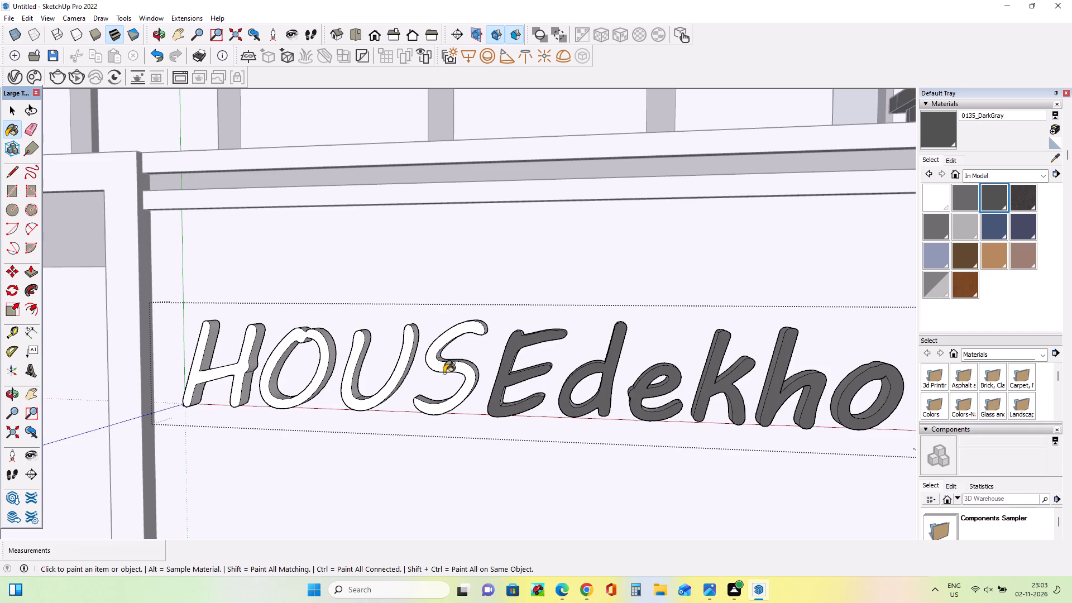
left_click(466, 374)
left_click(399, 363)
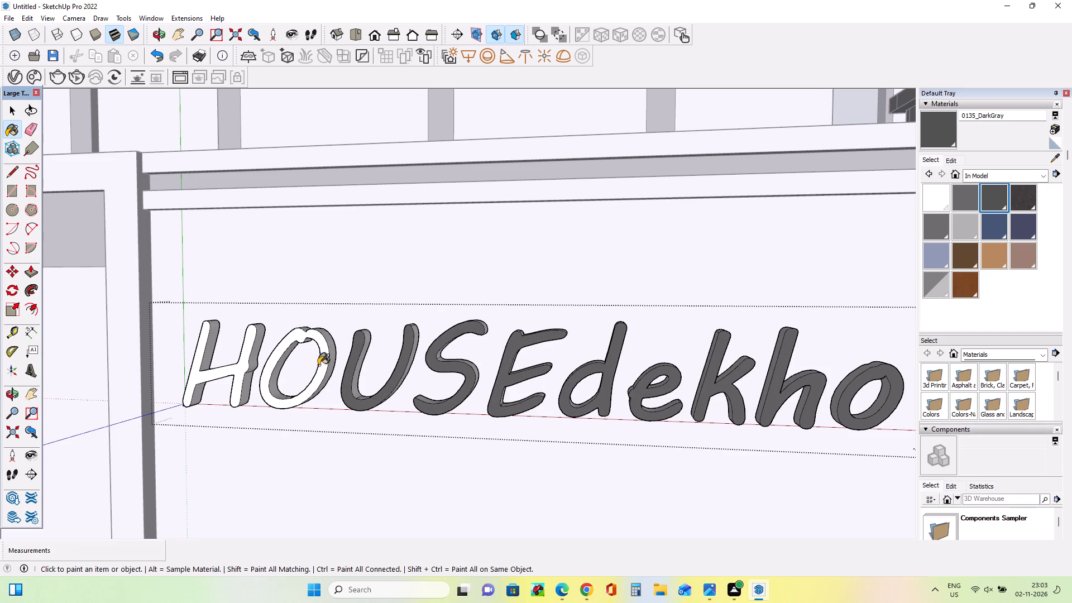
left_click(323, 366)
left_click(243, 354)
Compare the boundary wall lettering and house front with the sign and gate area in the reference photo.
scroll(352, 301, "down", 8)
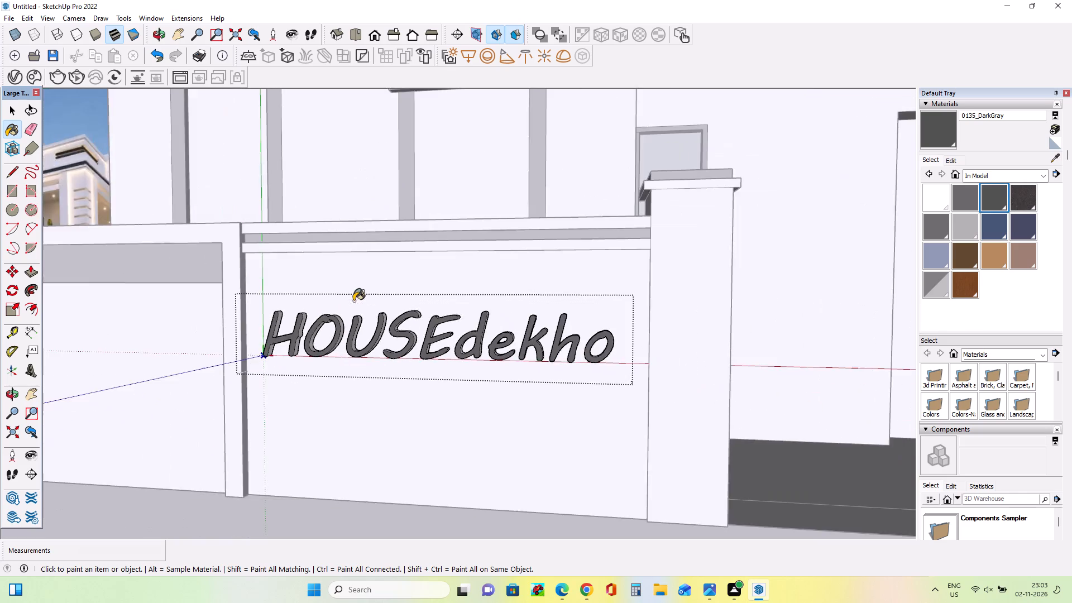
scroll(353, 301, "down", 14)
scroll(335, 378, "down", 6)
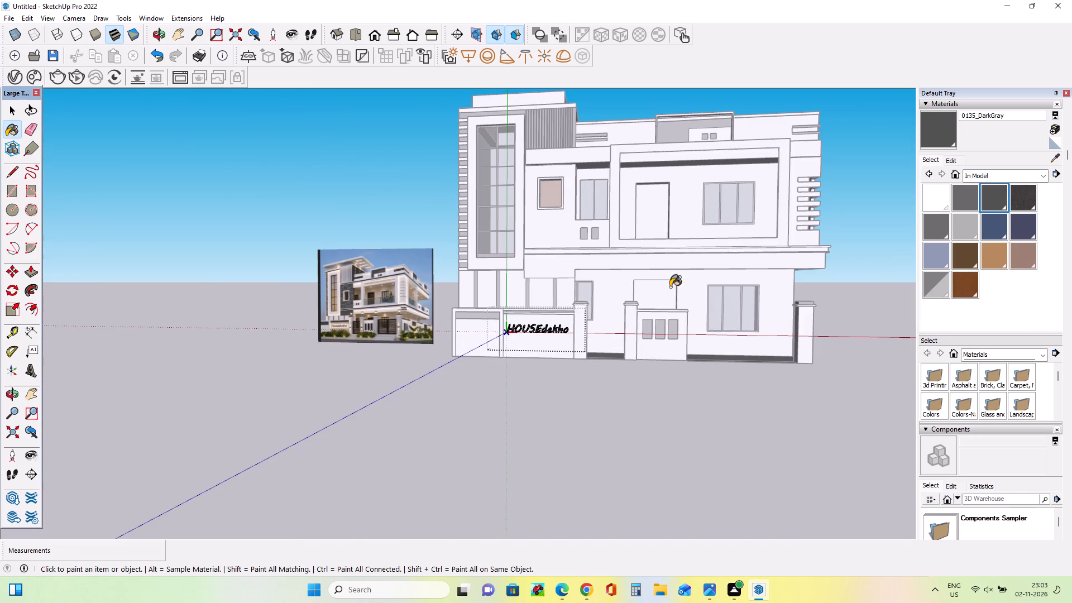
scroll(709, 267, "up", 3)
middle_click_drag(586, 308, 628, 250)
scroll(182, 394, "up", 3)
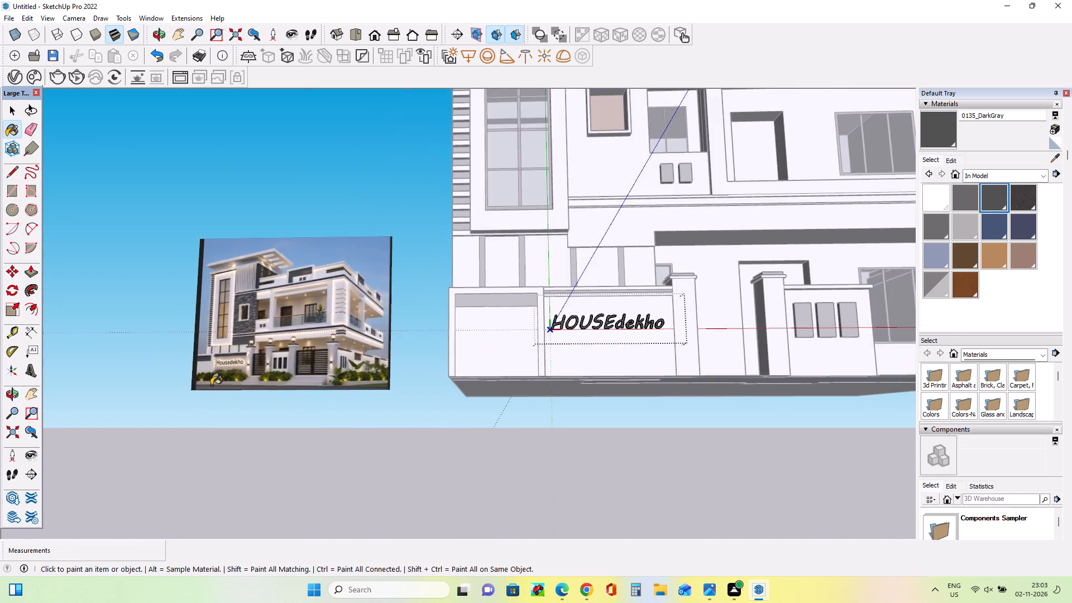
scroll(211, 385, "up", 20)
scroll(211, 385, "up", 1)
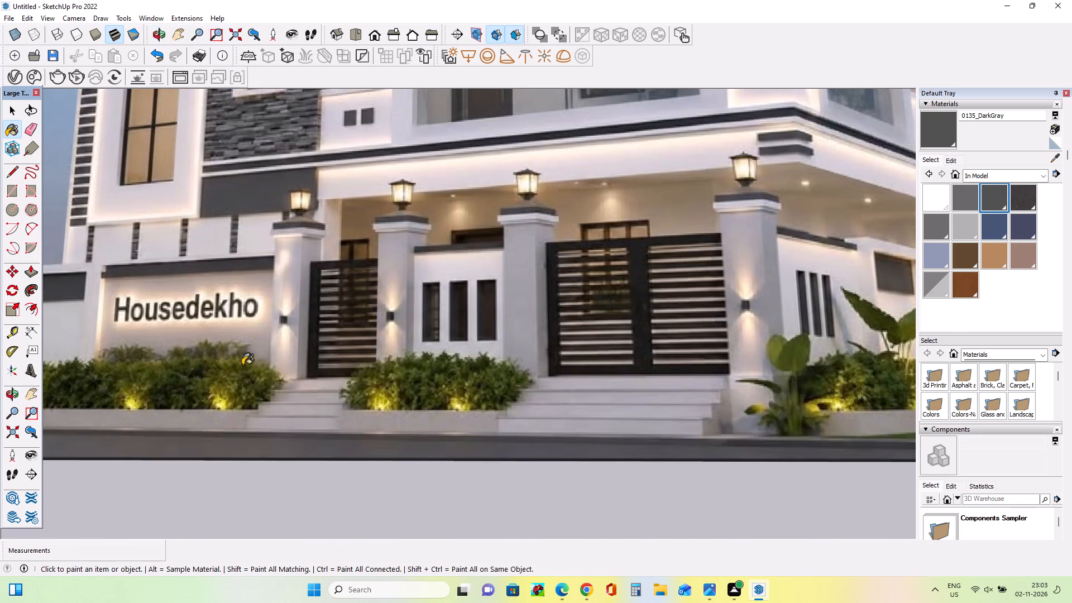
scroll(238, 360, "down", 4)
scroll(234, 358, "down", 19)
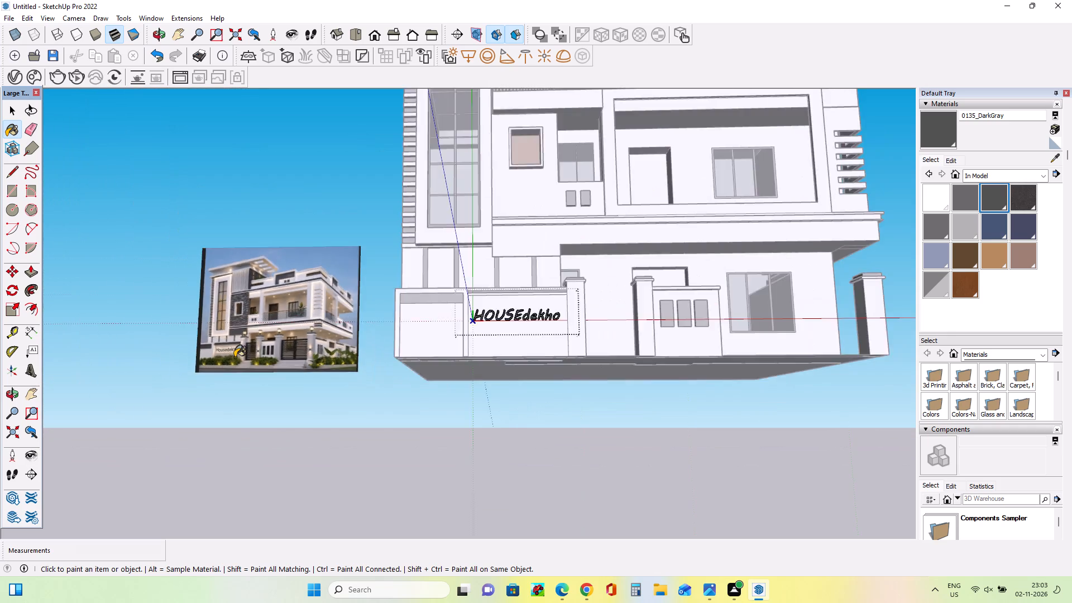
scroll(234, 357, "down", 9)
middle_click_drag(447, 283, 470, 399)
scroll(360, 305, "up", 6)
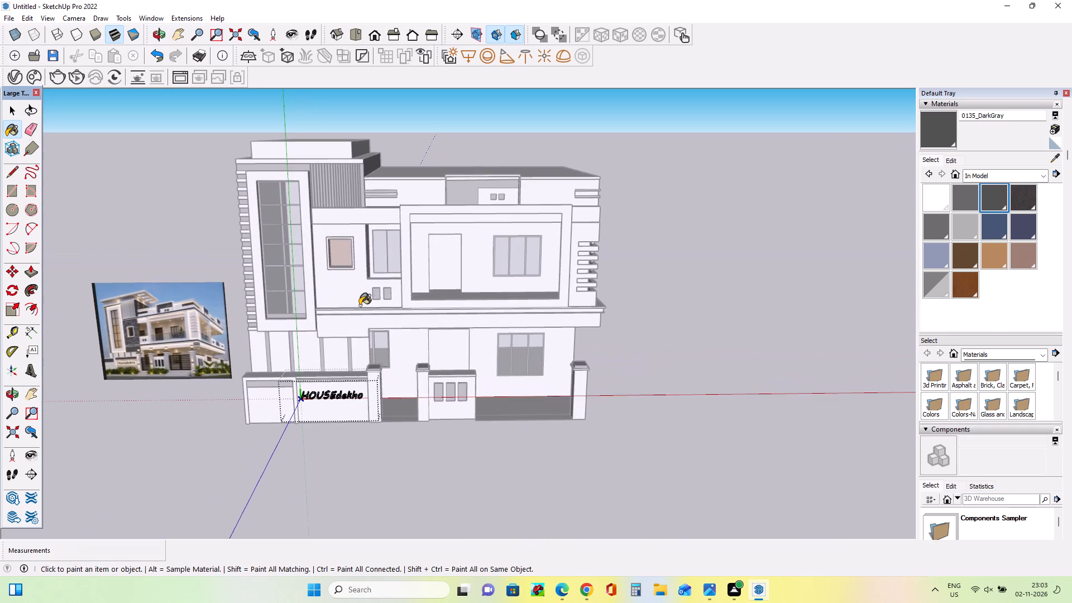
middle_click_drag(357, 350, 381, 311)
Close the HOUSEdekho component and return to the whole model.
left_click(12, 116)
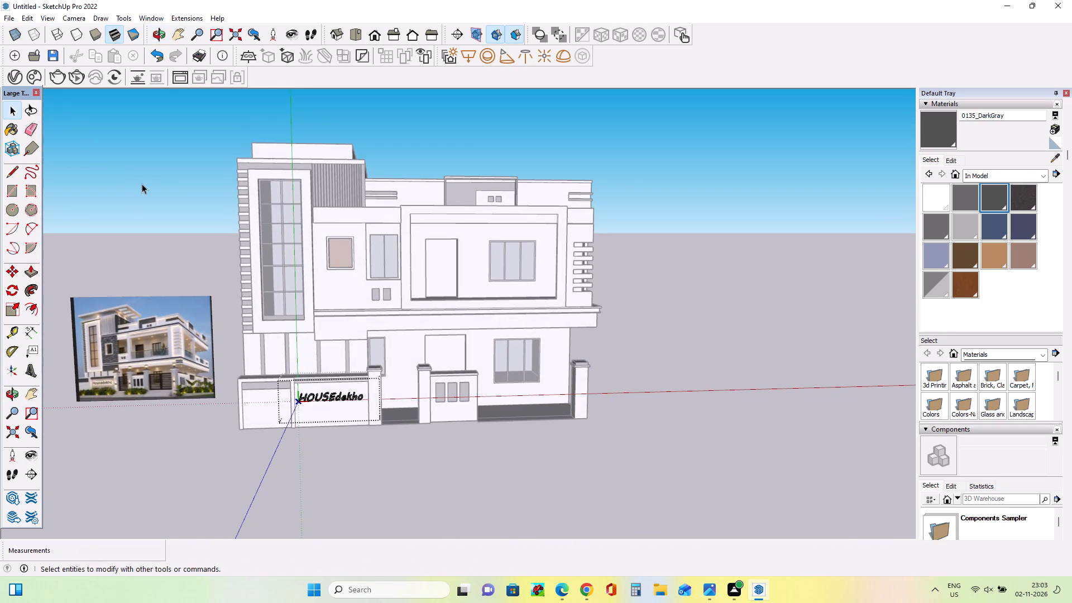
double_click(142, 184)
Examine the complete front elevation beside the reference photo.
middle_click_drag(333, 267, 334, 252)
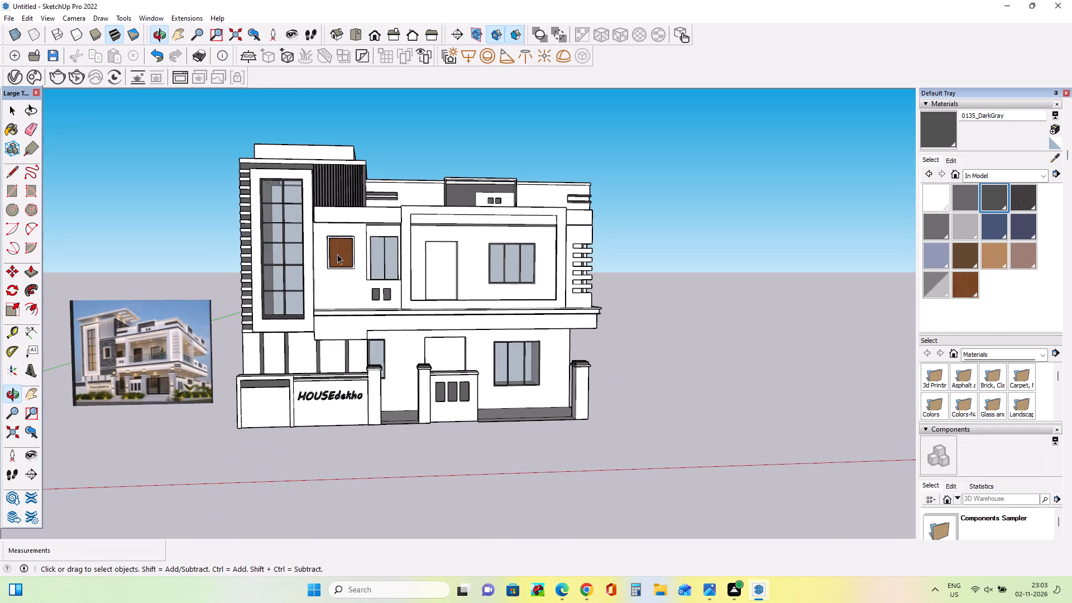
scroll(341, 269, "up", 2)
middle_click_drag(347, 290, 348, 279)
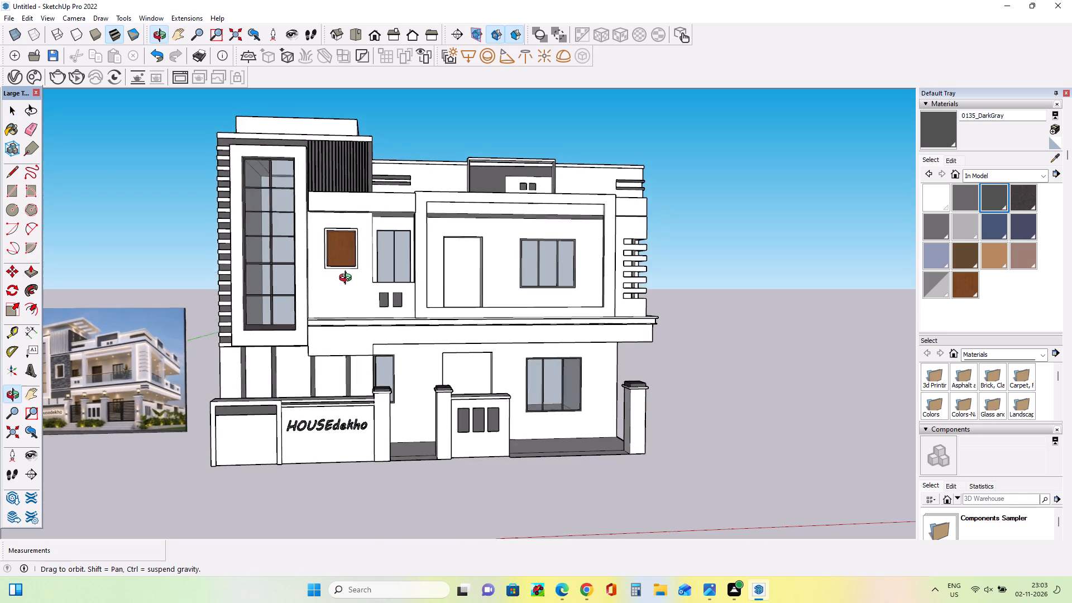
middle_click_drag(348, 279, 348, 278)
scroll(348, 280, "up", 1)
middle_click_drag(356, 285, 314, 296)
middle_click_drag(392, 307, 396, 314)
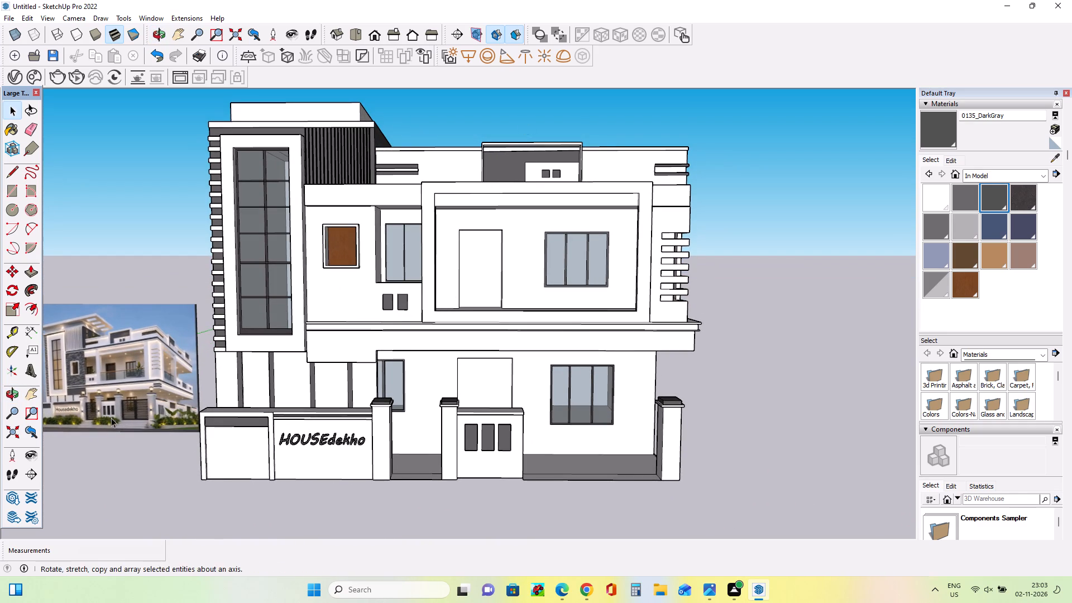
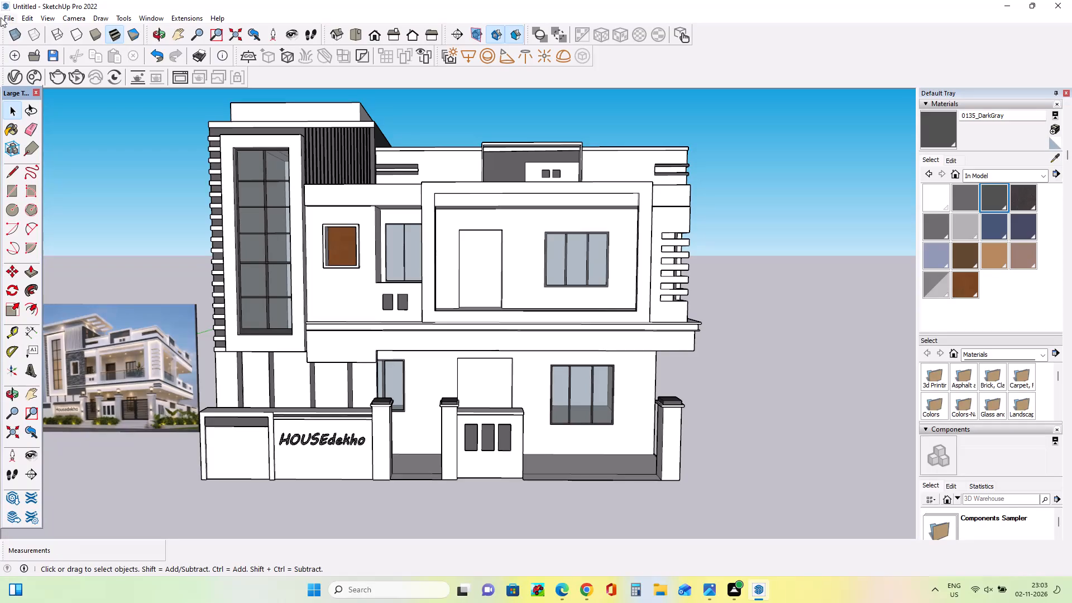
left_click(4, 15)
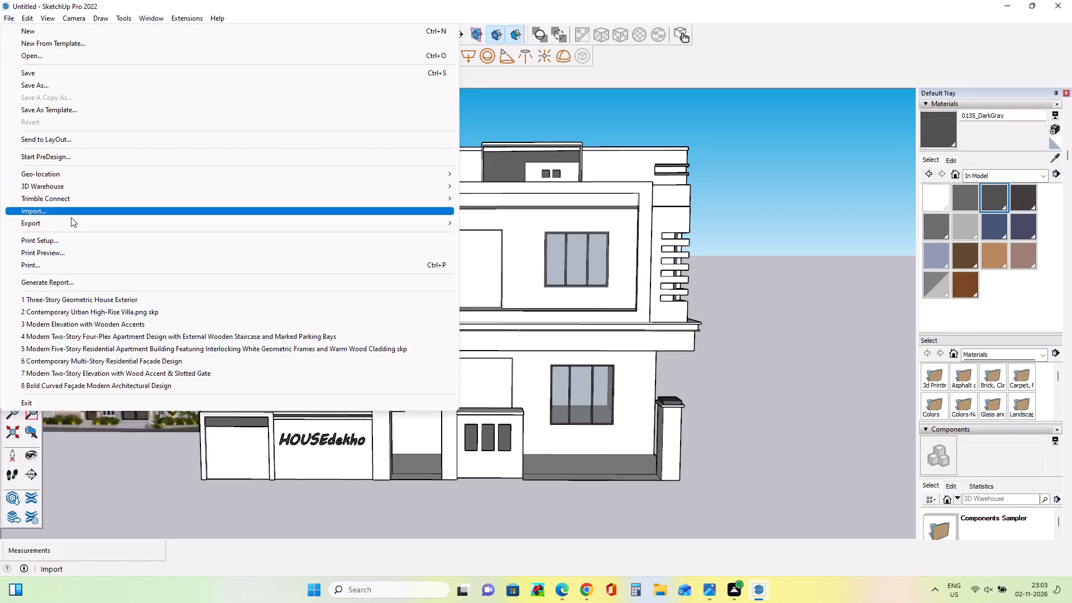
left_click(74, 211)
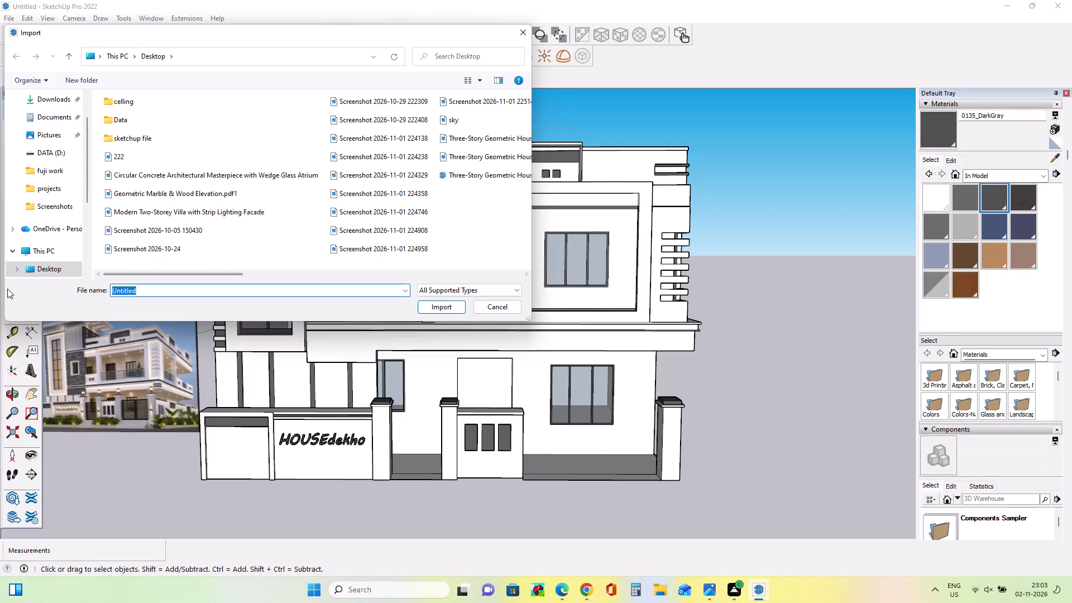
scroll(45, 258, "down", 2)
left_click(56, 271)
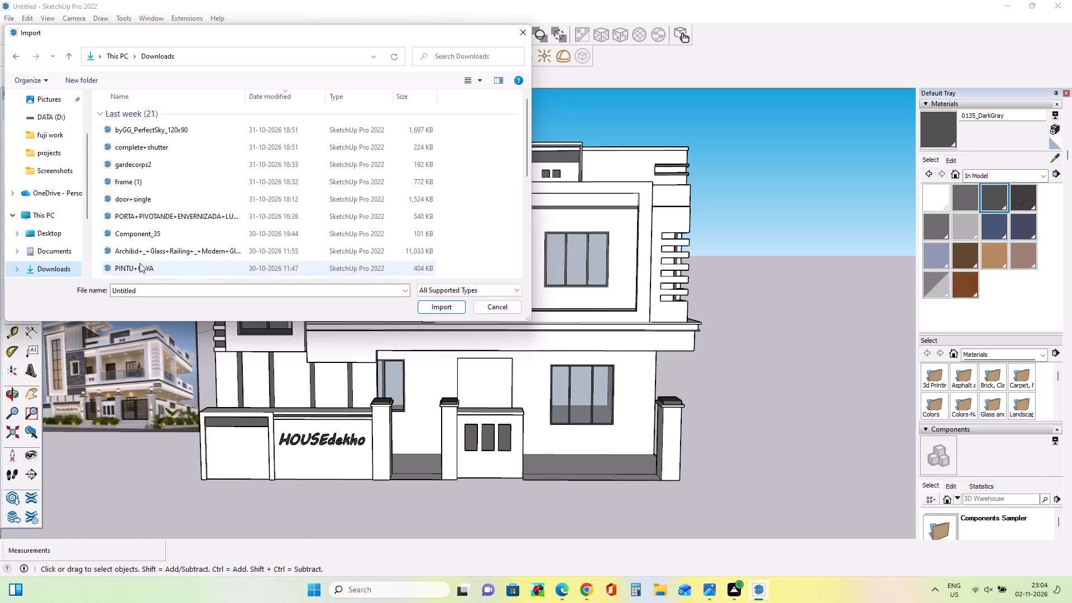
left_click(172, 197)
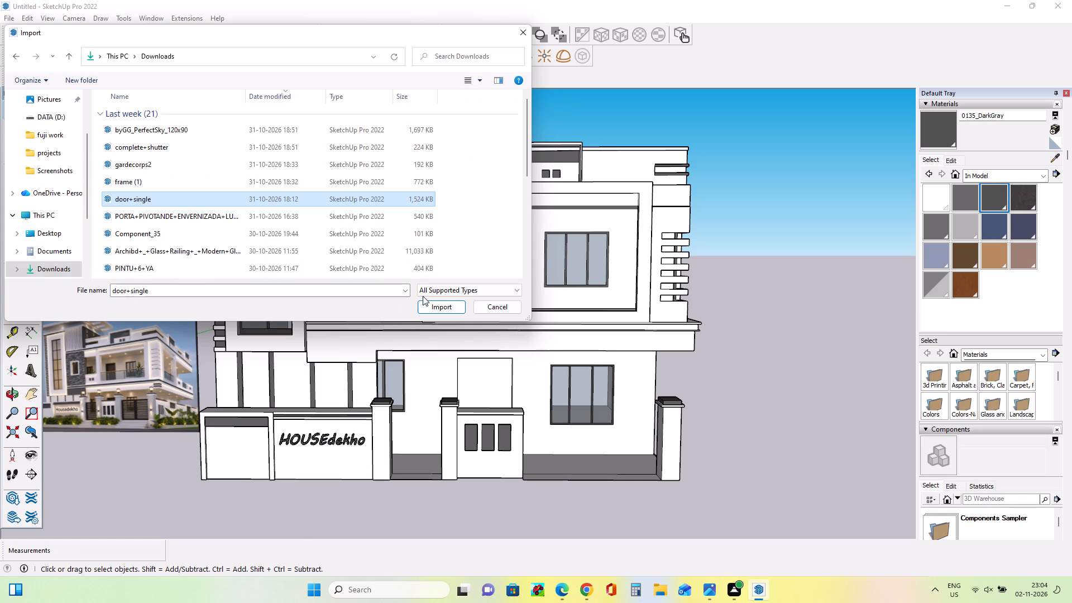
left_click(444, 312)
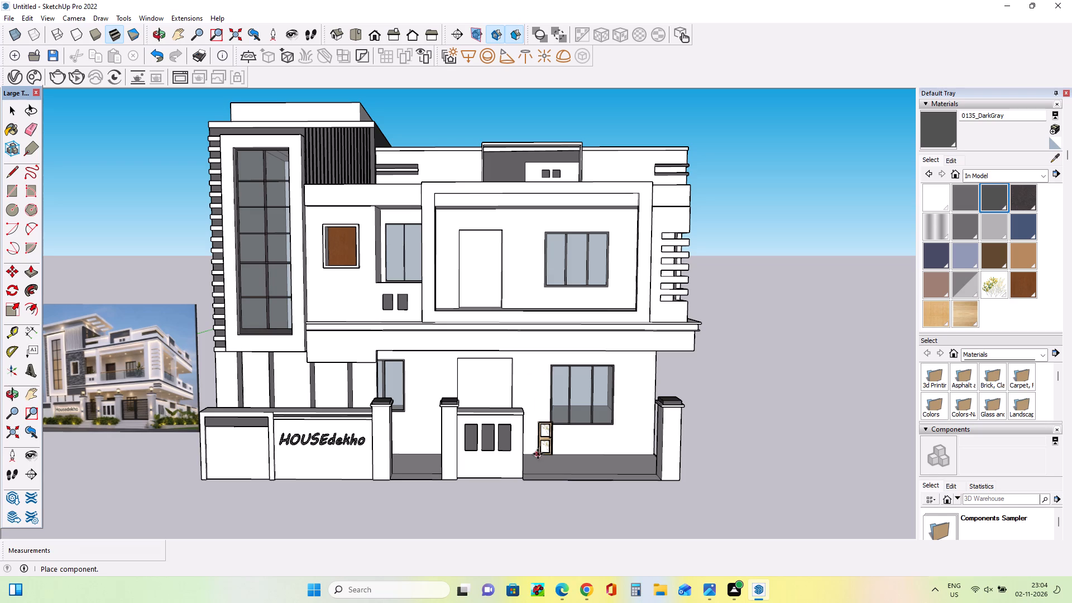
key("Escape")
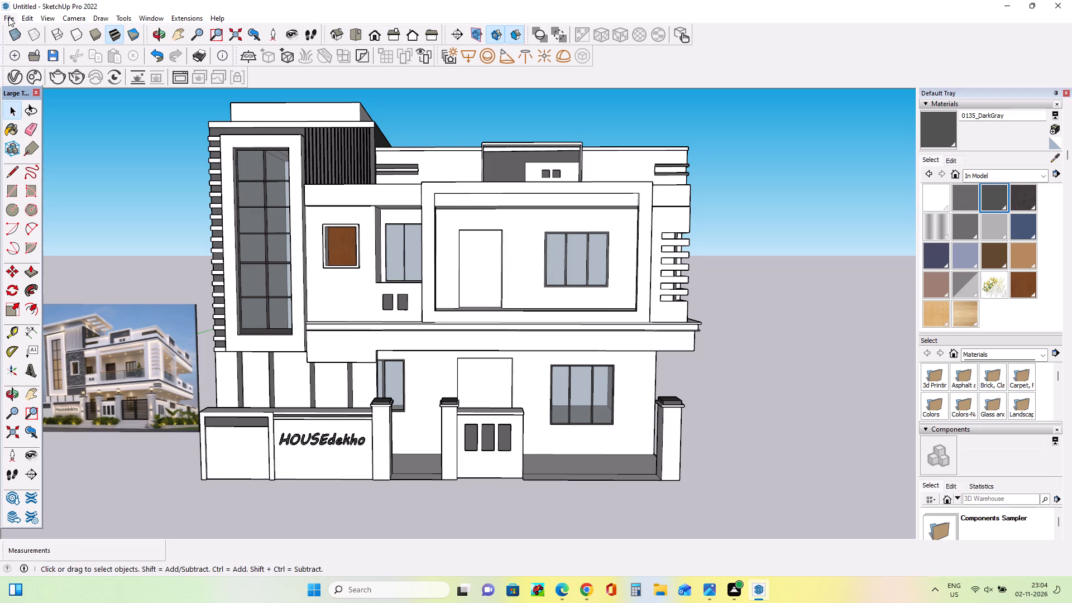
Import the DOOR12 model from Downloads and place it on the porch floor near the ground-floor door opening.
left_click(7, 19)
left_click(51, 211)
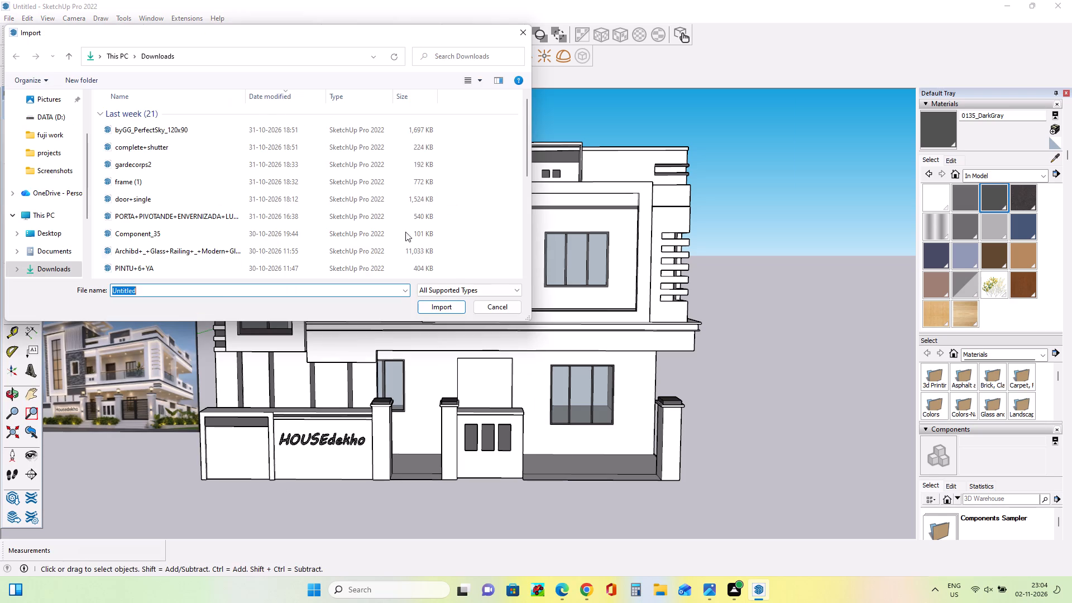
scroll(318, 257, "down", 5)
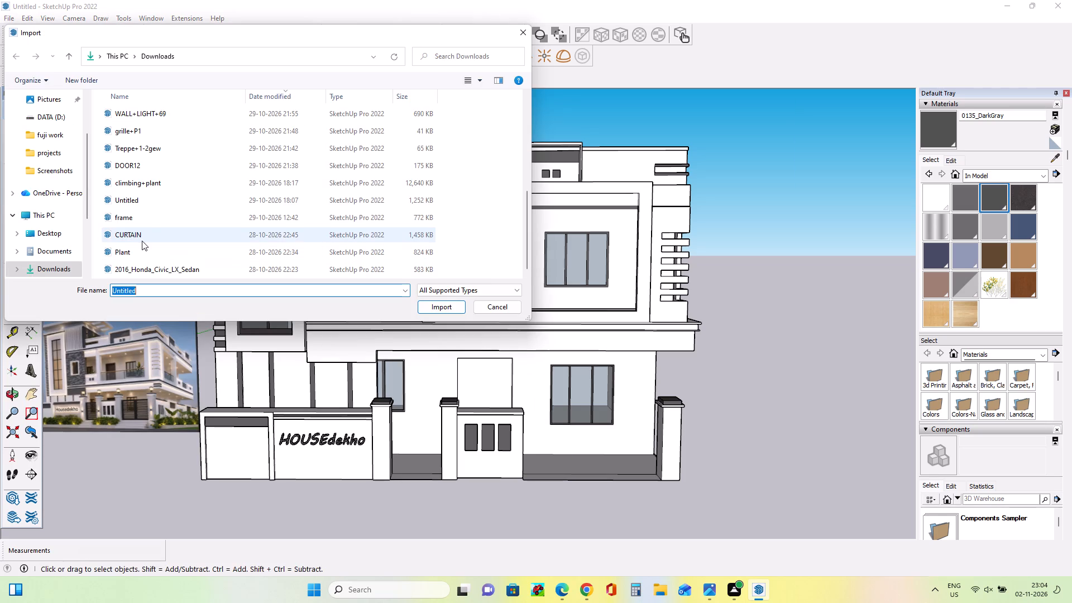
scroll(150, 211, "down", 7)
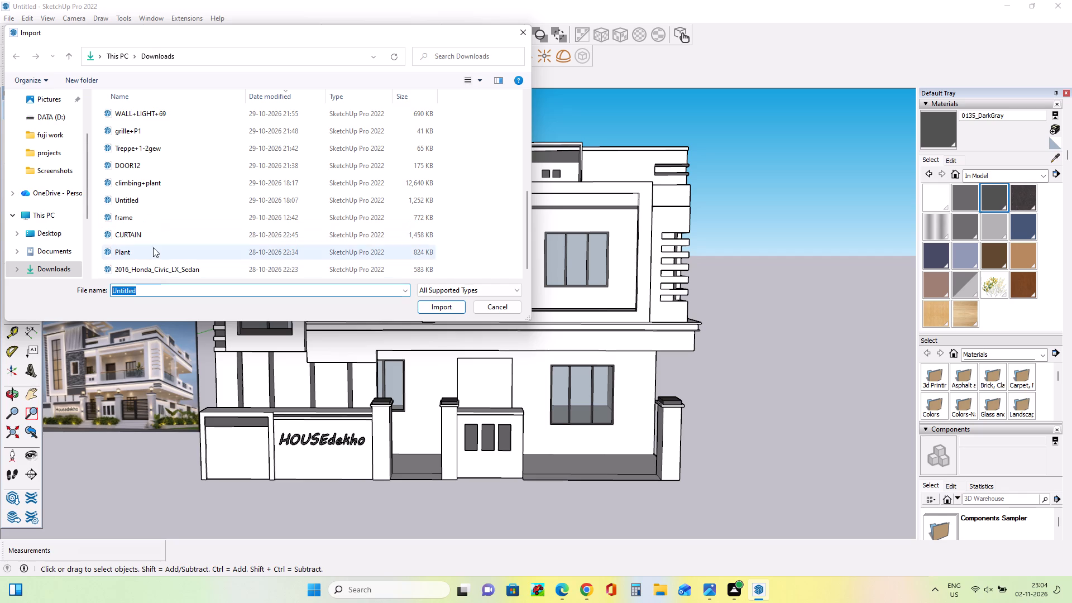
left_click(168, 164)
left_click(461, 306)
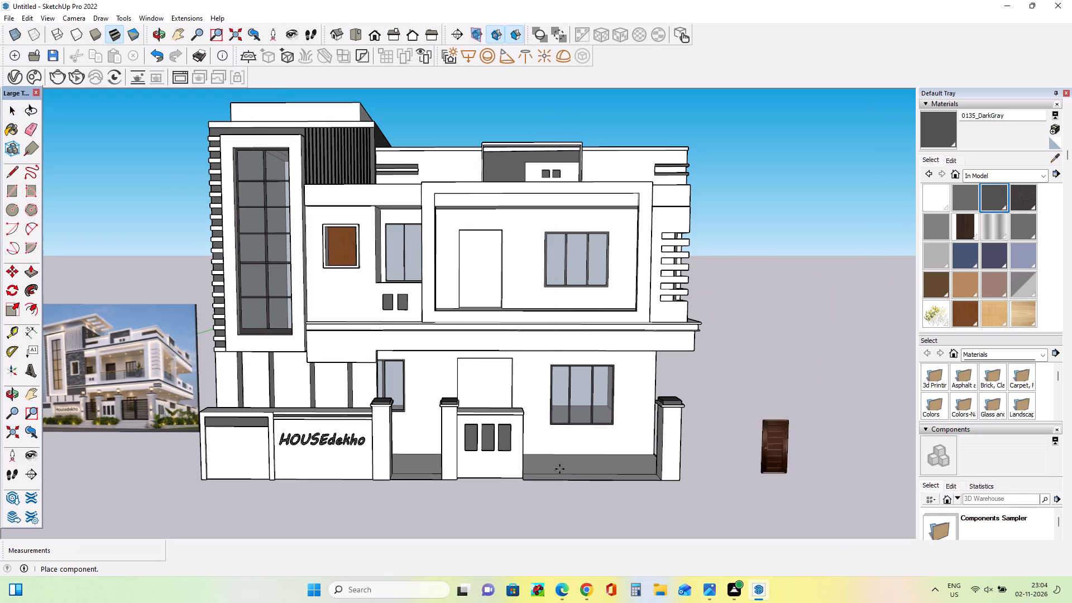
middle_click_drag(396, 436, 410, 509)
scroll(435, 429, "up", 4)
middle_click_drag(504, 433, 508, 472)
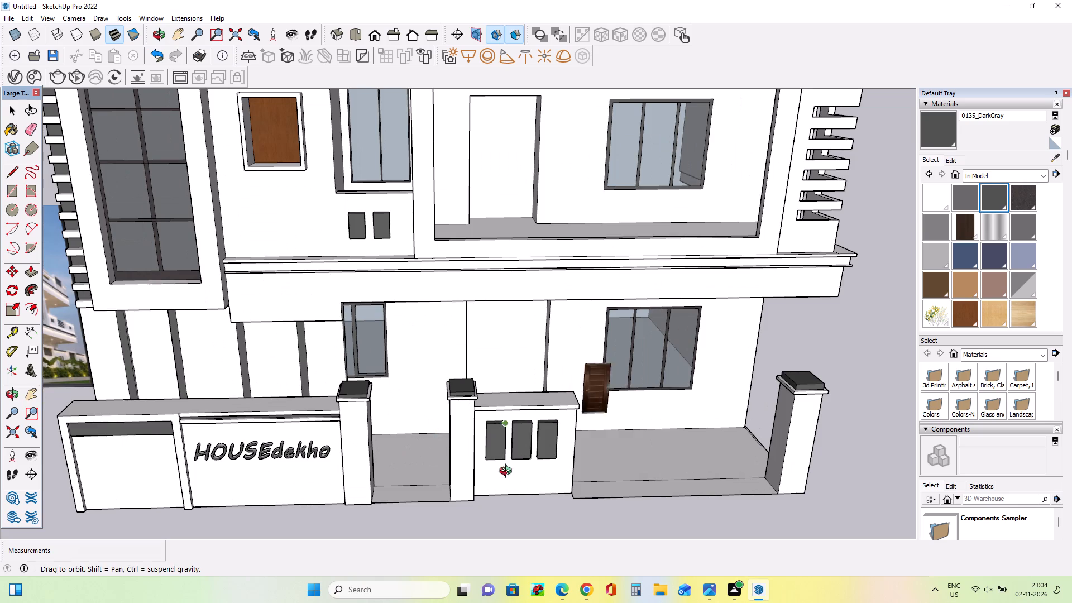
middle_click_drag(508, 472, 495, 538)
scroll(449, 403, "up", 4)
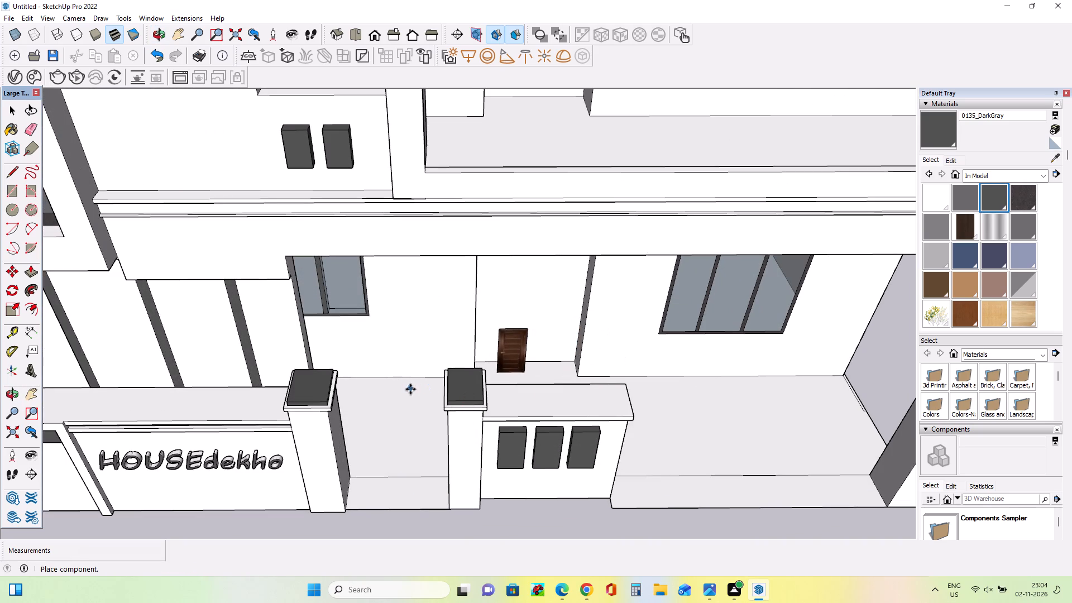
left_click(410, 389)
Move the imported door so its lower corner meets the bottom front corner of the ground-floor door opening.
scroll(502, 382, "up", 8)
middle_click_drag(501, 379, 445, 386)
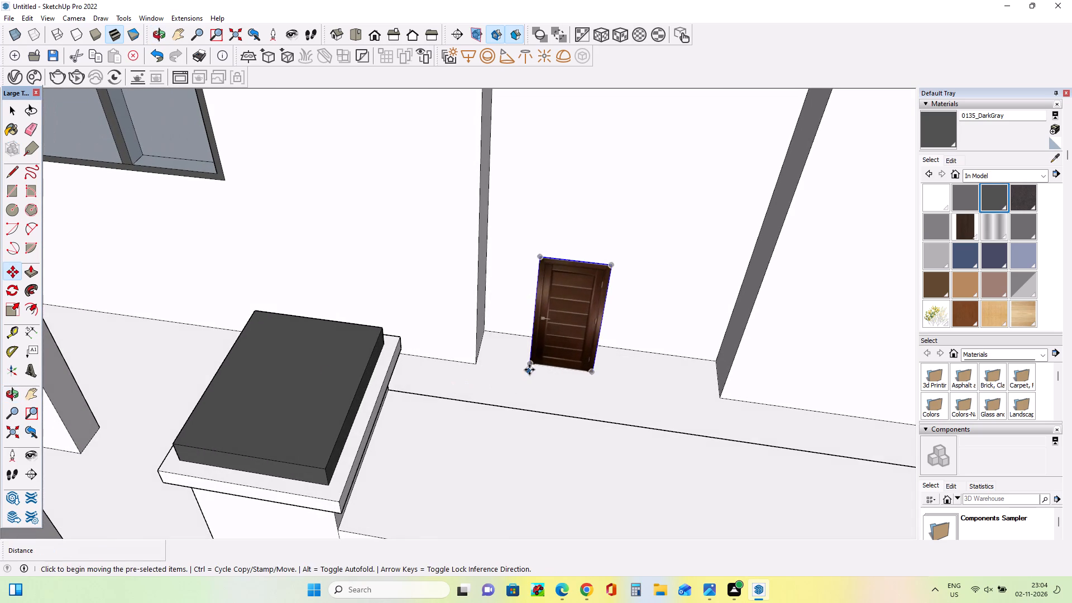
left_click(529, 368)
left_click(474, 366)
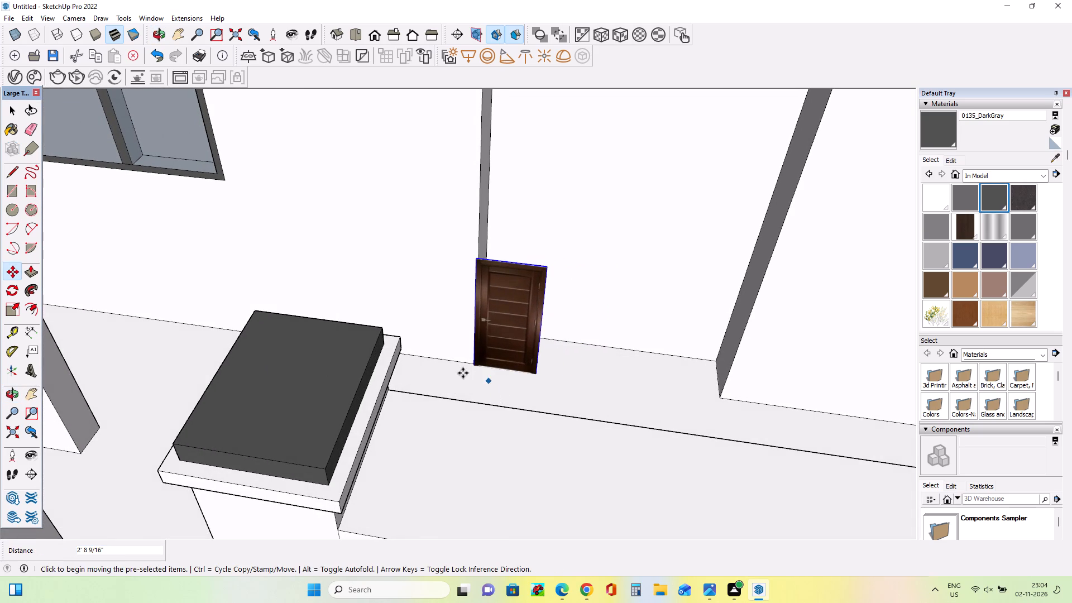
middle_click_drag(463, 372, 472, 398)
scroll(475, 330, "up", 5)
middle_click_drag(470, 350, 422, 371)
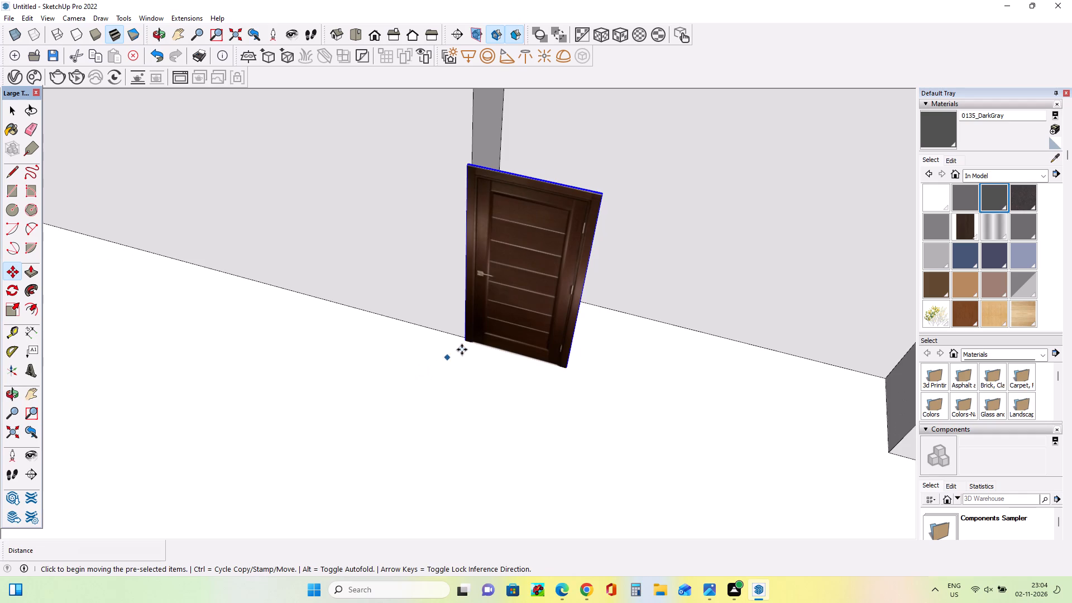
scroll(461, 348, "up", 3)
left_click_drag(467, 341, 476, 332)
scroll(495, 365, "down", 4)
middle_click_drag(495, 366, 498, 358)
scroll(499, 358, "down", 3)
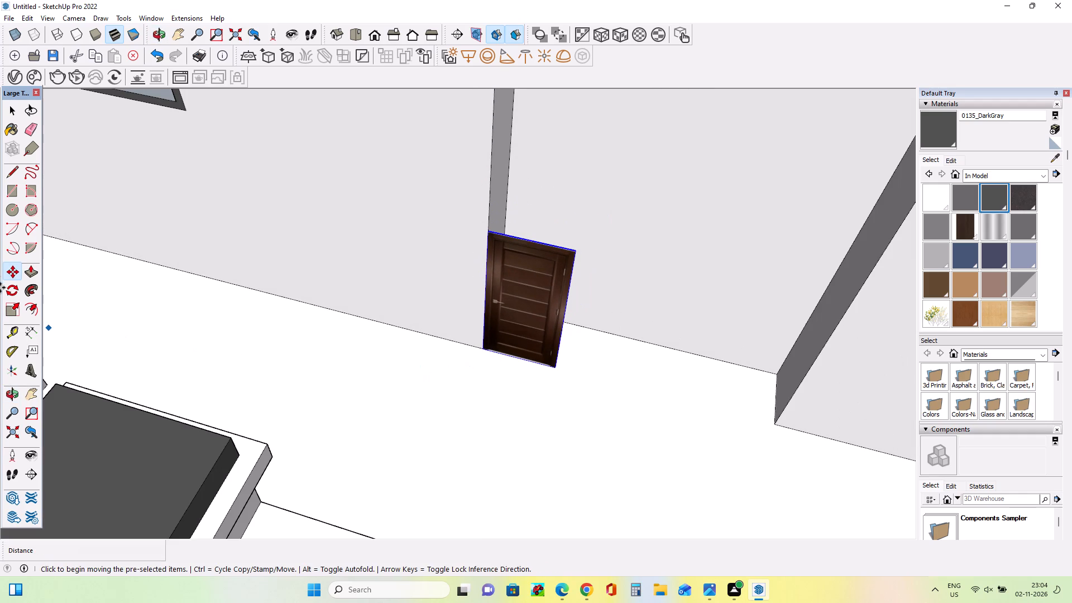
Enlarge the door uniformly from its lower corner until it reaches the height of the ground-floor opening.
left_click(20, 307)
left_click_drag(580, 250, 702, 245)
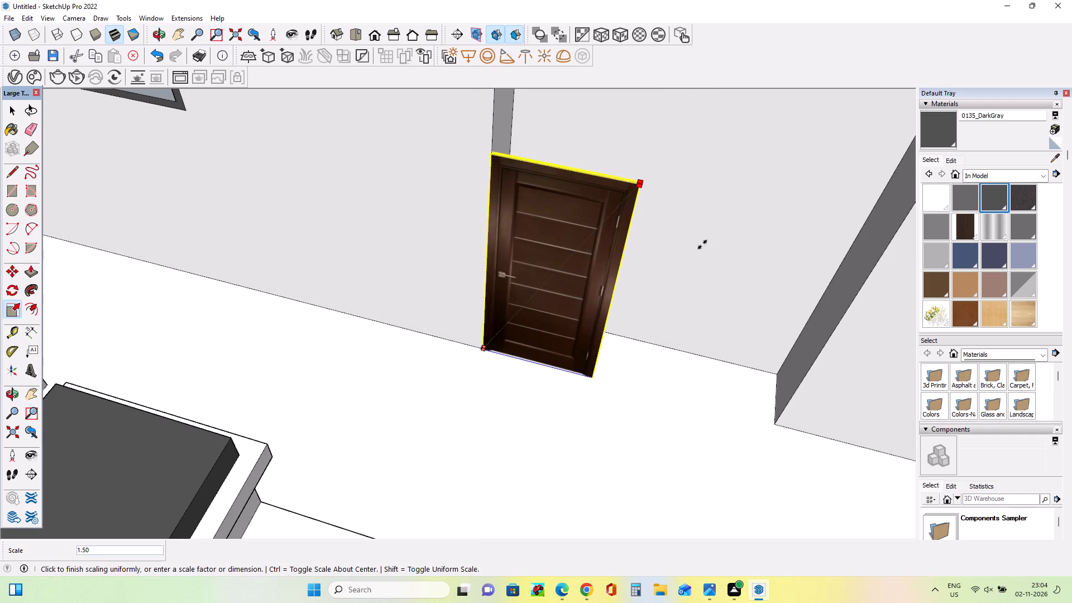
left_click_drag(702, 245, 796, 178)
scroll(700, 250, "down", 10)
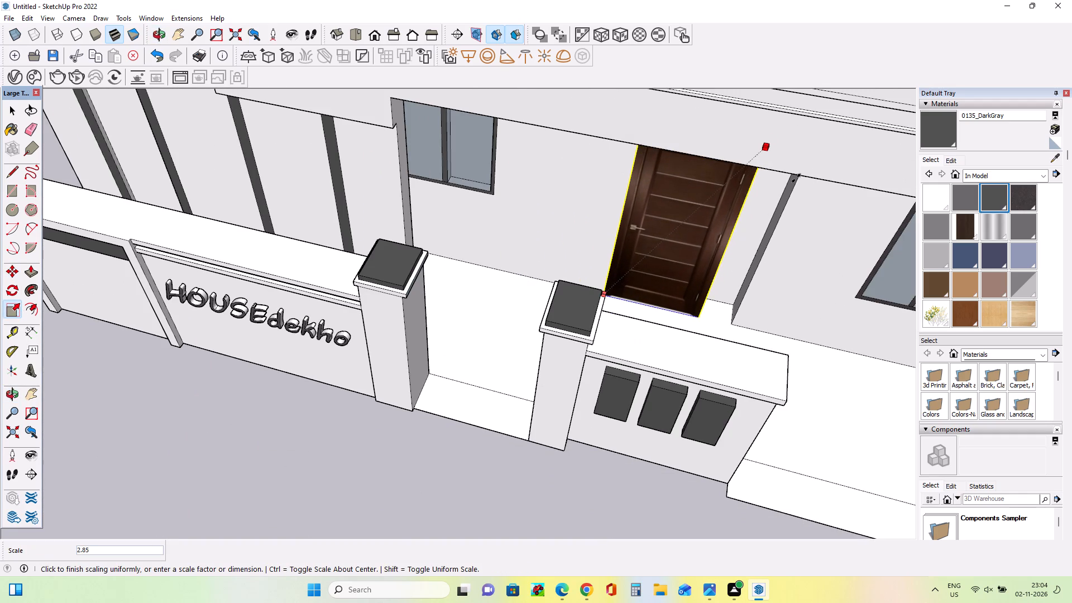
left_click_drag(796, 178, 795, 220)
middle_click_drag(737, 248, 662, 215)
scroll(738, 306, "up", 4)
middle_click_drag(730, 304, 689, 283)
scroll(682, 280, "down", 7)
middle_click_drag(719, 288, 717, 172)
scroll(722, 183, "up", 4)
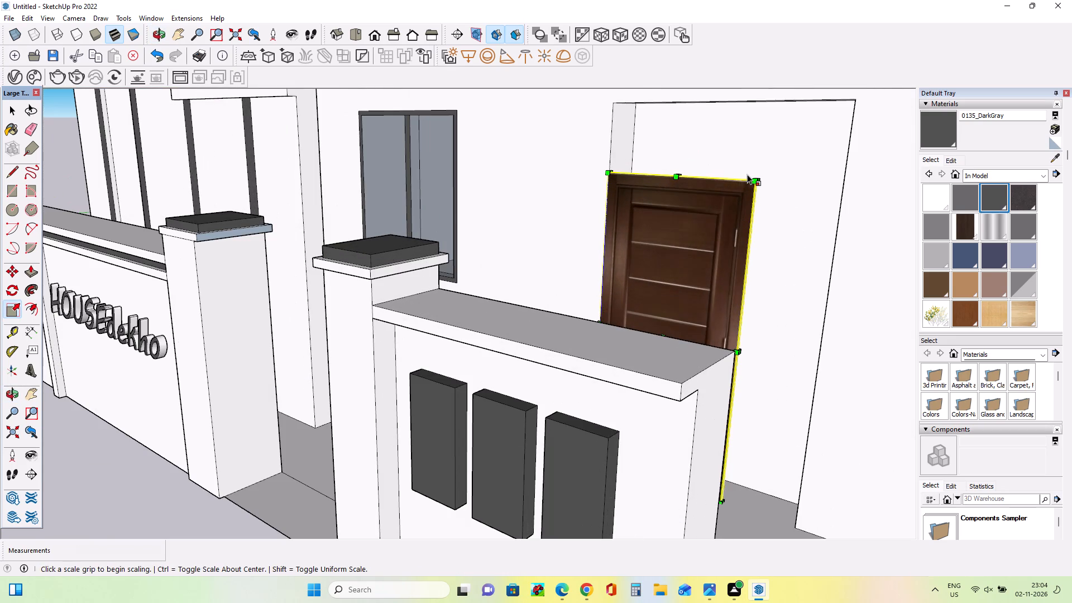
left_click_drag(754, 179, 844, 117)
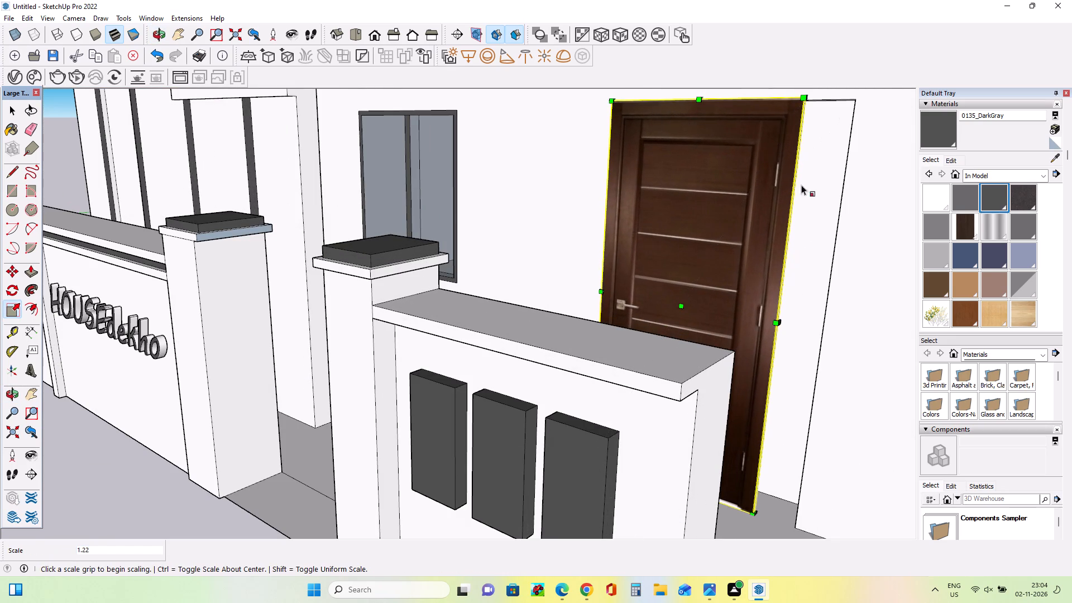
Stretch the door along the red axis by a factor of about 1.22 to fill the width of the ground-floor opening.
scroll(782, 329, "up", 7)
middle_click_drag(782, 328, 713, 328)
scroll(602, 352, "up", 3)
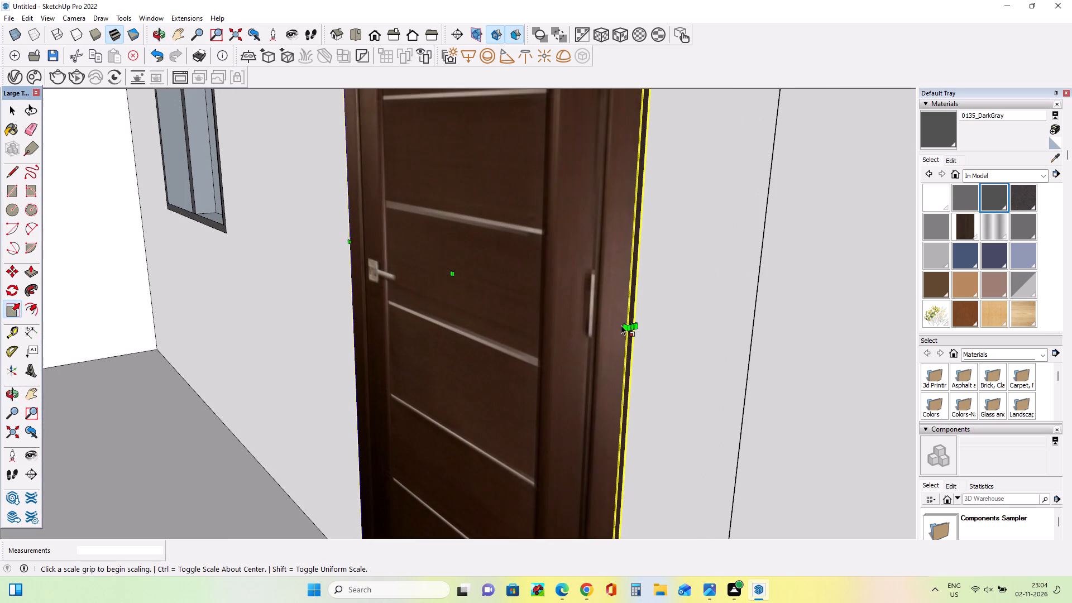
left_click_drag(635, 322, 755, 353)
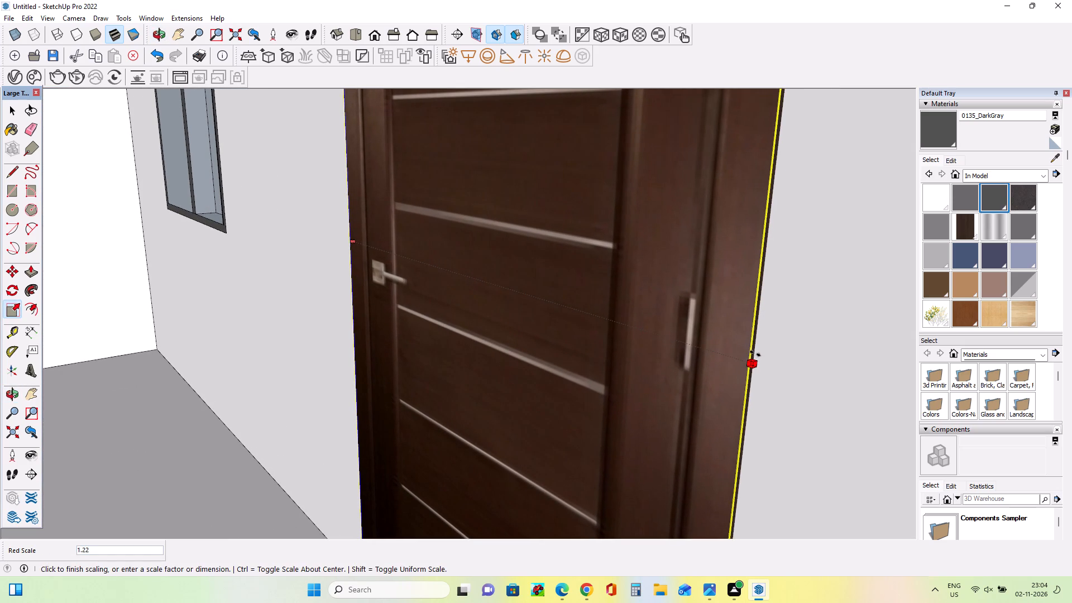
left_click_drag(755, 353, 754, 353)
Copy the ground-floor door to the door opening on the upper balcony, a distance of about 31'.
scroll(738, 346, "down", 20)
scroll(738, 346, "down", 1)
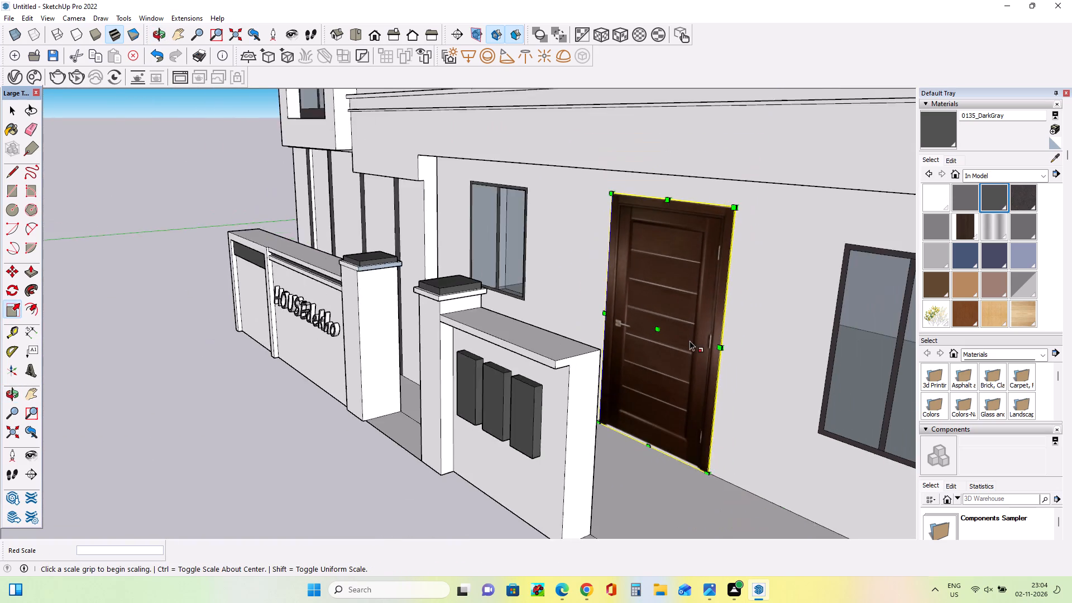
scroll(690, 341, "down", 8)
middle_click_drag(681, 343, 807, 312)
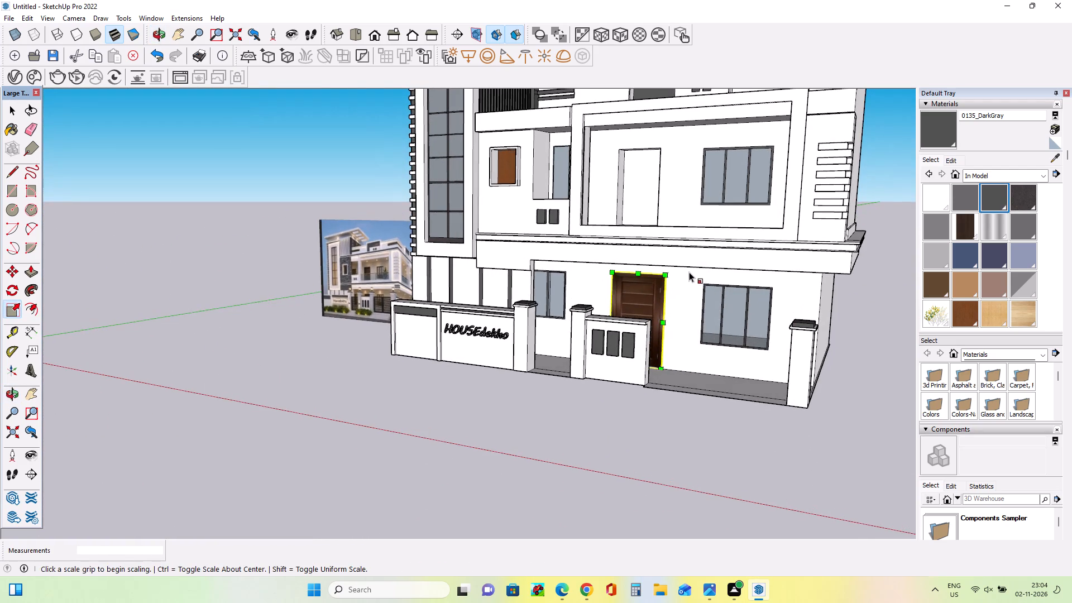
scroll(688, 272, "up", 3)
middle_click_drag(719, 310, 735, 367)
scroll(704, 353, "up", 3)
middle_click_drag(705, 356, 710, 362)
left_click(11, 274)
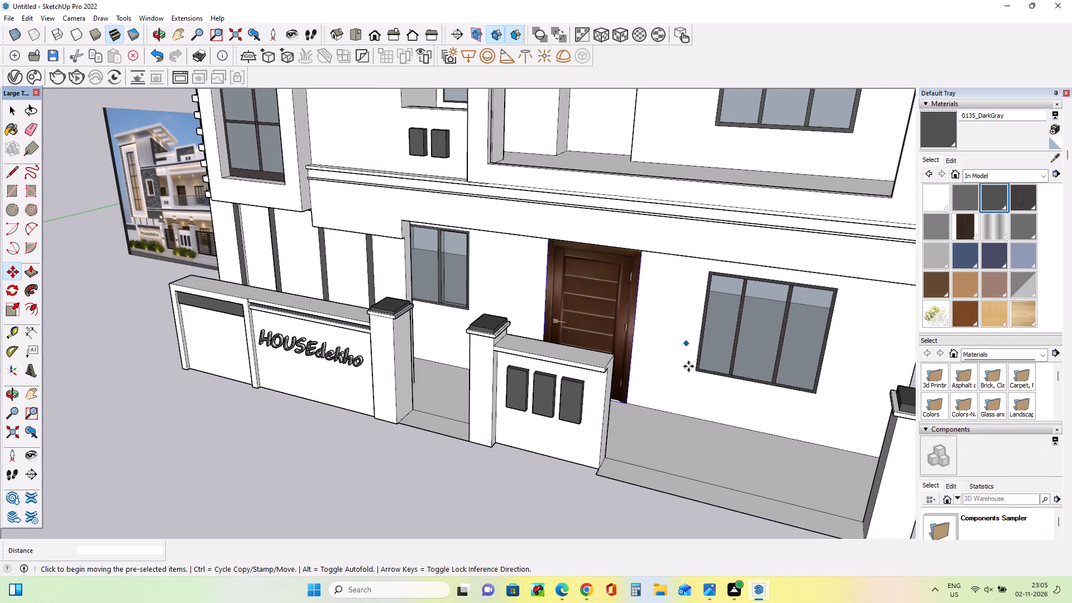
left_click(629, 405)
scroll(568, 405, "down", 8)
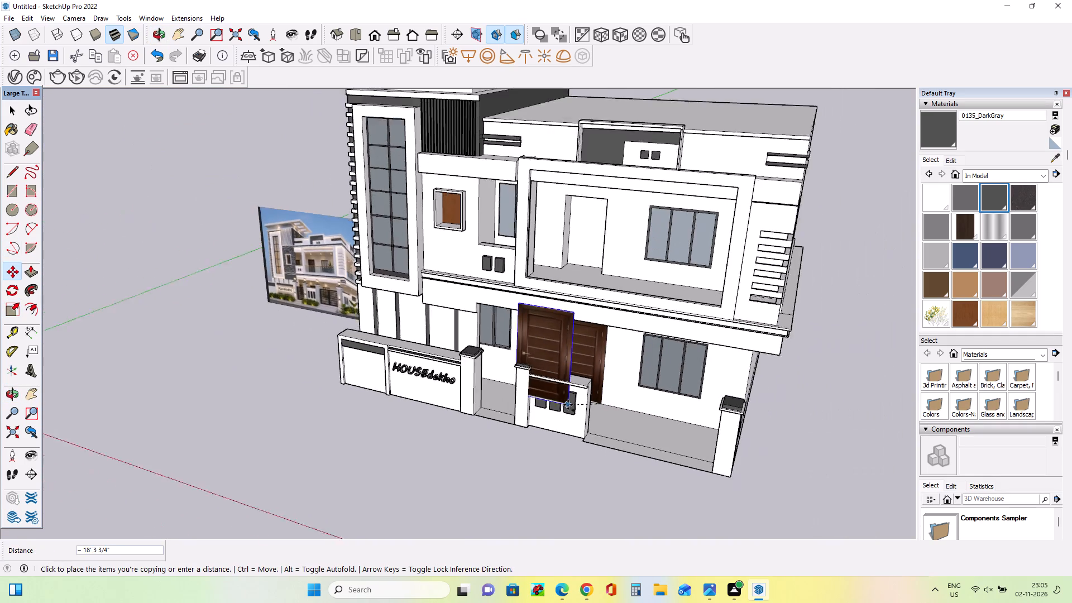
scroll(568, 405, "down", 1)
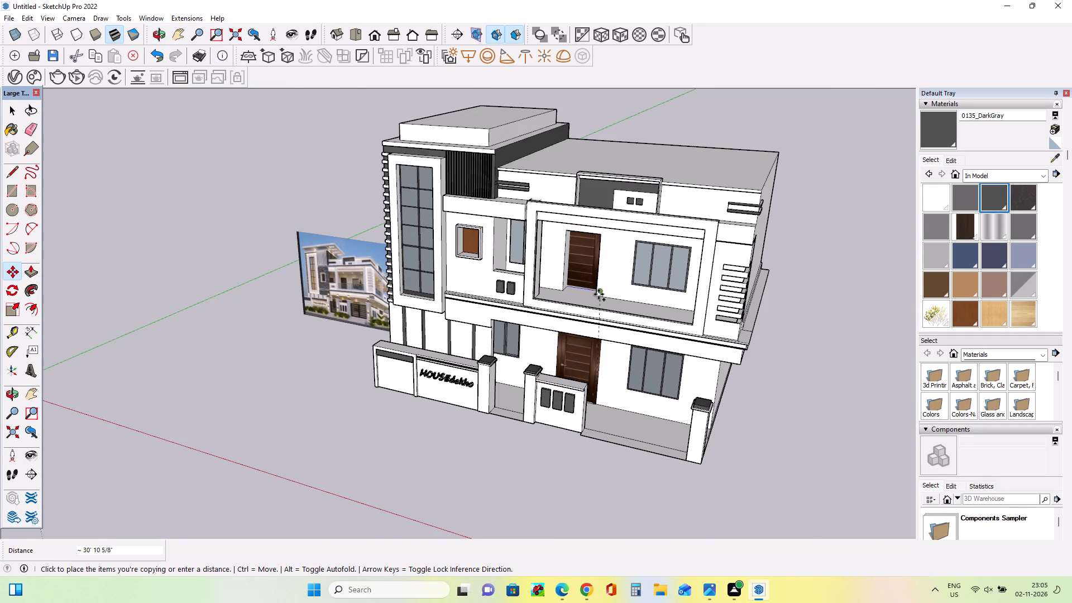
left_click(592, 291)
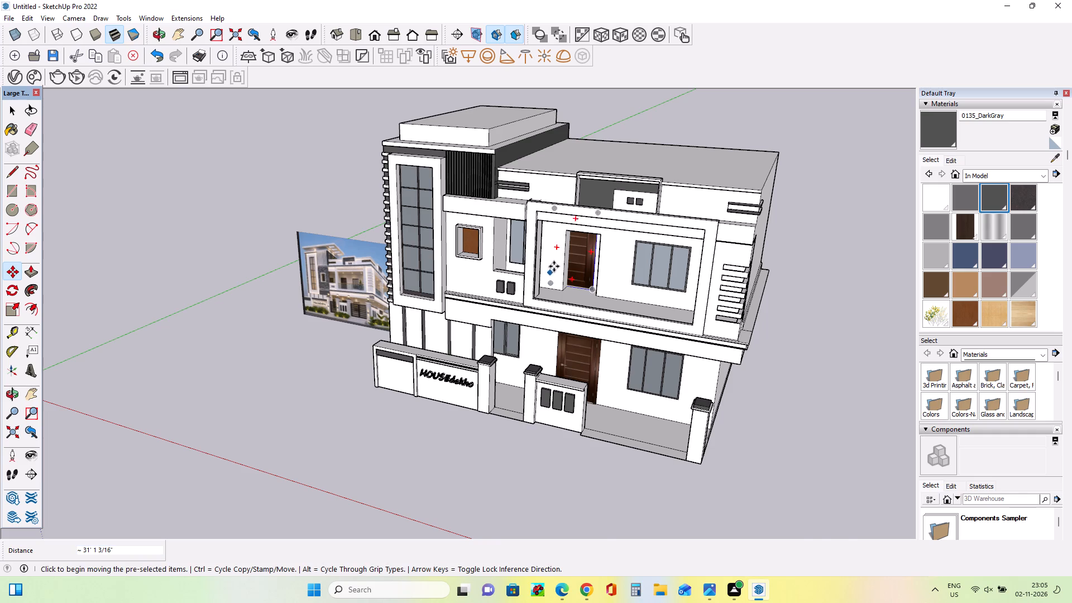
Move the copied door so its lower corner sits on the bottom front corner of the balcony door opening.
scroll(554, 266, "up", 14)
left_click(692, 365)
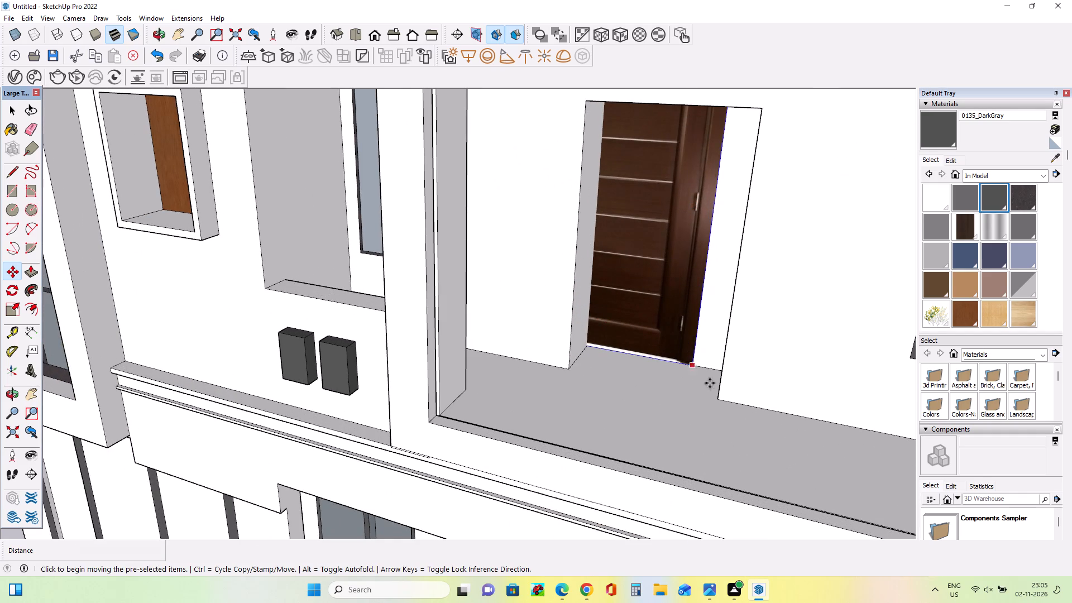
left_click(720, 398)
middle_click_drag(693, 420, 576, 408)
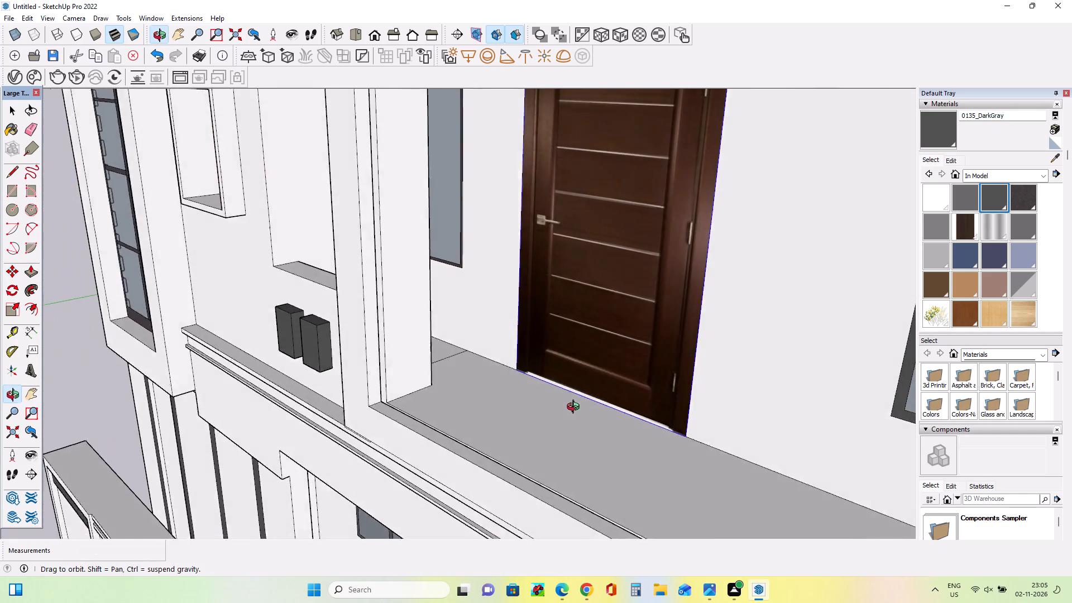
middle_click_drag(576, 408, 562, 408)
scroll(609, 414, "down", 8)
middle_click_drag(616, 383, 720, 234)
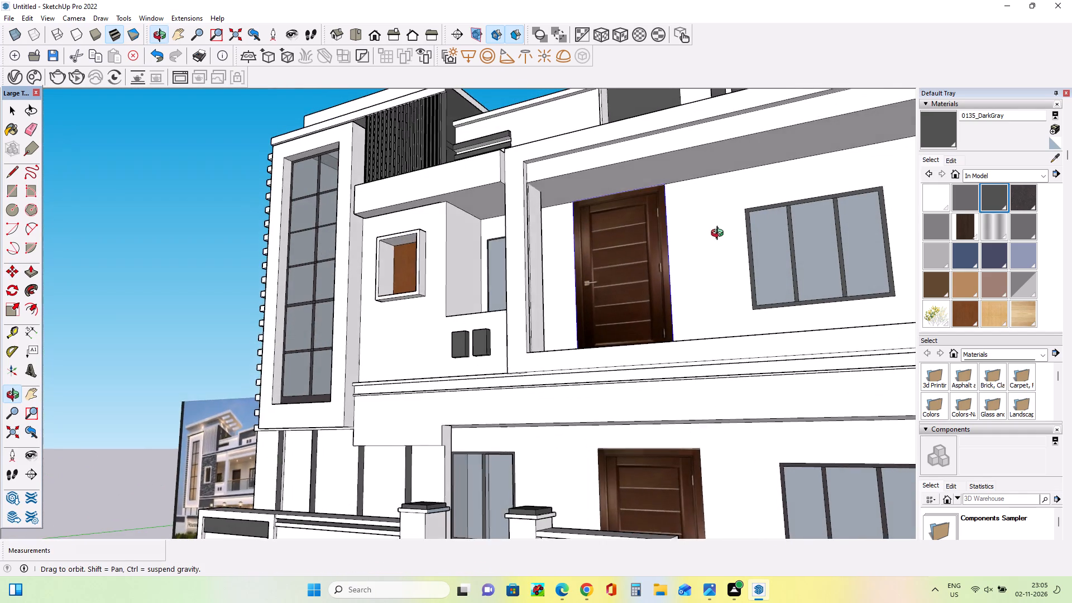
middle_click_drag(720, 234, 724, 244)
Scale the balcony door down uniformly from its lower corner so it fits the height and width of the opening.
left_click(9, 314)
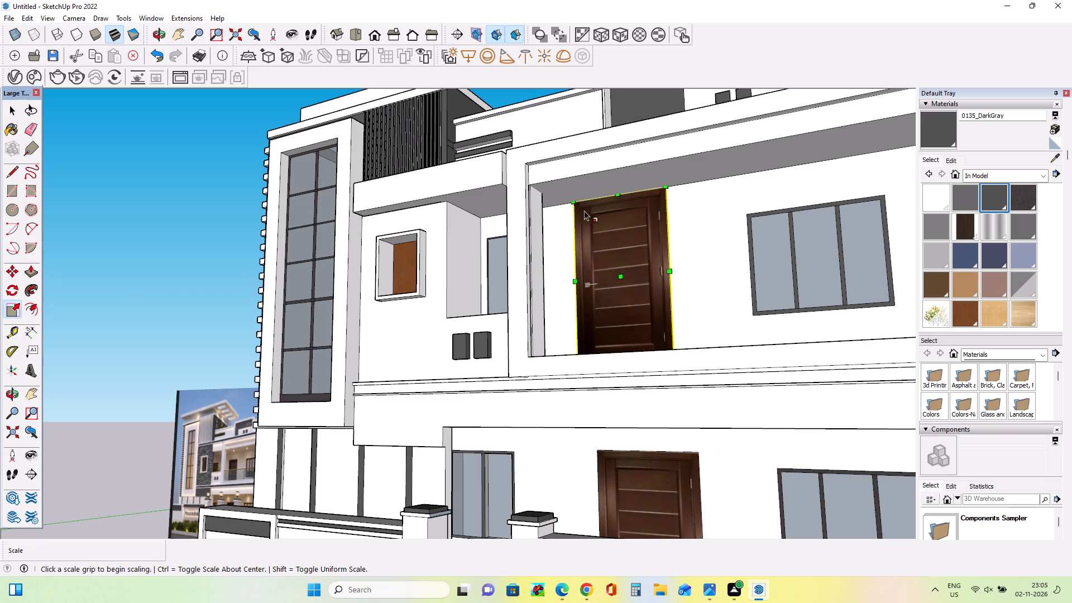
left_click_drag(572, 202, 592, 247)
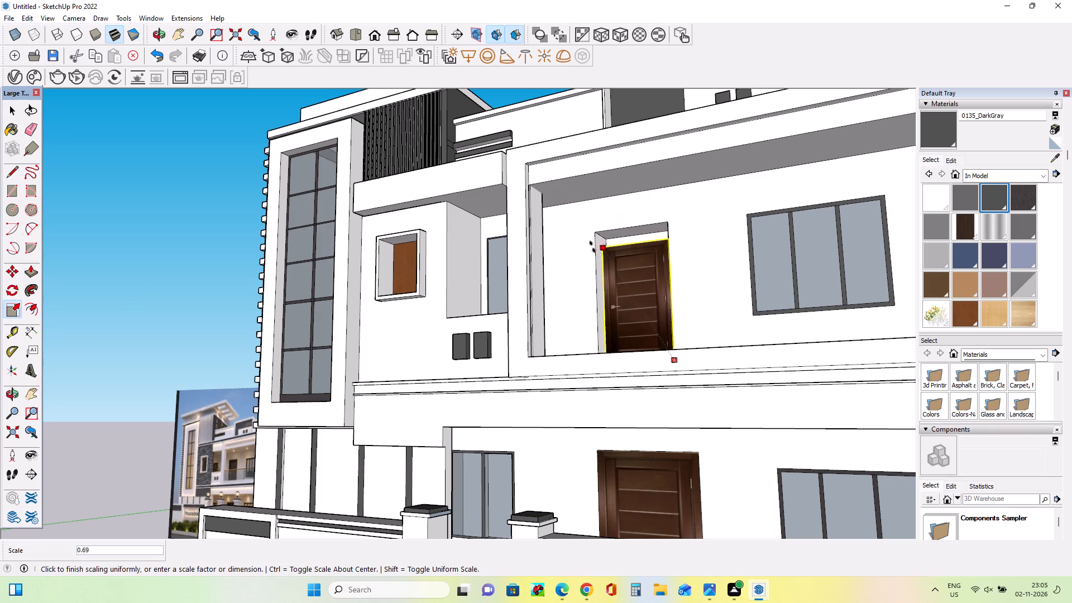
left_click_drag(592, 247, 589, 237)
middle_click_drag(603, 258, 666, 315)
scroll(666, 315, "down", 3)
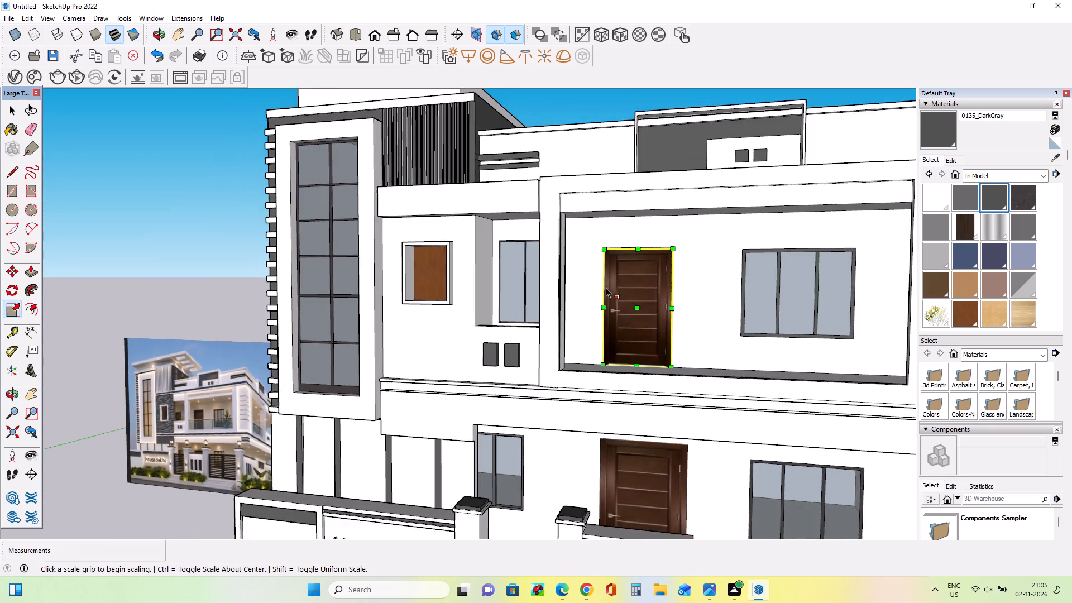
scroll(606, 288, "down", 12)
middle_click_drag(659, 319, 753, 308)
scroll(682, 291, "up", 3)
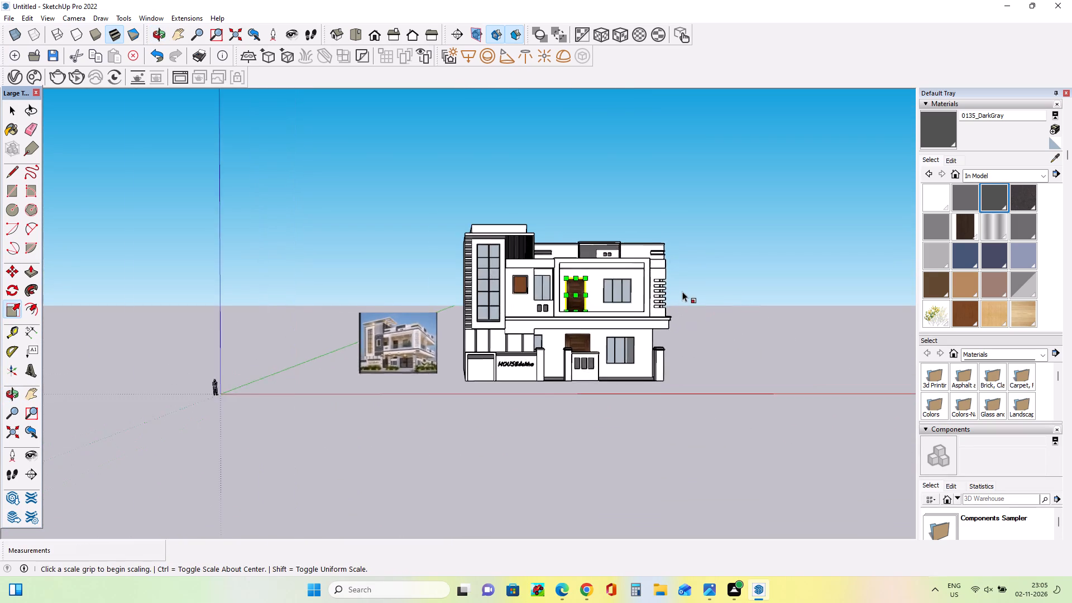
Import the Archibd Modern Glass Railing component from Downloads and place it at the upper balcony's front edge, in front of the door.
scroll(682, 291, "up", 4)
left_click(9, 107)
left_click(202, 207)
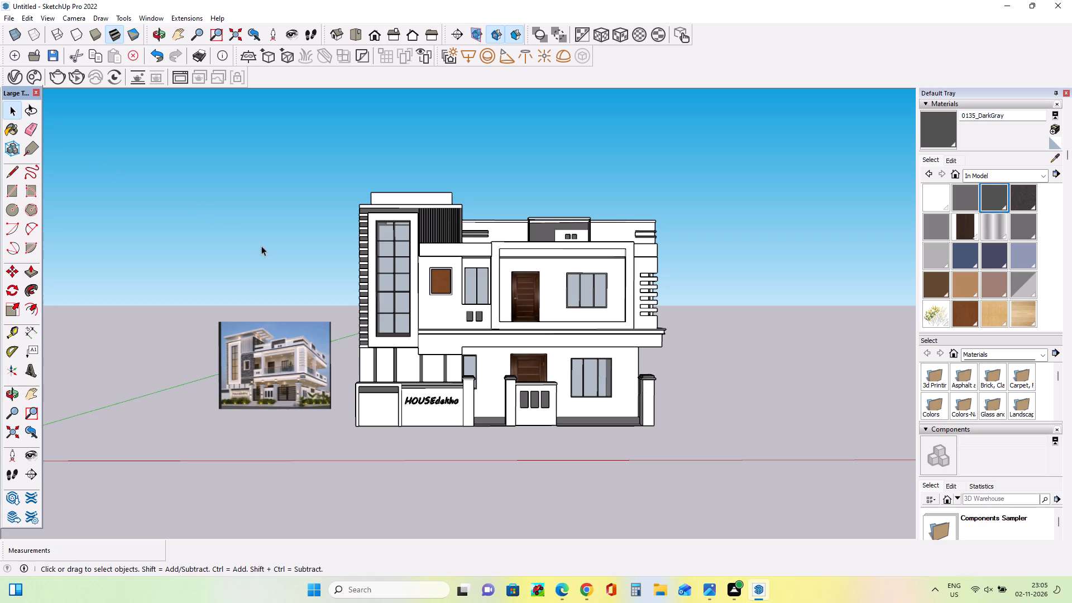
middle_click_drag(328, 286, 315, 321)
middle_click(229, 226)
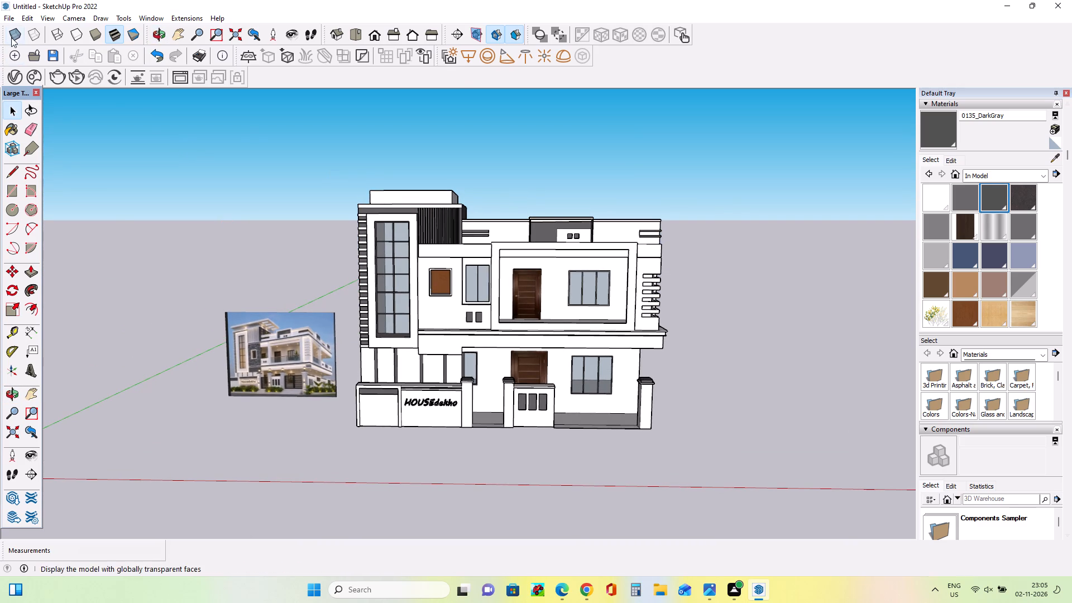
left_click(9, 17)
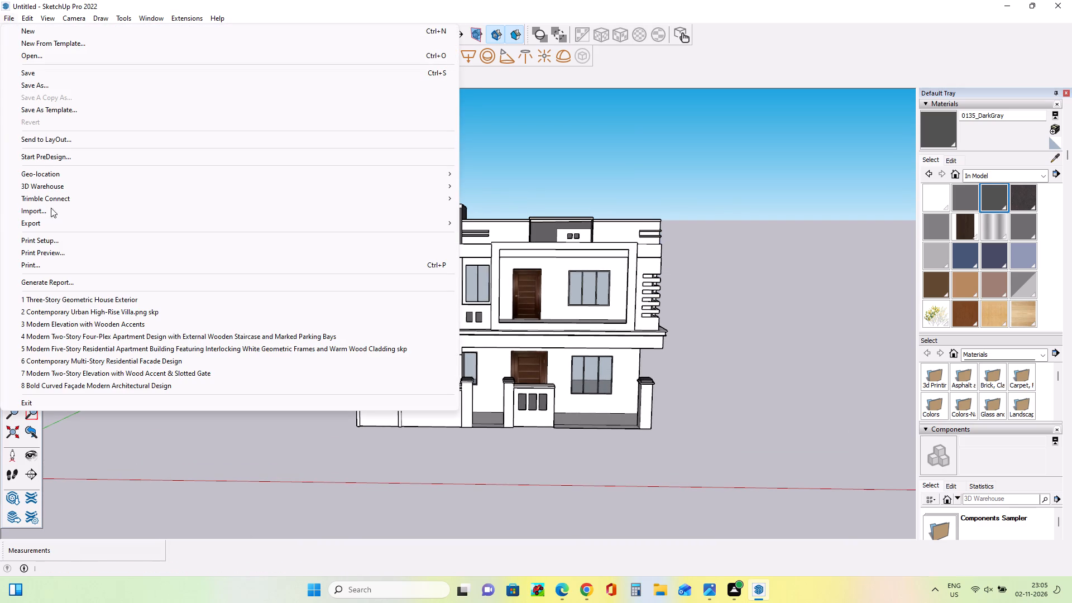
left_click(54, 210)
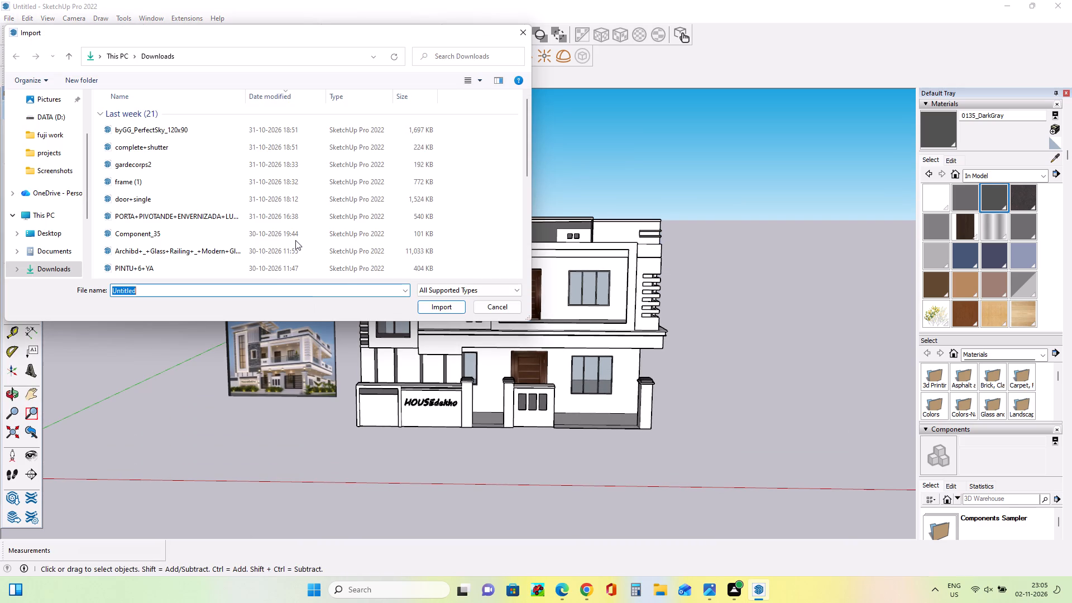
left_click(192, 250)
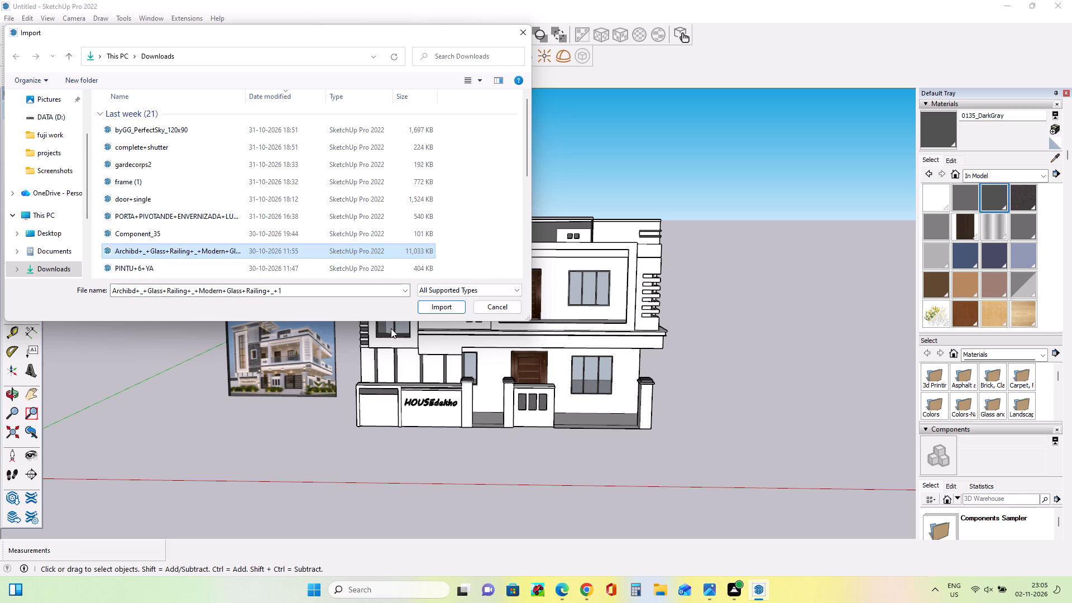
left_click(438, 305)
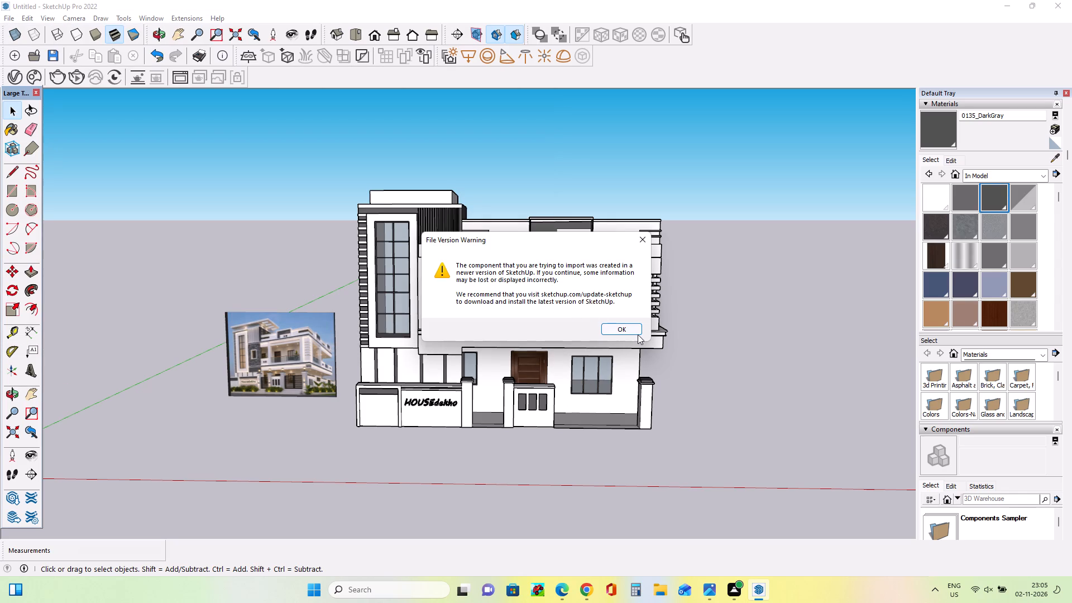
left_click(624, 328)
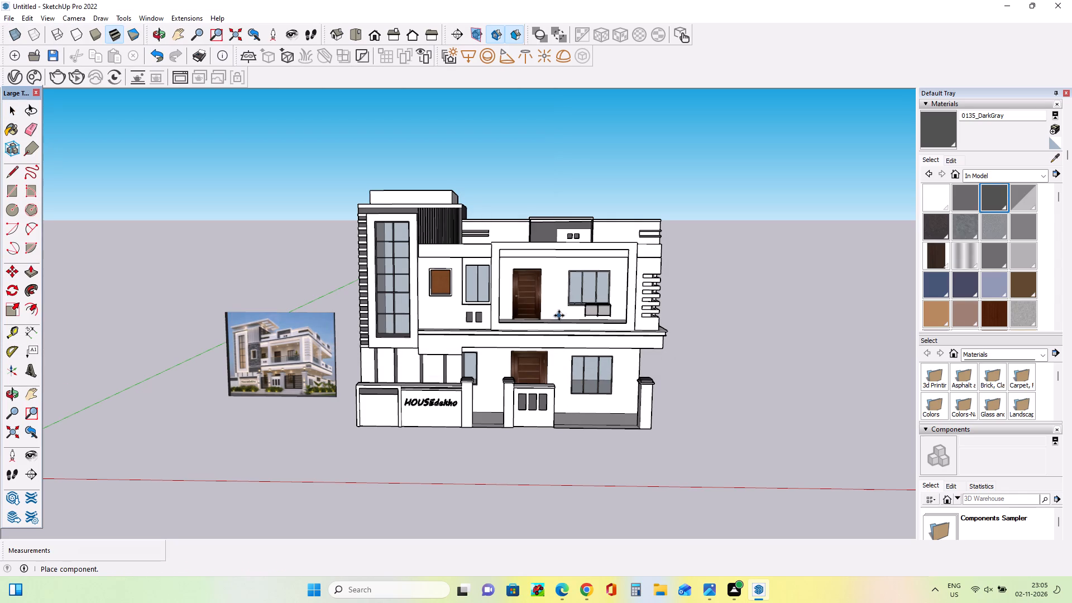
scroll(497, 319, "up", 11)
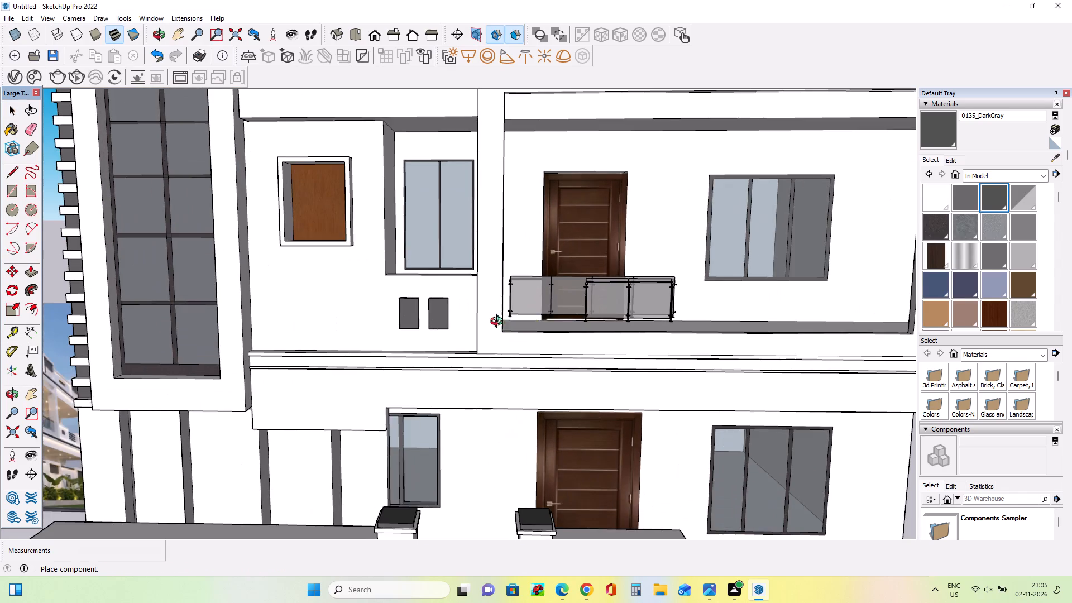
middle_click_drag(499, 323, 499, 344)
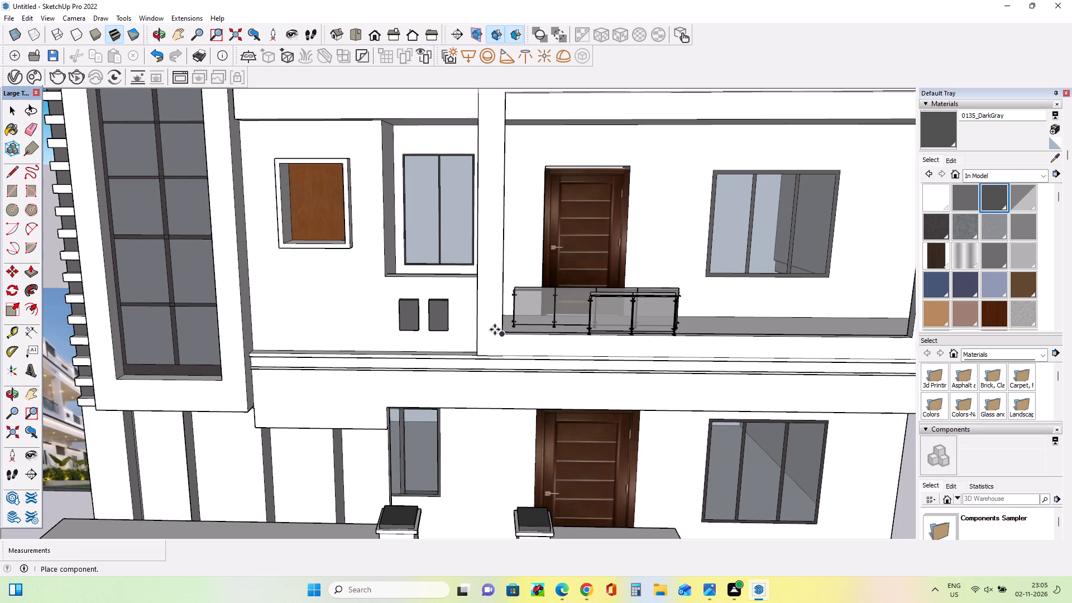
left_click(490, 338)
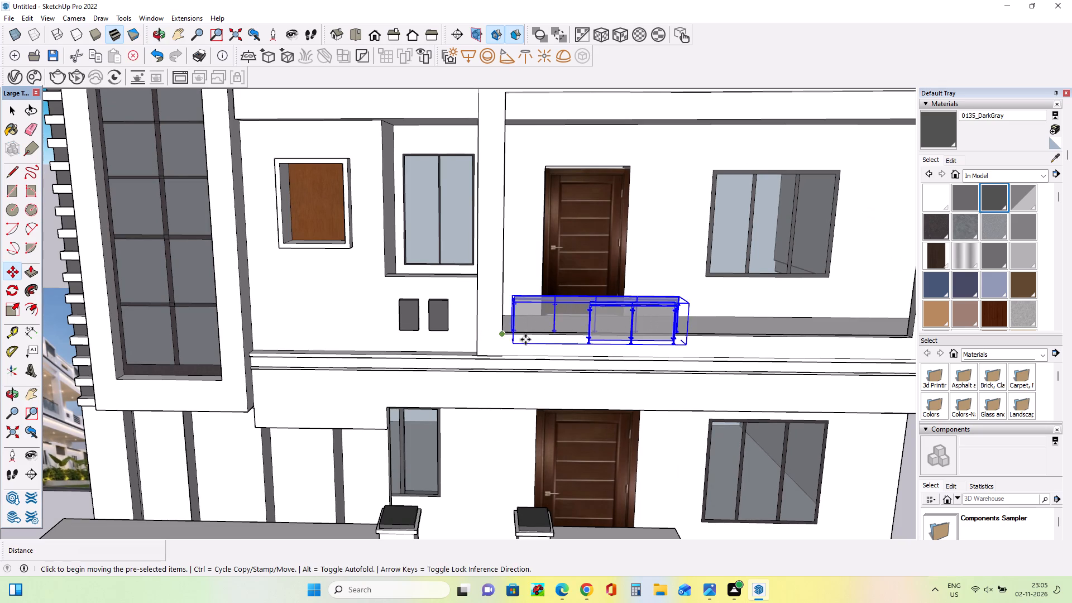
Move the glass railing sideways against the balcony's side wall, then raise its end post's base to the floor's front corner.
scroll(516, 338, "up", 8)
left_click_drag(512, 328, 478, 331)
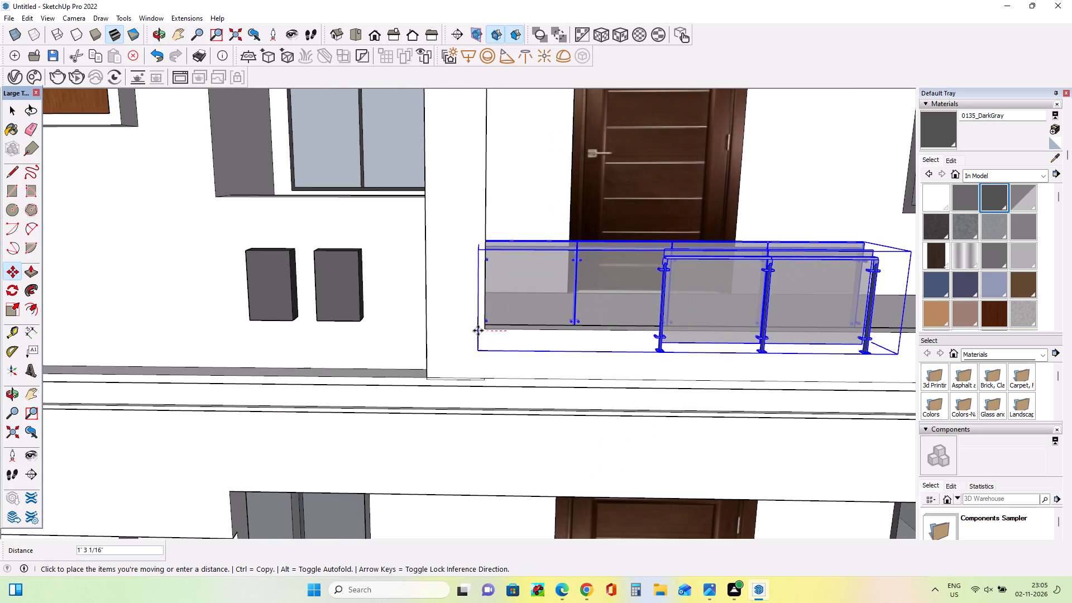
left_click_drag(478, 331, 484, 346)
scroll(484, 336, "up", 4)
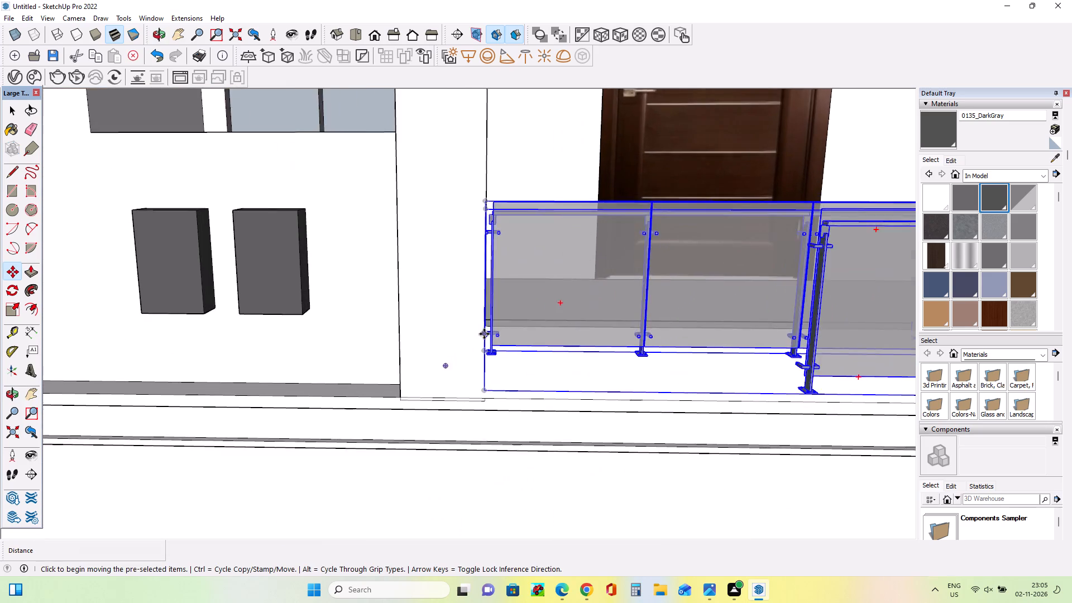
scroll(484, 334, "up", 4)
middle_click_drag(487, 343, 461, 347)
scroll(468, 351, "up", 2)
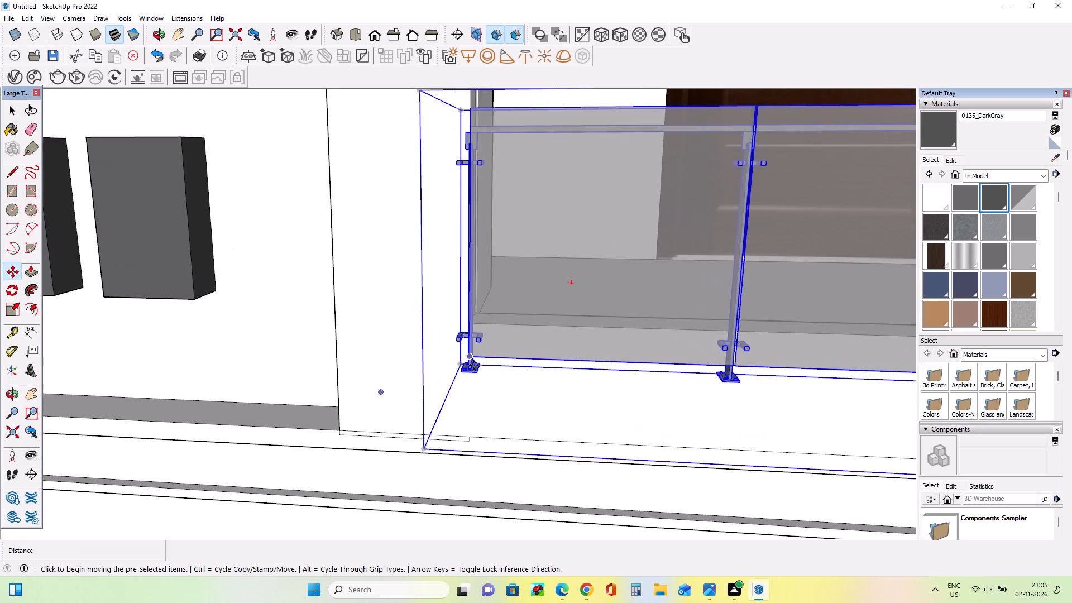
scroll(473, 365, "up", 3)
left_click(455, 373)
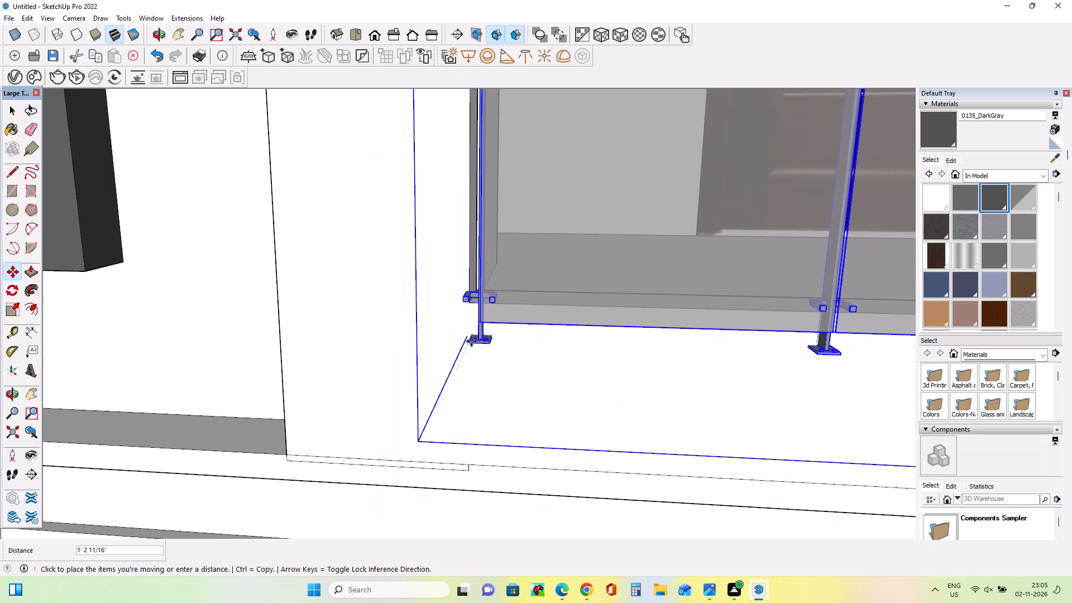
left_click(471, 300)
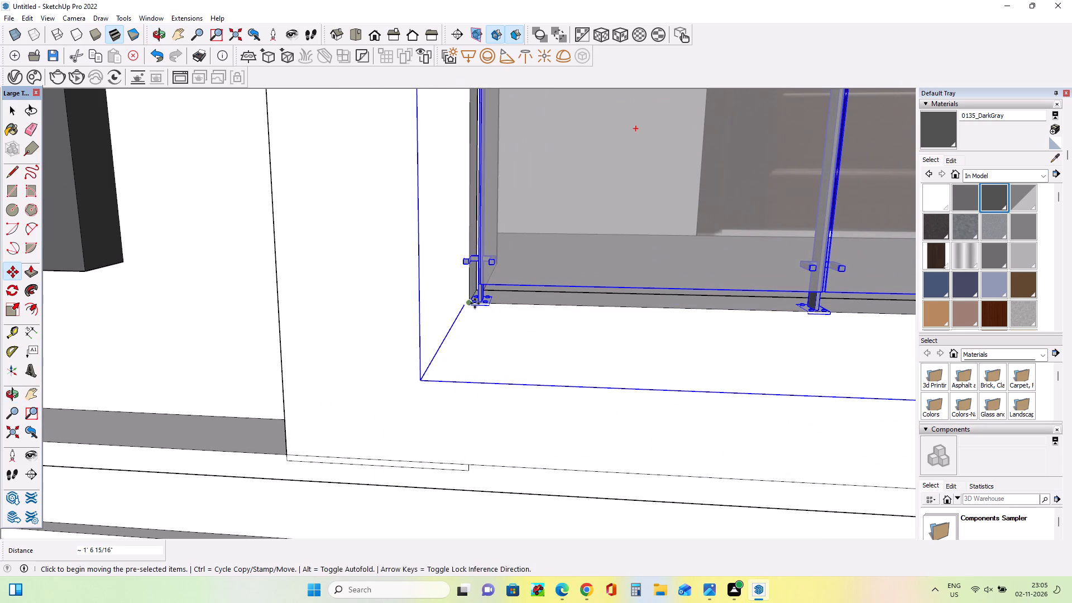
Nudge the railing about 2" and then about 1" so its end post's base plate sits on the balcony floor inside the front corner.
scroll(485, 304, "up", 8)
left_click_drag(491, 309, 491, 298)
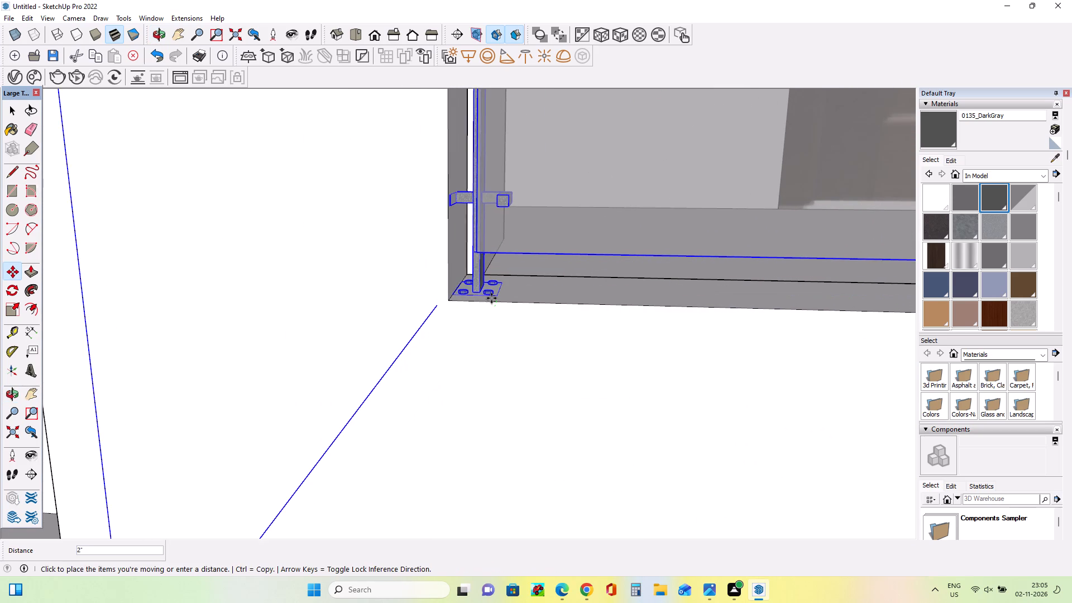
left_click_drag(491, 298, 491, 300)
scroll(433, 299, "up", 4)
scroll(386, 309, "down", 3)
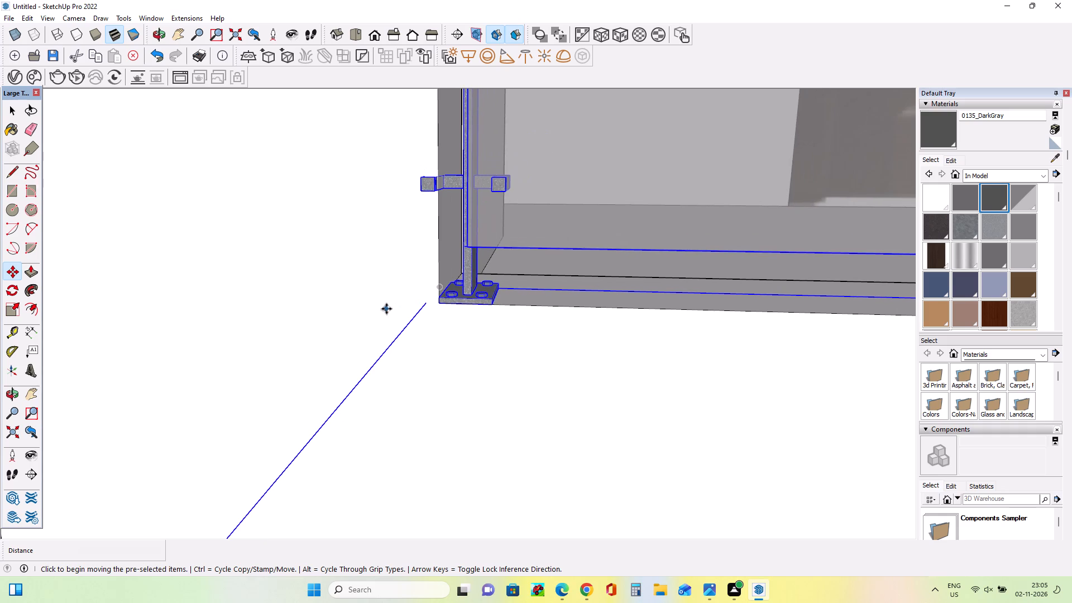
left_click(446, 299)
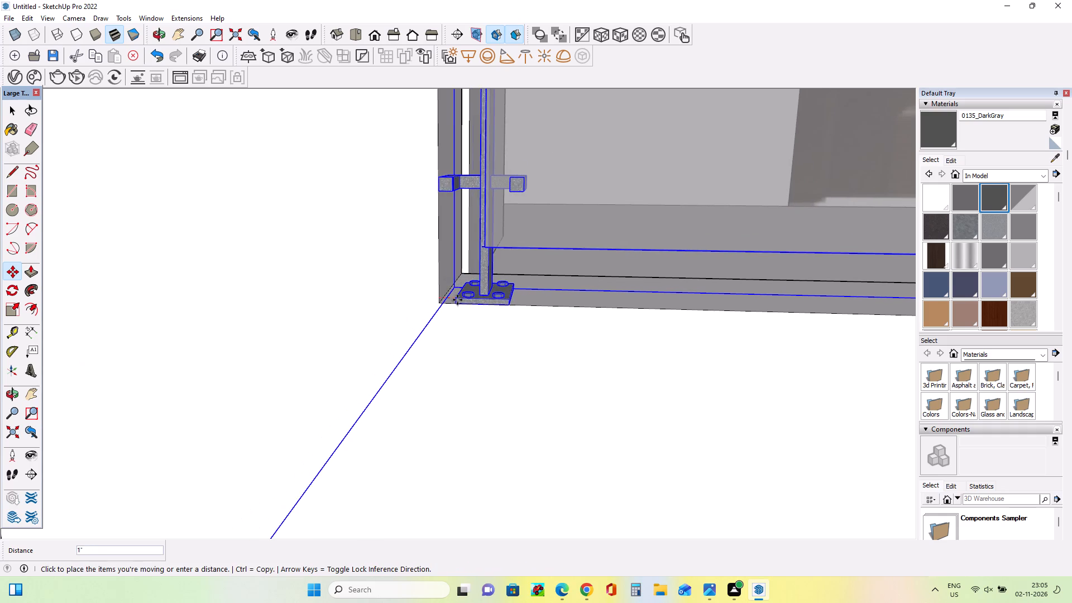
left_click(452, 298)
Open the railing component for editing and try to delete the glass panels of its shorter front section.
scroll(422, 323, "down", 5)
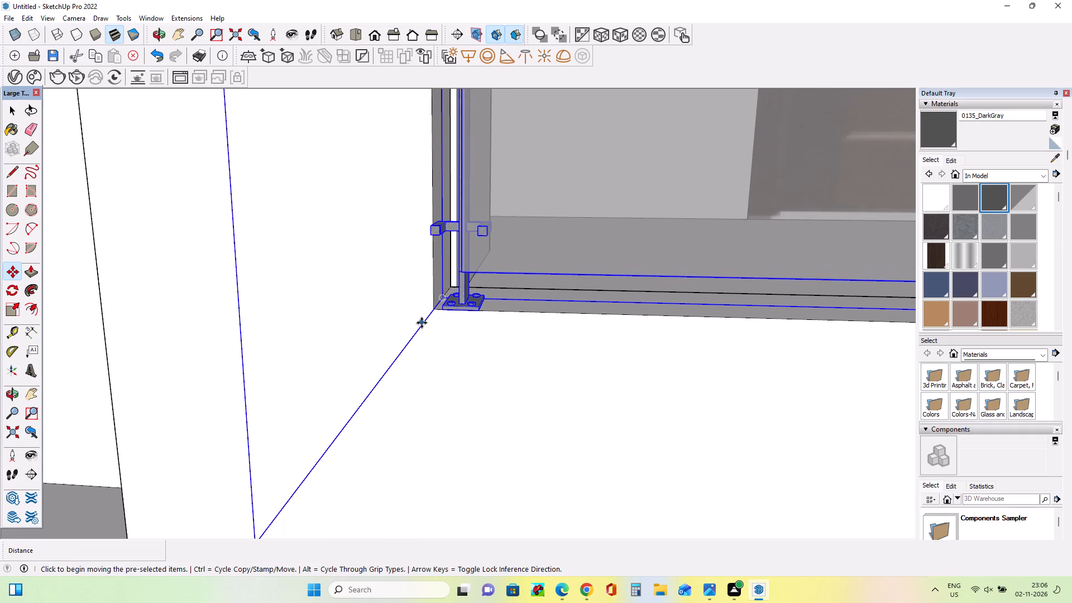
scroll(422, 323, "down", 20)
scroll(422, 323, "down", 3)
middle_click_drag(683, 318, 688, 351)
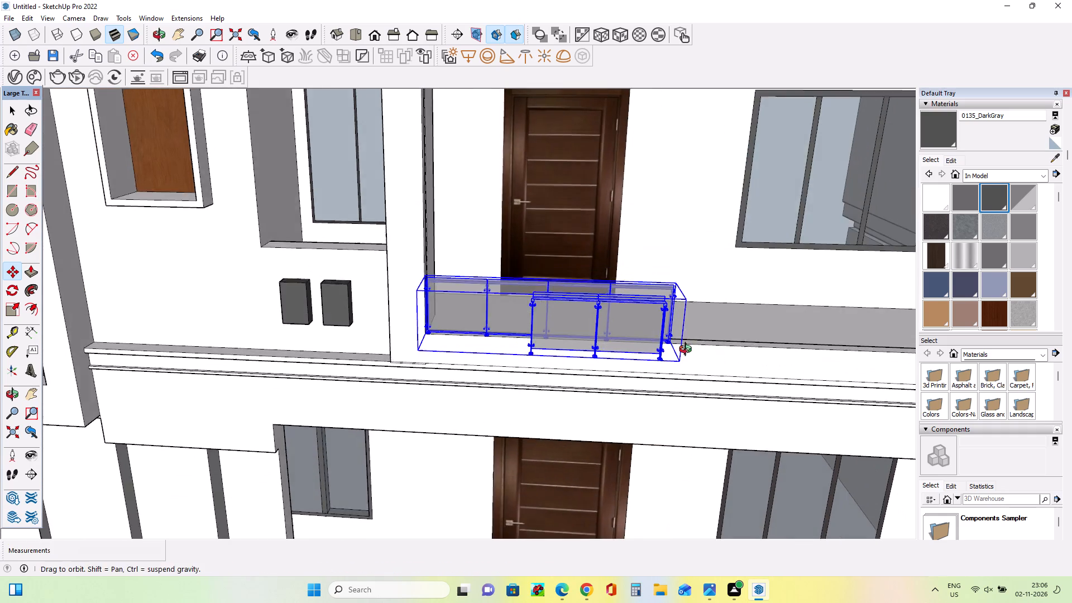
middle_click_drag(688, 351, 688, 352)
scroll(688, 352, "down", 1)
scroll(617, 336, "up", 7)
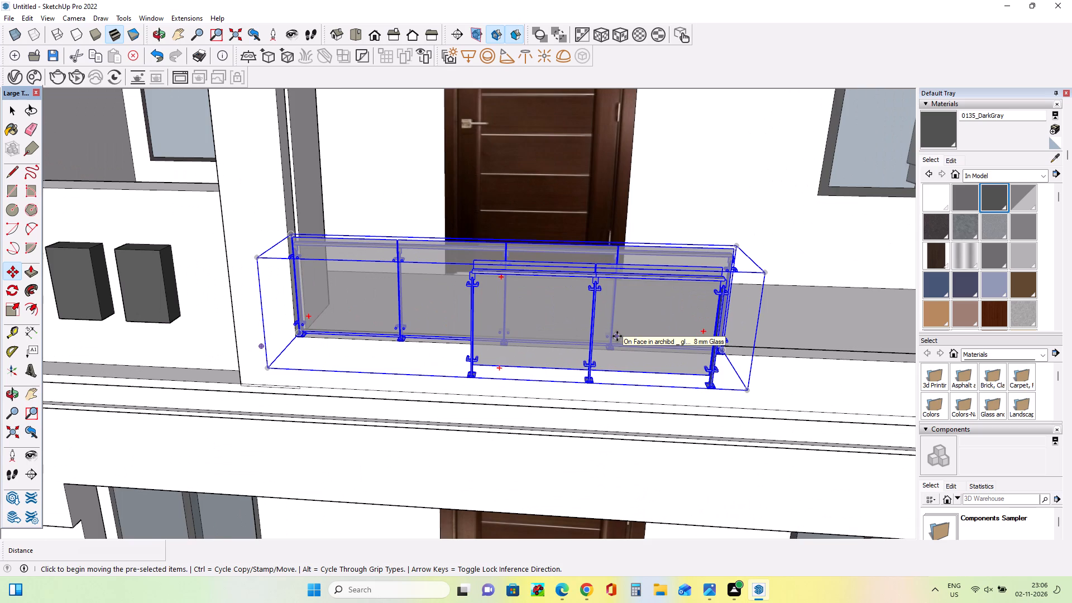
right_click(617, 336)
right_click(617, 336)
right_click(577, 320)
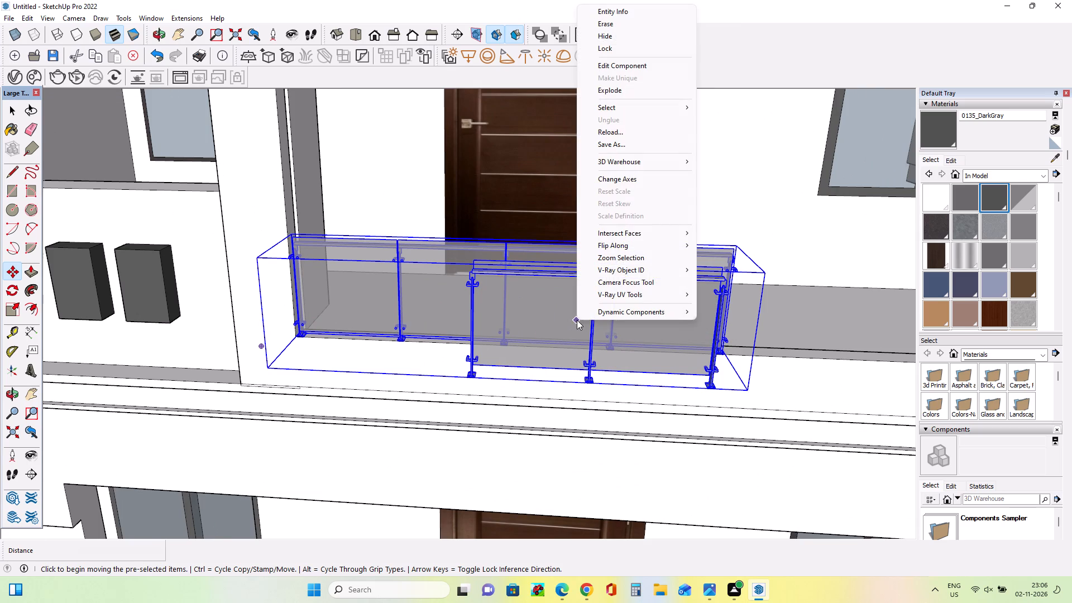
left_click(619, 67)
left_click(546, 338)
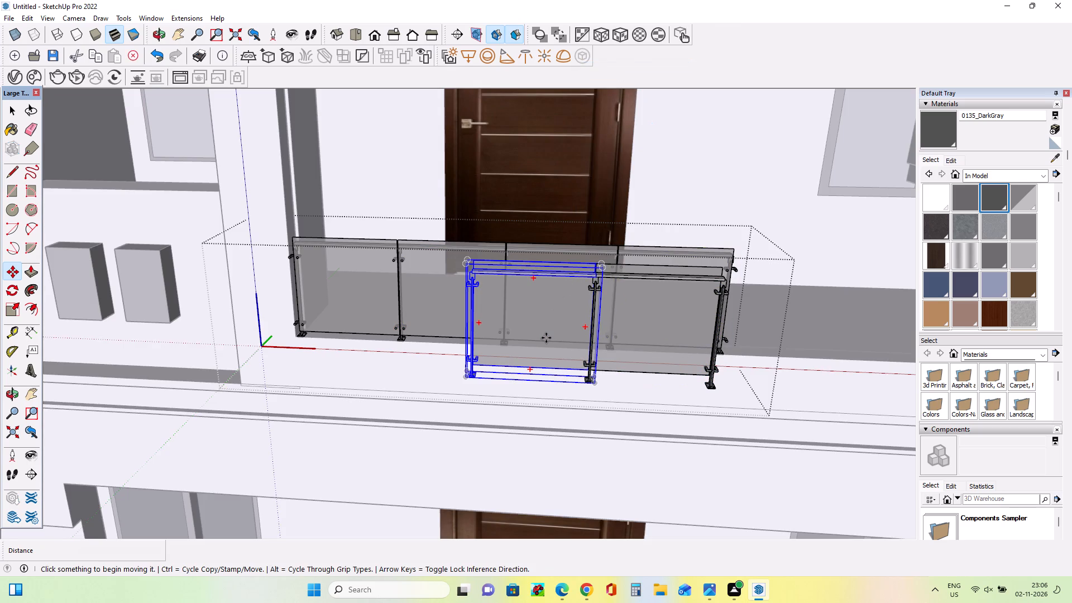
key("BackSpace")
key("Delete")
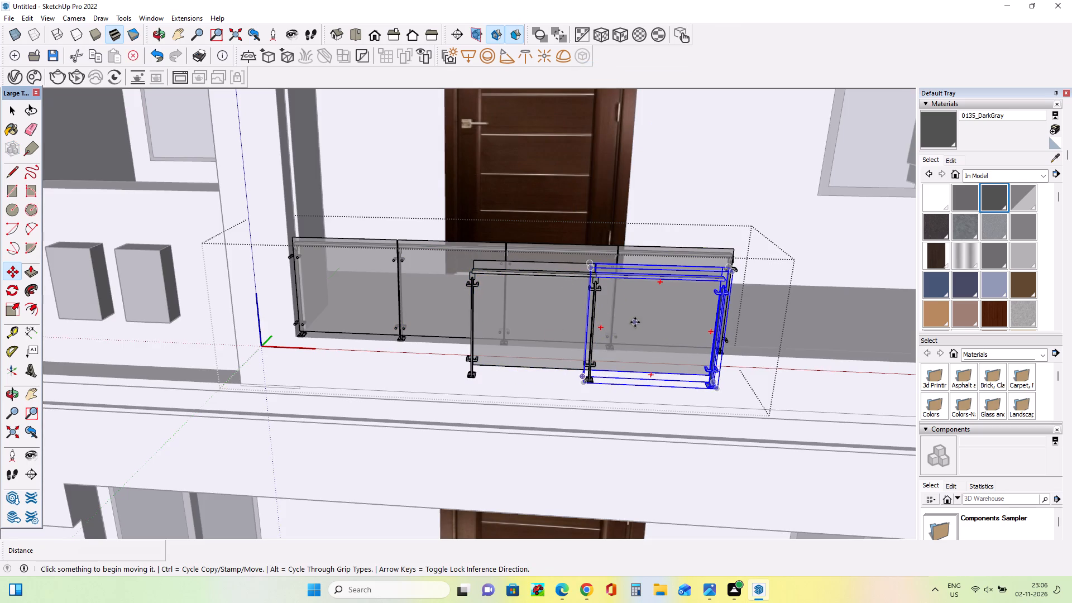
left_click(634, 326)
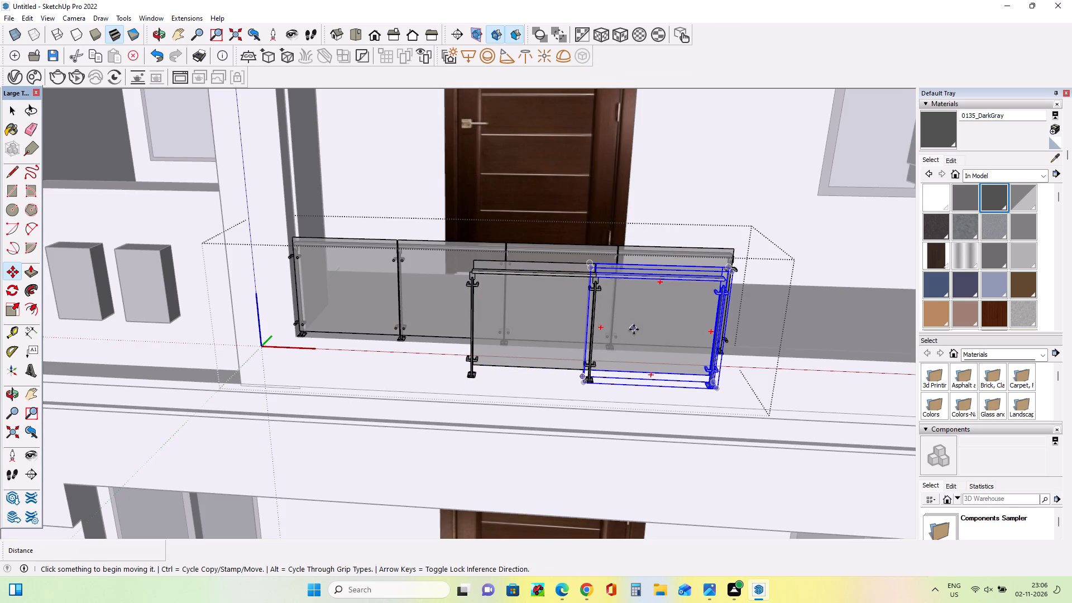
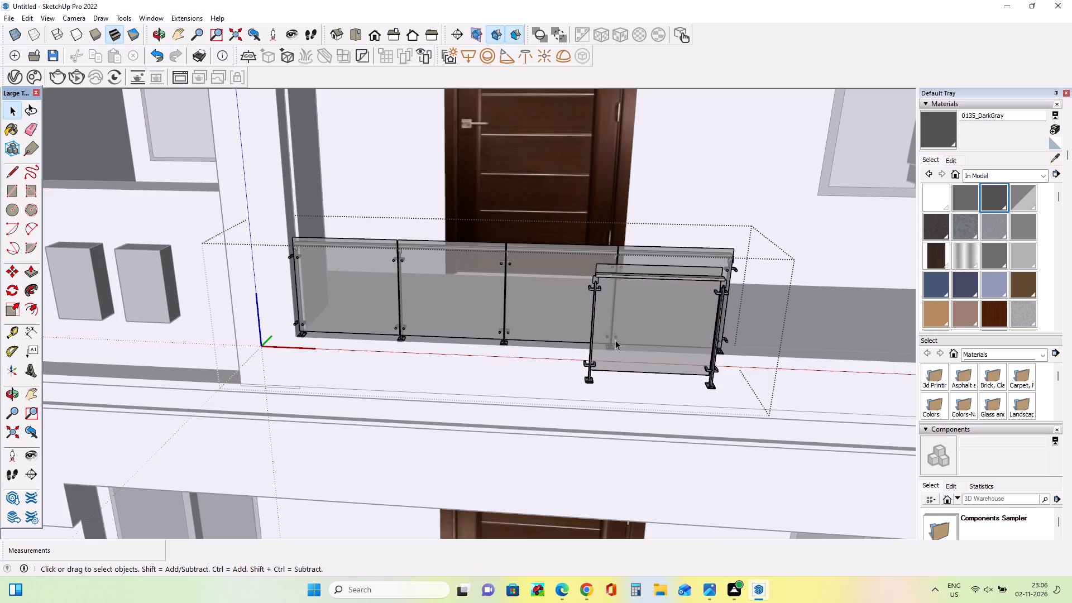
Delete the railing component's shorter front section, leaving only the straight four-panel run, and finish editing the component.
left_click(626, 339)
key("Delete")
middle_click_drag(655, 346, 623, 342)
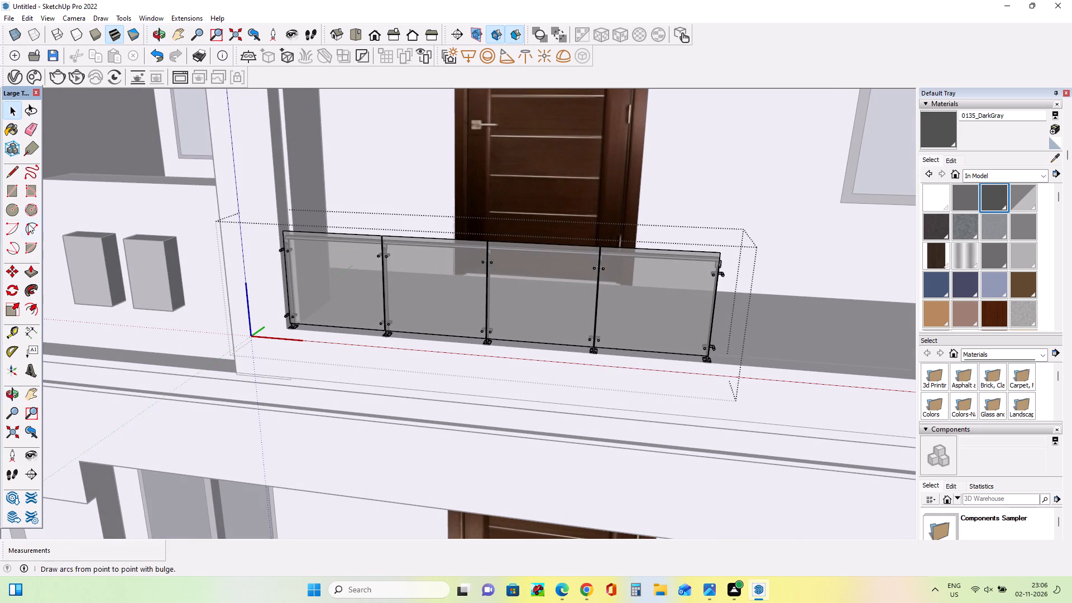
left_click(7, 116)
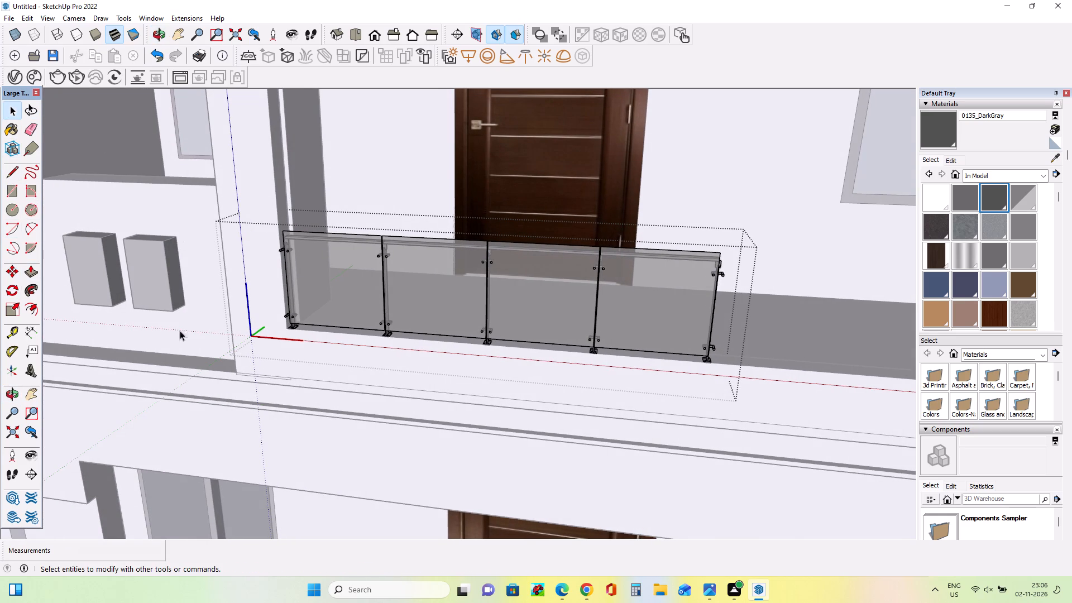
double_click(181, 529)
Scale the glass railing uniformly by a factor of about 2.4 so it spans the upper balcony's full width.
left_click(365, 291)
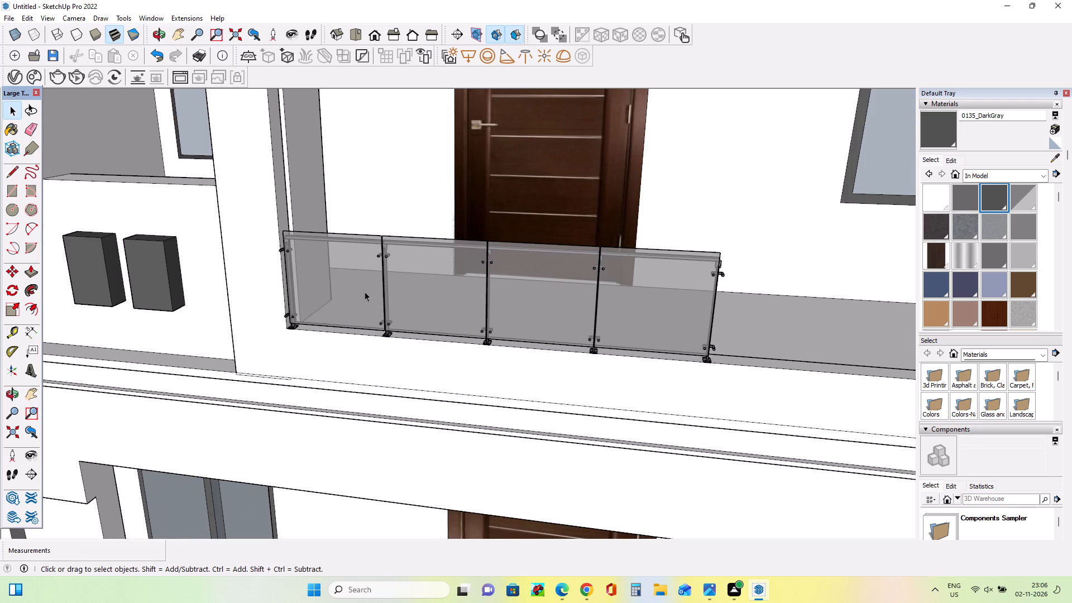
left_click(11, 308)
scroll(512, 347, "down", 14)
middle_click_drag(622, 318, 501, 312)
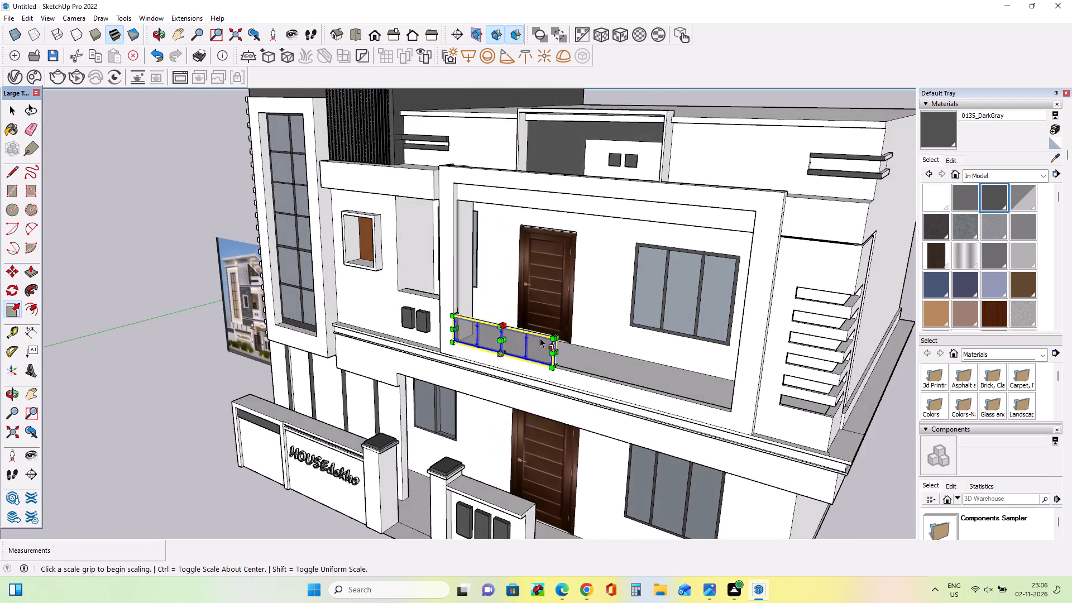
scroll(543, 339, "up", 7)
left_click_drag(573, 334, 725, 387)
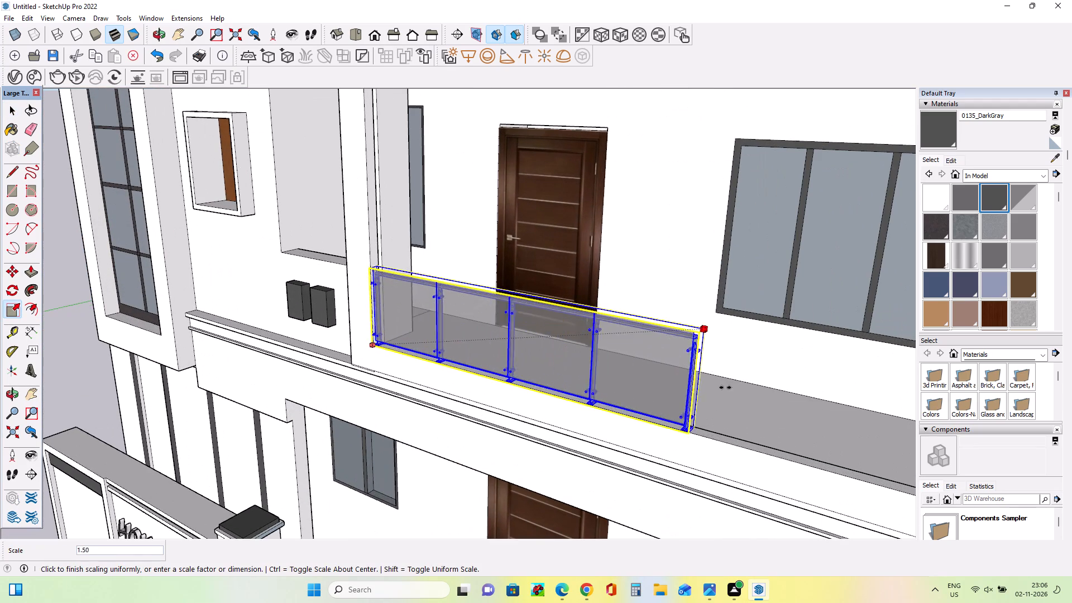
left_click_drag(725, 387, 854, 415)
scroll(769, 403, "down", 11)
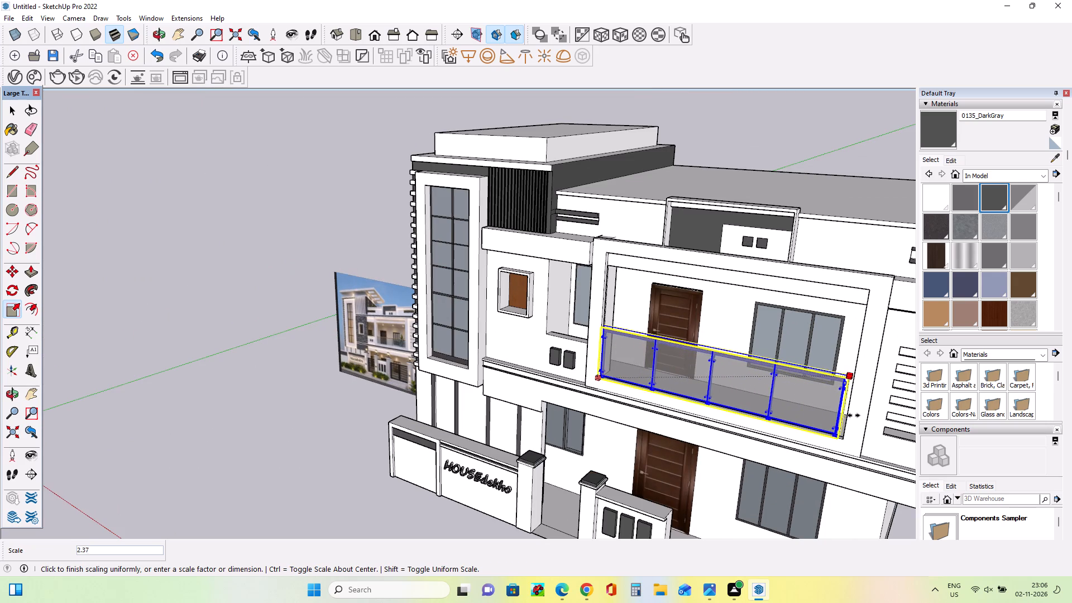
left_click_drag(854, 415, 858, 415)
Scale down the glass railing's height along the blue axis from its top grip, keeping its base in place.
middle_click_drag(769, 384, 770, 465)
scroll(697, 390, "up", 3)
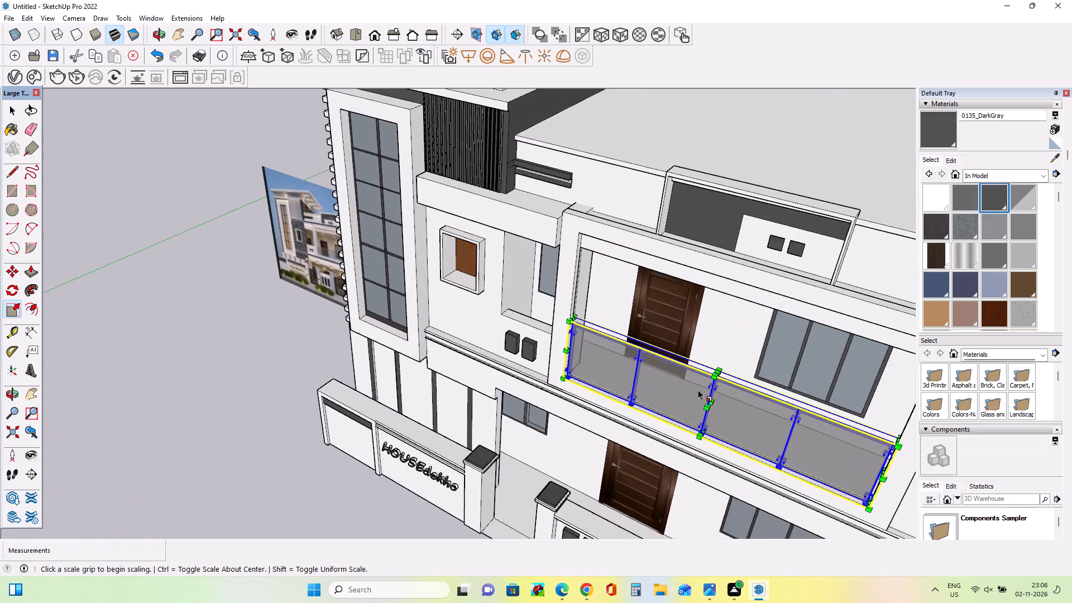
scroll(698, 390, "up", 3)
left_click_drag(721, 366, 719, 401)
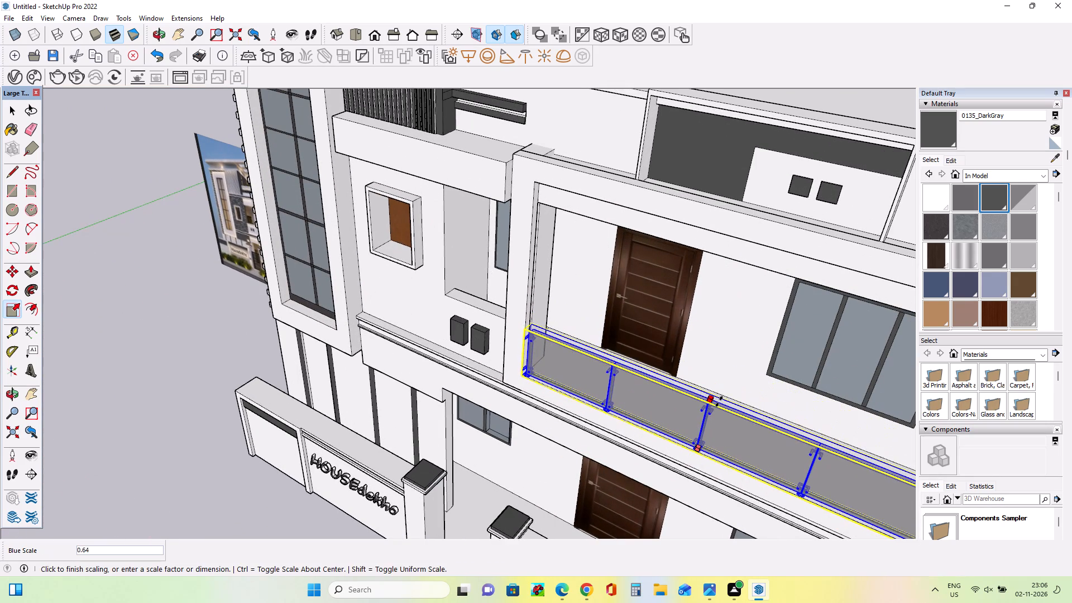
left_click_drag(719, 401, 716, 389)
Scale the railing's depth along the green axis to about 0.14 so it becomes a thin straight run.
scroll(539, 390, "down", 14)
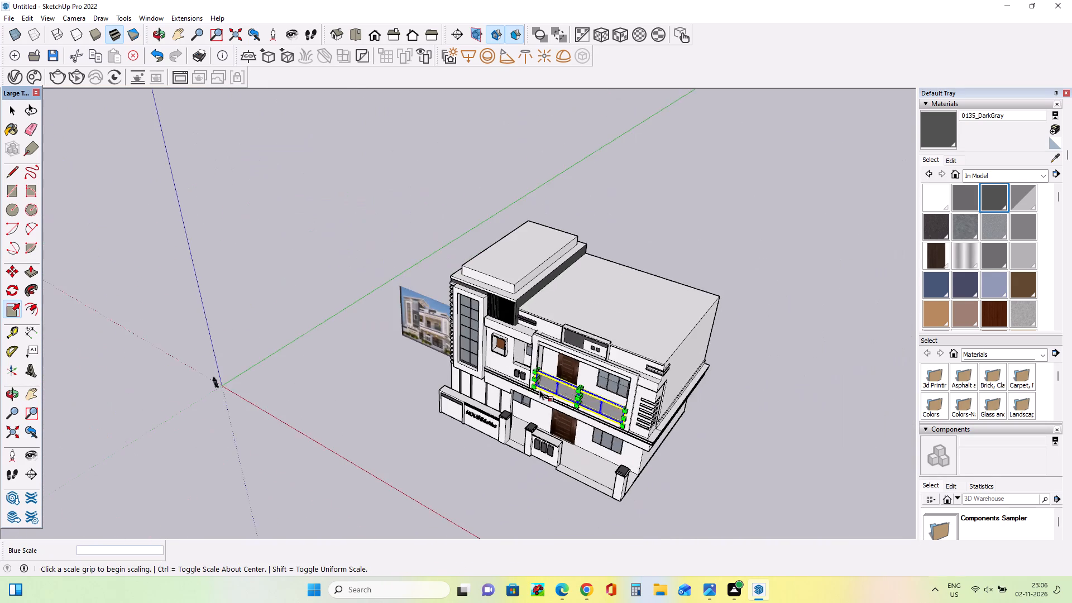
middle_click_drag(573, 375, 669, 195)
scroll(649, 358, "up", 7)
middle_click_drag(608, 405, 746, 401)
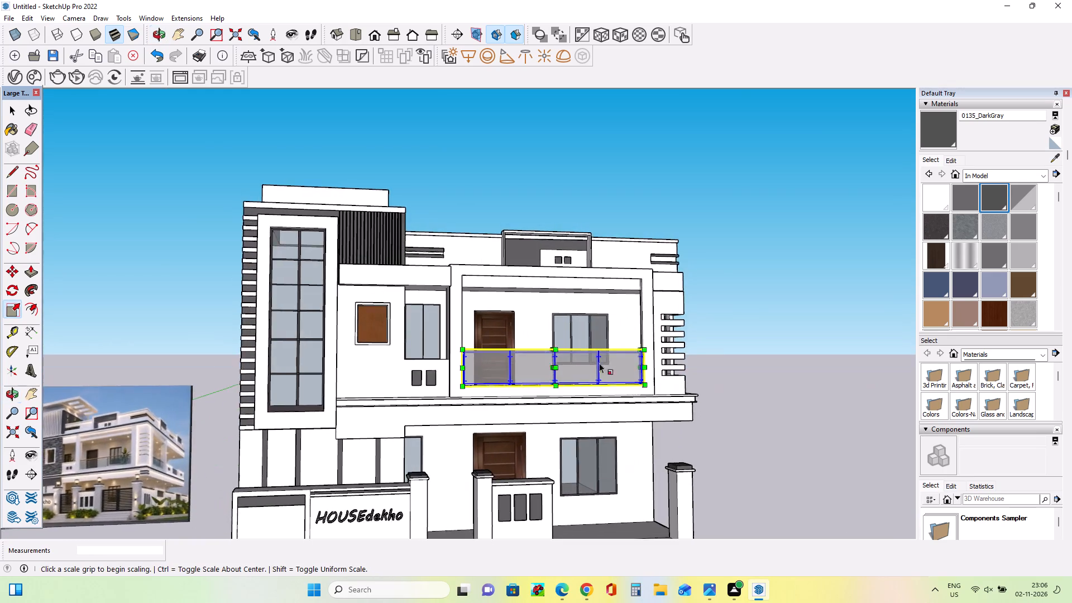
scroll(530, 353, "up", 9)
middle_click_drag(575, 415, 582, 485)
scroll(559, 405, "up", 3)
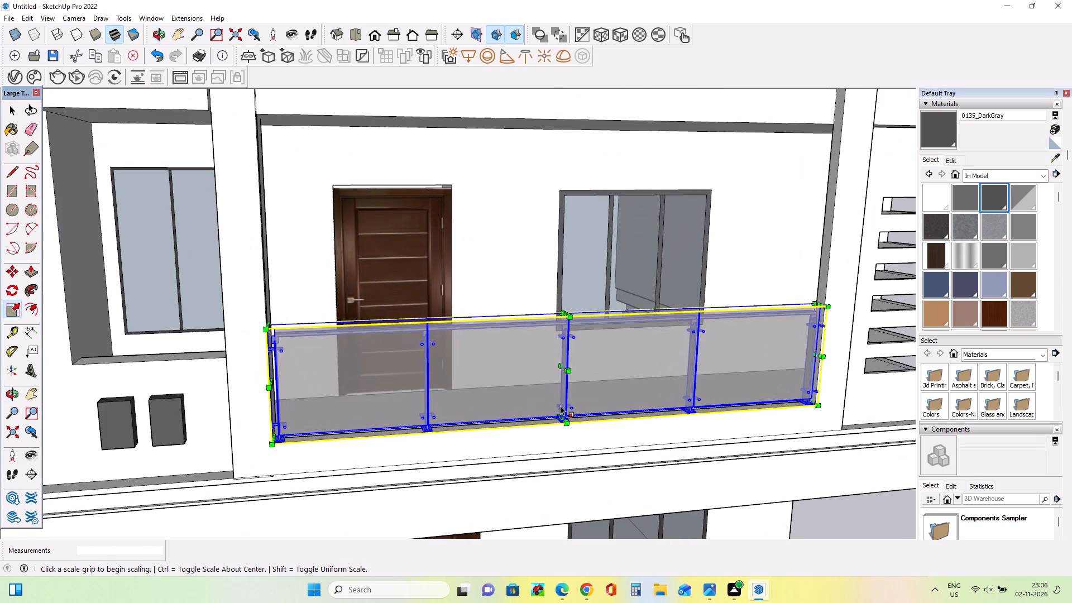
left_click(569, 362)
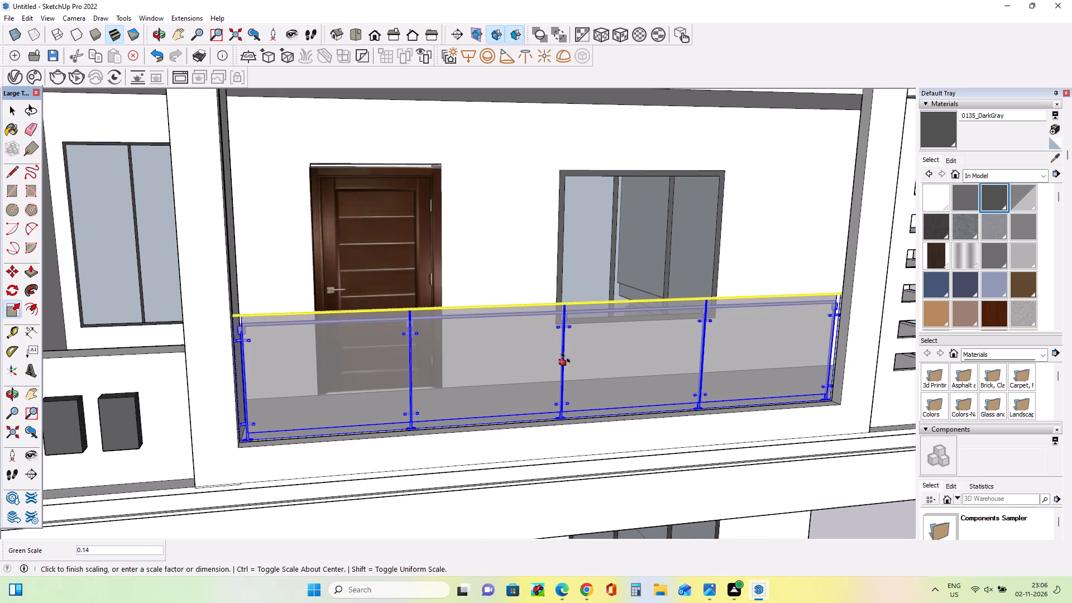
Move the glass railing about 1' 1 5/8" so its end base sits on the balcony's front edge, and deselect it.
middle_click_drag(527, 418, 499, 462)
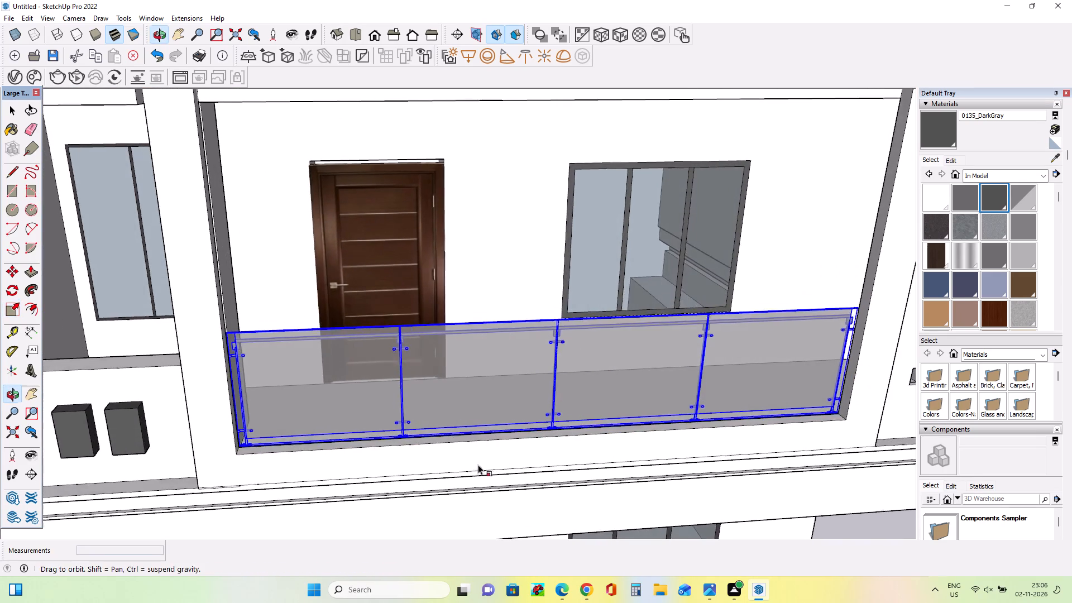
scroll(238, 447, "up", 7)
middle_click_drag(248, 470, 190, 477)
middle_click_drag(190, 477, 180, 555)
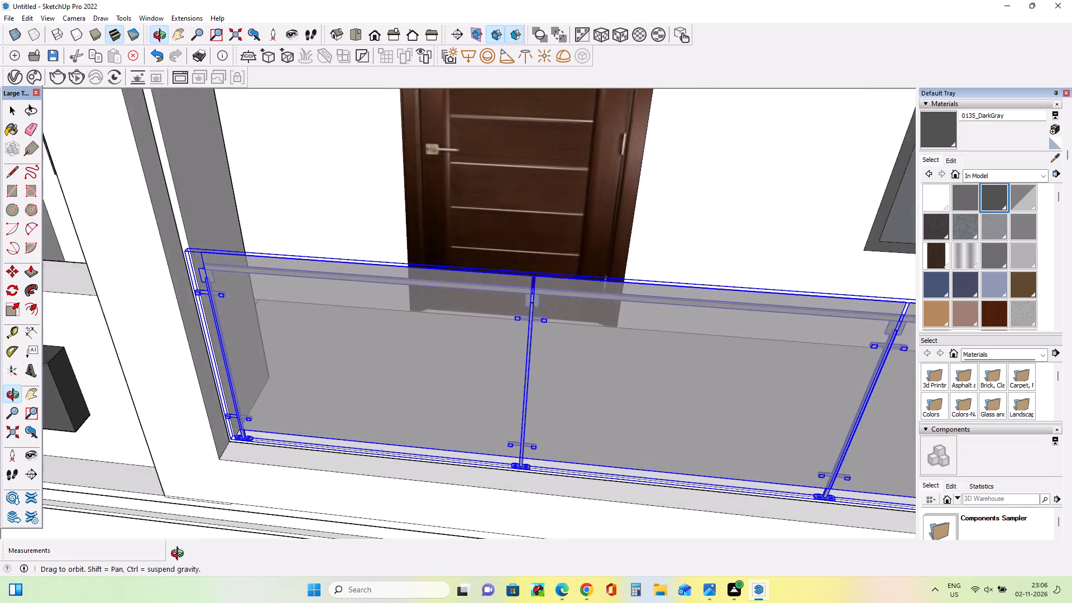
middle_click_drag(180, 555, 212, 457)
scroll(210, 453, "down", 14)
middle_click_drag(209, 451, 211, 449)
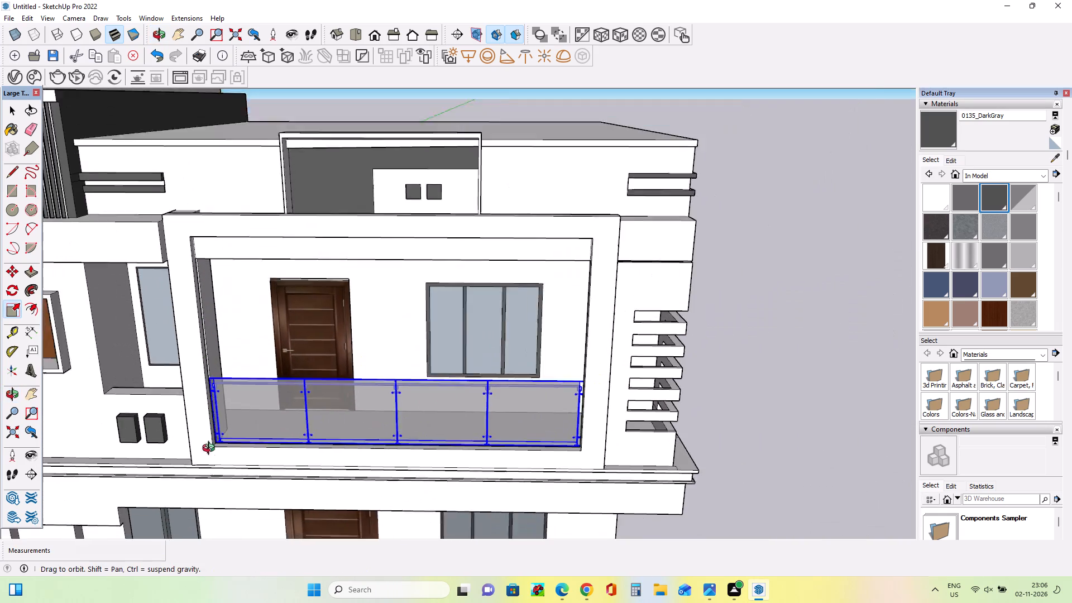
middle_click_drag(211, 449, 284, 329)
scroll(443, 404, "up", 4)
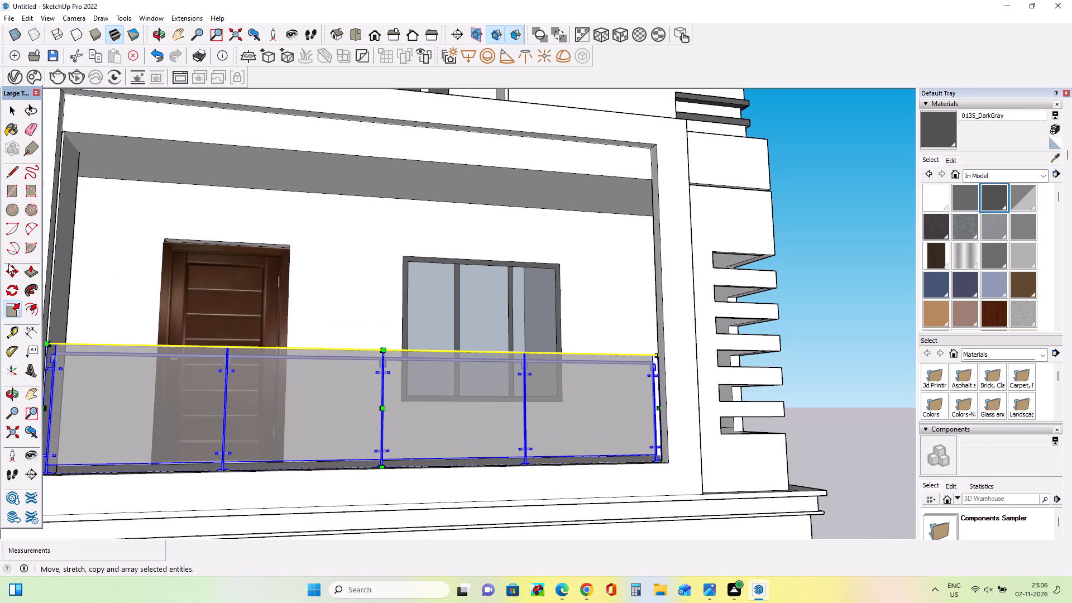
left_click(10, 262)
left_click(660, 458)
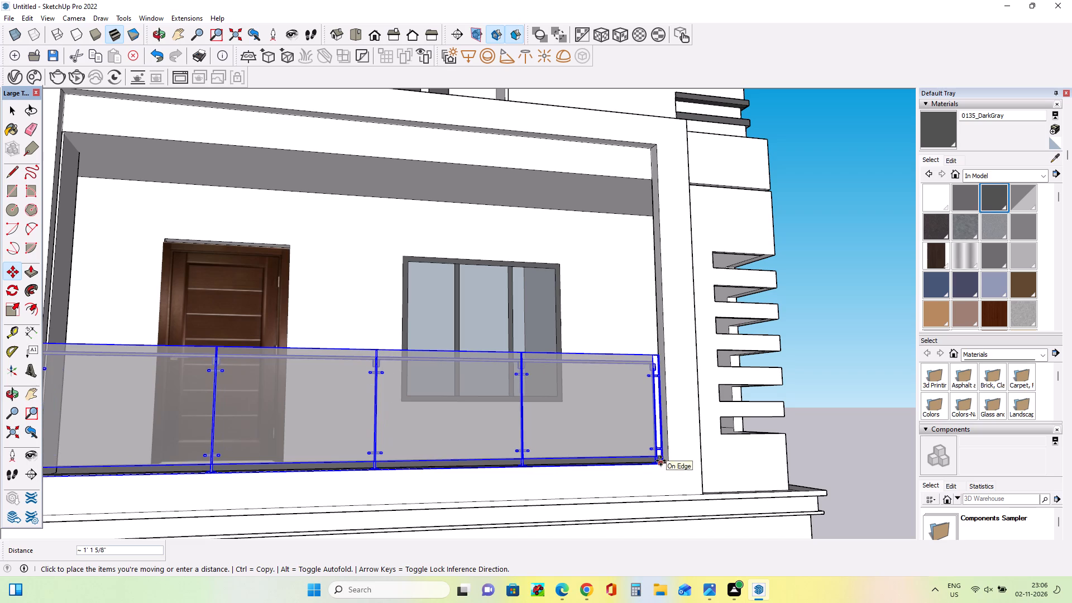
scroll(582, 414, "down", 10)
middle_click_drag(580, 420, 566, 466)
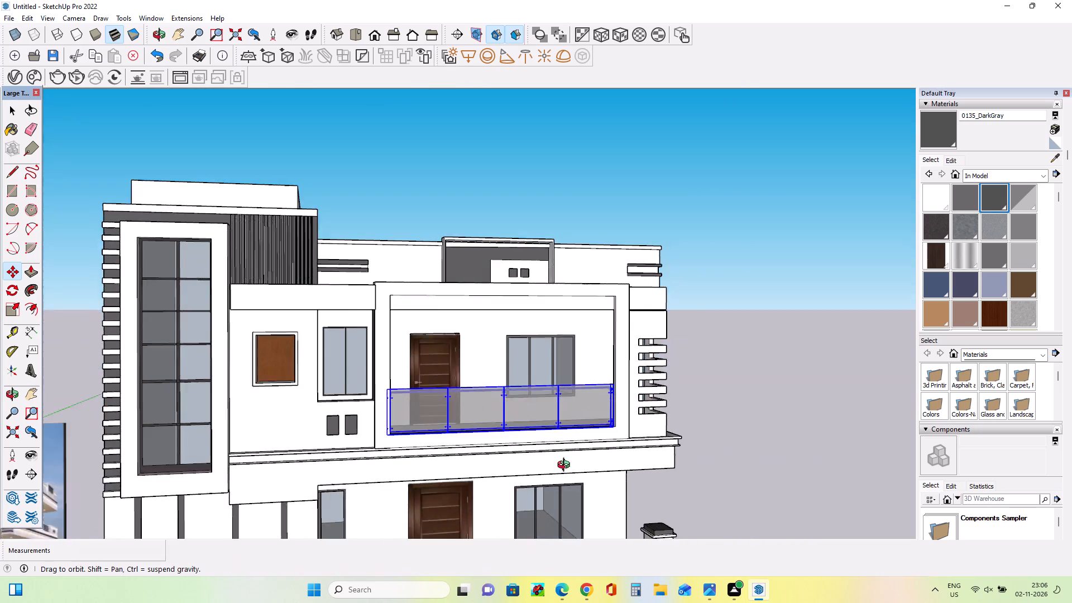
middle_click_drag(566, 466, 515, 541)
left_click(10, 112)
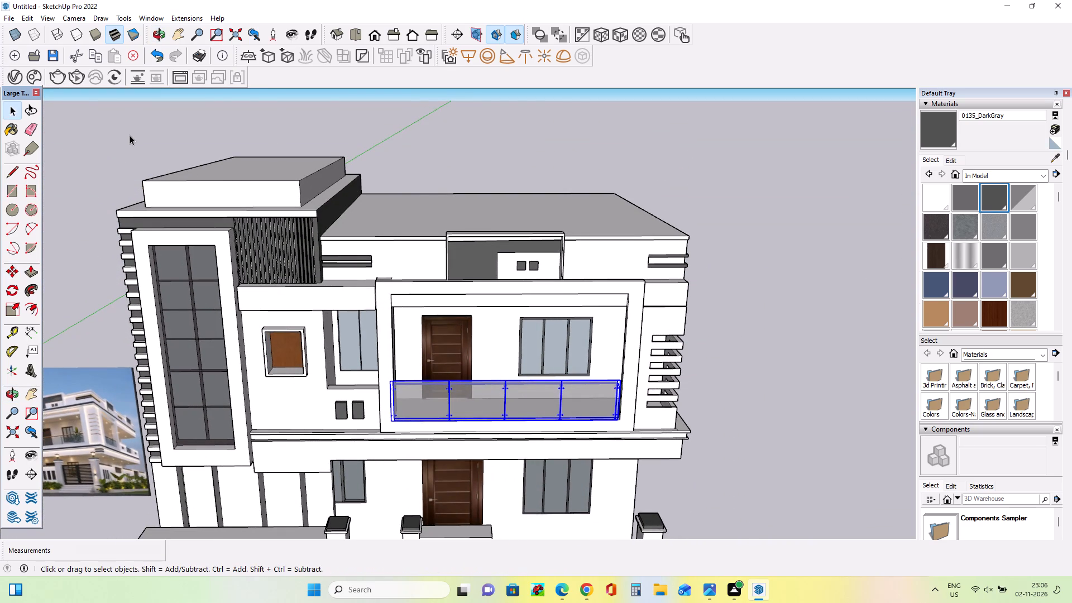
double_click(130, 135)
Examine the whole front elevation against the reference photo, especially the roof canopy over the stair tower.
middle_click_drag(283, 232, 300, 161)
scroll(300, 161, "down", 7)
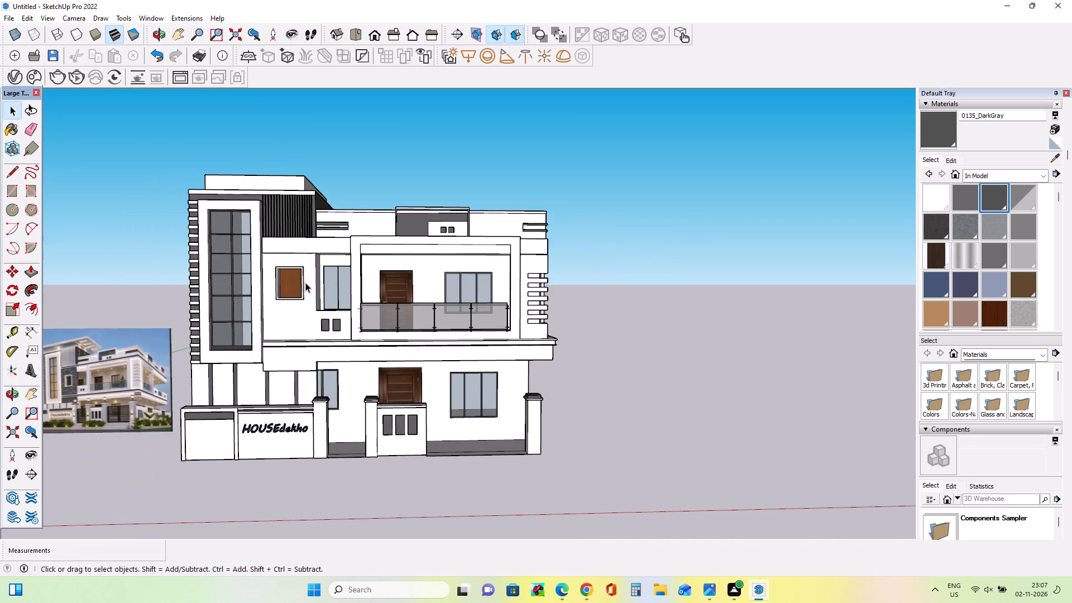
scroll(281, 264, "up", 3)
middle_click_drag(285, 279, 293, 293)
scroll(123, 294, "up", 3)
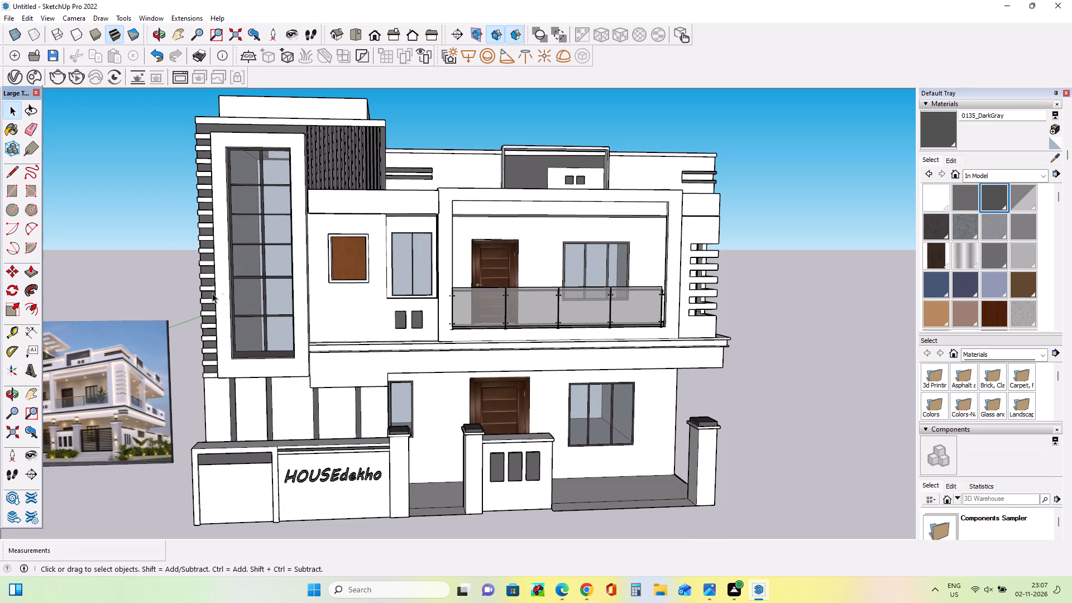
middle_click_drag(223, 301, 226, 315)
middle_click(207, 304)
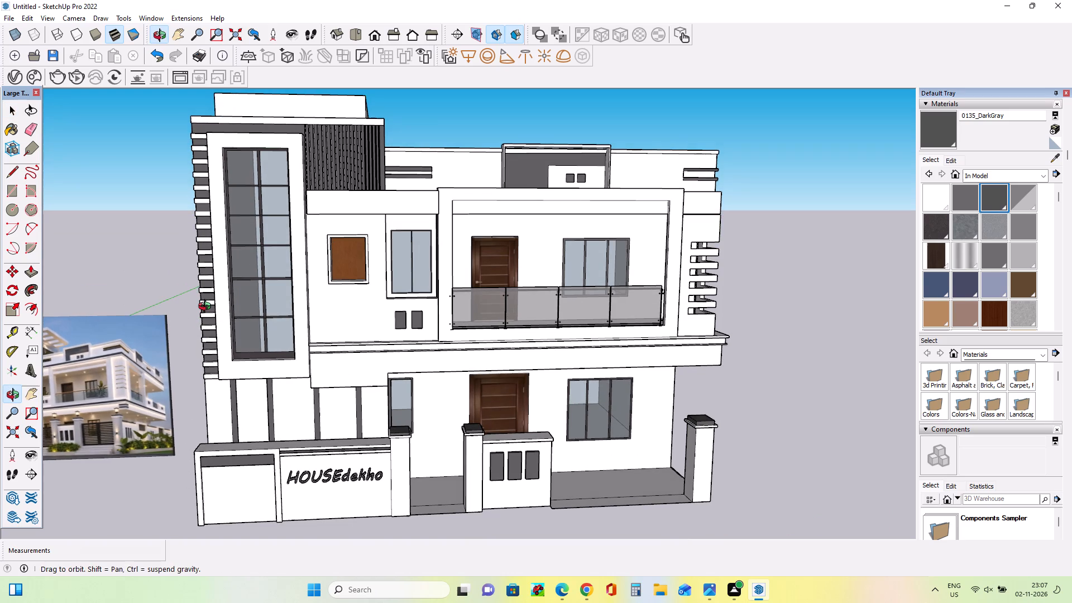
scroll(207, 308, "down", 2)
middle_click_drag(360, 313, 359, 325)
scroll(361, 325, "down", 2)
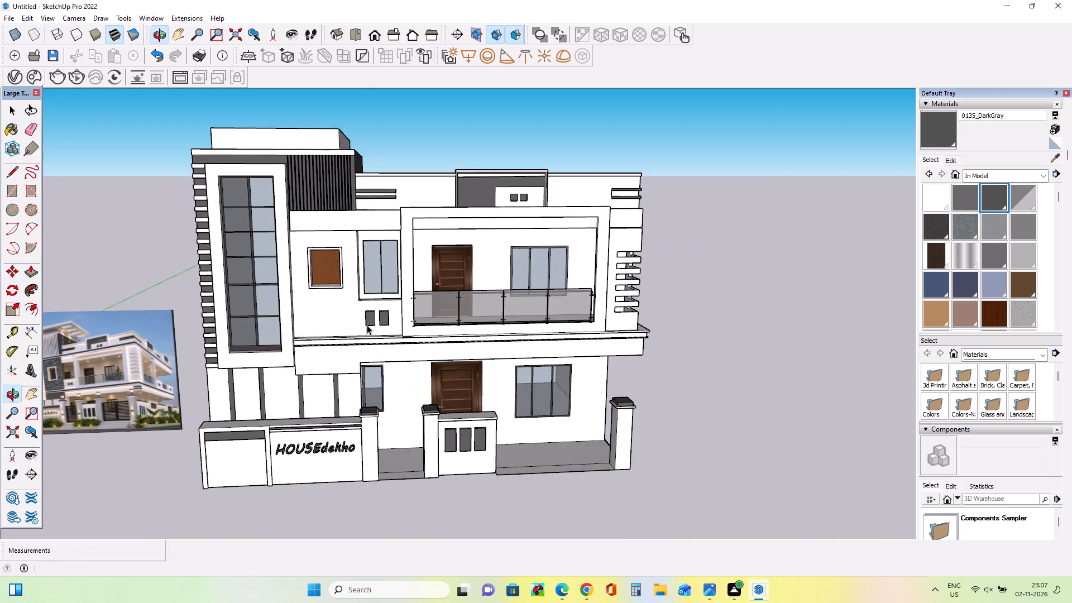
scroll(367, 325, "down", 2)
middle_click_drag(305, 199, 300, 249)
scroll(159, 316, "up", 6)
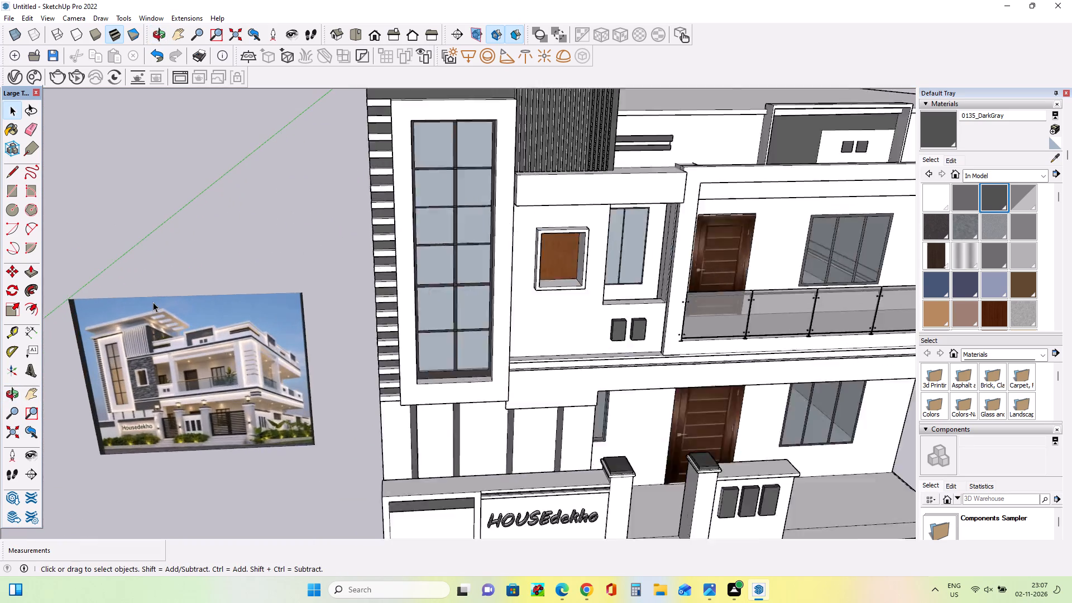
scroll(153, 302, "up", 8)
scroll(125, 313, "down", 12)
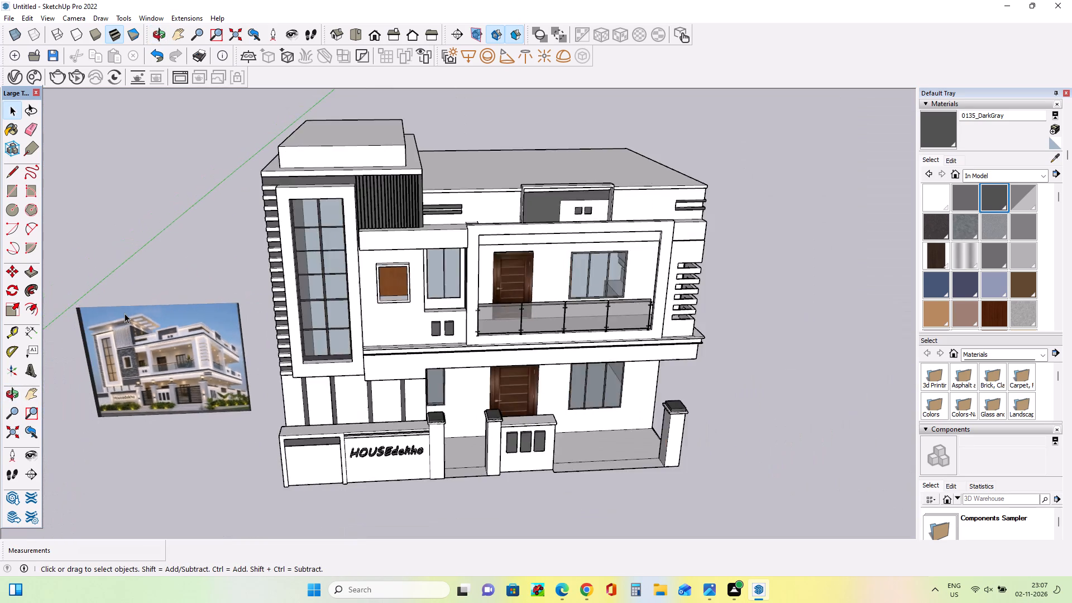
Offset the top face of the stair tower's roof box outward to form an overhanging border on all sides.
scroll(125, 313, "down", 5)
middle_click_drag(339, 245, 347, 298)
scroll(197, 176, "up", 5)
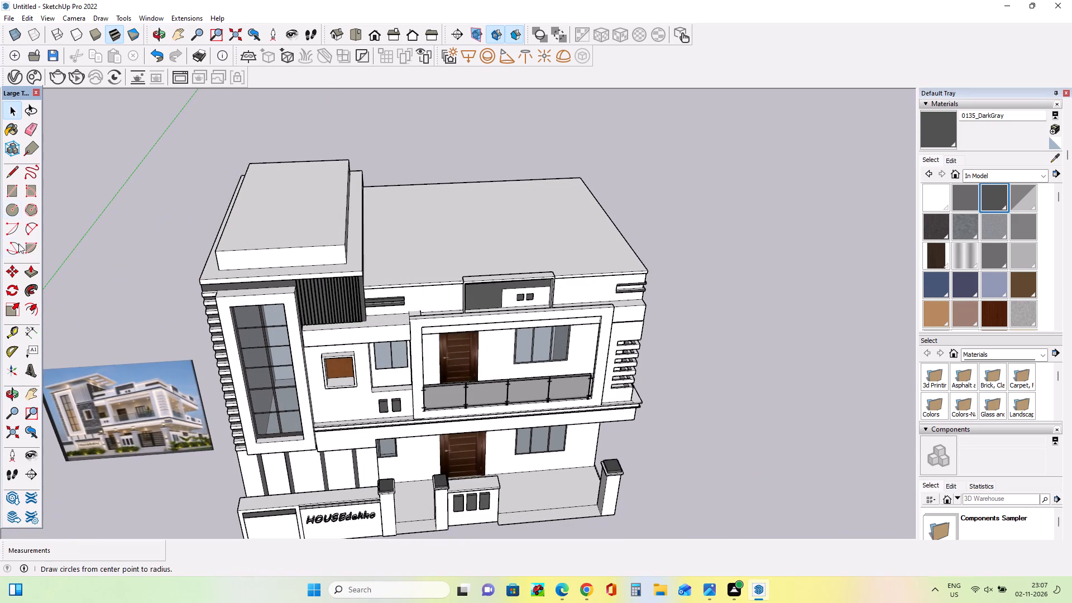
left_click(28, 310)
left_click_drag(302, 216, 344, 232)
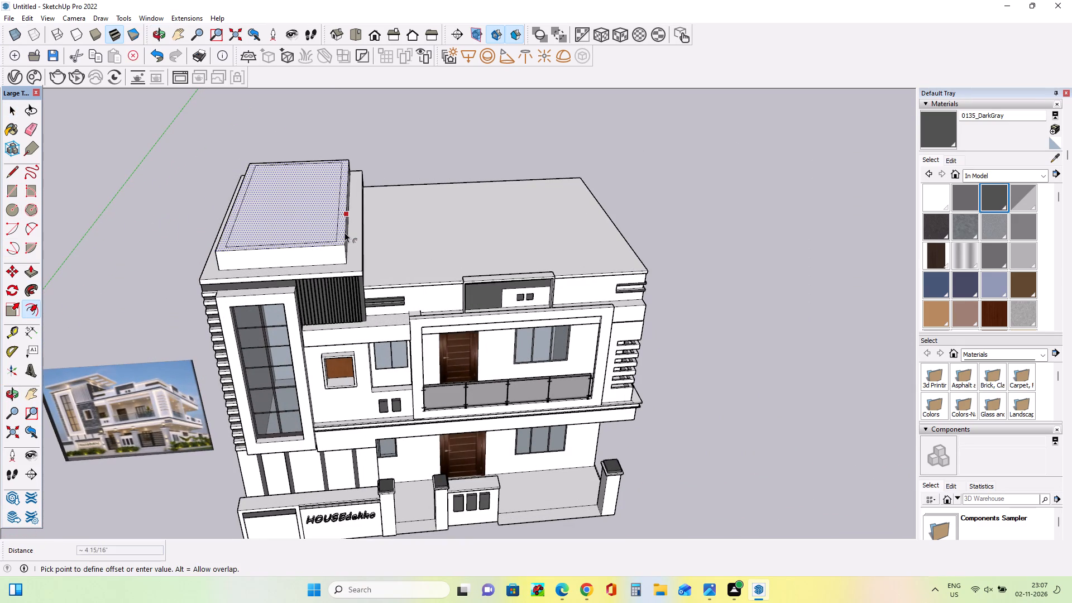
left_click_drag(344, 232, 355, 237)
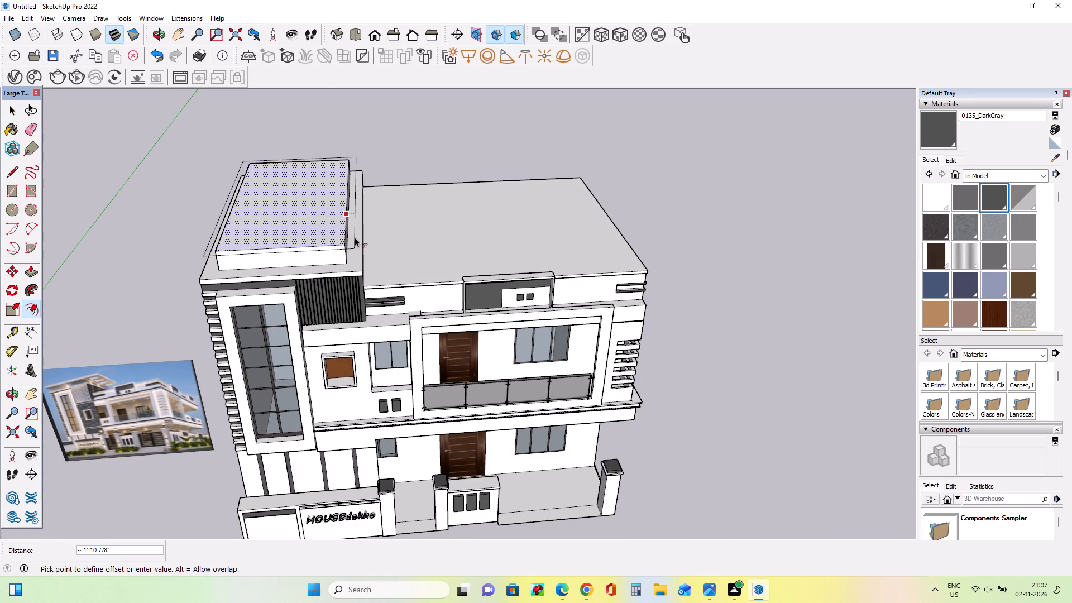
left_click_drag(355, 237, 356, 238)
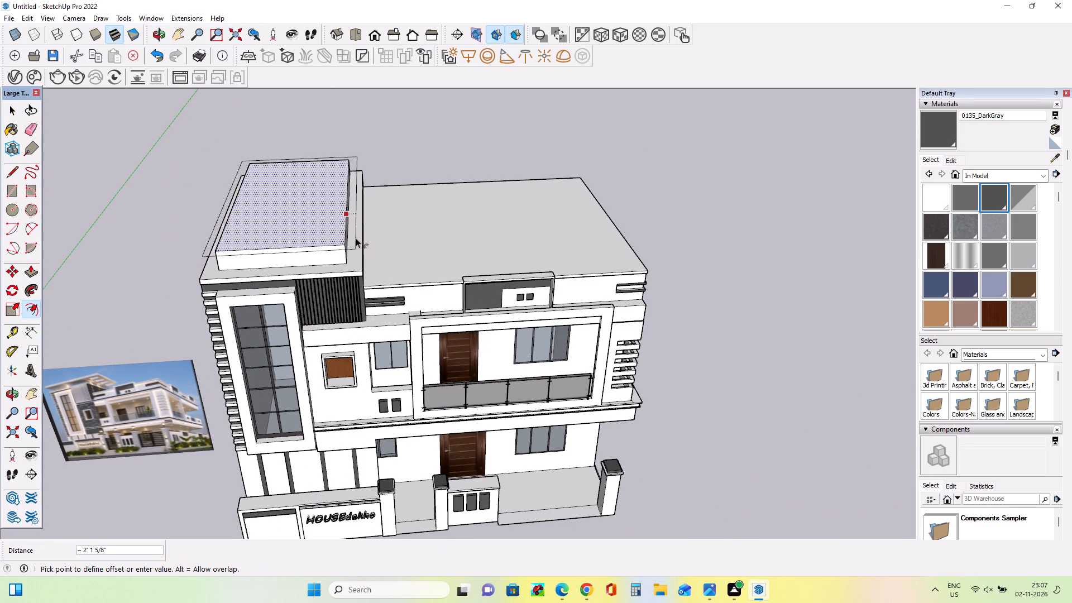
left_click_drag(356, 238, 357, 243)
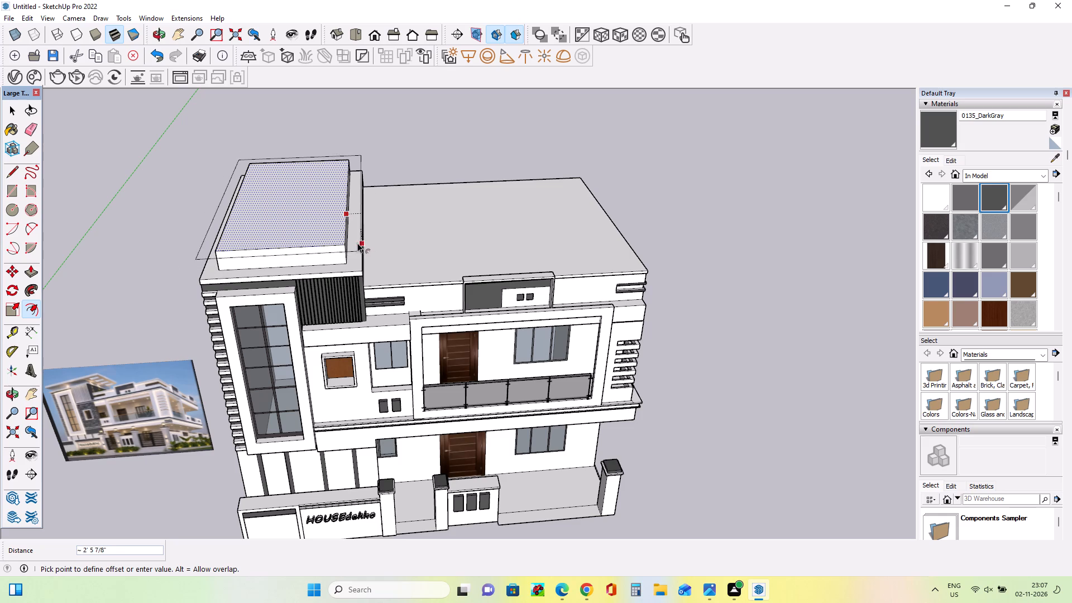
left_click_drag(357, 243, 352, 243)
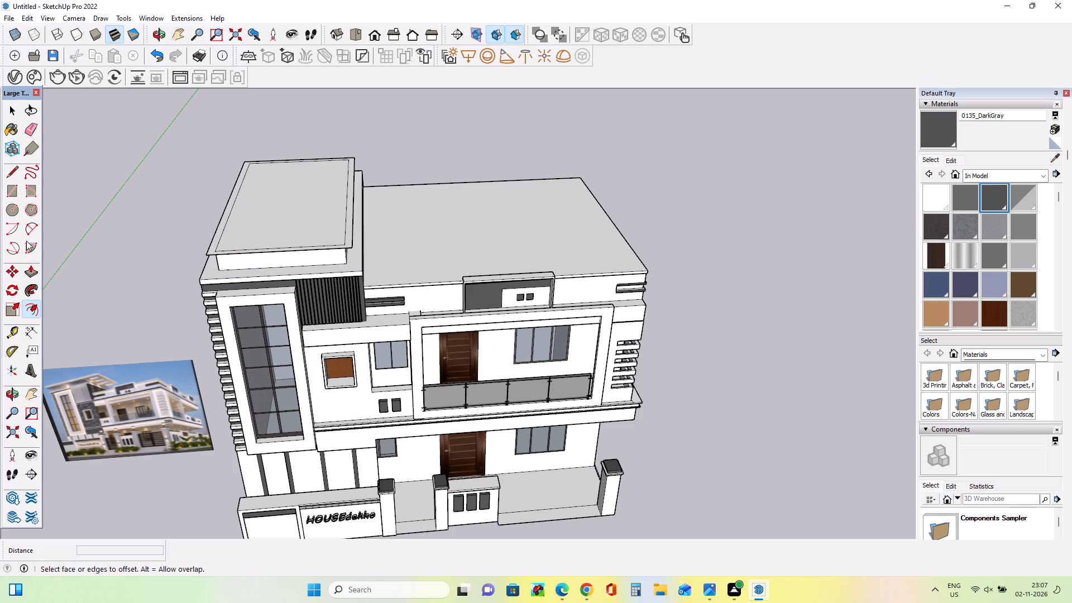
Extrude the overhanging border and the enclosed top face upward about 1' 8 13/16" to form a roof slab.
left_click(26, 269)
left_click_drag(348, 243, 348, 242)
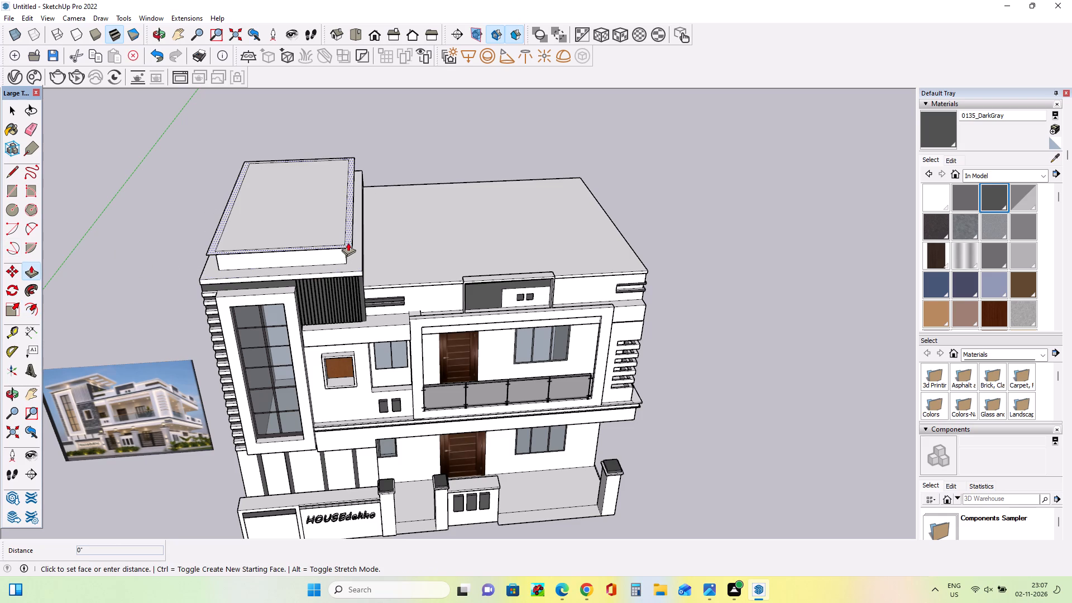
left_click_drag(348, 242, 347, 236)
left_click_drag(322, 217, 354, 224)
Extend the roof slab's side face about 13' 8 5/8" outward so the slab projects over the main roof.
scroll(320, 261, "up", 2)
middle_click_drag(319, 247, 322, 176)
scroll(334, 176, "down", 3)
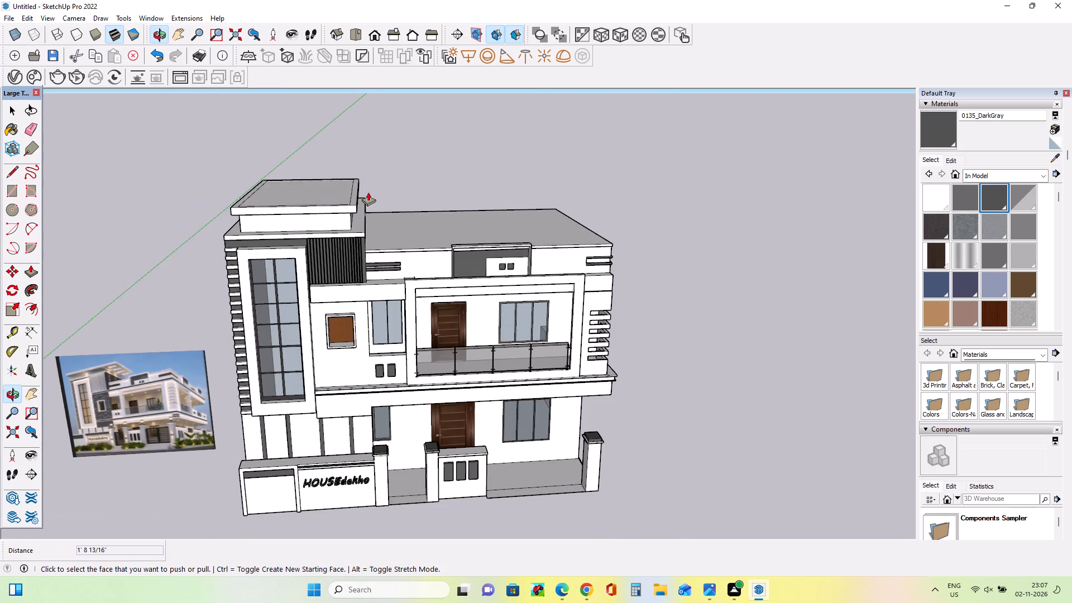
middle_click_drag(368, 192, 272, 186)
scroll(367, 186, "up", 4)
left_click_drag(380, 205, 466, 228)
middle_click_drag(387, 243, 438, 178)
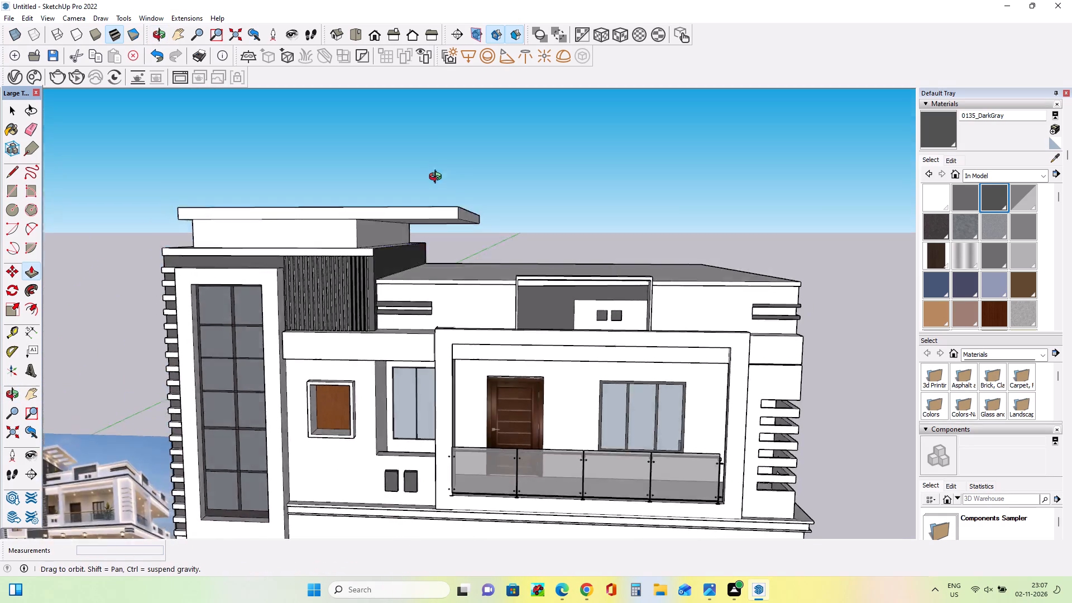
middle_click_drag(438, 178, 454, 189)
scroll(461, 194, "down", 3)
middle_click_drag(465, 207, 483, 161)
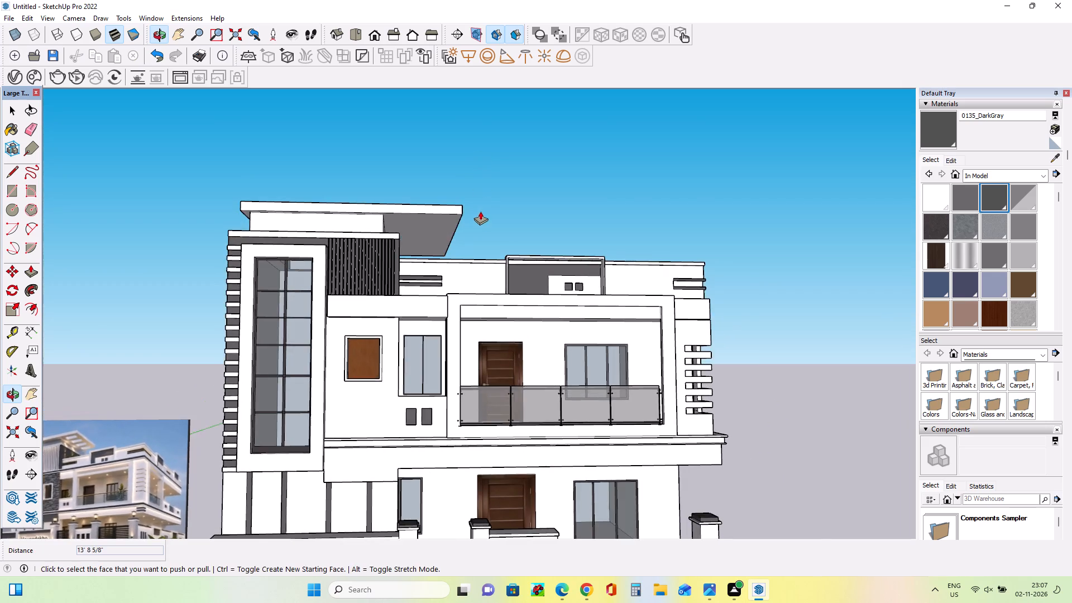
Push the roof slab's outer side face inward about 2' 5 3/8" to shorten its projection over the main roof.
scroll(478, 218, "up", 3)
middle_click_drag(469, 228, 270, 296)
left_click_drag(502, 203, 493, 204)
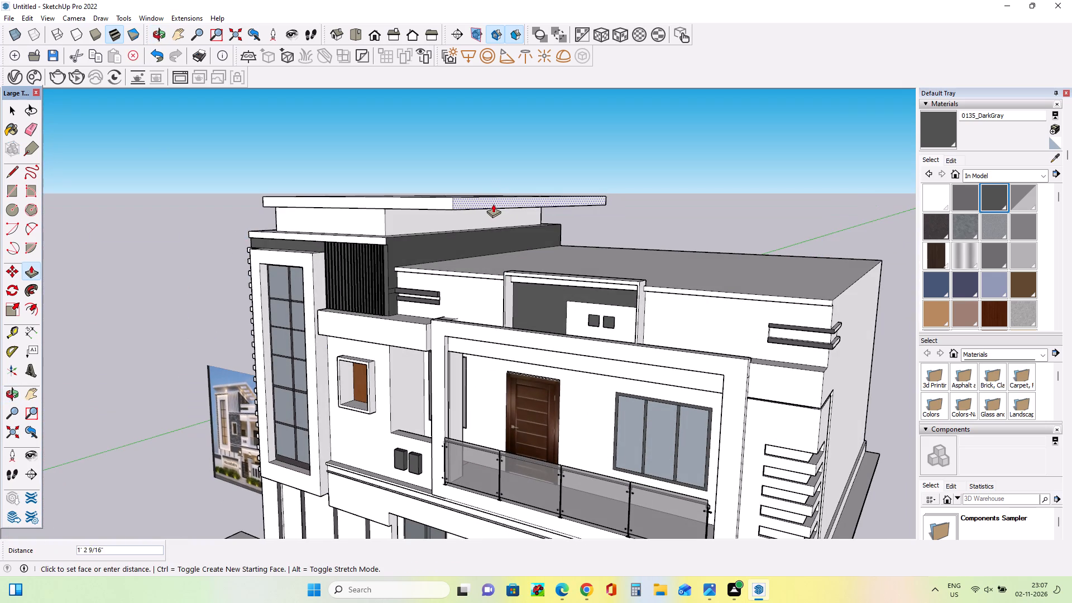
left_click_drag(493, 204, 489, 203)
Erase the leftover border lines on top of the roof slab so it becomes one clean face.
middle_click_drag(463, 254, 563, 156)
scroll(563, 156, "down", 3)
middle_click_drag(514, 251, 523, 280)
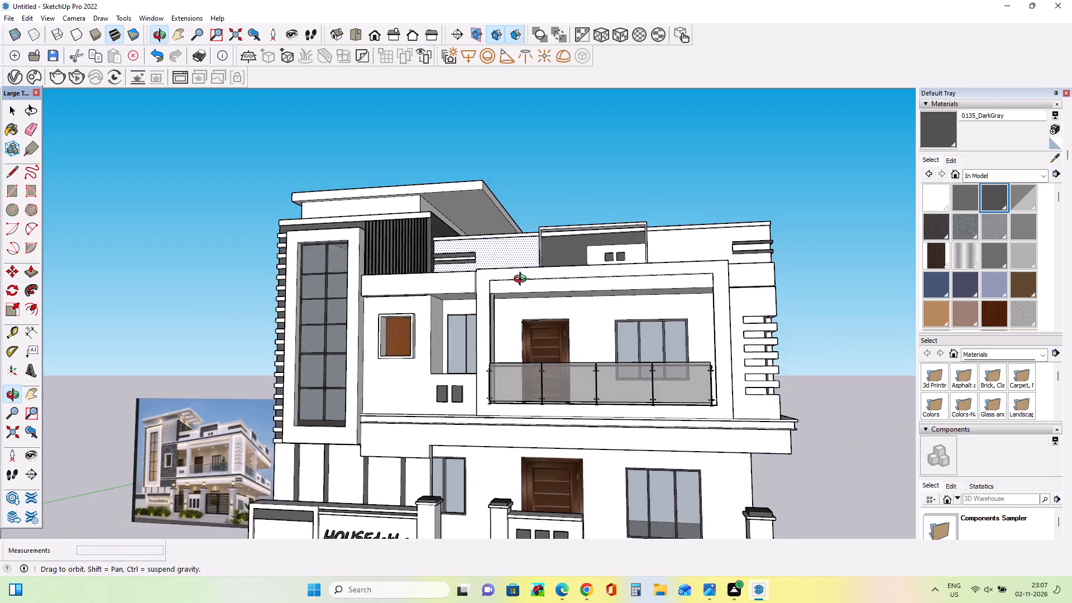
middle_click_drag(523, 280, 524, 284)
scroll(524, 284, "down", 1)
middle_click_drag(520, 252, 525, 332)
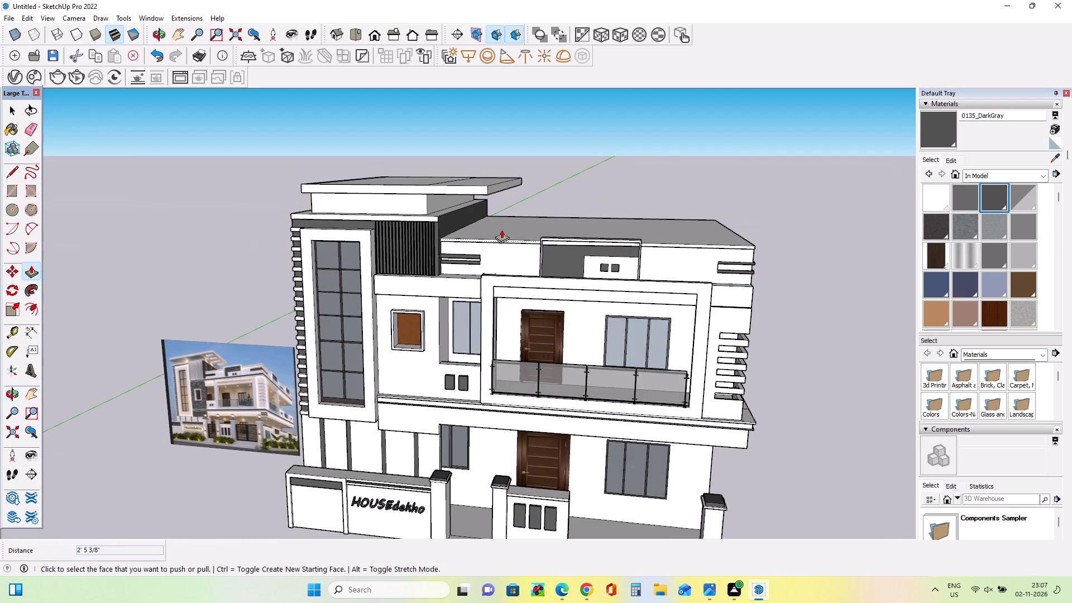
scroll(491, 203, "up", 3)
middle_click_drag(494, 220, 499, 340)
middle_click_drag(402, 169, 409, 182)
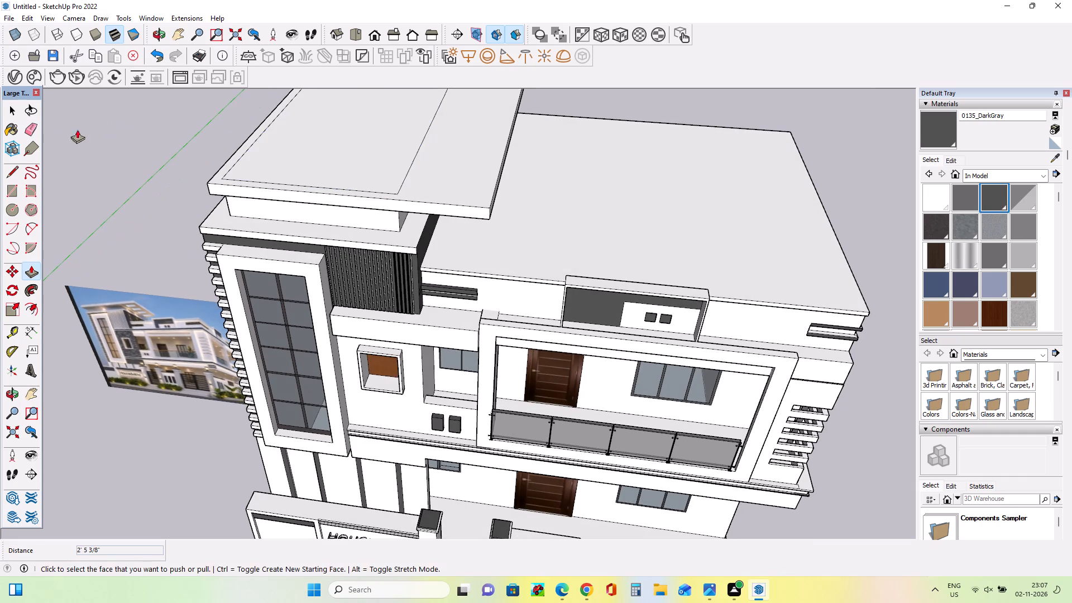
left_click(32, 130)
left_click_drag(412, 171, 401, 183)
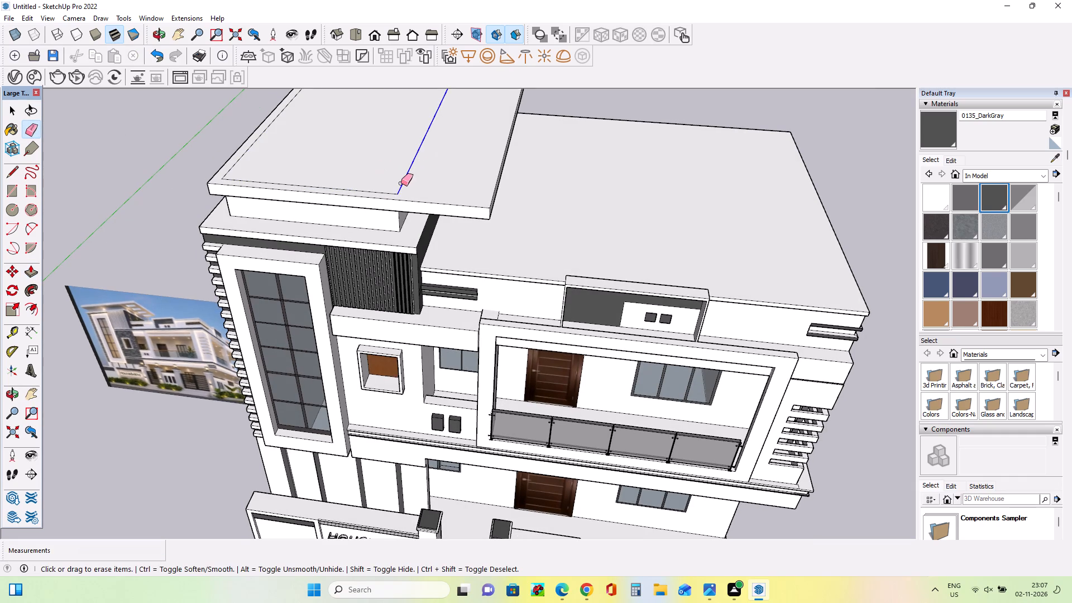
left_click_drag(401, 183, 396, 198)
middle_click_drag(450, 200, 510, 262)
scroll(510, 262, "down", 3)
scroll(307, 165, "down", 4)
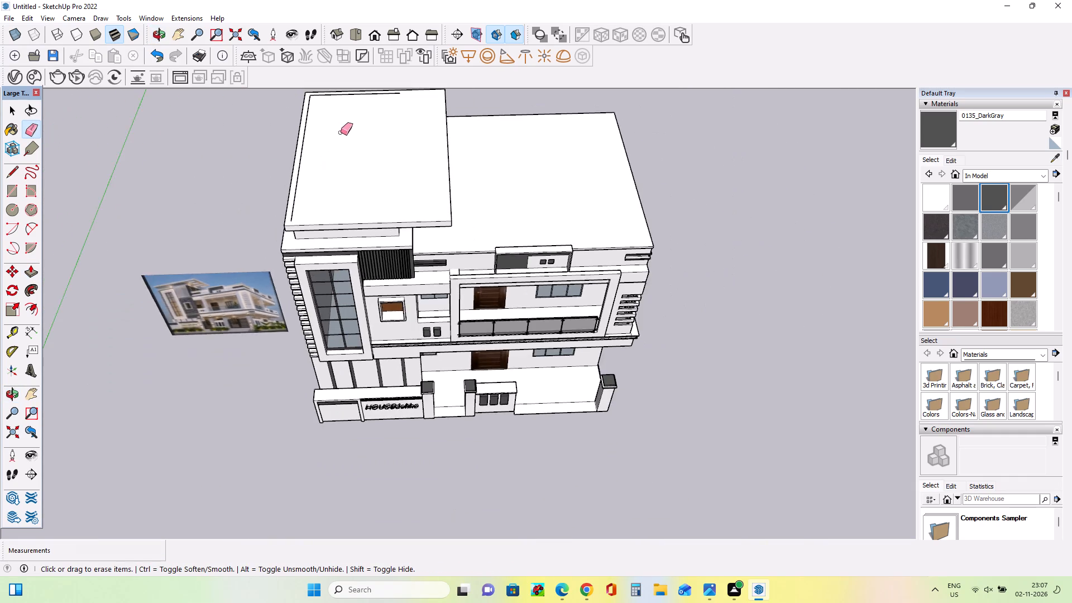
scroll(342, 127, "down", 2)
scroll(329, 104, "up", 9)
left_click_drag(298, 113, 303, 107)
Draw a rectangle about 7' by 5' on top of the roof slab, near the front corner of its projecting side.
scroll(298, 140, "down", 12)
middle_click_drag(317, 206, 350, 49)
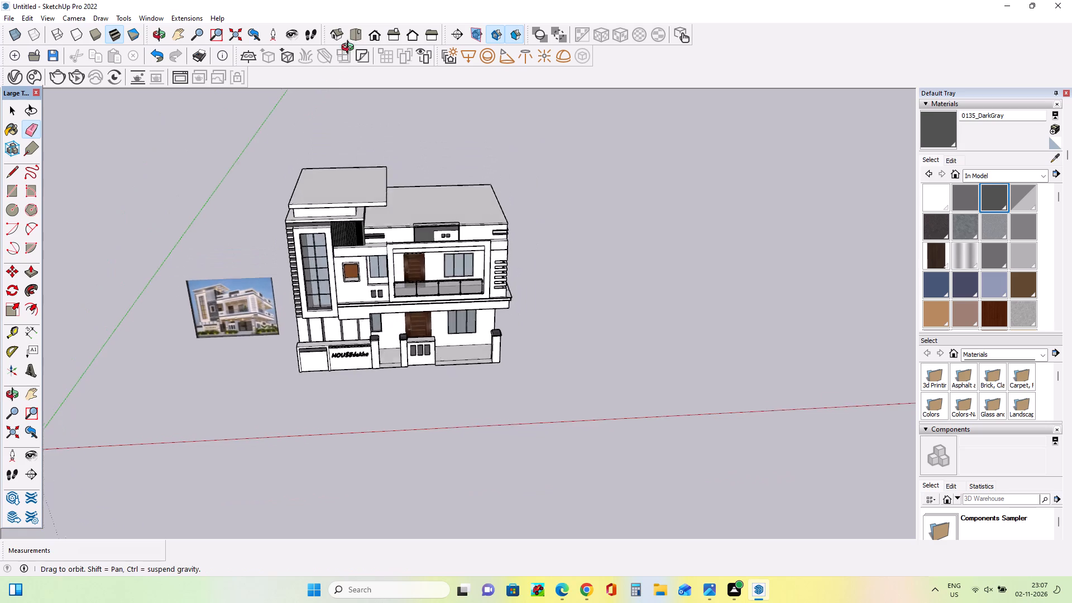
middle_click_drag(350, 49, 357, 36)
scroll(342, 177, "up", 4)
middle_click_drag(349, 194, 346, 109)
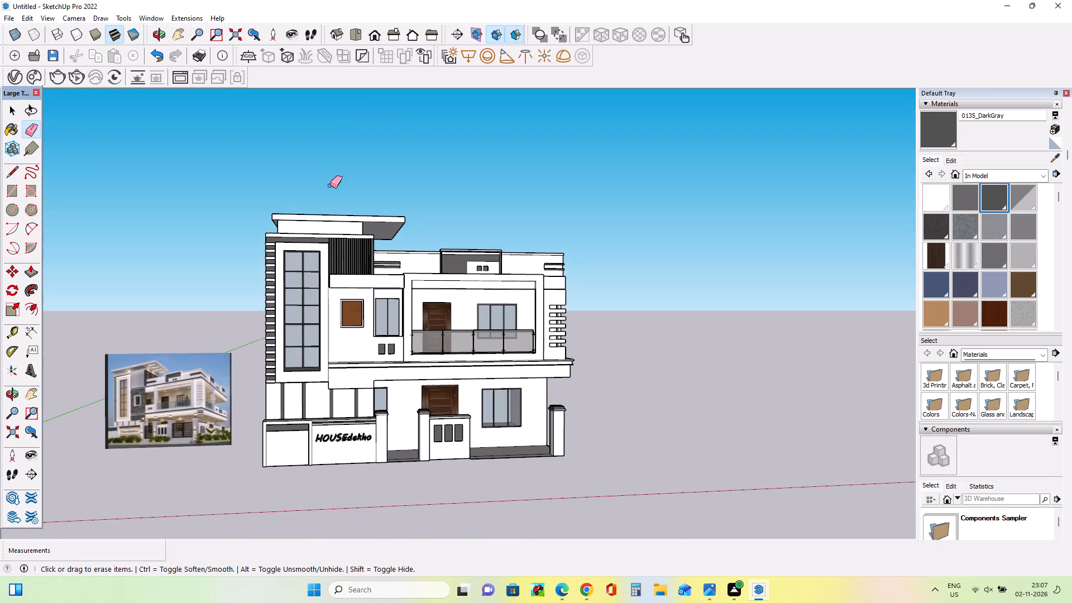
scroll(330, 185, "up", 4)
middle_click_drag(365, 198, 311, 242)
left_click(13, 189)
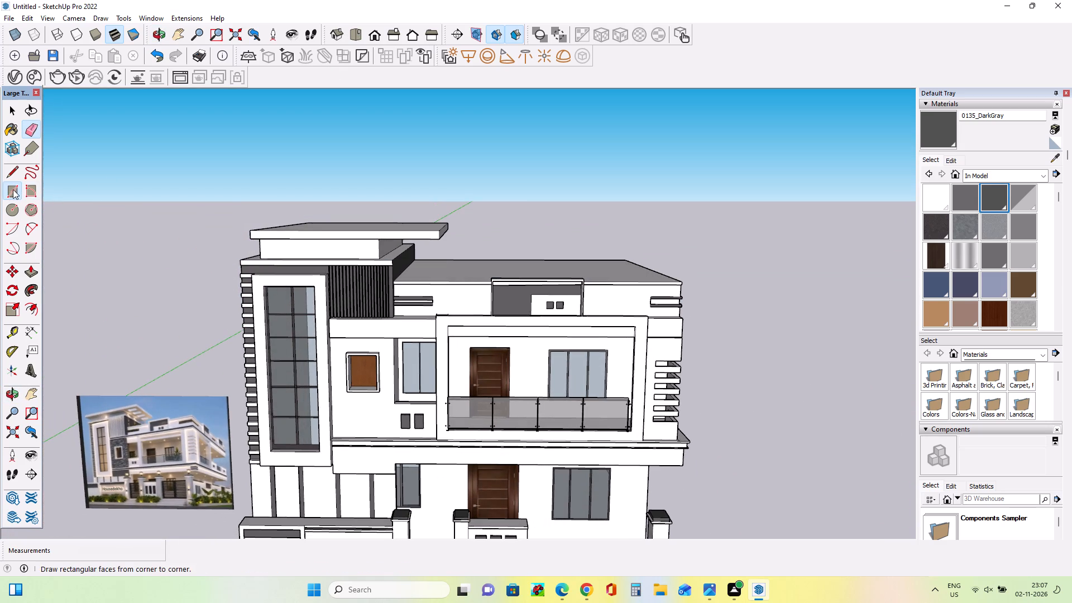
middle_click_drag(329, 197, 344, 345)
scroll(391, 228, "up", 4)
middle_click_drag(409, 279, 403, 245)
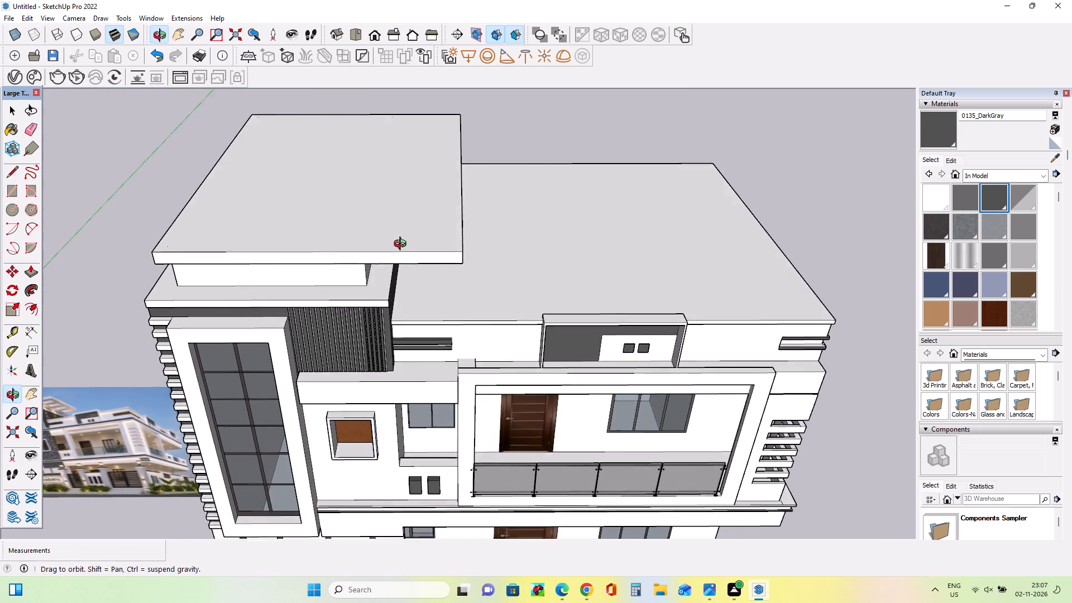
middle_click_drag(403, 245, 403, 242)
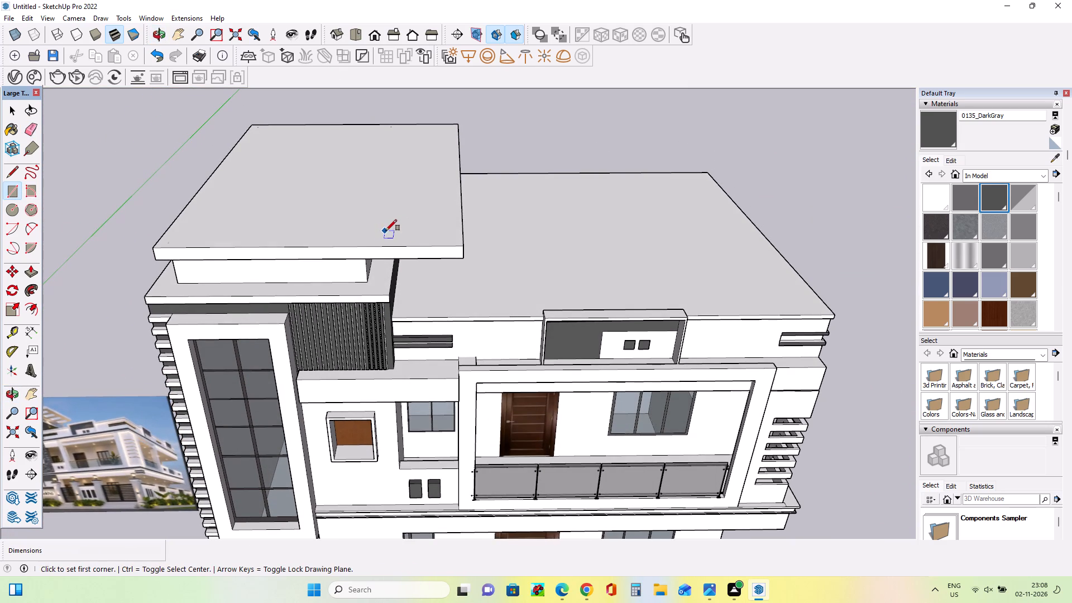
left_click(391, 229)
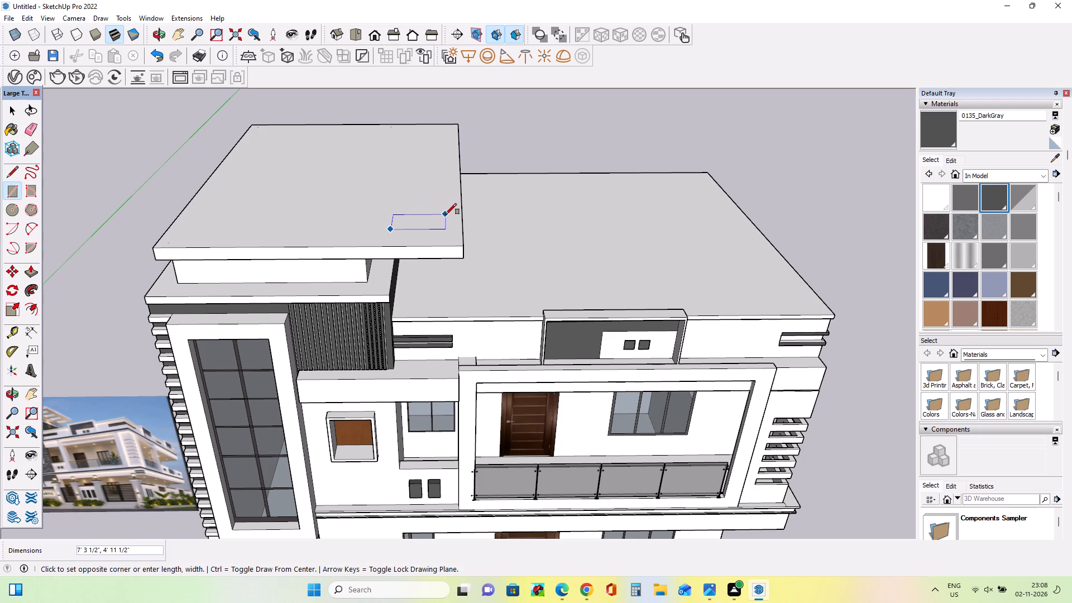
left_click(449, 215)
Copy the rectangle's outline twice toward the back along the slab's projecting edge, the second copy about 7' 4" beyond the first.
middle_click_drag(458, 257, 478, 304)
middle_click_drag(444, 275, 448, 286)
left_click(17, 114)
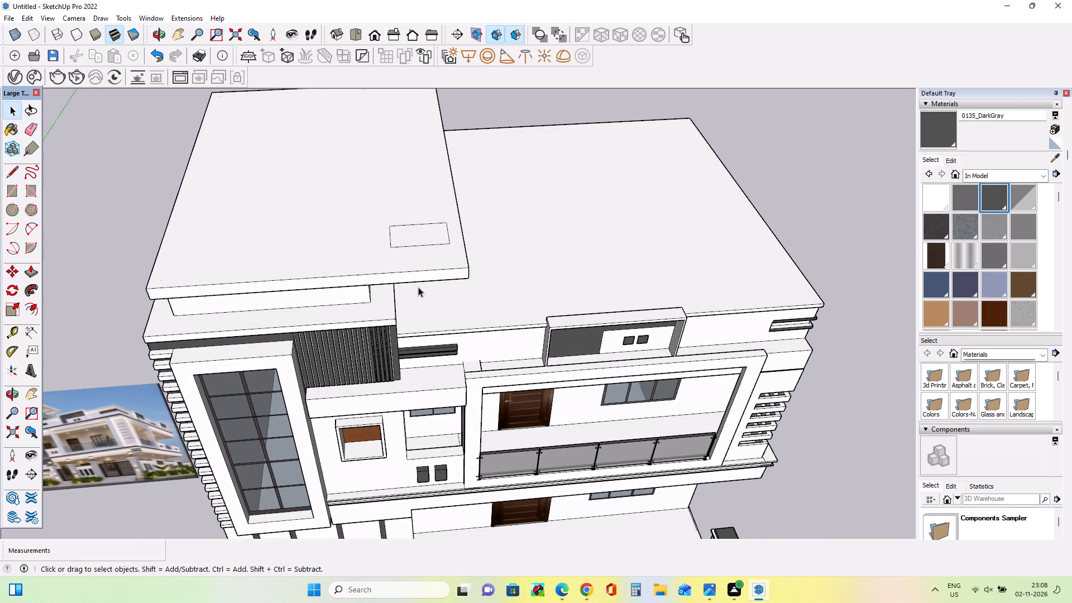
left_click(409, 245, "ctrl")
left_click(415, 224, "ctrl")
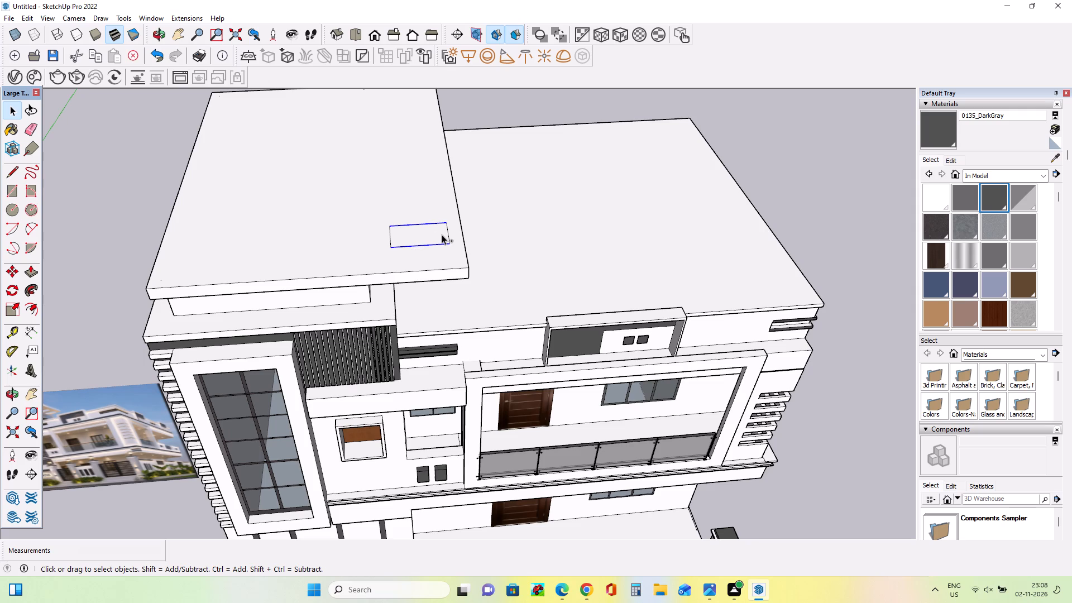
left_click(449, 240, "ctrl")
left_click(391, 247, "ctrl")
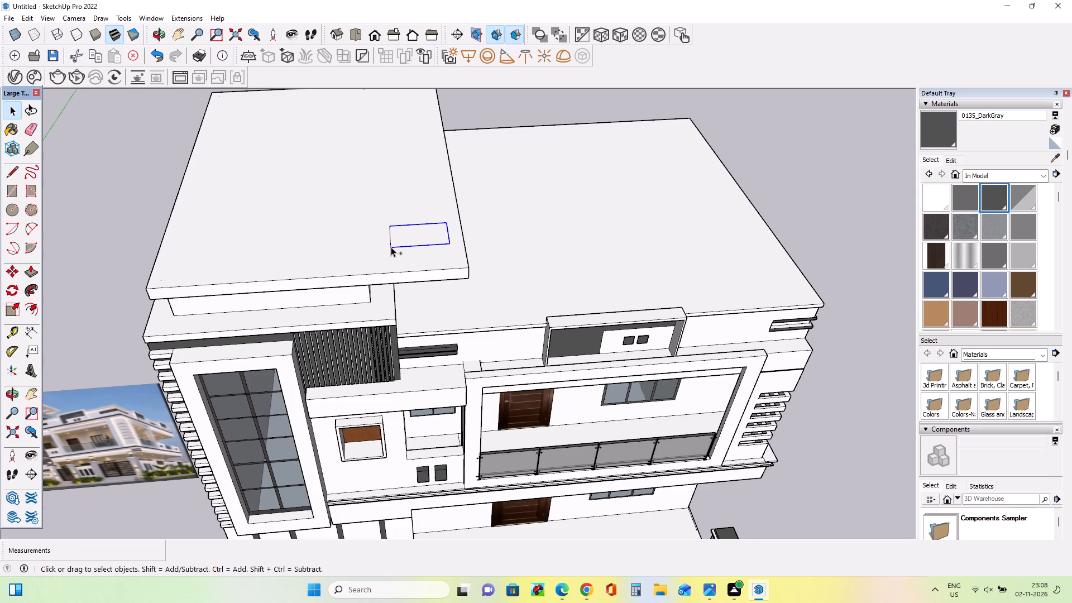
left_click(391, 240, "ctrl")
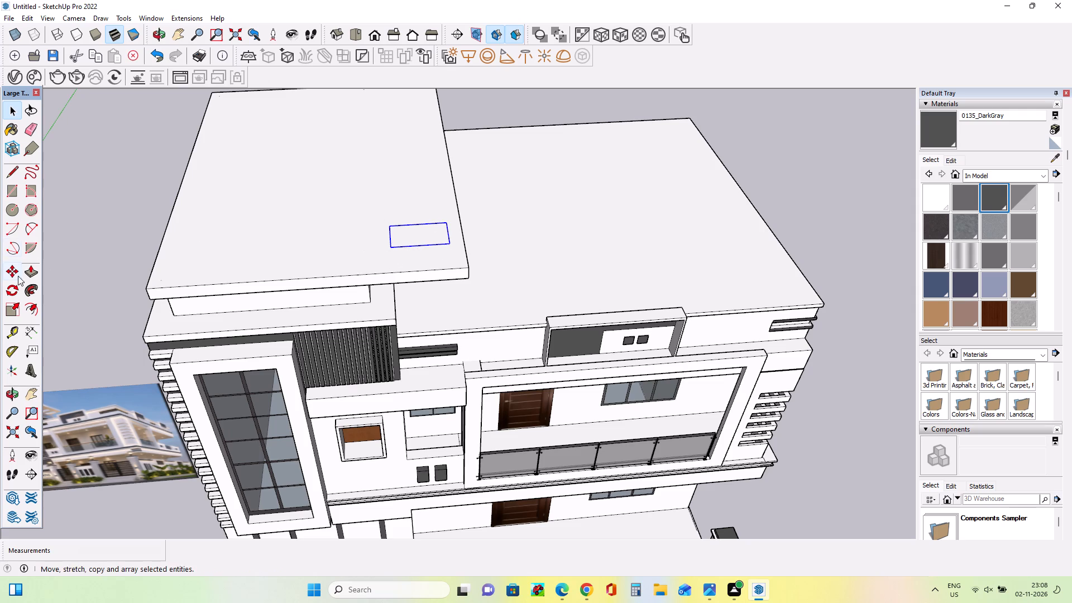
left_click(15, 273)
left_click(391, 229)
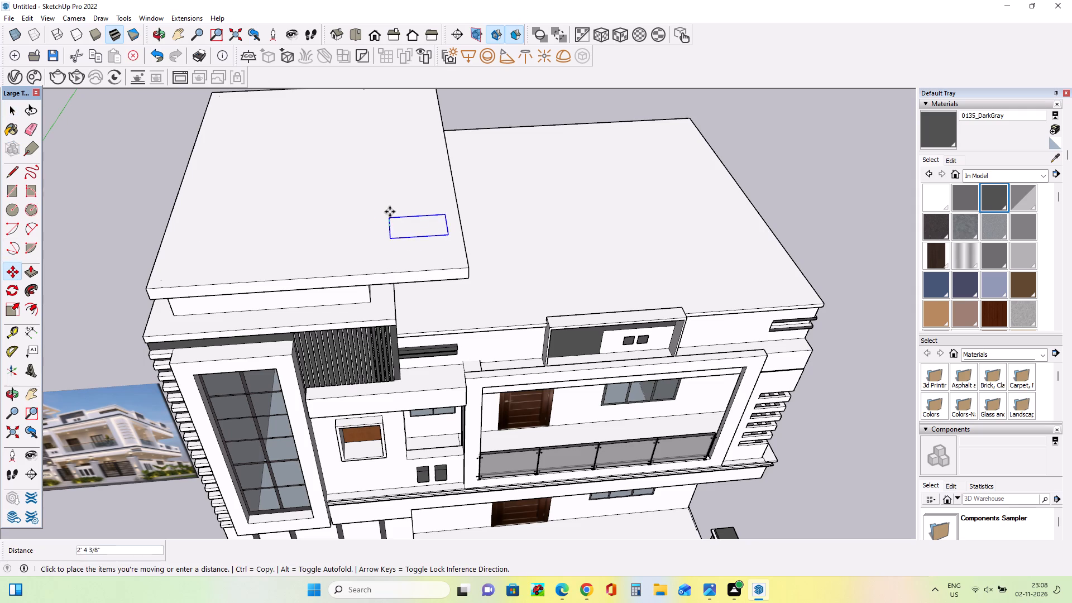
left_click(386, 196)
left_click(386, 196)
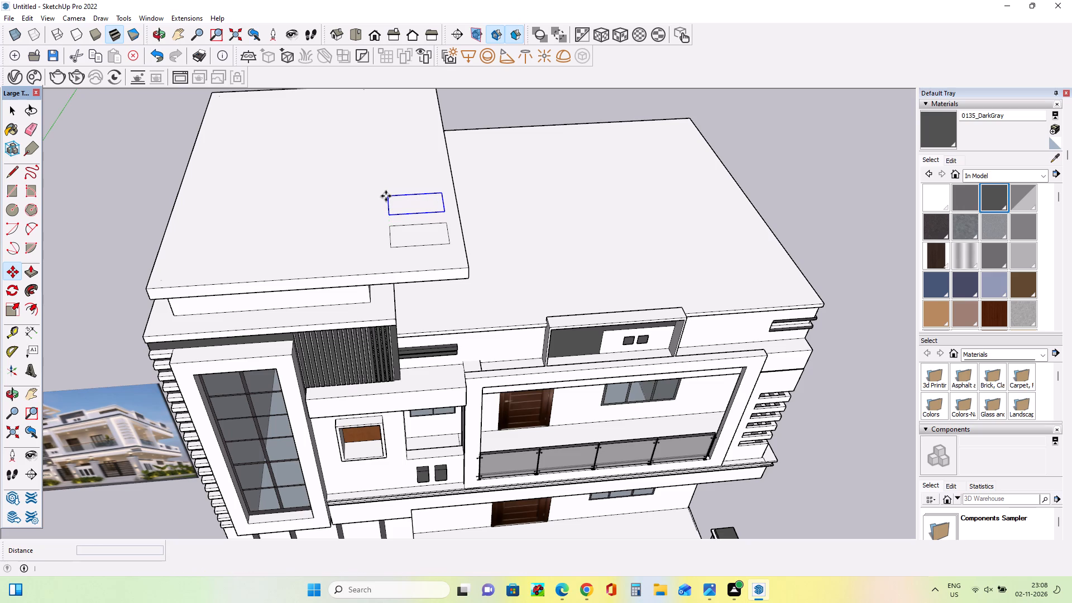
left_click(382, 169)
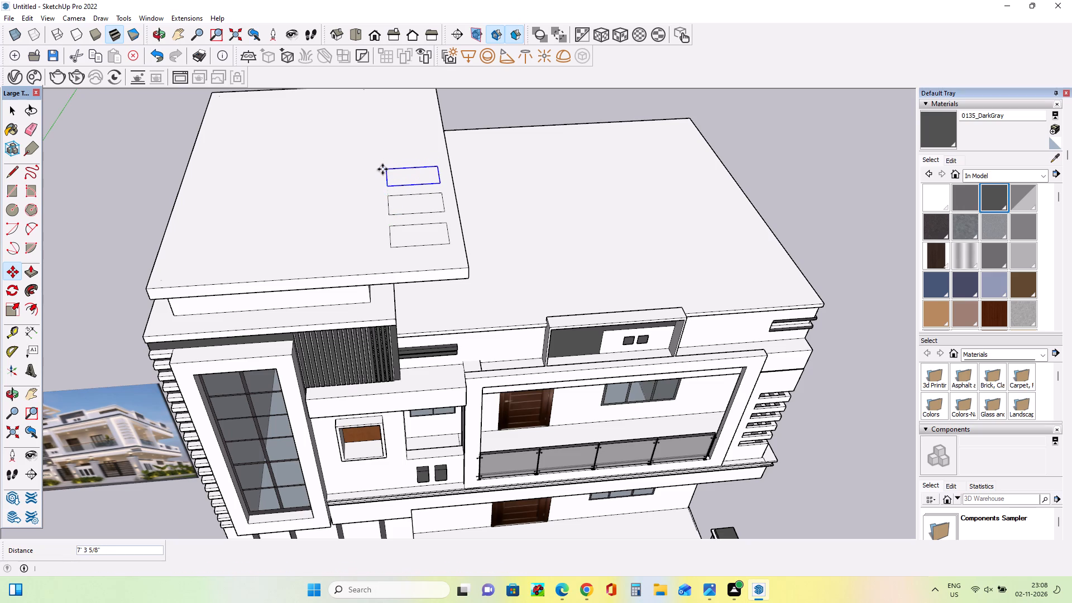
Add three more rectangle copies toward the back, spaced about 7' 6", 7' 5" and 9' 1", to complete a row of six.
scroll(398, 208, "down", 8)
scroll(390, 170, "up", 8)
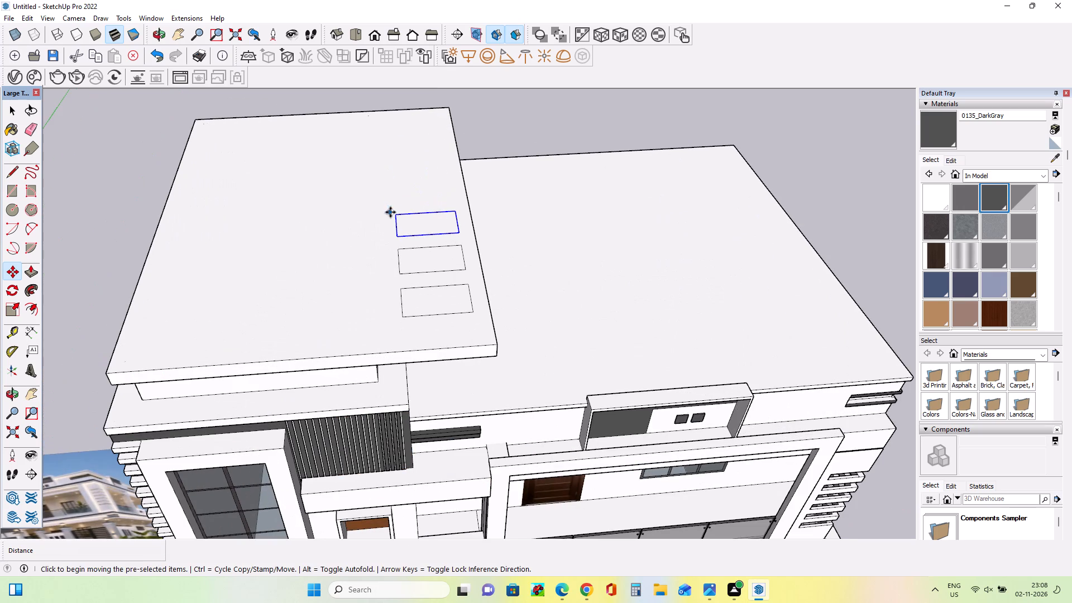
left_click(396, 214)
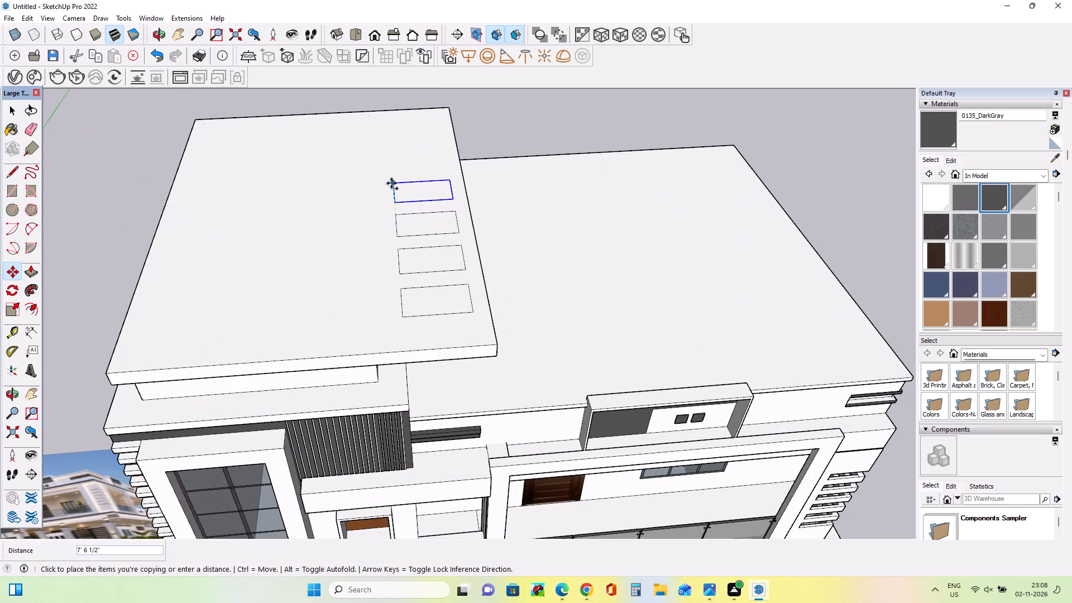
left_click(391, 183)
left_click(391, 183, "ctrl")
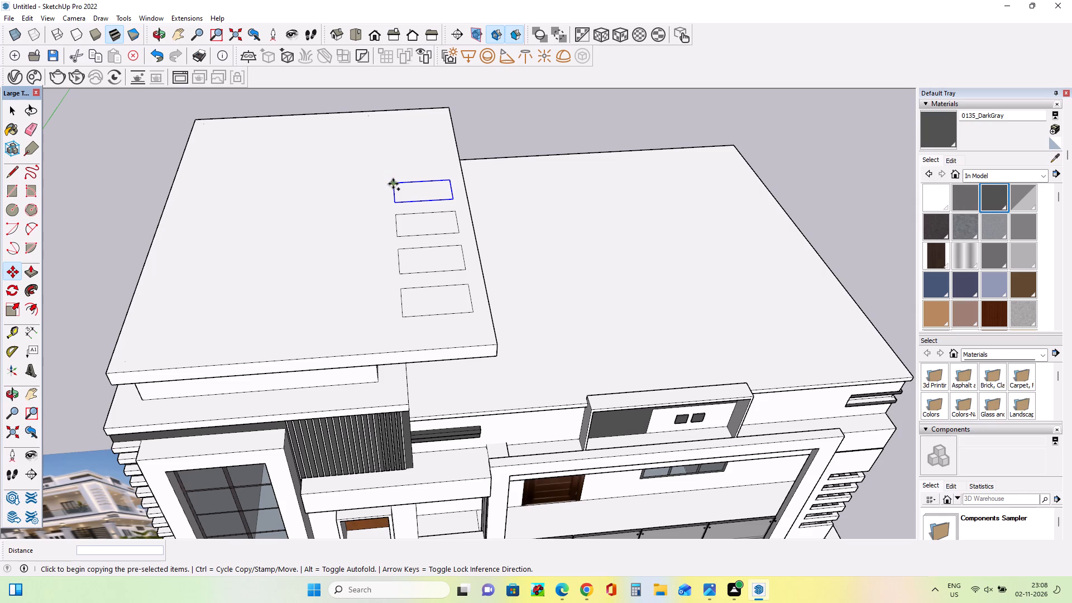
left_click(393, 184)
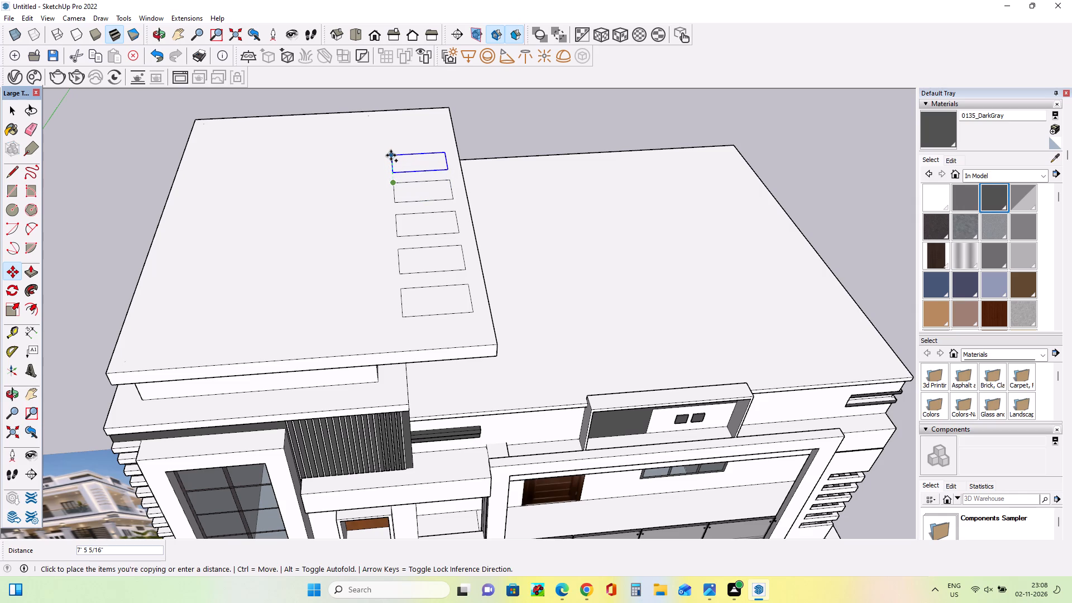
left_click(391, 155)
left_click(391, 155, "ctrl")
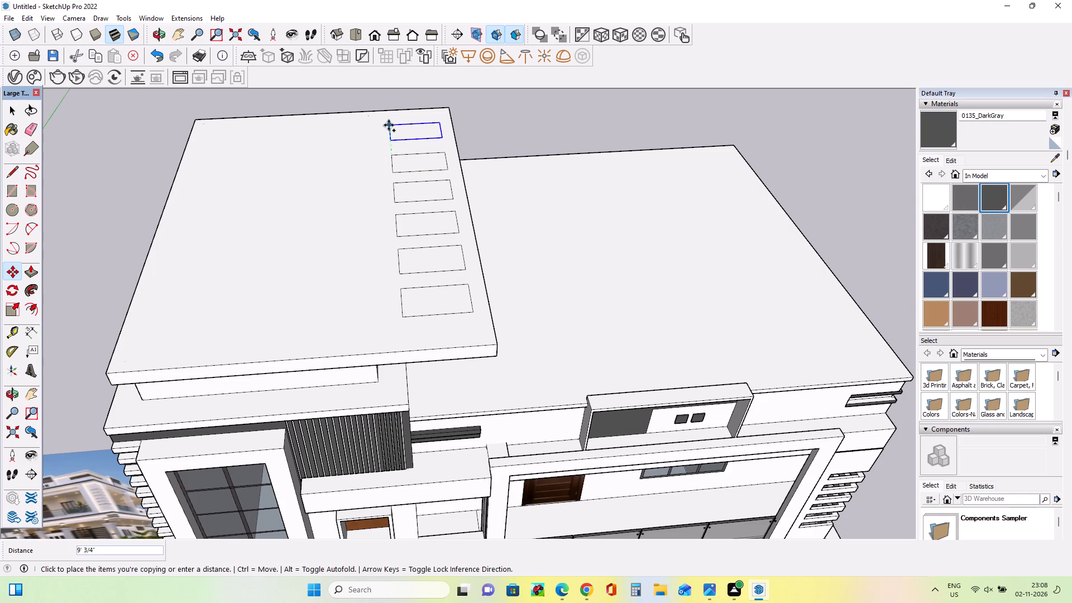
left_click(389, 125)
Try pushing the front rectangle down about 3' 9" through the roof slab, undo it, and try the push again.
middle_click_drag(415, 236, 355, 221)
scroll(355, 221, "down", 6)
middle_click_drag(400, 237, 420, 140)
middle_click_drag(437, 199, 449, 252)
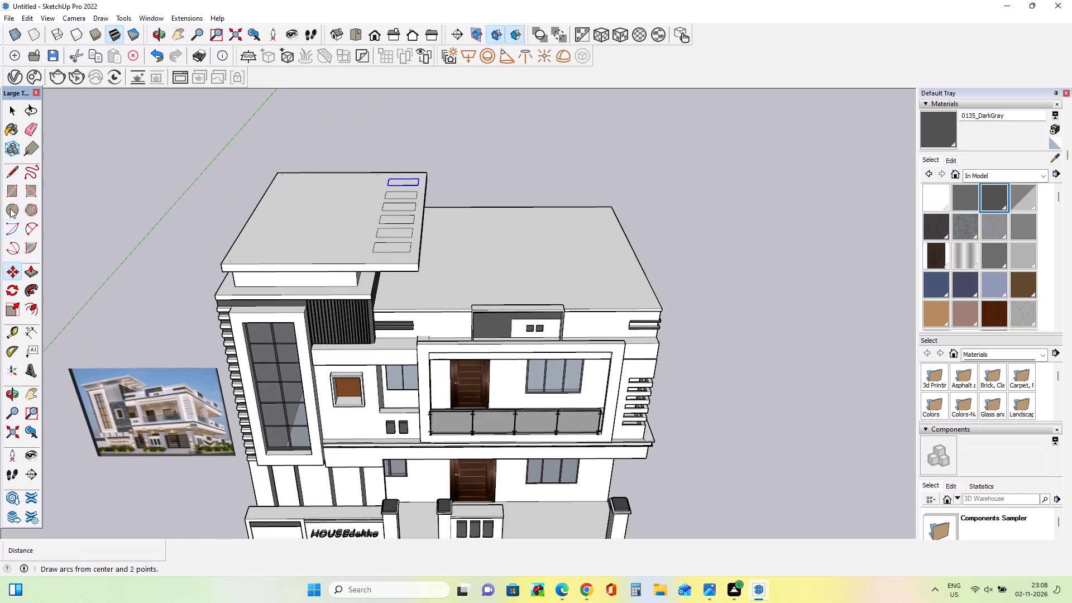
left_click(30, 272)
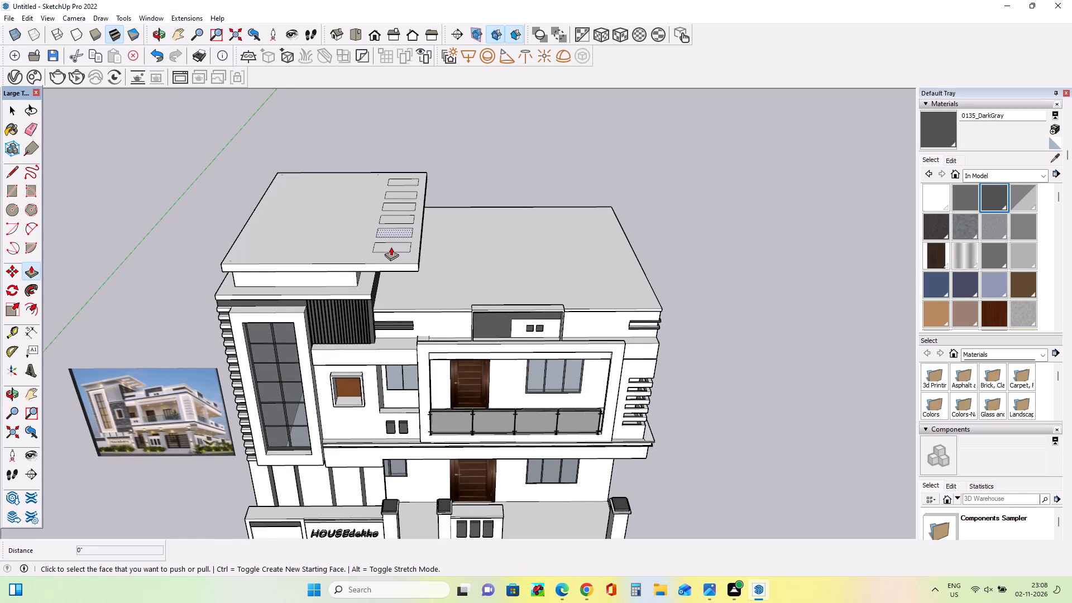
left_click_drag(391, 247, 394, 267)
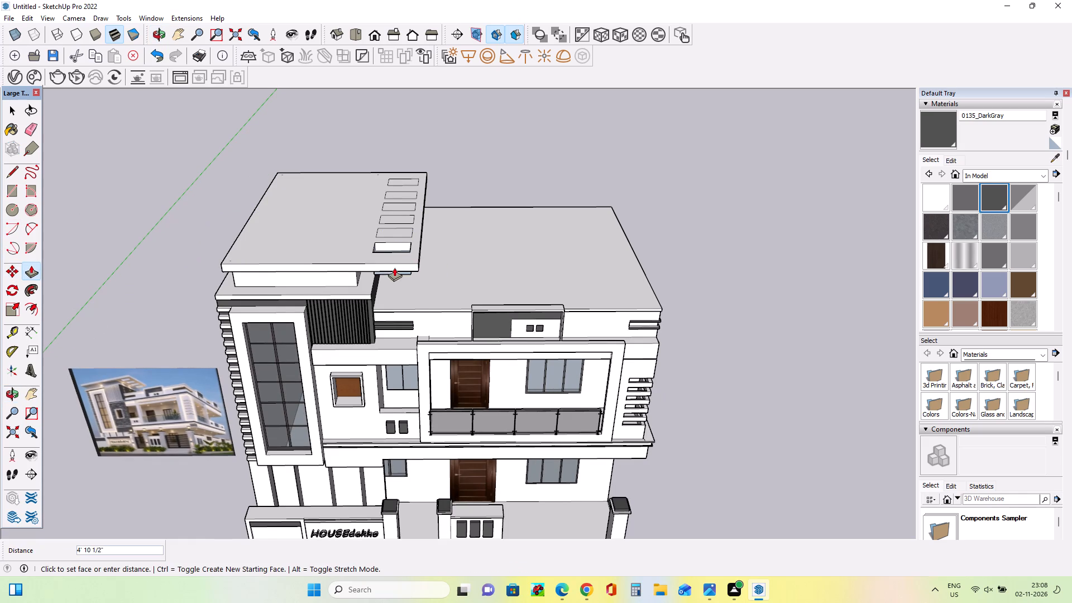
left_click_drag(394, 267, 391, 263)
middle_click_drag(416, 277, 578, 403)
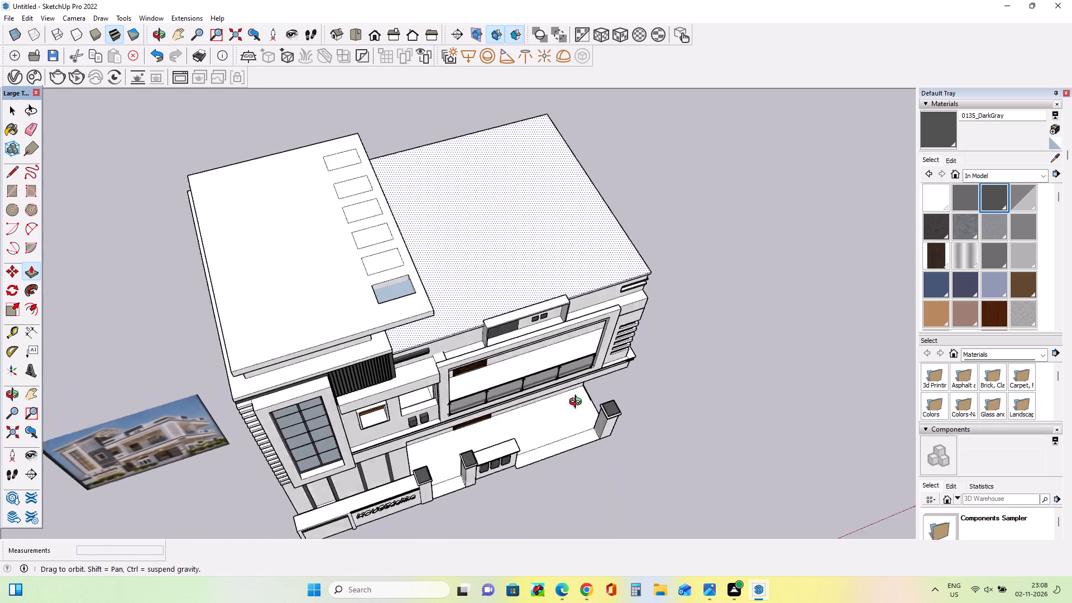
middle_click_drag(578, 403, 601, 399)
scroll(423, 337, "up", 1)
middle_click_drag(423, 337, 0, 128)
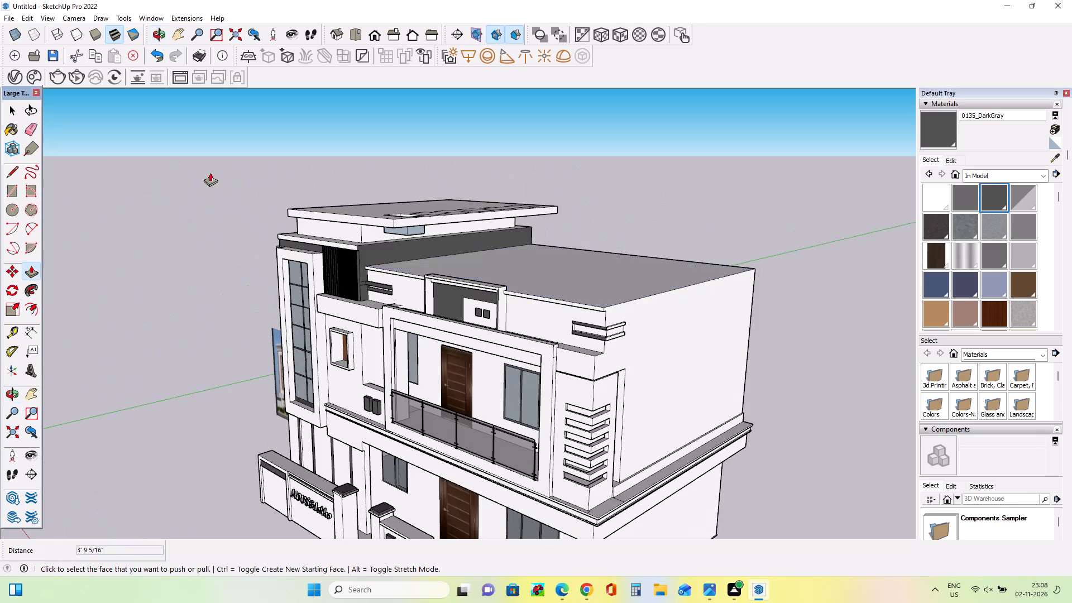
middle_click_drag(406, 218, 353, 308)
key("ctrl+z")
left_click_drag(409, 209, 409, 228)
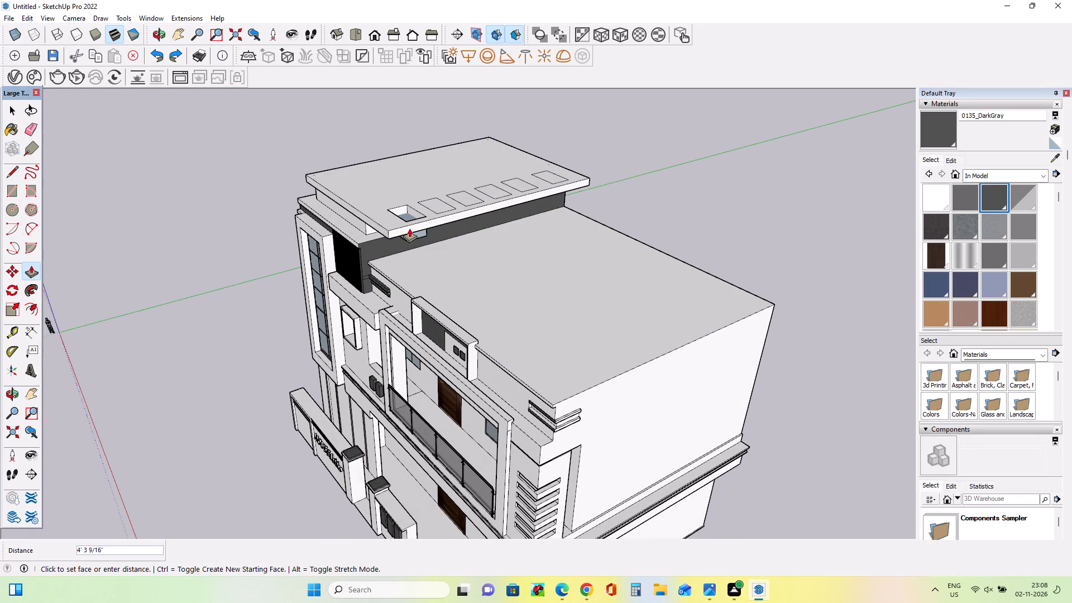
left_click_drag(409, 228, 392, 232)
Push the three frontmost rectangles down 1' 8 13/16" each to cut openings through the projecting roof slab.
middle_click_drag(435, 232, 370, 267)
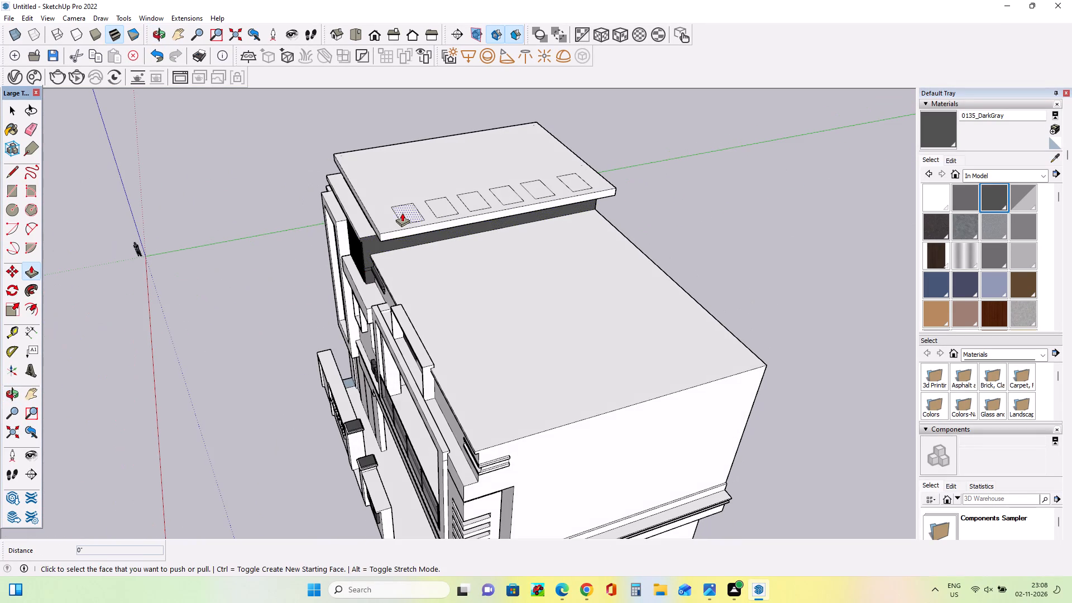
left_click_drag(403, 213, 380, 240)
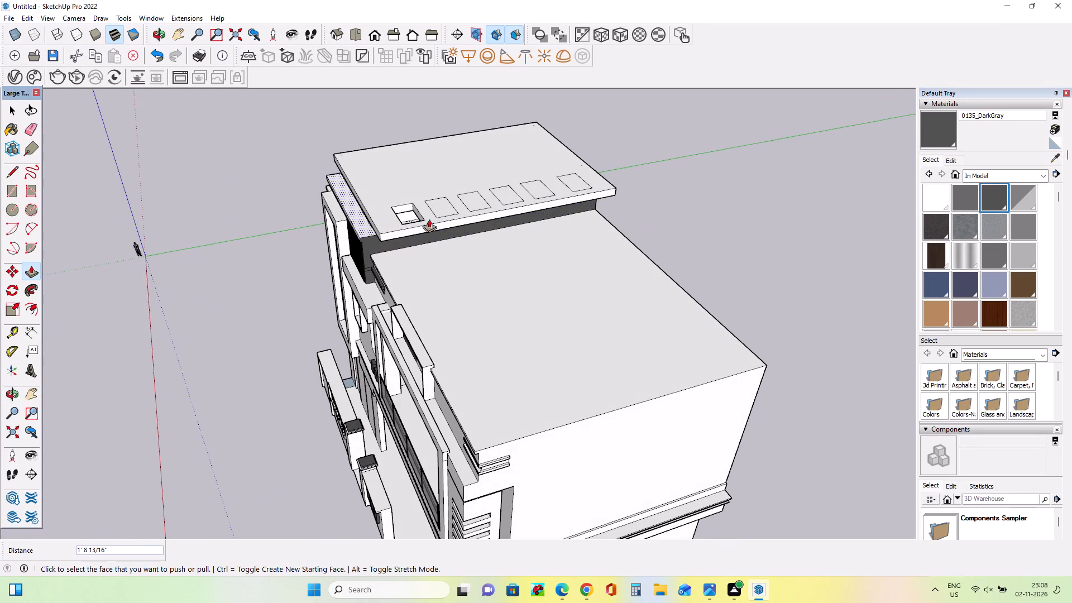
left_click_drag(436, 209, 425, 229)
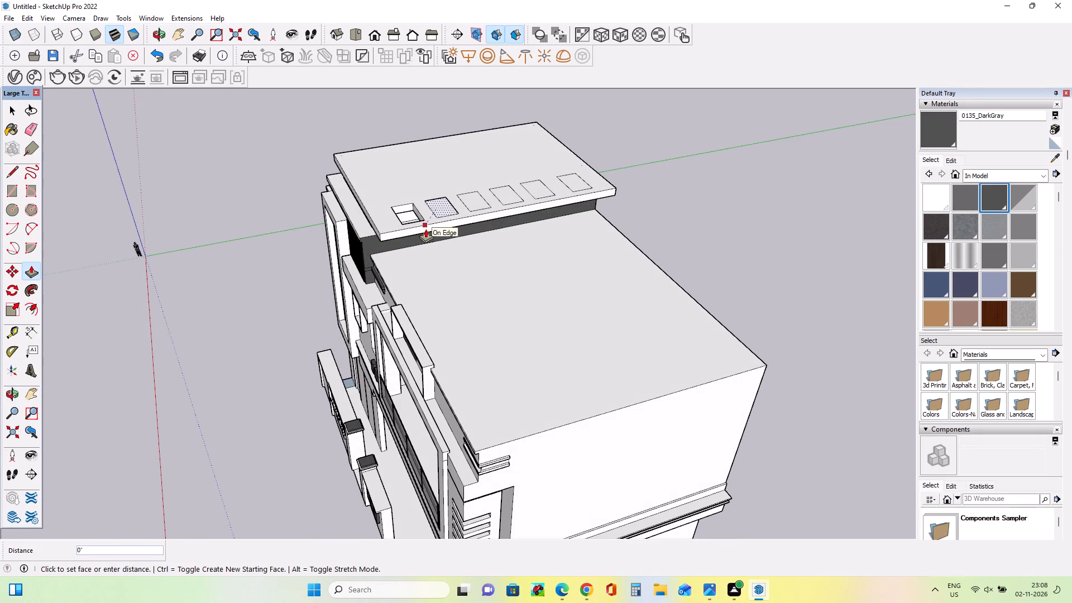
left_click_drag(425, 229, 425, 231)
left_click_drag(473, 202, 461, 219)
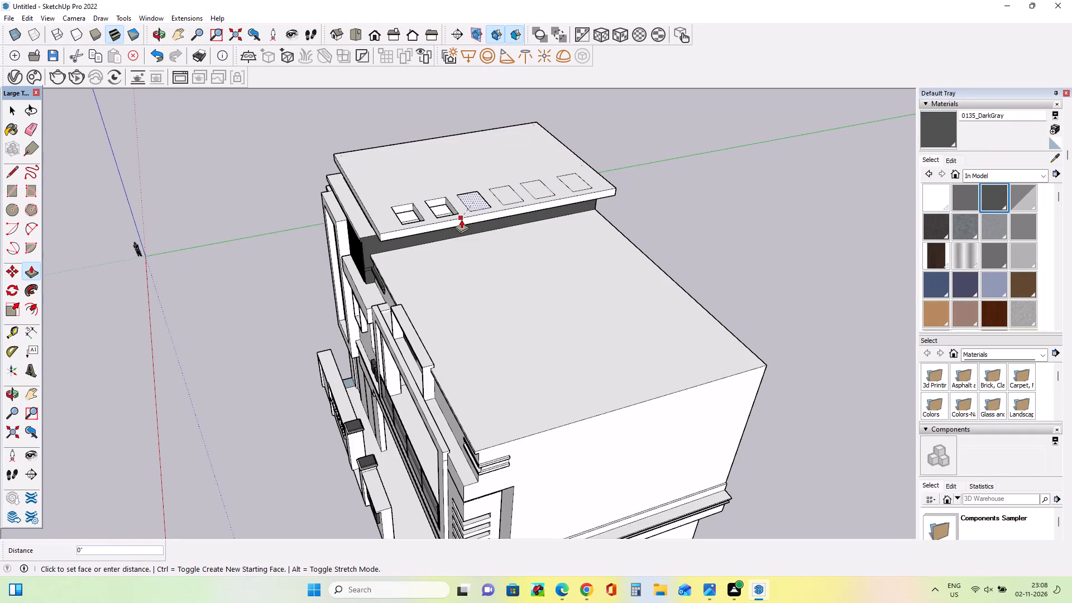
left_click_drag(461, 219, 460, 227)
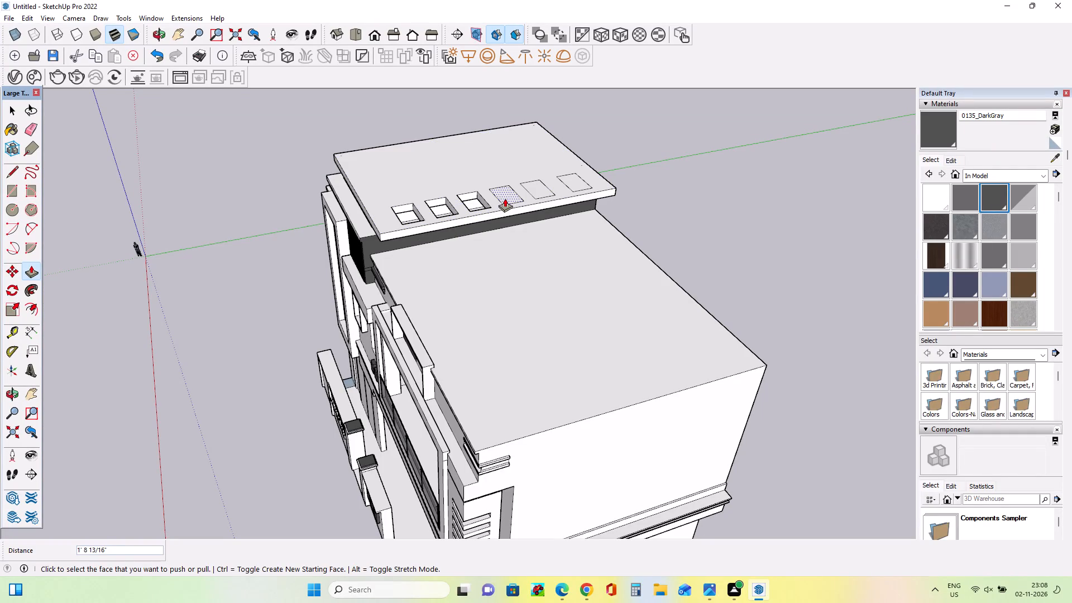
Push the fourth and fifth rectangles down to cut matching openings 1' 8 13/16" deep through the roof slab.
left_click_drag(505, 198, 499, 213)
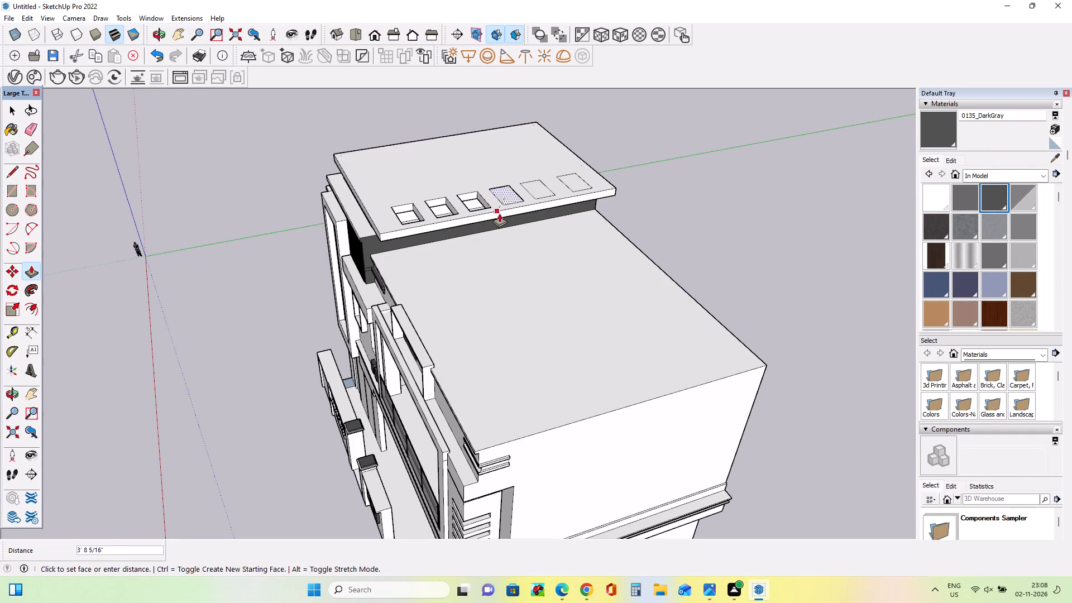
left_click_drag(499, 213, 499, 207)
middle_click_drag(529, 204, 492, 253)
scroll(508, 204, "up", 4)
left_click_drag(511, 209, 489, 234)
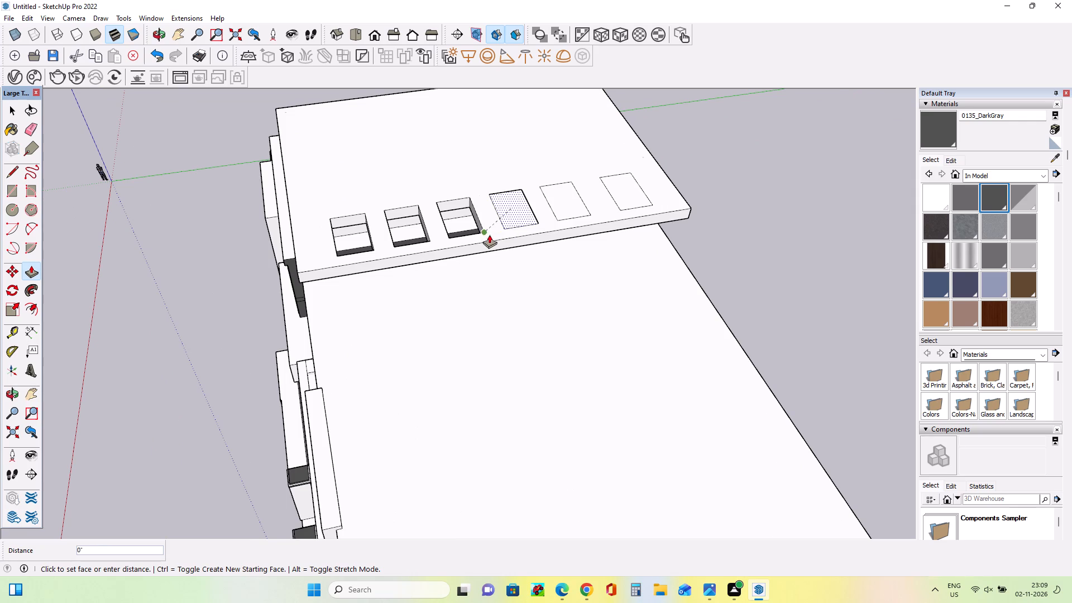
left_click_drag(489, 234, 525, 229)
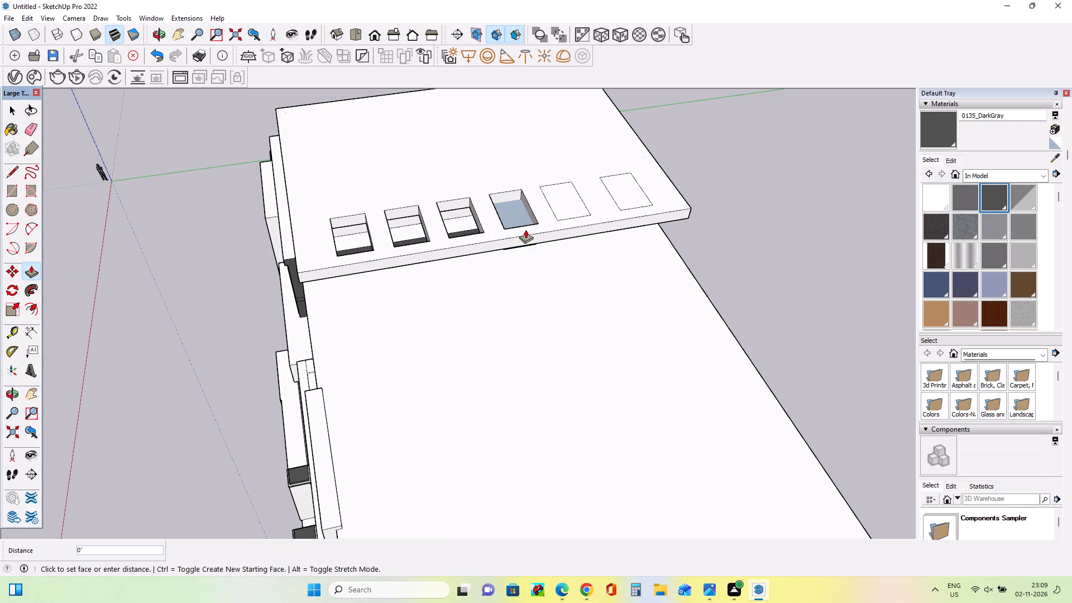
left_click_drag(525, 229, 547, 229)
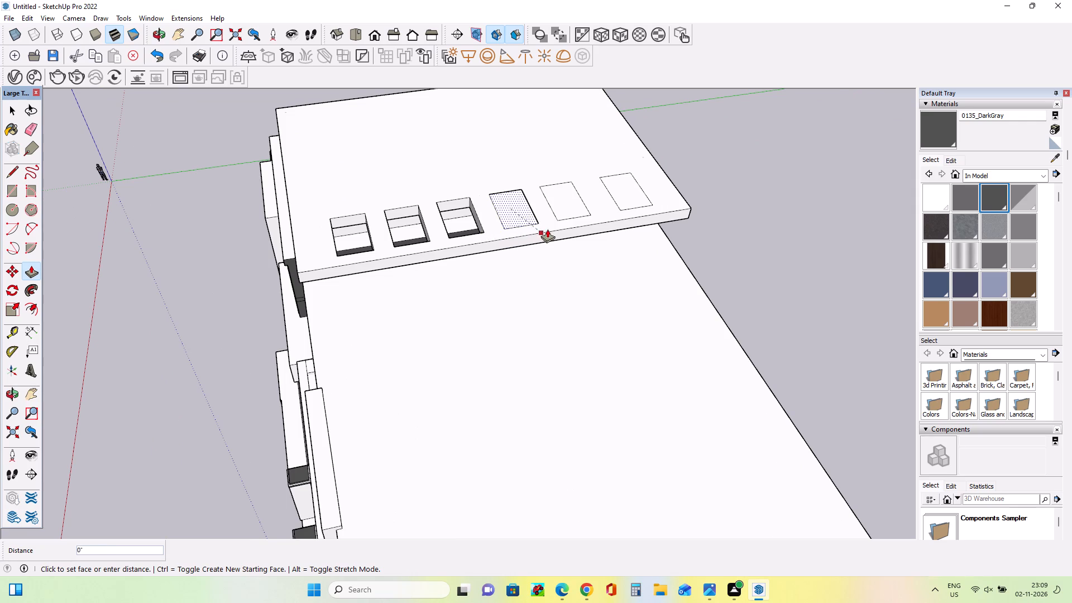
left_click_drag(547, 229, 510, 242)
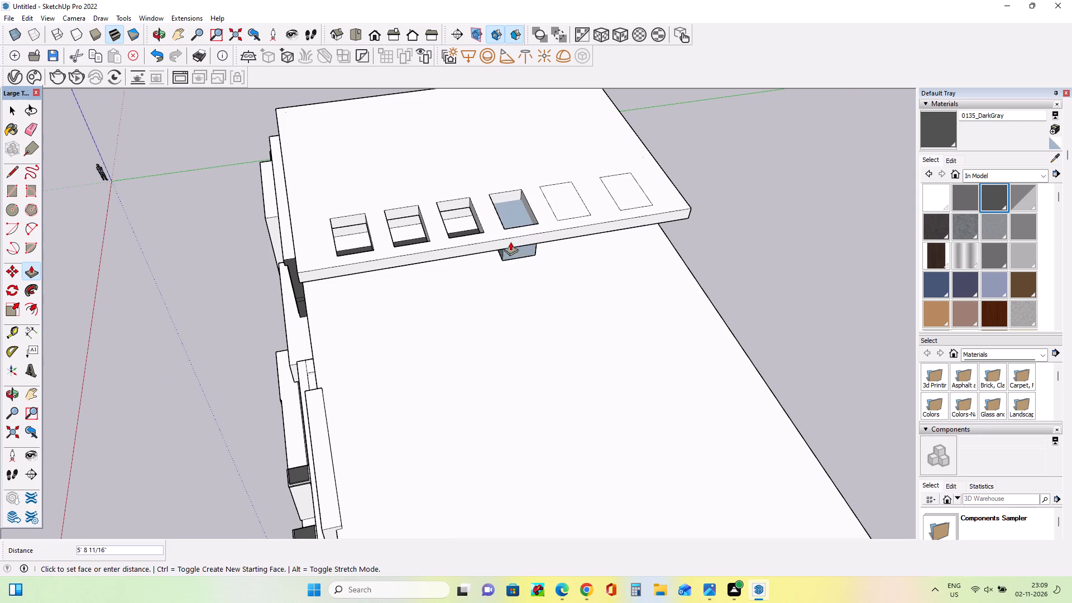
left_click_drag(510, 242, 478, 257)
left_click_drag(478, 257, 474, 252)
left_click_drag(564, 210, 552, 234)
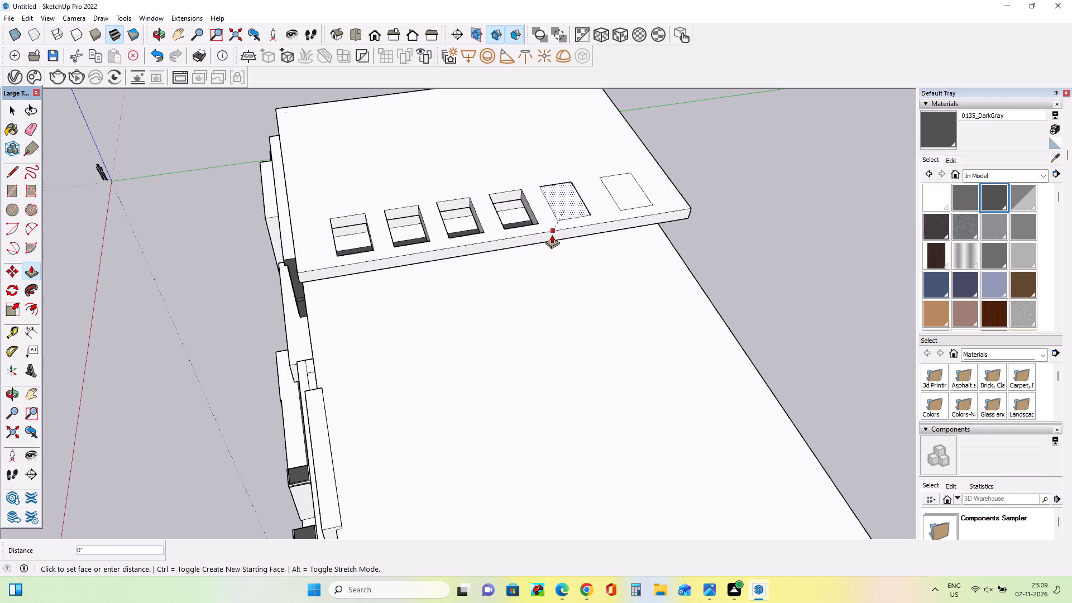
left_click_drag(552, 234, 535, 250)
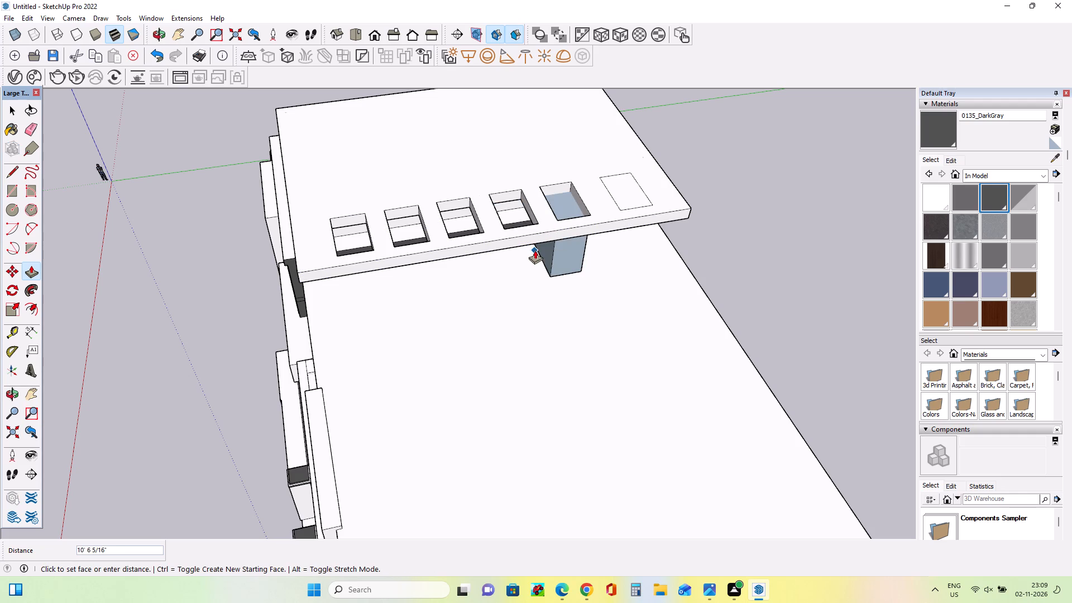
left_click_drag(535, 250, 611, 236)
left_click_drag(611, 236, 609, 227)
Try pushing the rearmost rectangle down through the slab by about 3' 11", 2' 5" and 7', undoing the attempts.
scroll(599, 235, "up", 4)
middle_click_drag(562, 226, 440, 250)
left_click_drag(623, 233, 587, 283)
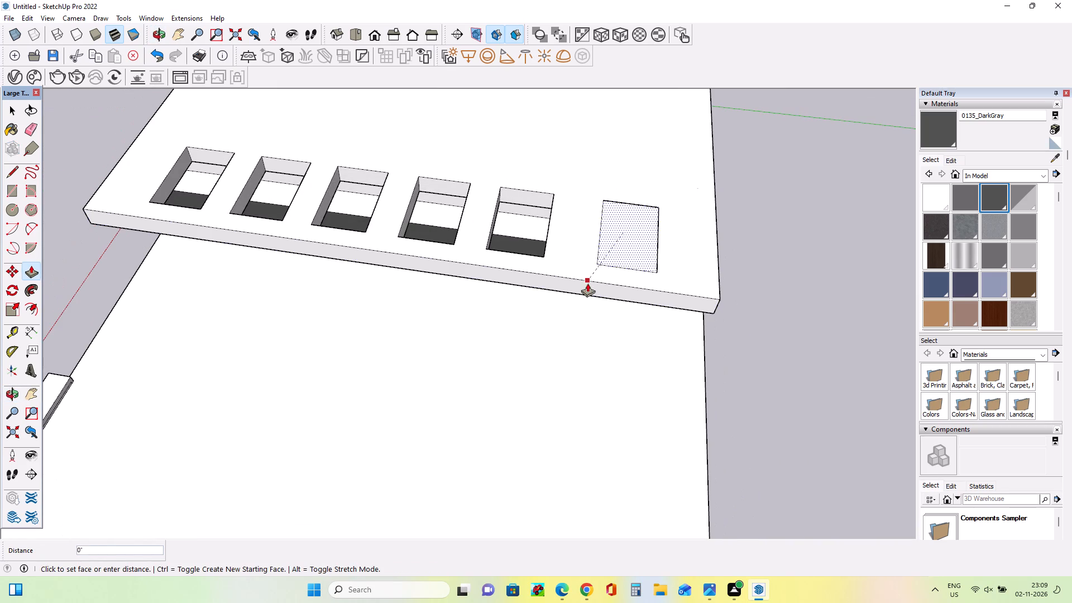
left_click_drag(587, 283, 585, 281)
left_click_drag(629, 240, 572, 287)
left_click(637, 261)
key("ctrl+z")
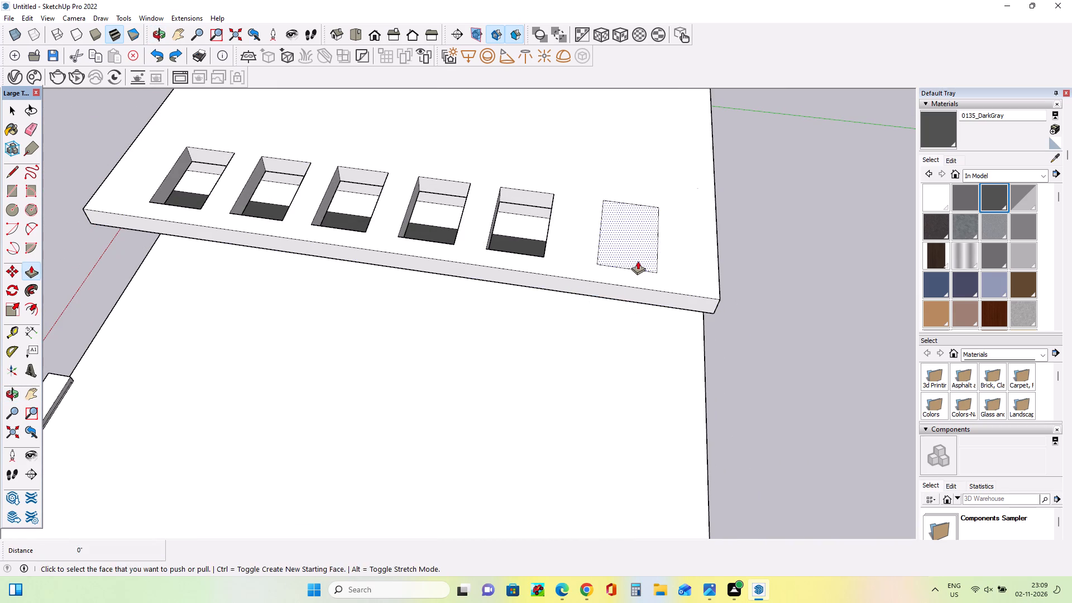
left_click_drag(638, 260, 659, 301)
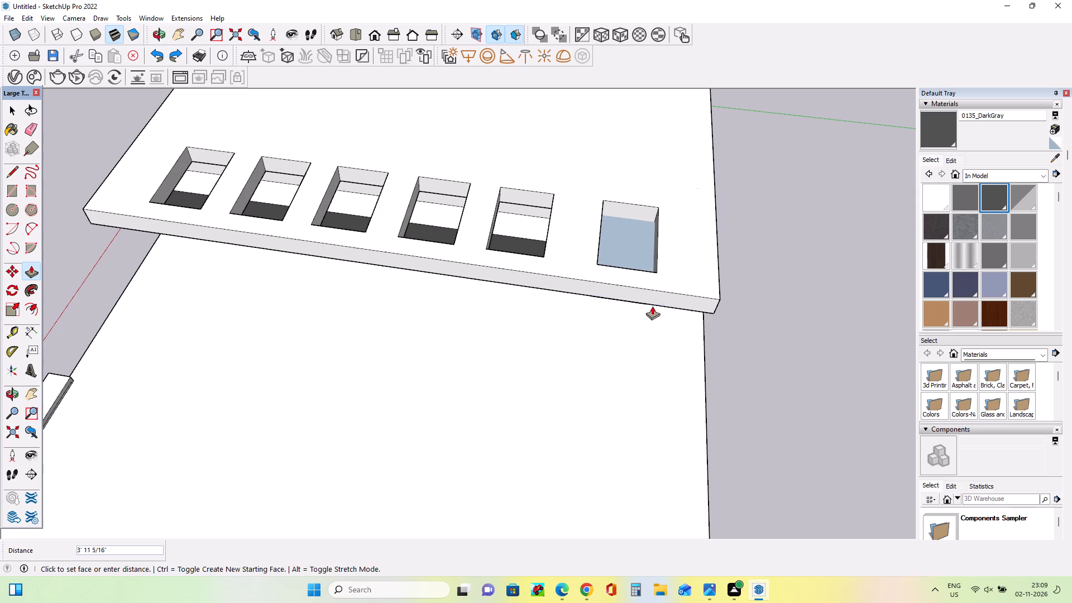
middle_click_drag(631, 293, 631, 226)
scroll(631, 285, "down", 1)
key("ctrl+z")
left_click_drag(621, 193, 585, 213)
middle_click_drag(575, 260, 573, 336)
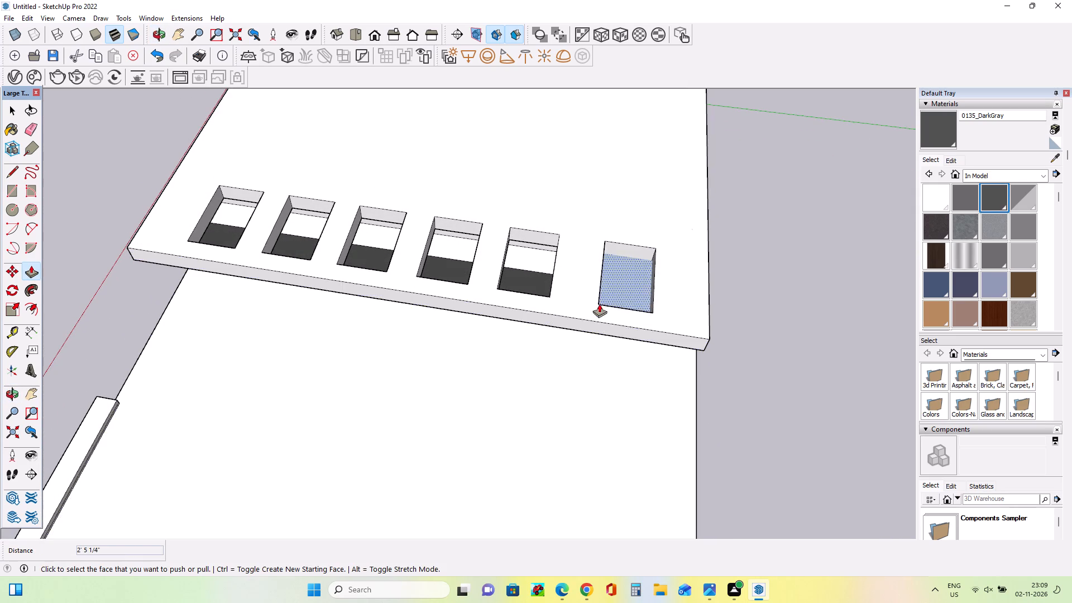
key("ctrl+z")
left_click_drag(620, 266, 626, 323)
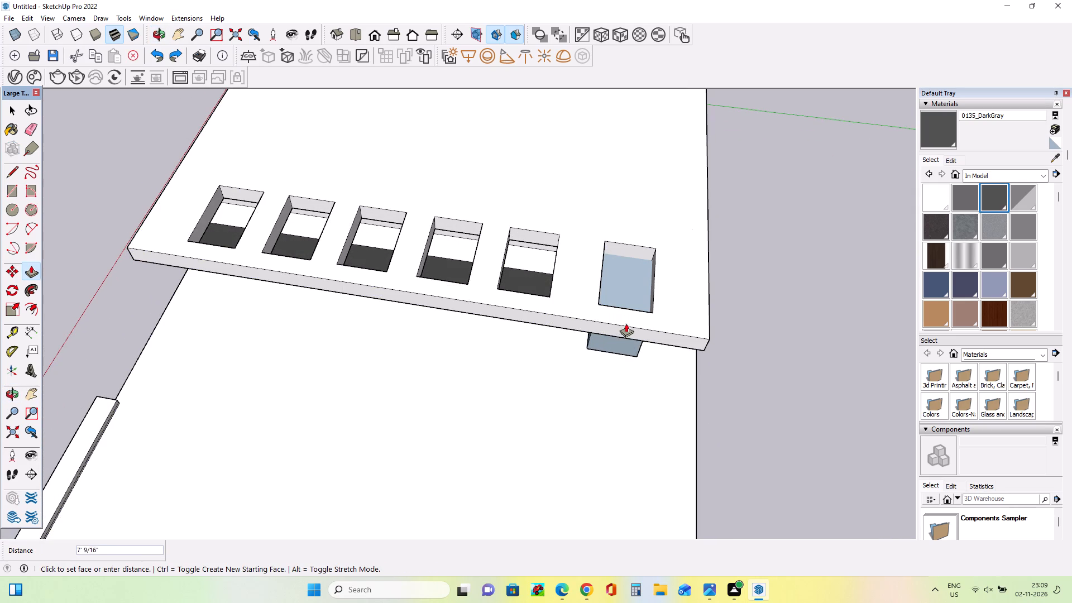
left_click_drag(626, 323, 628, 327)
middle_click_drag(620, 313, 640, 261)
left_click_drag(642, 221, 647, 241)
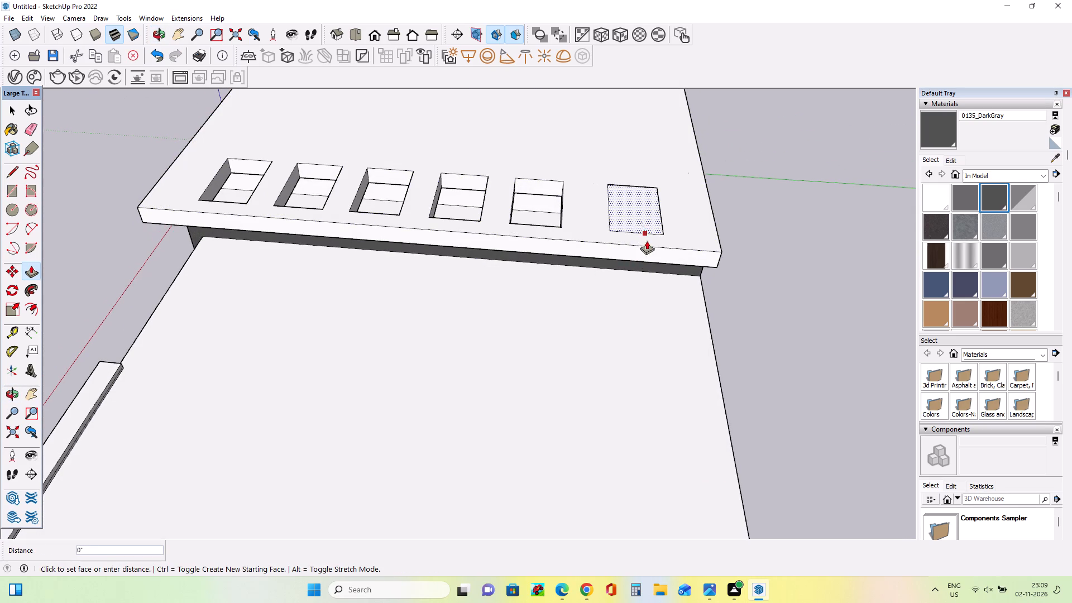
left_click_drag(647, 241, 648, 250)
Push the rearmost rectangle down 1' 8 13/16" to cut the sixth opening through the slab.
middle_click_drag(634, 254, 640, 229)
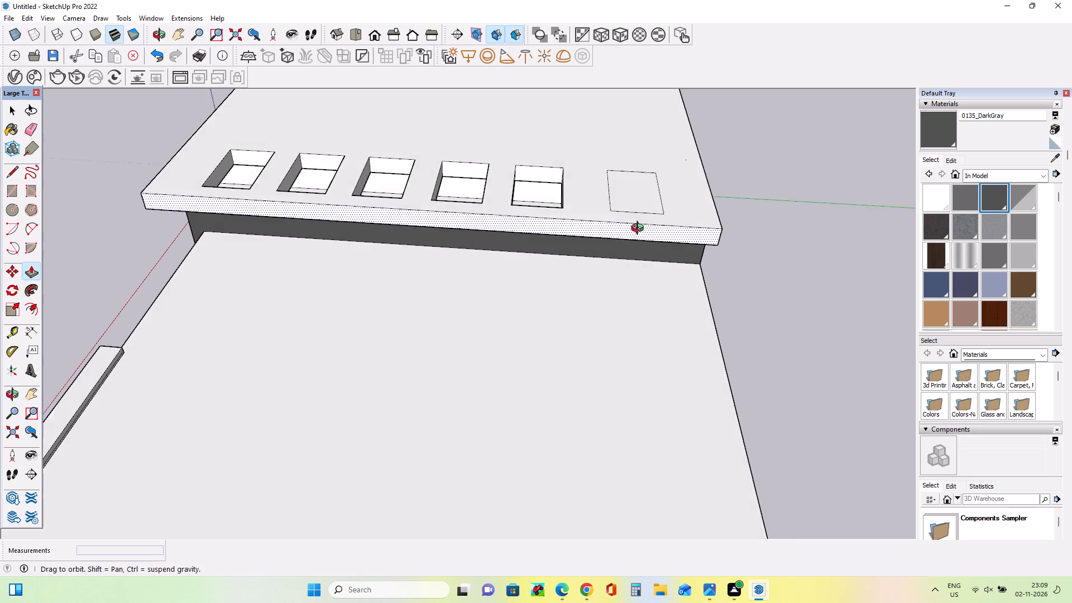
middle_click_drag(640, 229, 641, 226)
left_click_drag(640, 177, 647, 212)
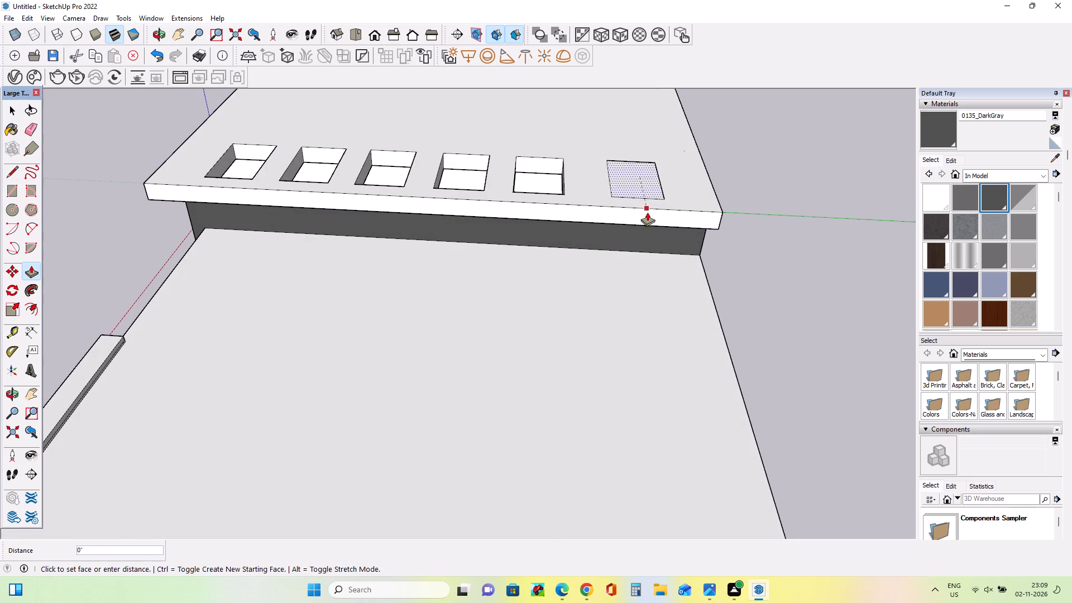
left_click_drag(647, 212, 650, 227)
Examine the canopy openings and the whole front elevation against the reference photo from several angles.
middle_click_drag(653, 203, 688, 126)
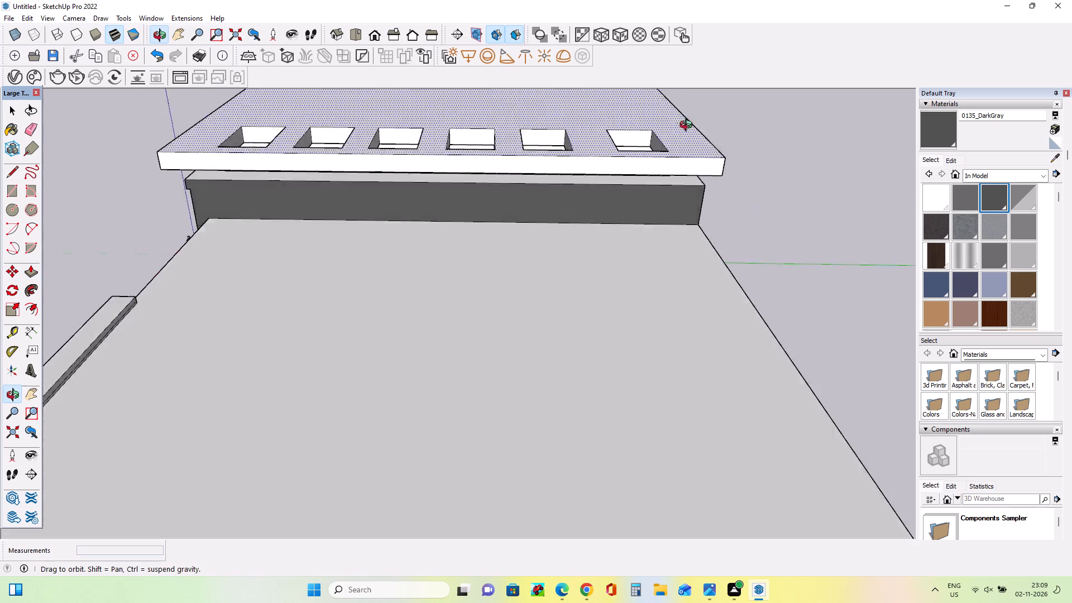
middle_click_drag(688, 126, 702, 71)
scroll(705, 98, "down", 2)
scroll(622, 152, "down", 8)
middle_click_drag(609, 155, 998, 104)
scroll(998, 104, "down", 1)
scroll(494, 253, "up", 4)
middle_click_drag(508, 247, 528, 264)
scroll(527, 264, "down", 4)
middle_click_drag(590, 265, 595, 287)
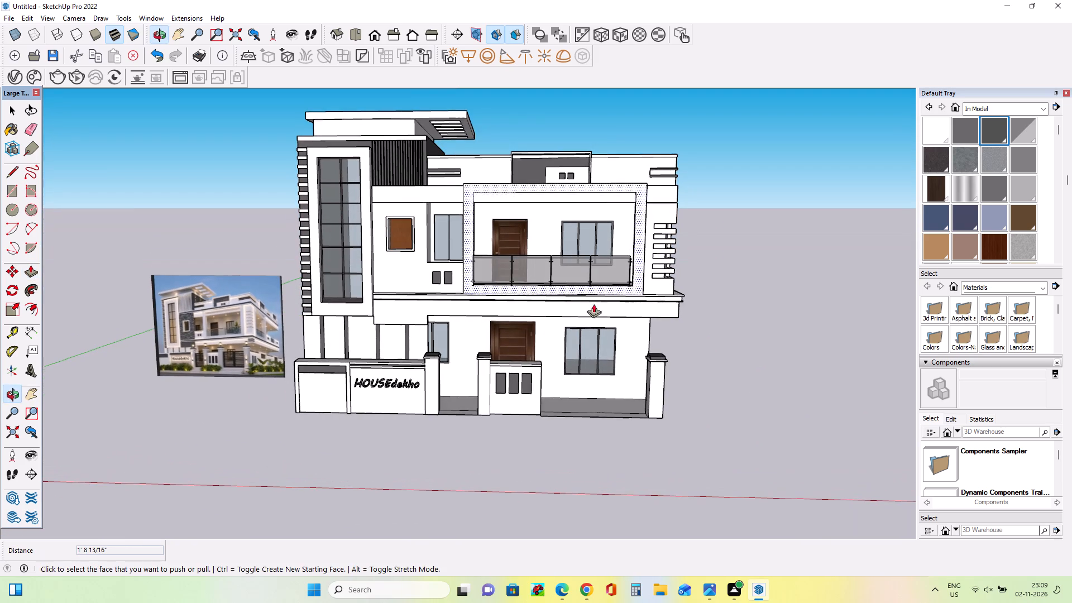
middle_click_drag(391, 126, 439, 147)
scroll(440, 154, "down", 1)
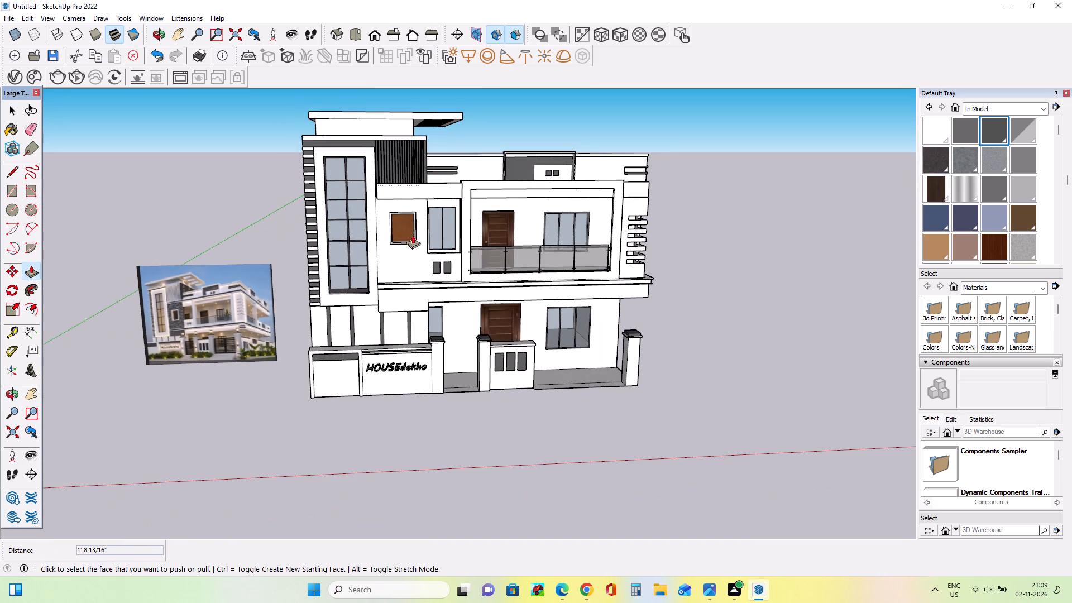
middle_click_drag(421, 247, 428, 265)
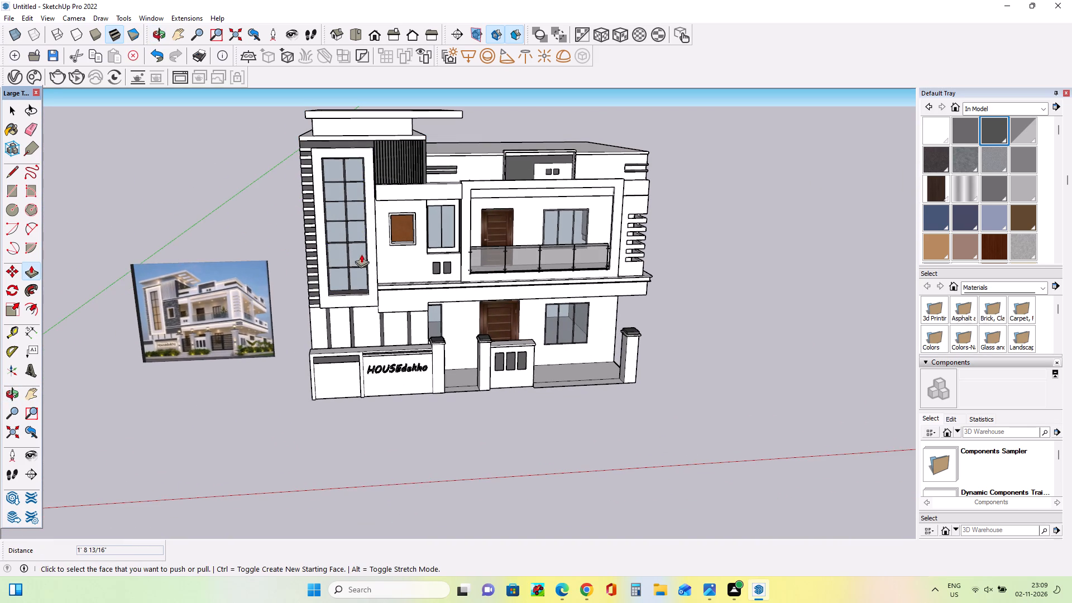
middle_click_drag(361, 254, 375, 218)
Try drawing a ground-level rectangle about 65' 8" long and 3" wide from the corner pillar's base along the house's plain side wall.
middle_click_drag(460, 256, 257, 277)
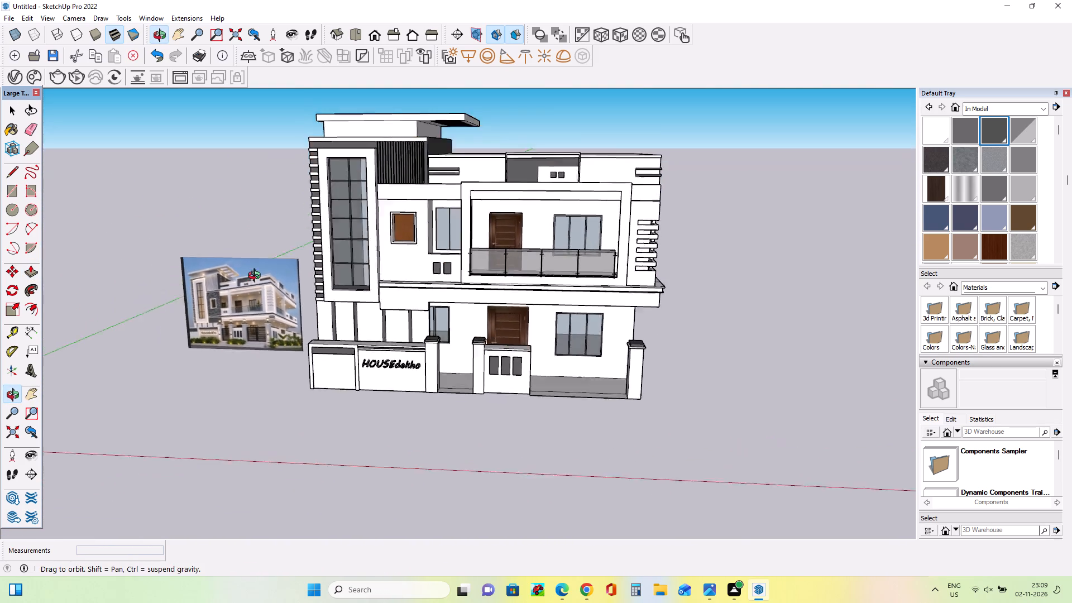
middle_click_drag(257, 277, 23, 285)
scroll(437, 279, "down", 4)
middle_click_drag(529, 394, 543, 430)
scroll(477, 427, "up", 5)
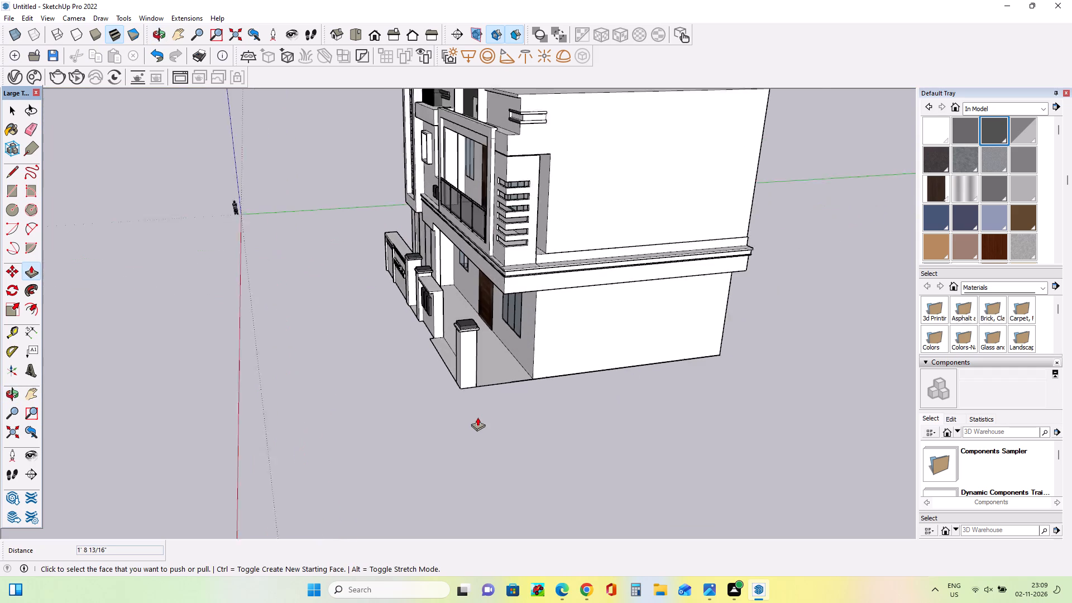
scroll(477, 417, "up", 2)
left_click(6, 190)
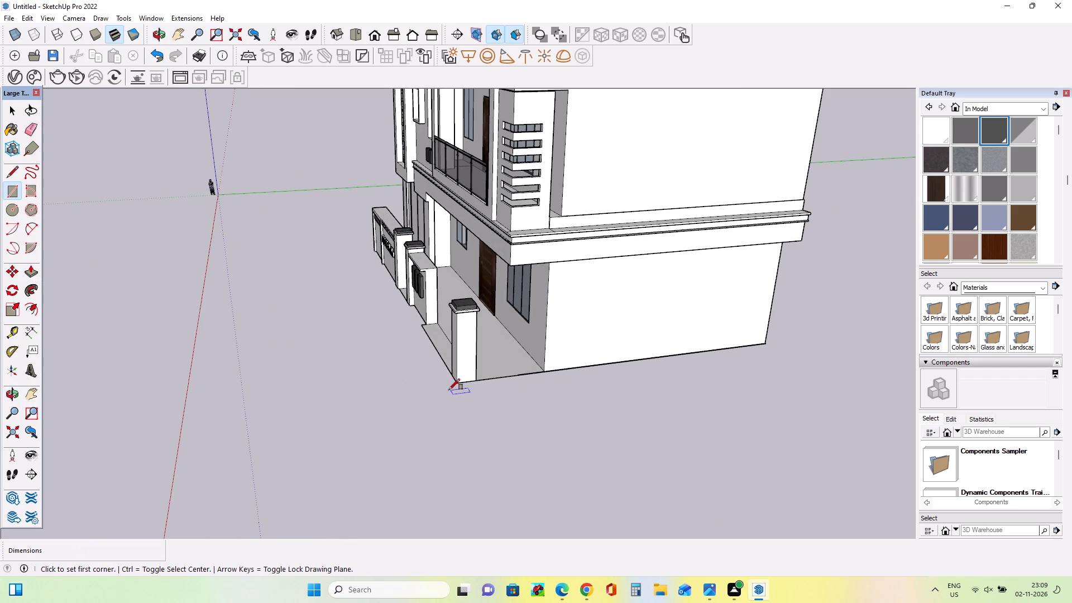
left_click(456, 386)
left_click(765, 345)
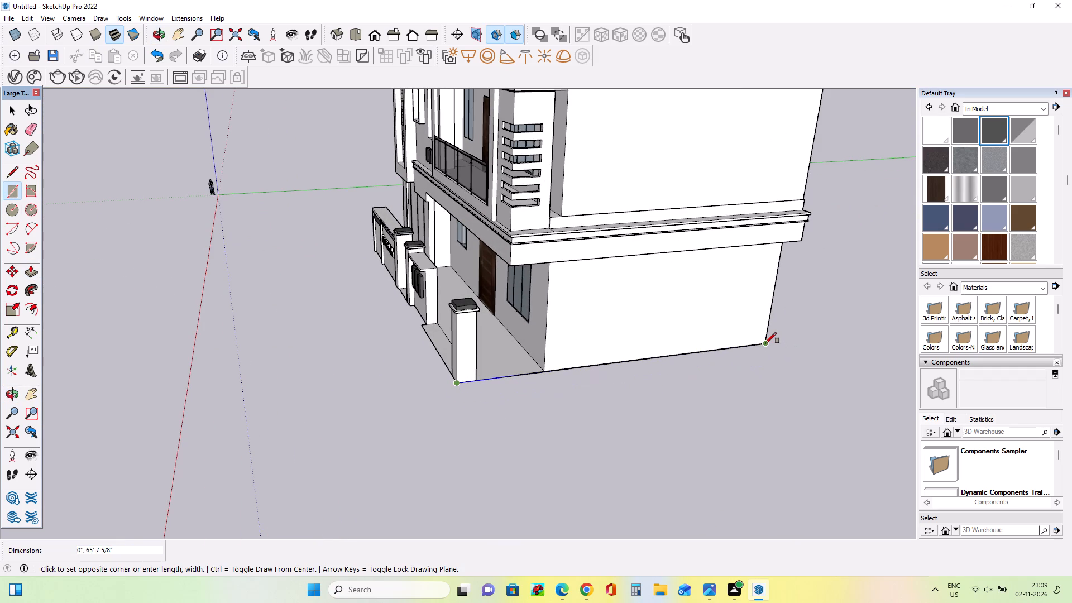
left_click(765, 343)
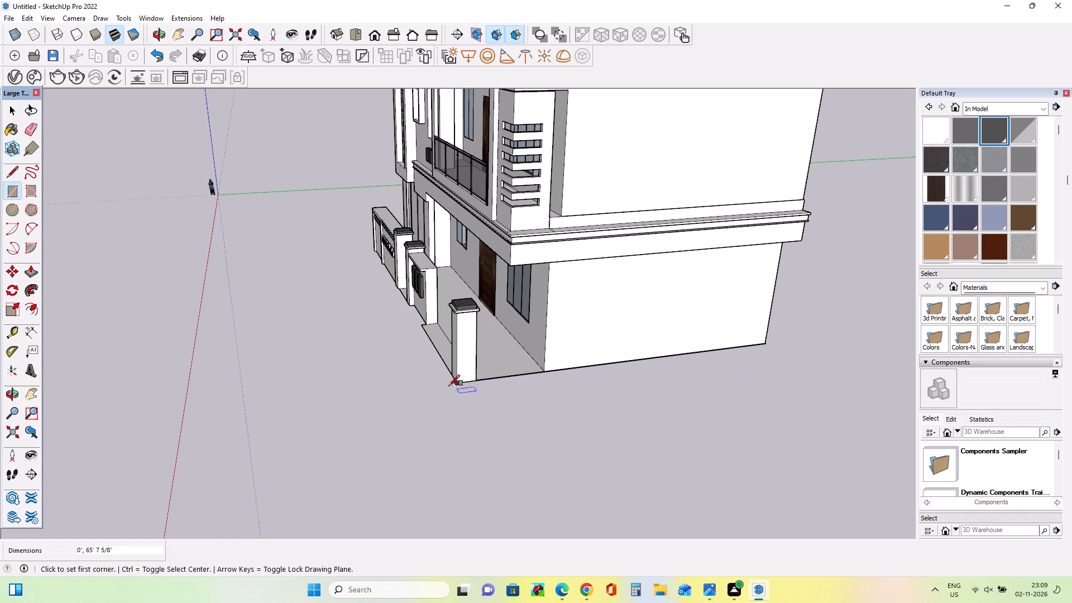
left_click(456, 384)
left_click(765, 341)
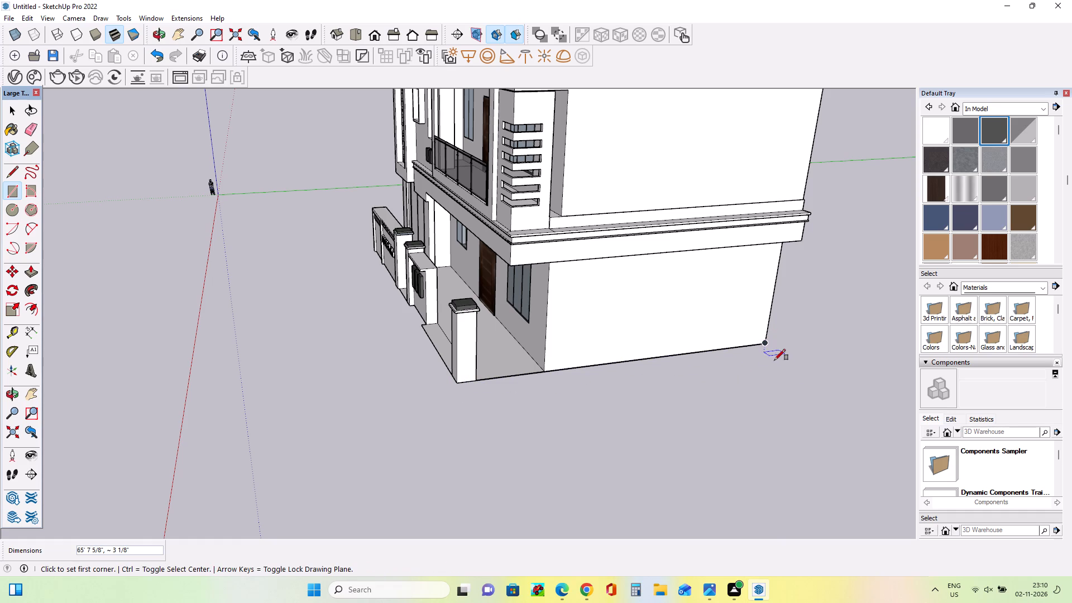
Draw a ground-level rectangle about 65' 8" long outward along the plain side wall, starting at the corner pillar's base.
middle_click_drag(468, 368, 540, 166)
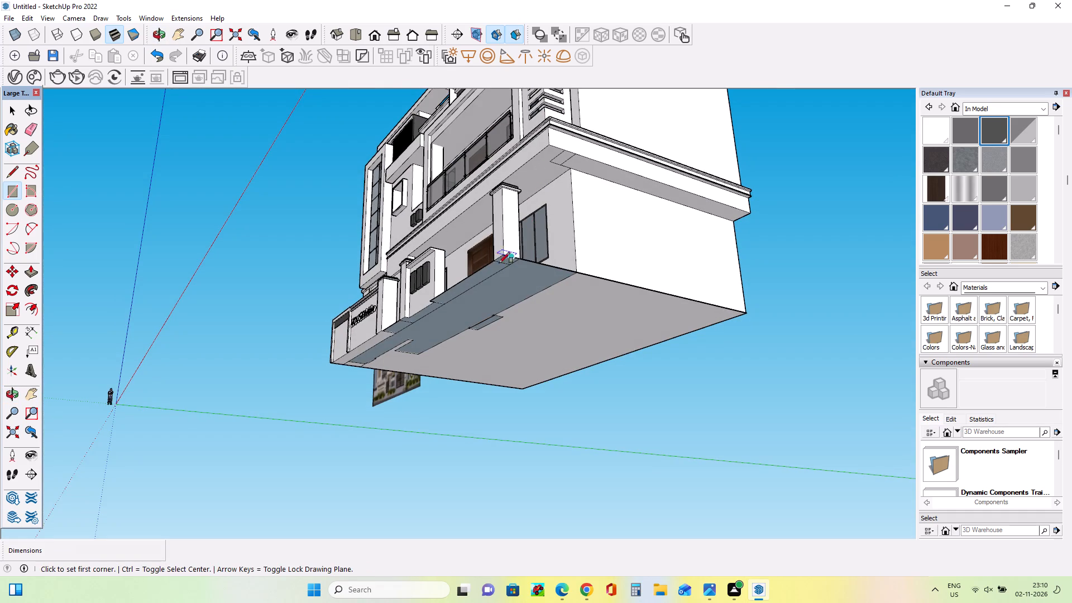
left_click(508, 257)
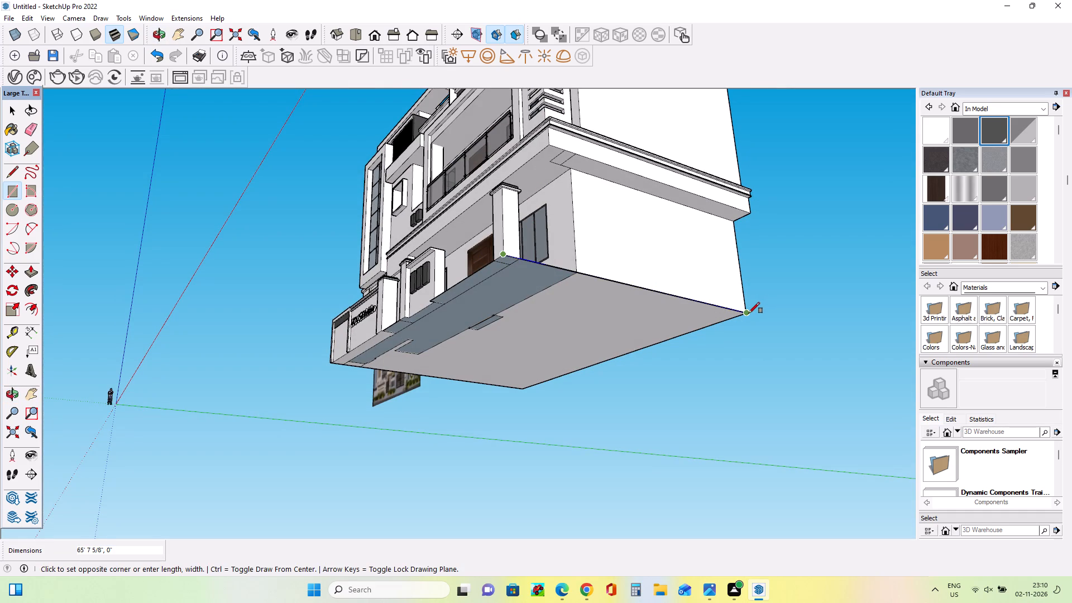
left_click(747, 313)
left_click(768, 293)
middle_click_drag(468, 314, 420, 492)
scroll(428, 468, "up", 4)
scroll(324, 376, "down", 7)
middle_click_drag(429, 504, 420, 546)
scroll(420, 545, "down", 1)
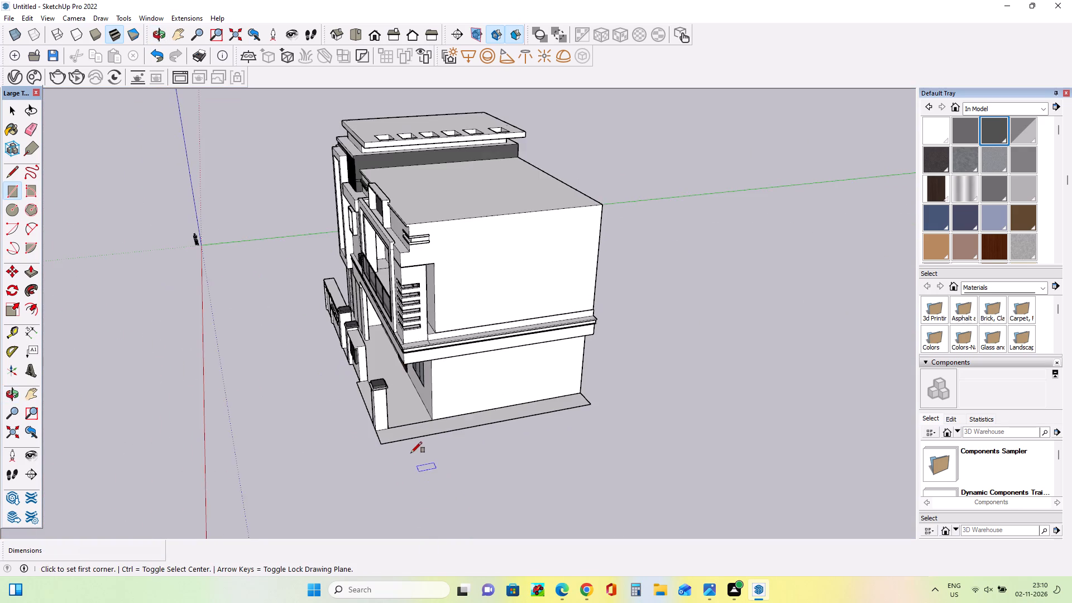
Draw a rectangle about 3' 8" wide at the front end of the ground strip, matching the corner pillar's base width.
scroll(409, 446, "up", 10)
middle_click_drag(367, 437, 349, 467)
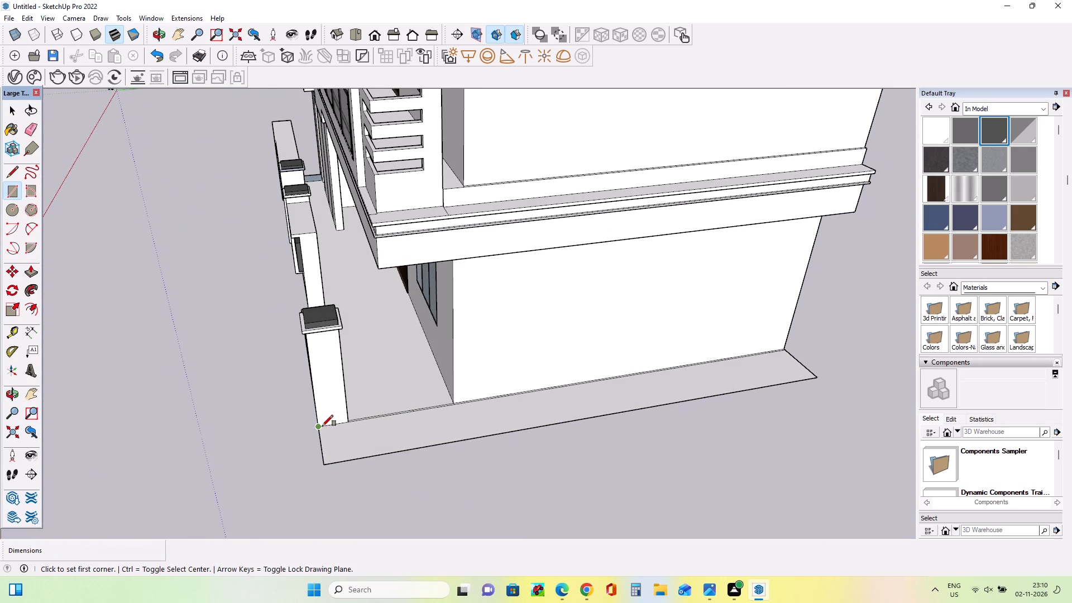
left_click(322, 426)
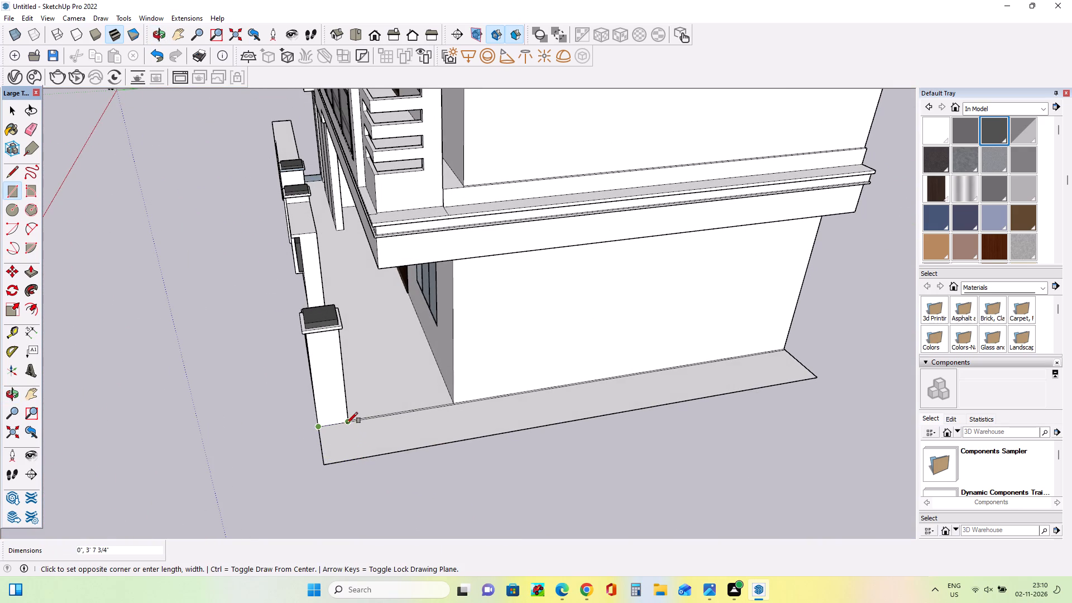
left_click(347, 423)
left_click(361, 458)
middle_click_drag(387, 473, 387, 462)
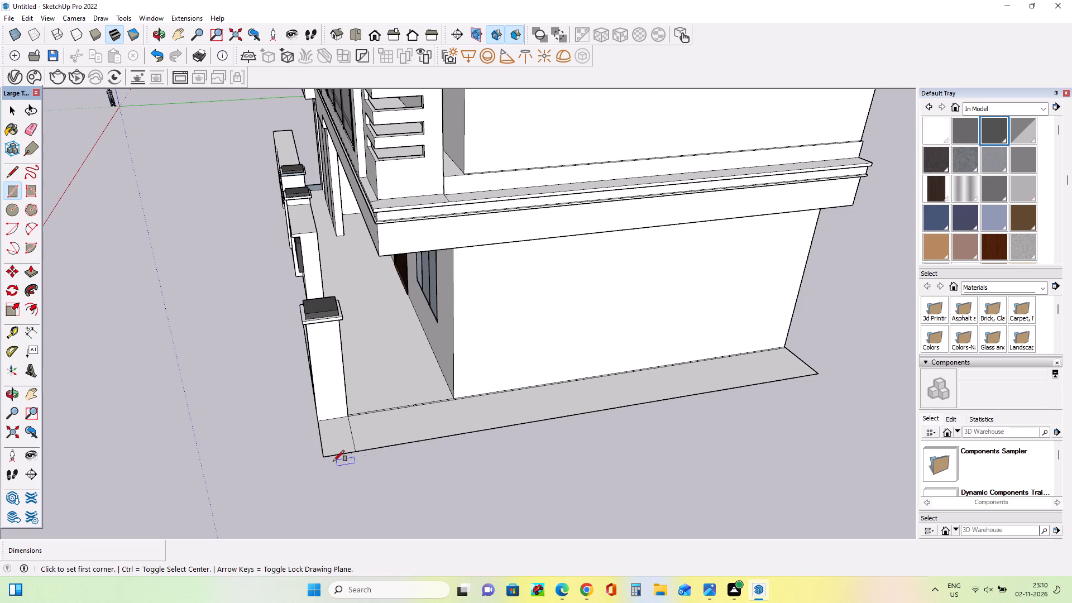
Raise the front-end rectangle beside the corner pillar into a low block, and raise the rest of the side strip level with it.
scroll(330, 453, "up", 3)
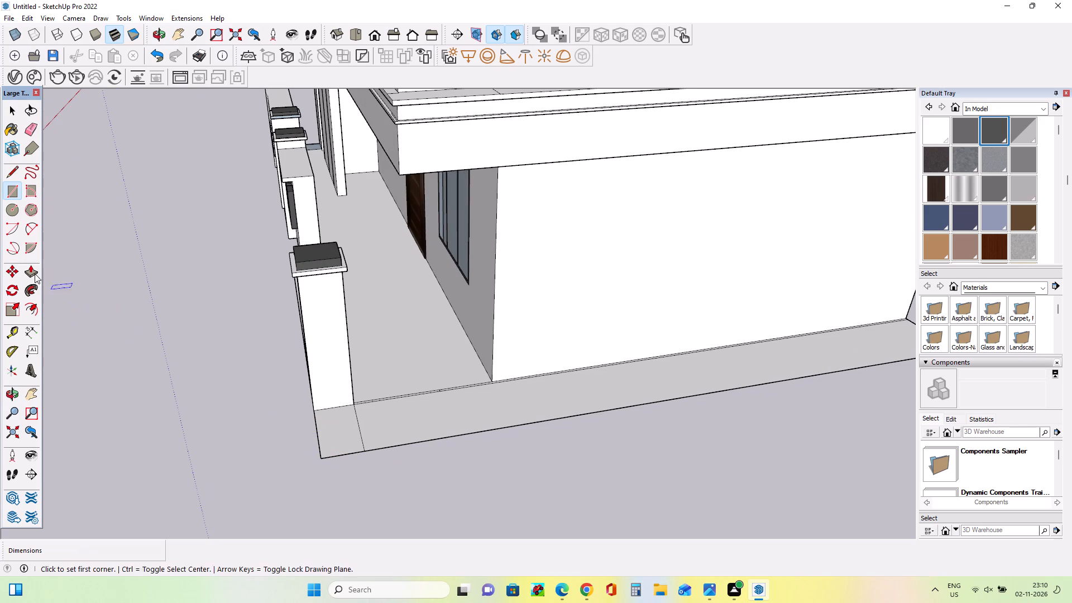
left_click(23, 273)
left_click_drag(348, 442, 346, 389)
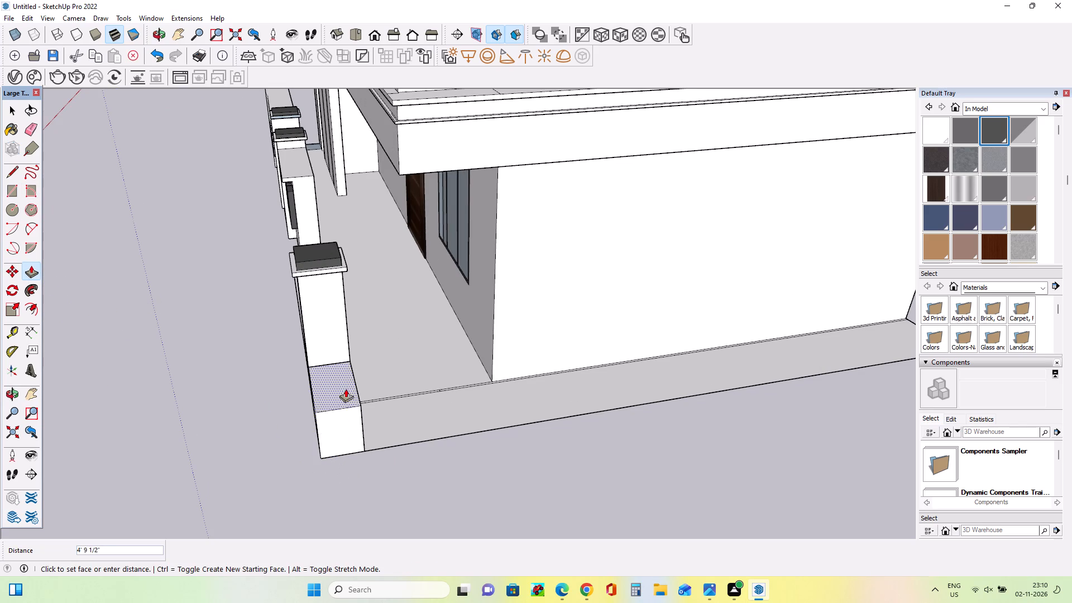
left_click_drag(346, 389, 345, 375)
left_click_drag(395, 425, 341, 375)
Thin the raised side wall from the yard side by pushing the inner faces of the long section and corner block outward.
middle_click_drag(362, 446, 462, 457)
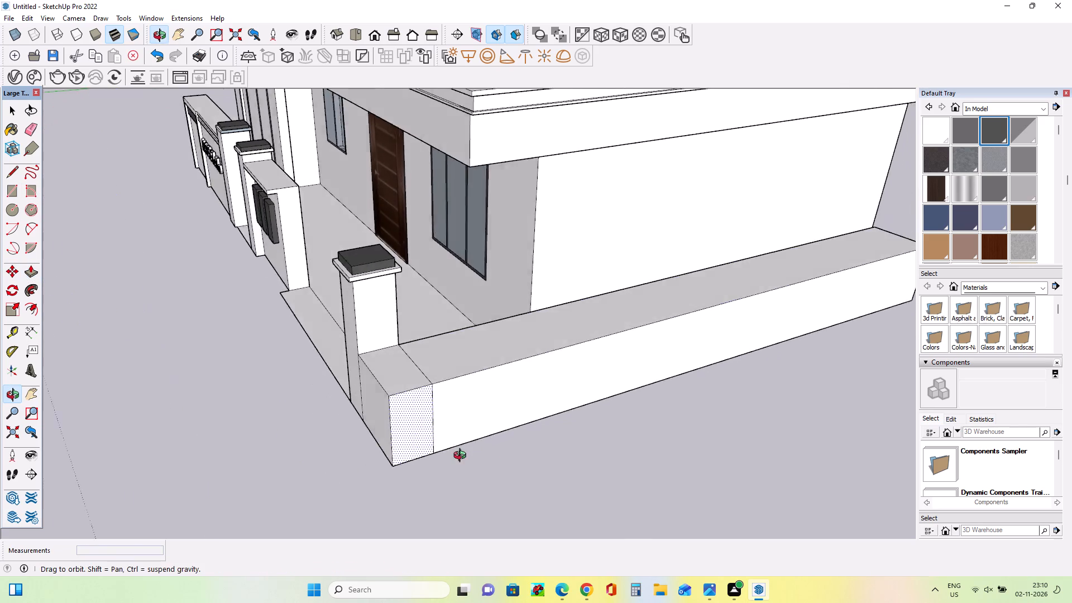
middle_click_drag(462, 457, 550, 470)
middle_click_drag(543, 404, 820, 452)
left_click_drag(585, 271, 592, 265)
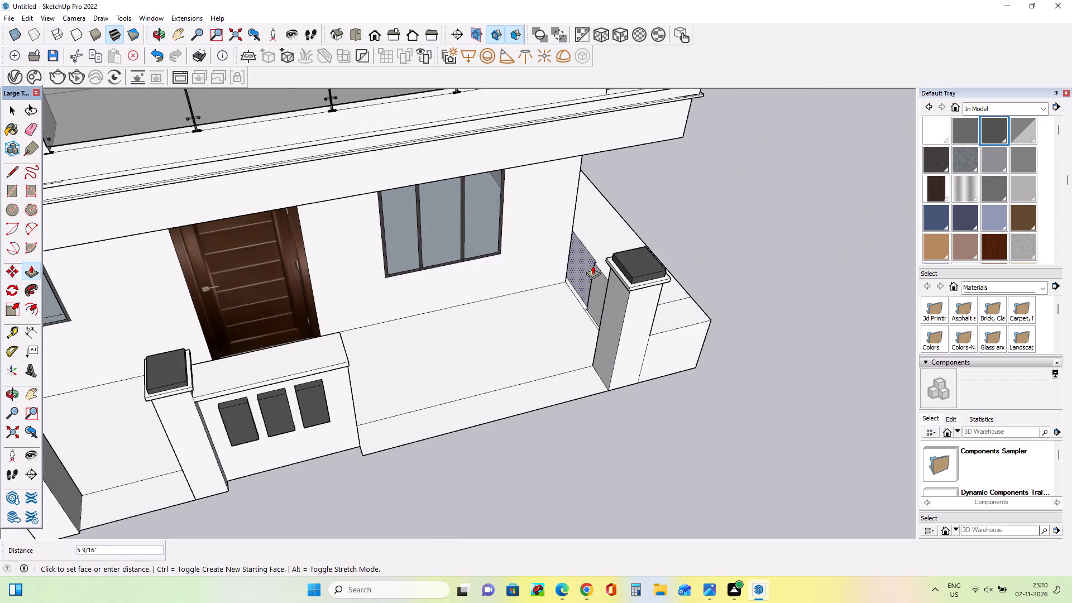
left_click_drag(592, 265, 600, 259)
scroll(596, 283, "up", 4)
left_click_drag(596, 283, 614, 267)
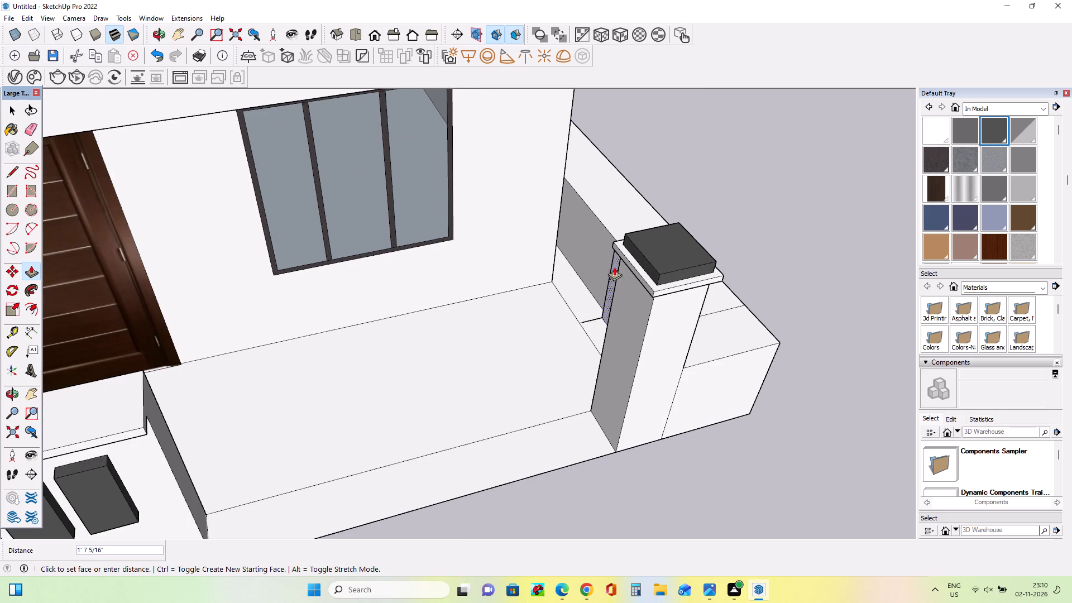
left_click_drag(614, 267, 615, 263)
Deepen the recess in the corner block behind the pillar by pushing its end face toward the front.
middle_click_drag(755, 431, 372, 472)
middle_click_drag(609, 422, 253, 382)
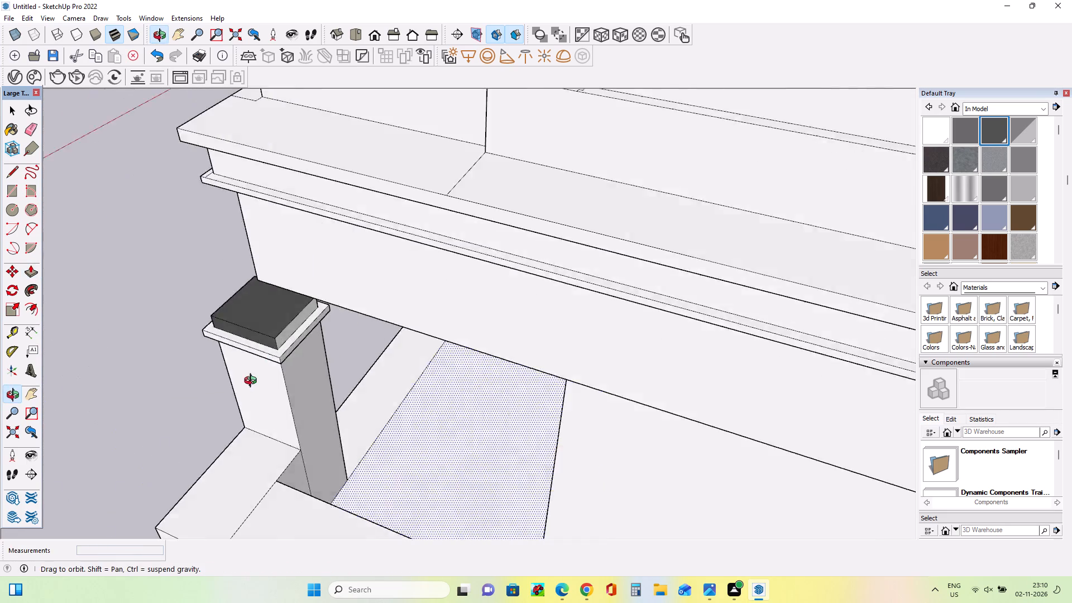
middle_click_drag(253, 382, 186, 390)
scroll(243, 420, "up", 4)
left_click_drag(246, 418, 231, 384)
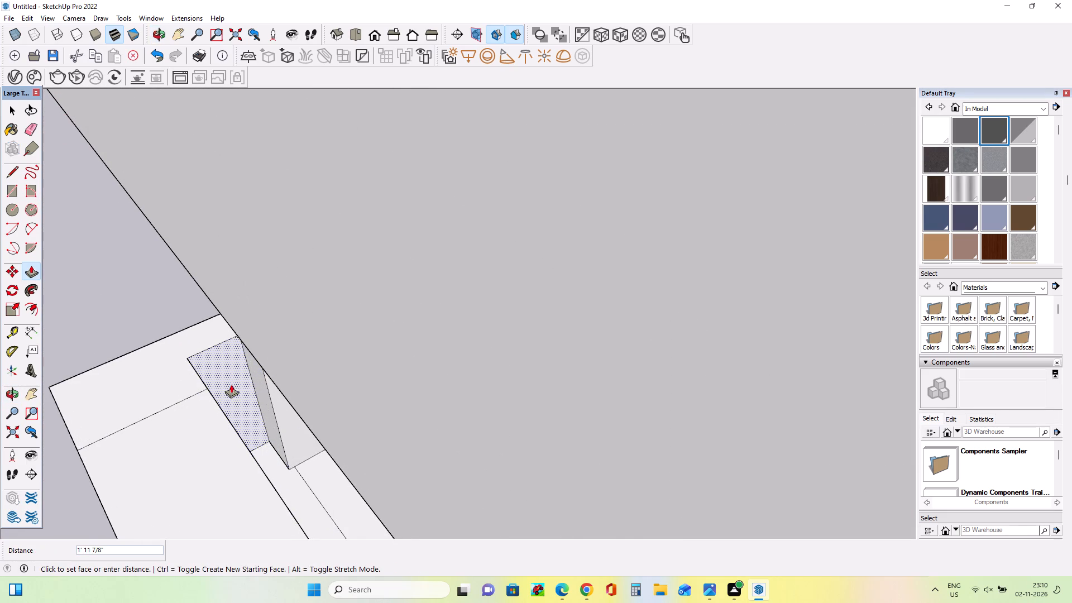
left_click_drag(231, 384, 229, 380)
Push the long wall's inner face outward 1' 6 1/8" and bring the corner block's inner face flush with it.
middle_click_drag(224, 455, 1004, 454)
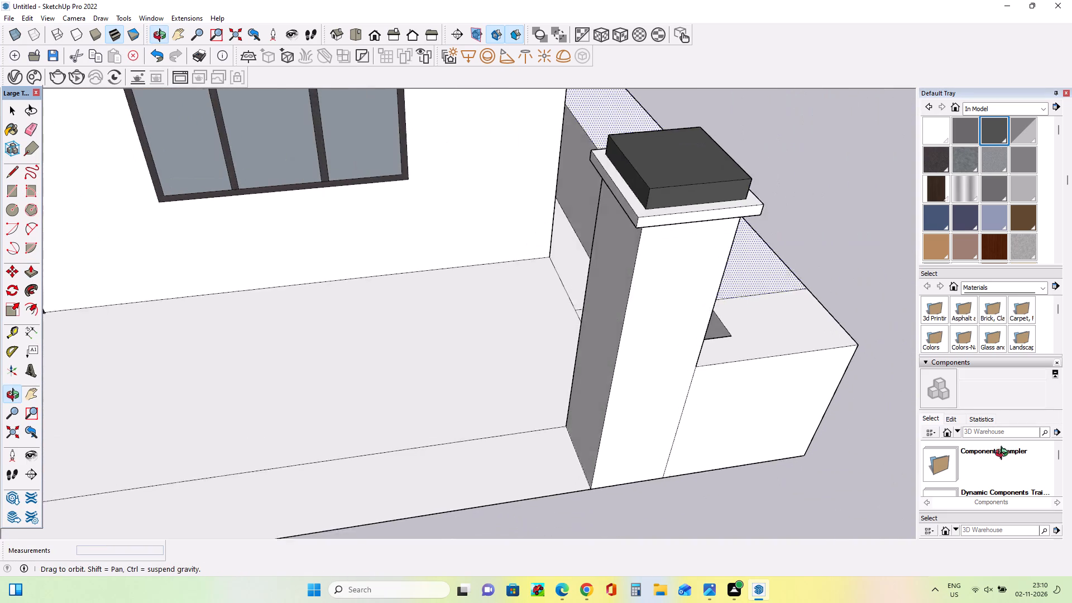
middle_click_drag(1004, 454, 1013, 452)
left_click_drag(562, 193, 583, 183)
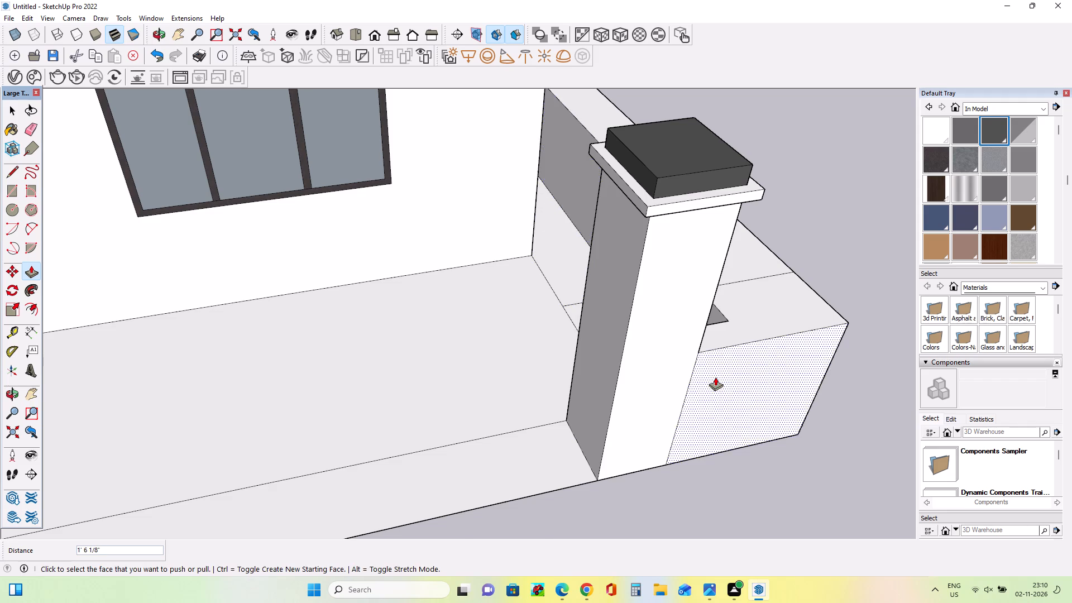
scroll(715, 376, "up", 5)
middle_click_drag(708, 375, 552, 378)
left_click_drag(640, 343, 706, 360)
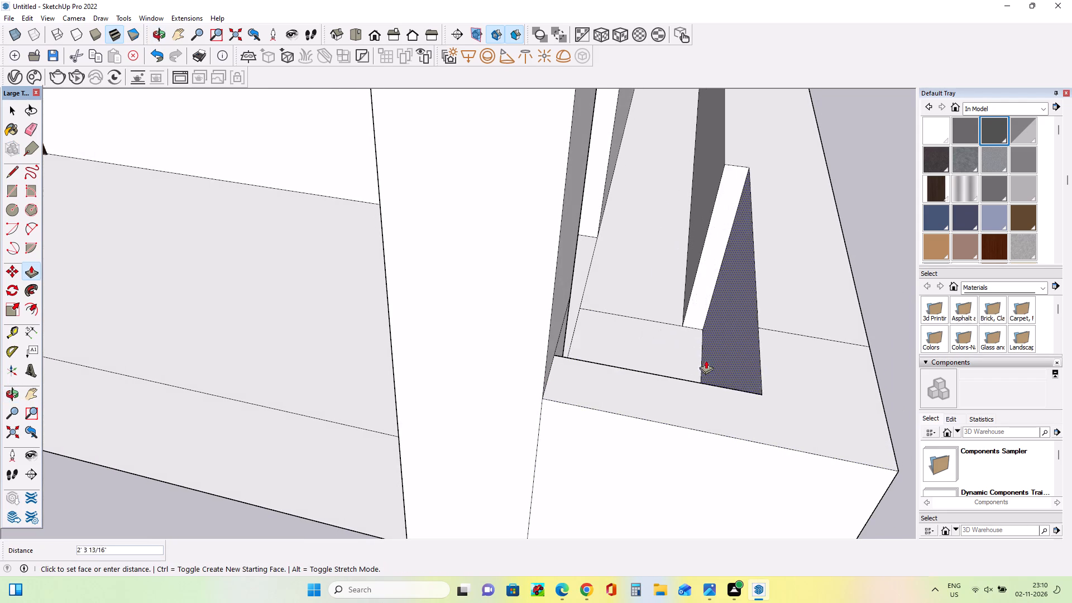
left_click_drag(706, 360, 722, 141)
Raise the top of the long side boundary wall 2' 2 15/16" and bring the corner block's top level with it.
scroll(689, 336, "down", 4)
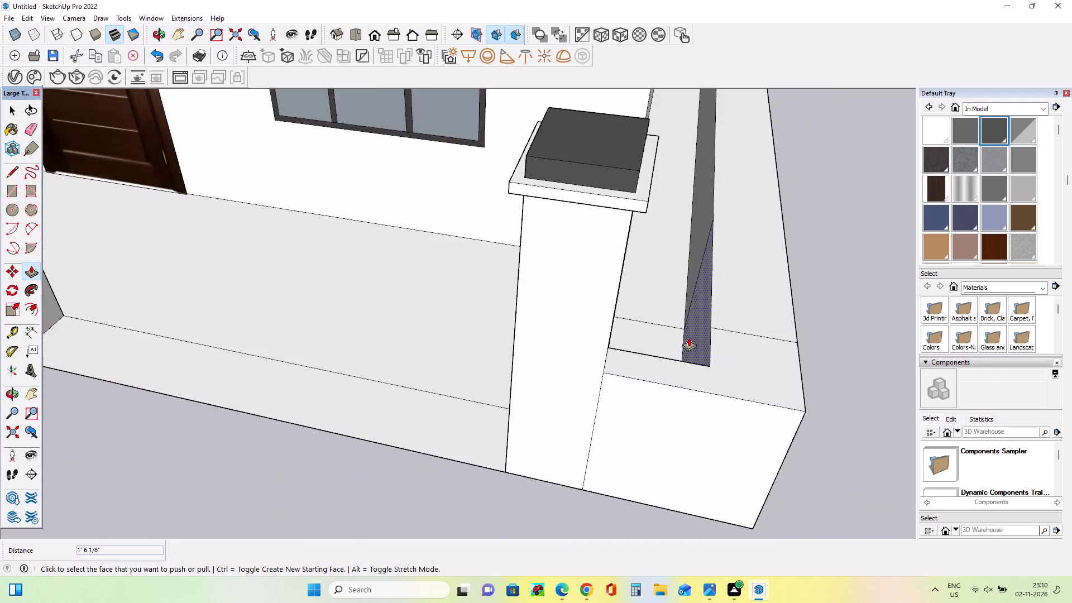
scroll(688, 337, "down", 9)
middle_click_drag(652, 458, 764, 240)
middle_click_drag(688, 308, 314, 423)
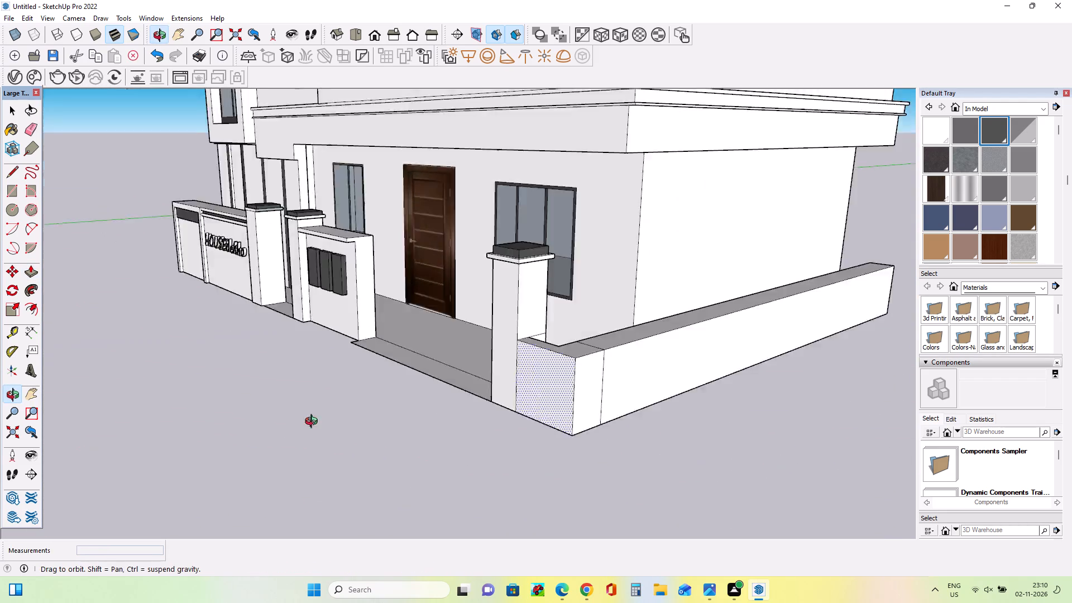
middle_click_drag(314, 423, 271, 431)
left_click_drag(514, 381, 521, 357)
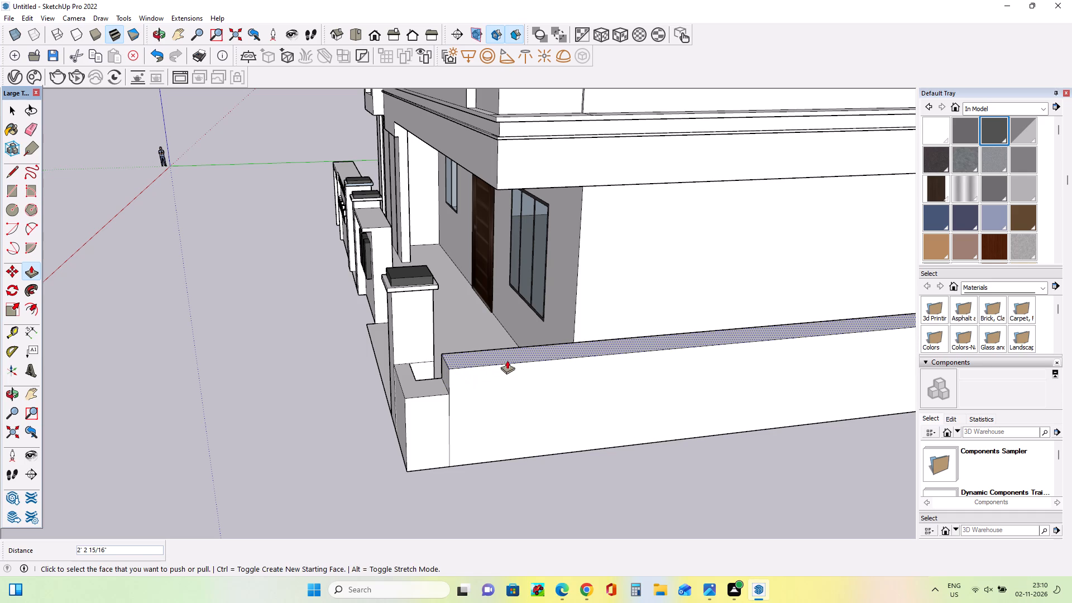
left_click_drag(425, 385, 453, 361)
Examine the side boundary wall and the whole front elevation against the reference photo.
middle_click_drag(447, 455, 737, 469)
scroll(736, 470, "down", 3)
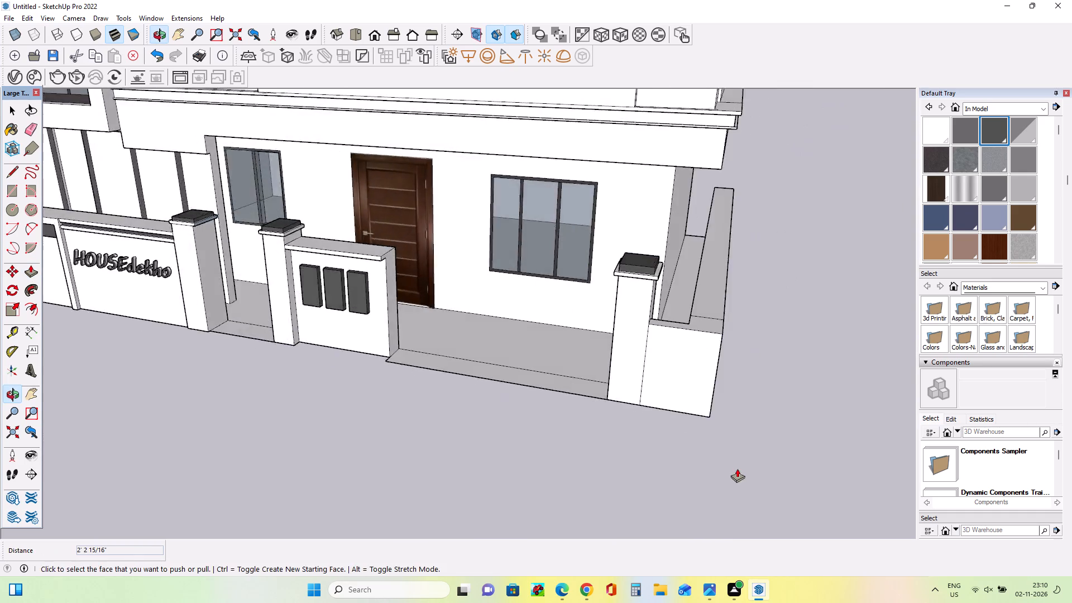
middle_click_drag(623, 372, 846, 348)
scroll(603, 463, "down", 4)
middle_click_drag(548, 493, 401, 543)
scroll(401, 543, "down", 4)
middle_click_drag(401, 532, 404, 524)
scroll(401, 528, "down", 5)
middle_click_drag(387, 519, 434, 411)
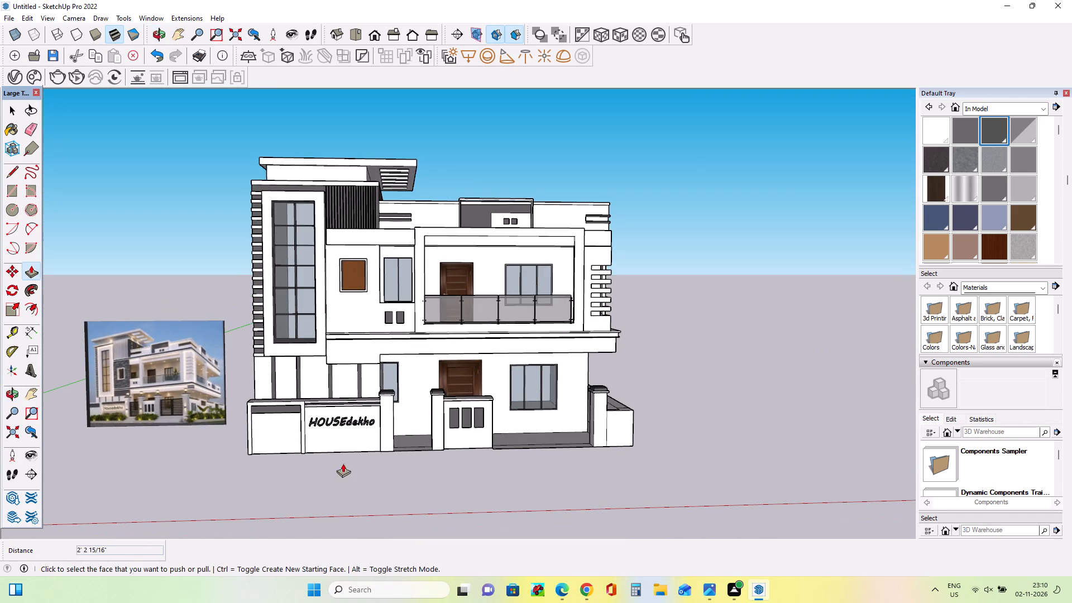
middle_click_drag(343, 461, 351, 439)
Erase the seam lines between the corner block and long wall on the boundary wall's top and outer side.
scroll(640, 395, "up", 8)
middle_click_drag(614, 441, 481, 600)
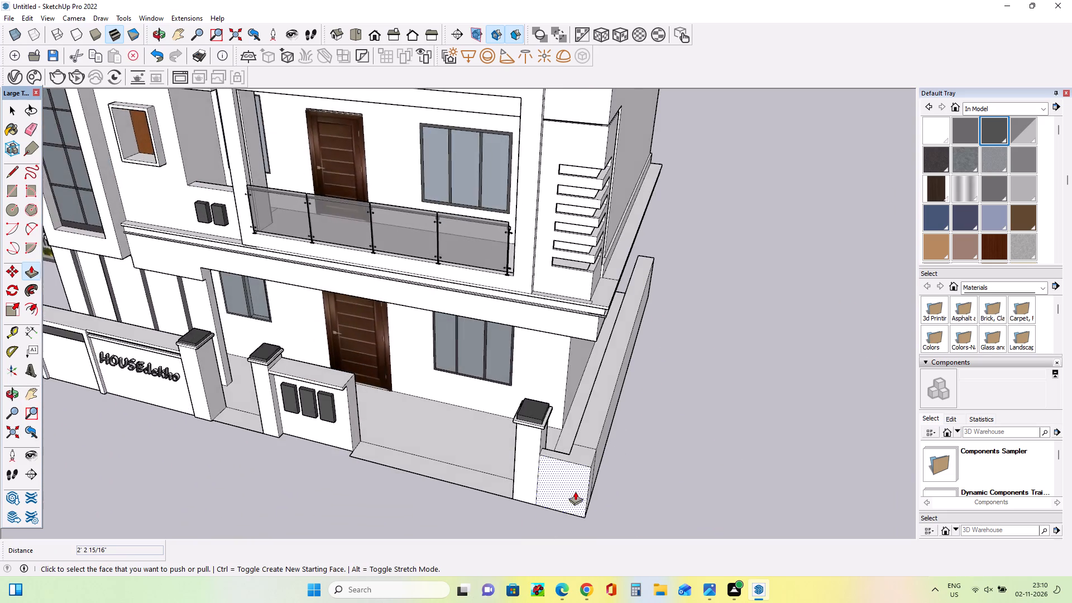
scroll(575, 491, "up", 5)
left_click(30, 122)
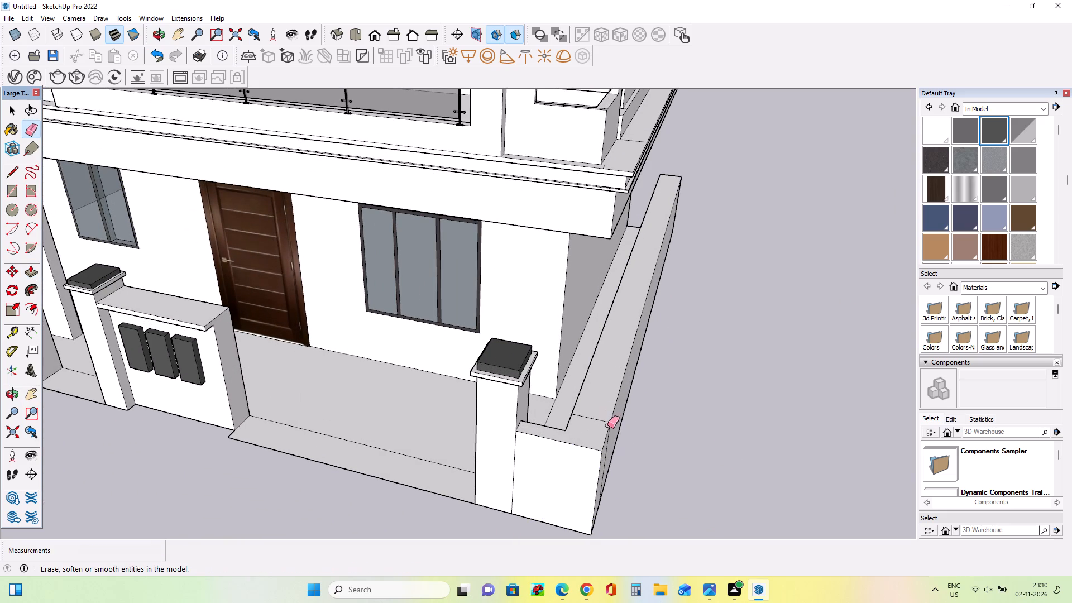
left_click_drag(606, 427, 613, 410)
middle_click_drag(625, 447, 543, 450)
key("ctrl+z")
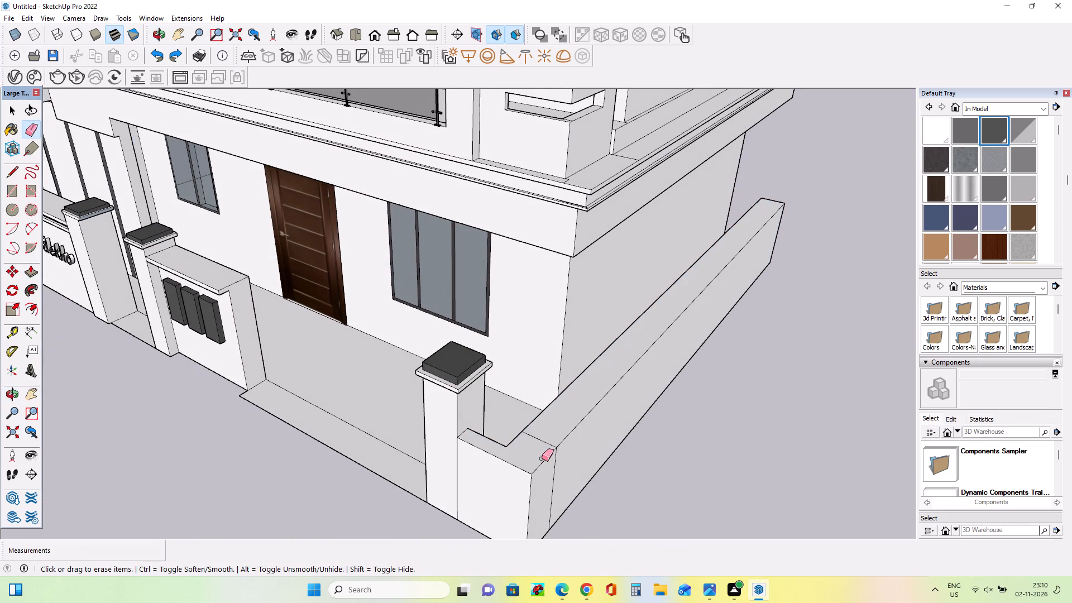
left_click_drag(548, 443, 554, 435)
left_click_drag(557, 478, 561, 470)
left_click_drag(556, 477, 559, 468)
left_click_drag(546, 491, 558, 467)
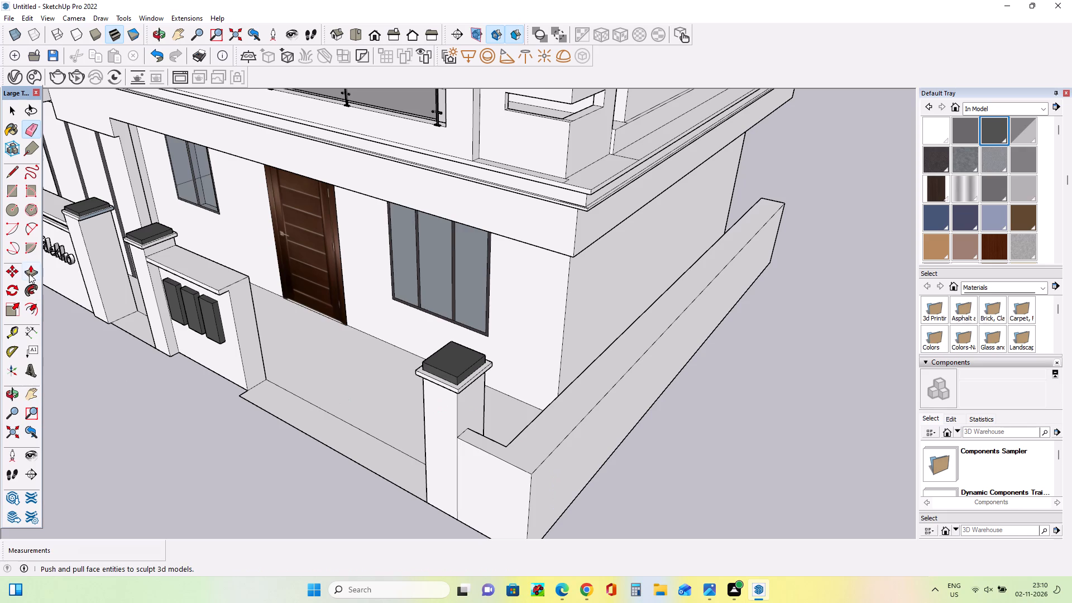
Raise the merged top face of the side boundary wall 2' 9/16".
left_click(30, 274)
left_click_drag(493, 445, 493, 424)
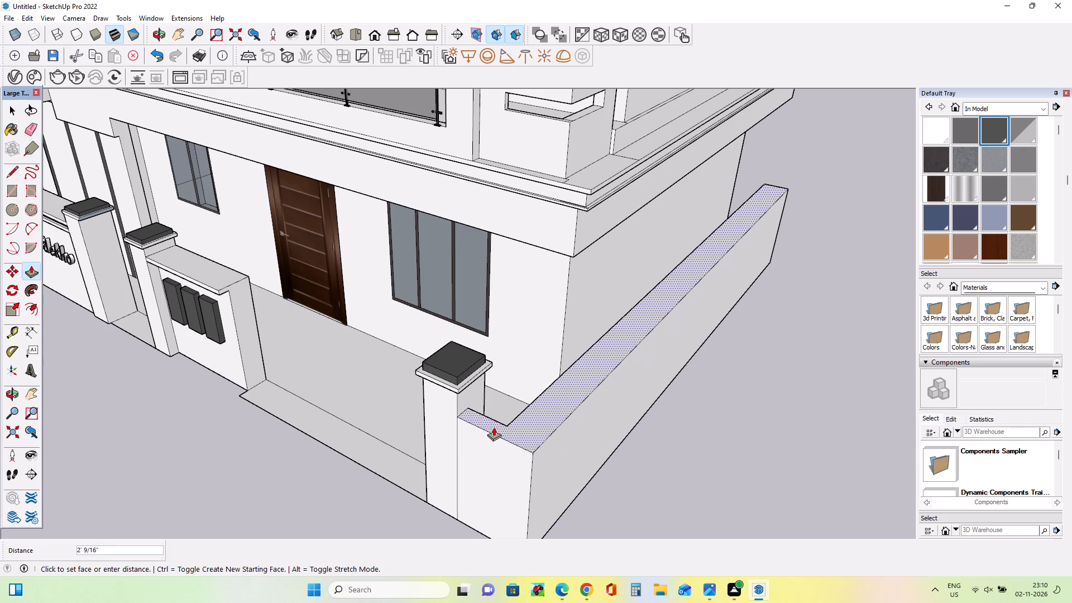
Erase the vertical seam line on the boundary wall's inner face behind the corner pillar.
middle_click_drag(492, 514, 722, 502)
scroll(589, 511, "down", 3)
scroll(628, 347, "up", 3)
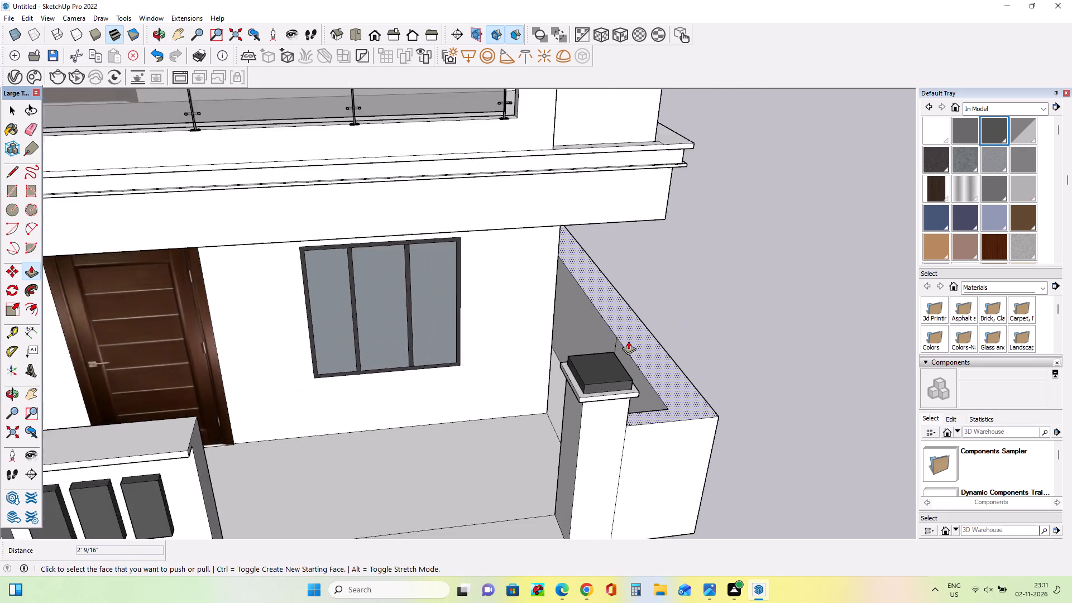
scroll(628, 341, "up", 5)
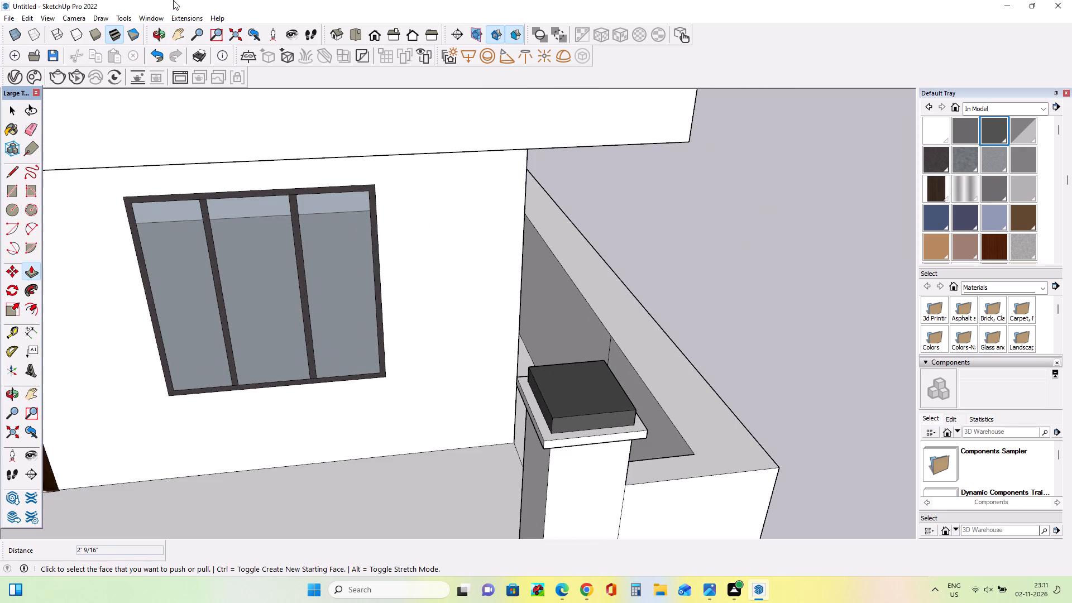
left_click(27, 131)
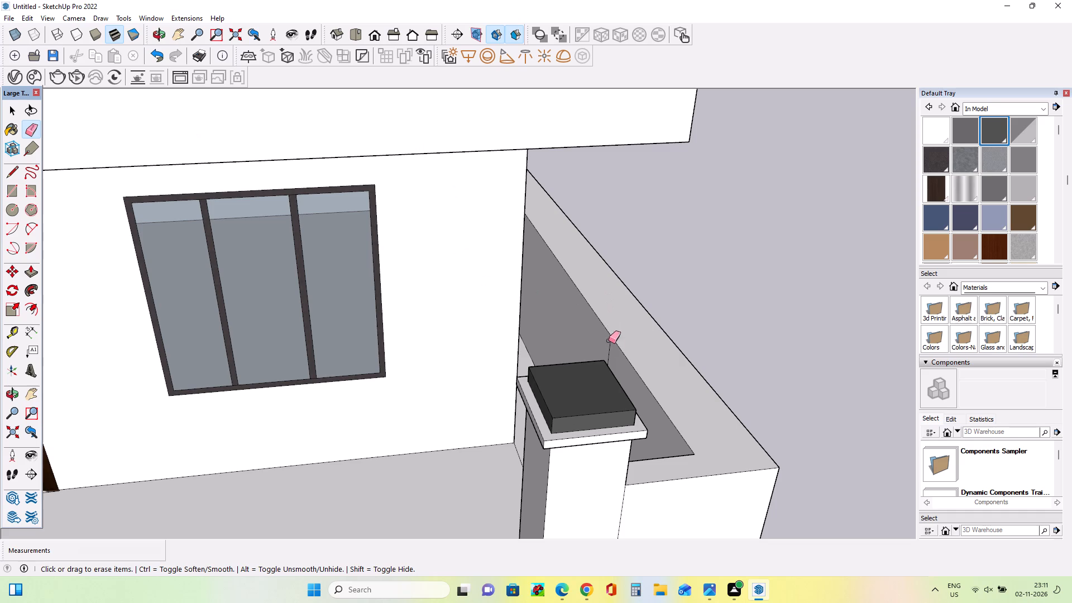
left_click(609, 351)
Push the boundary wall's inner face outward 9 3/16" to make the wall thinner.
scroll(611, 310, "down", 4)
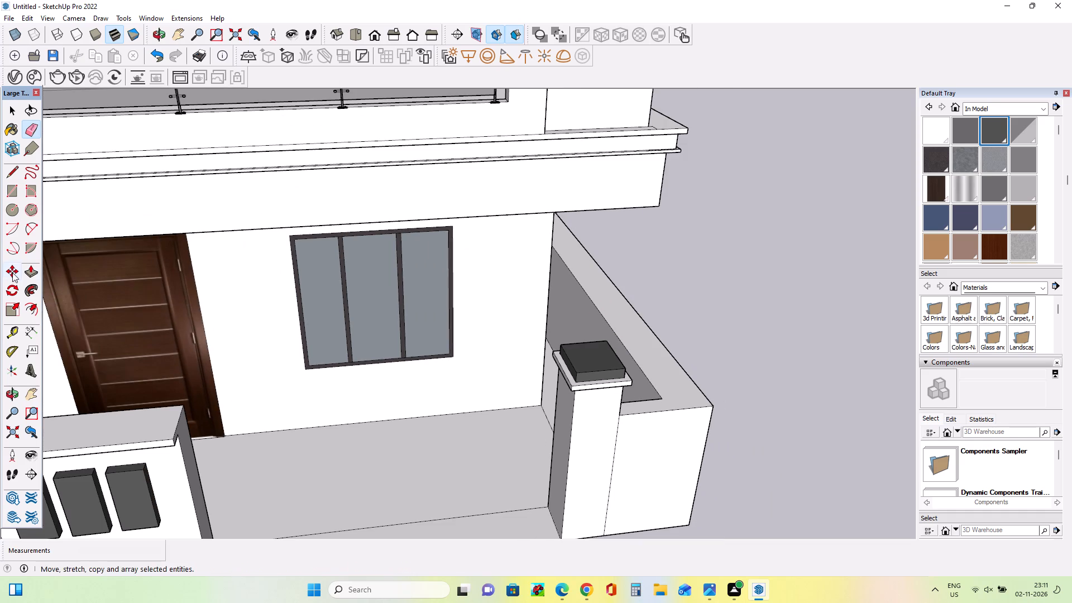
left_click(30, 271)
left_click_drag(563, 296, 570, 295)
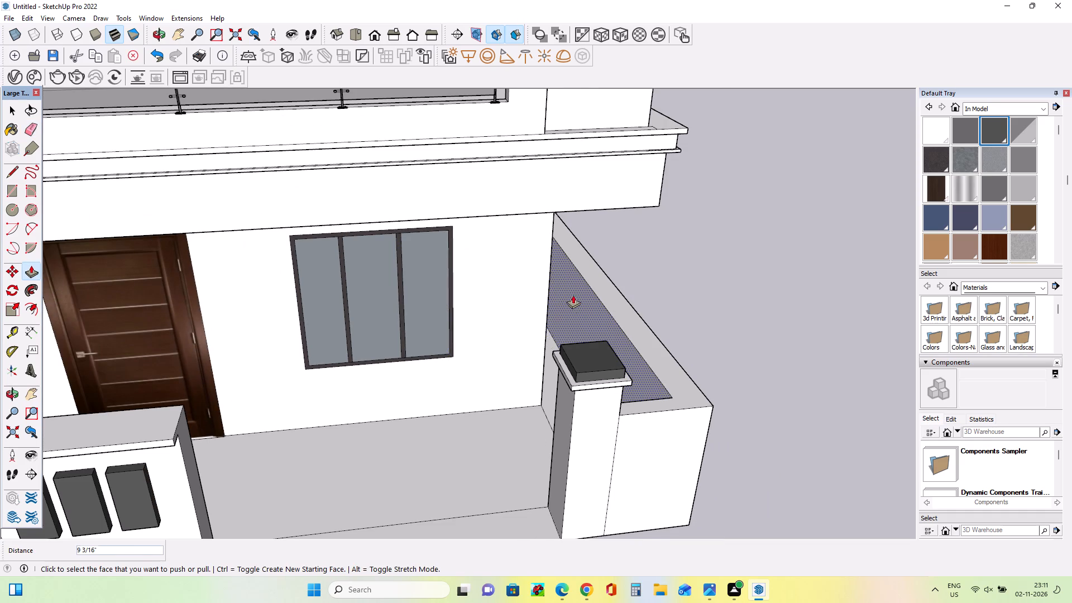
Erase the leftover dividing lines on the yard floor between the corner pillar and the side boundary wall.
scroll(608, 313, "down", 8)
middle_click_drag(505, 389, 520, 375)
scroll(567, 376, "up", 2)
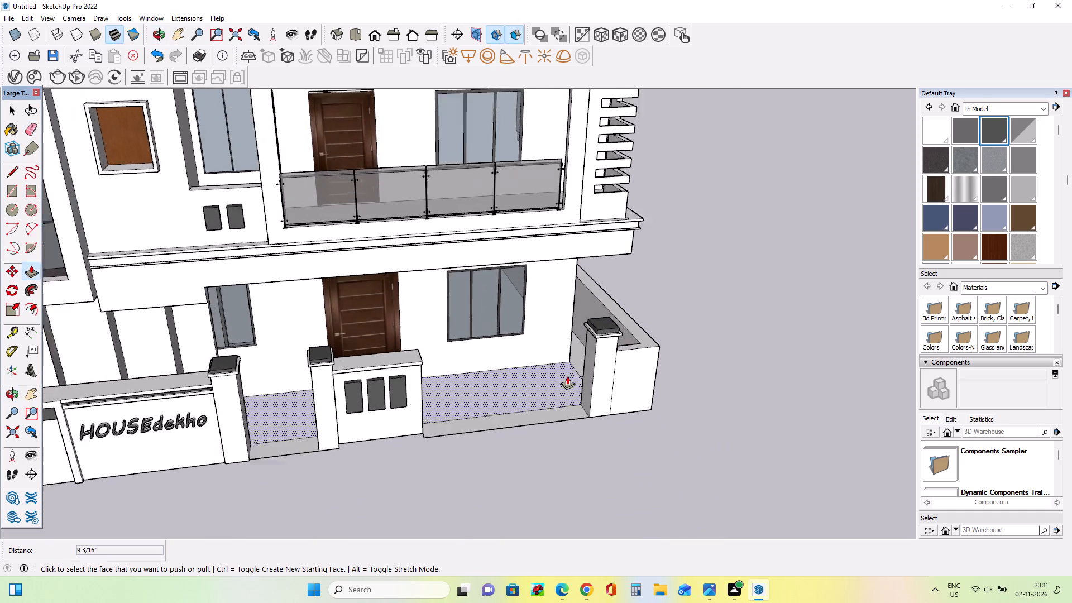
scroll(567, 376, "up", 2)
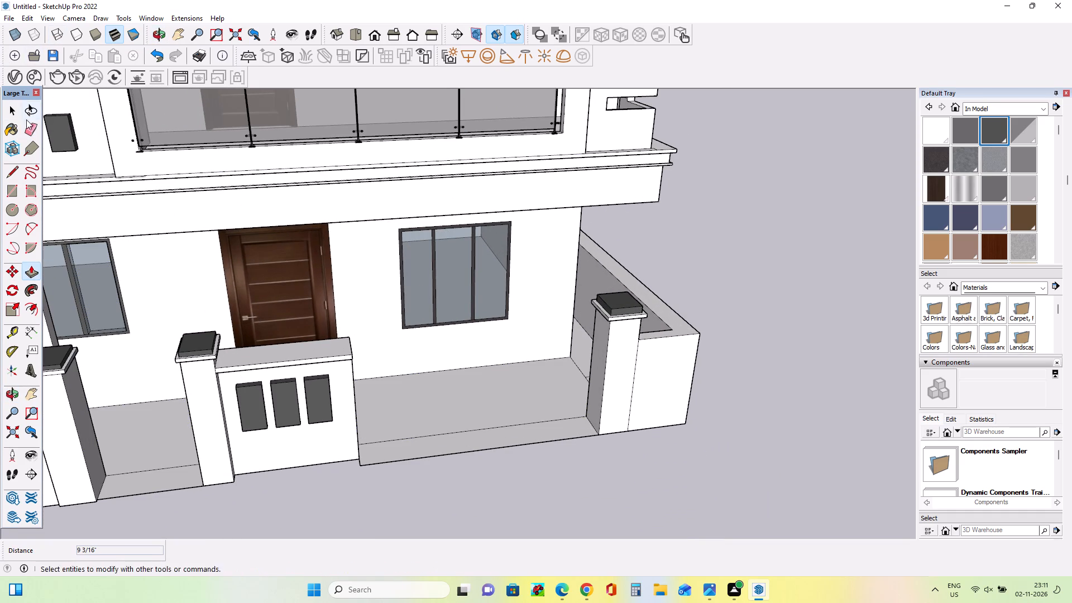
left_click(28, 127)
left_click_drag(583, 363, 571, 385)
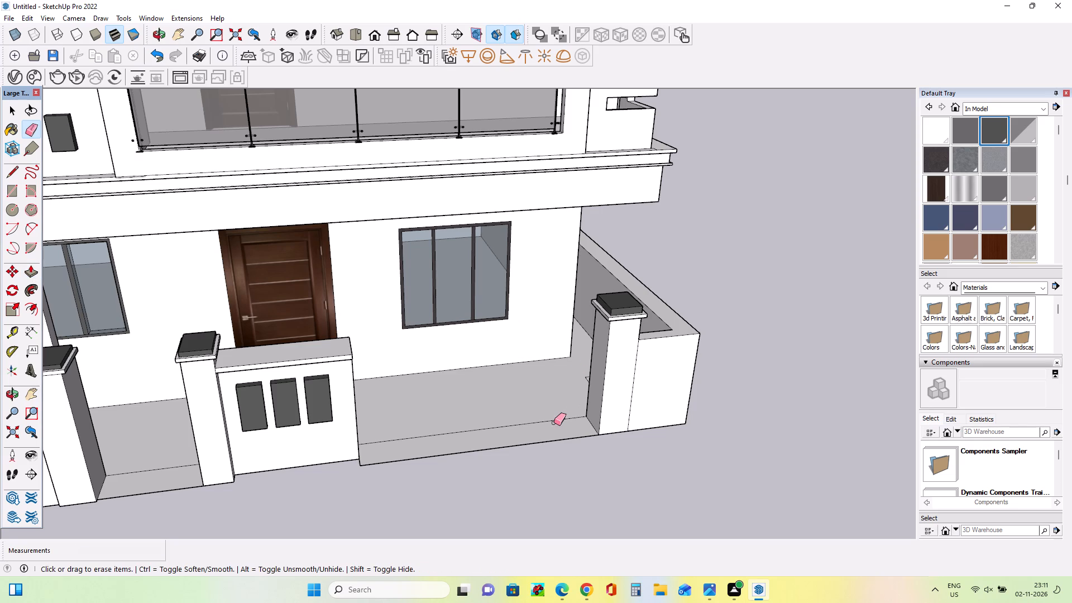
scroll(560, 398, "down", 4)
middle_click_drag(578, 403, 668, 451)
scroll(553, 347, "up", 5)
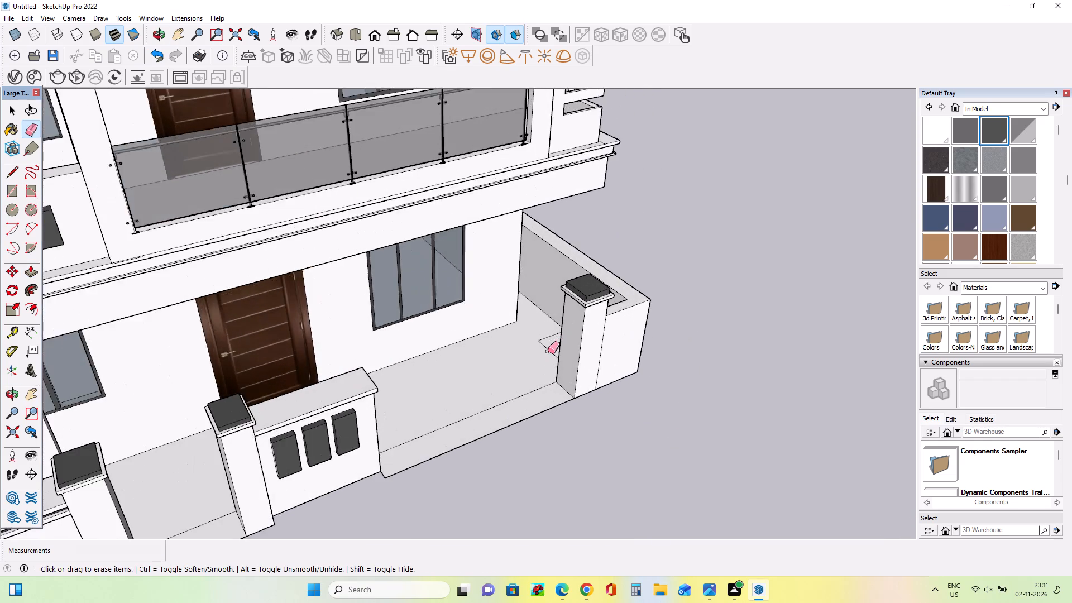
scroll(548, 351, "up", 4)
left_click_drag(544, 319, 534, 380)
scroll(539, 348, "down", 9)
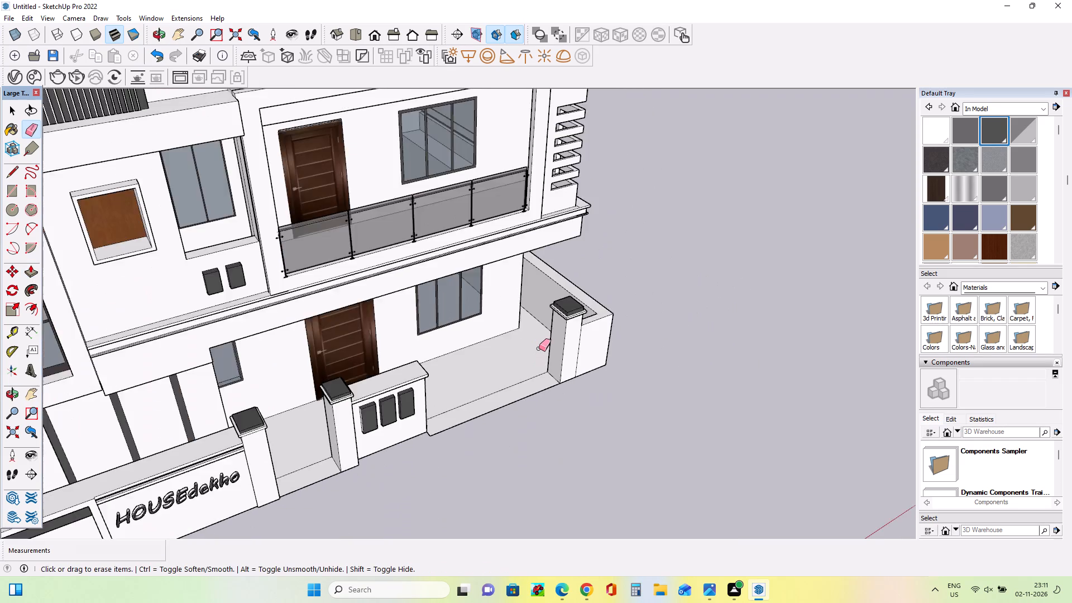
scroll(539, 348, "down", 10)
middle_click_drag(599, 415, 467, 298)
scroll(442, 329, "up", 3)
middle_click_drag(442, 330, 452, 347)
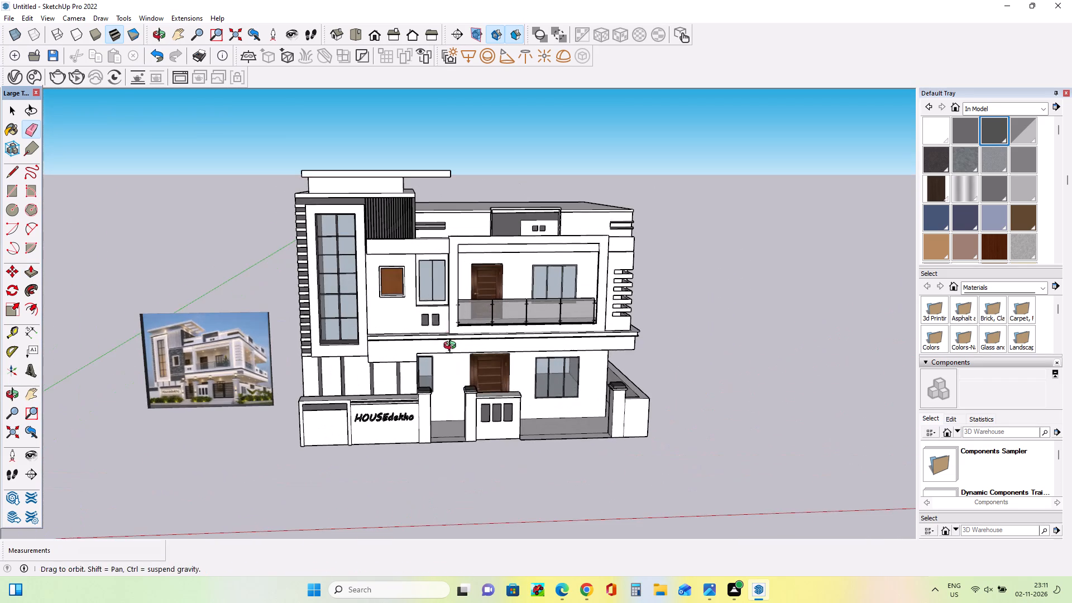
Examine the house's whole front elevation, including the slatted panel, balcony, canopy and boundary wall, from several angles.
middle_click_drag(452, 347, 453, 348)
scroll(454, 344, "up", 3)
middle_click_drag(473, 350, 442, 352)
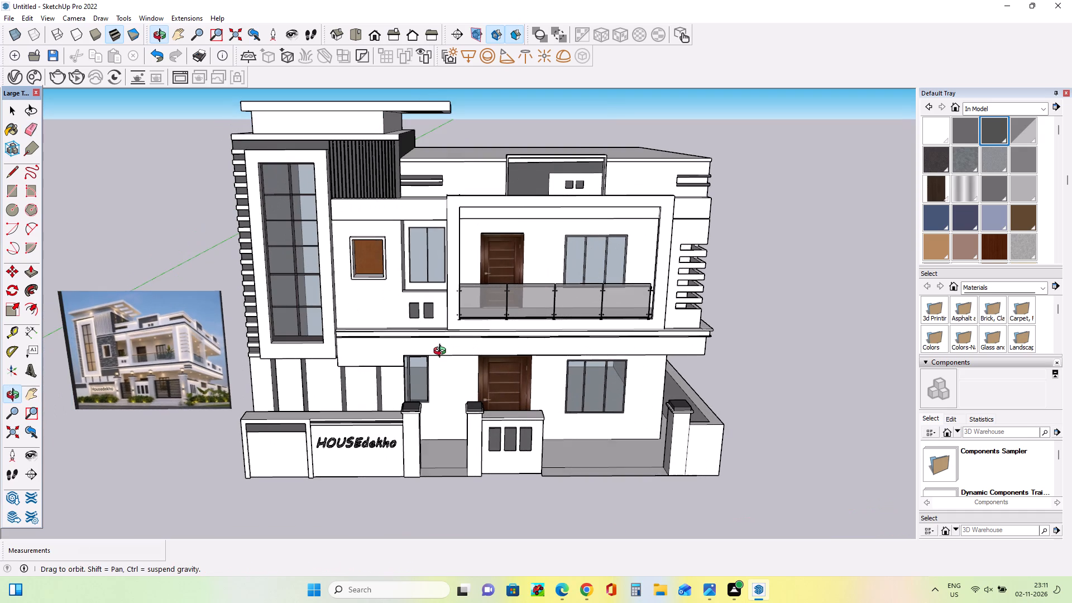
middle_click_drag(442, 352, 444, 338)
middle_click(428, 351)
middle_click_drag(425, 355, 429, 333)
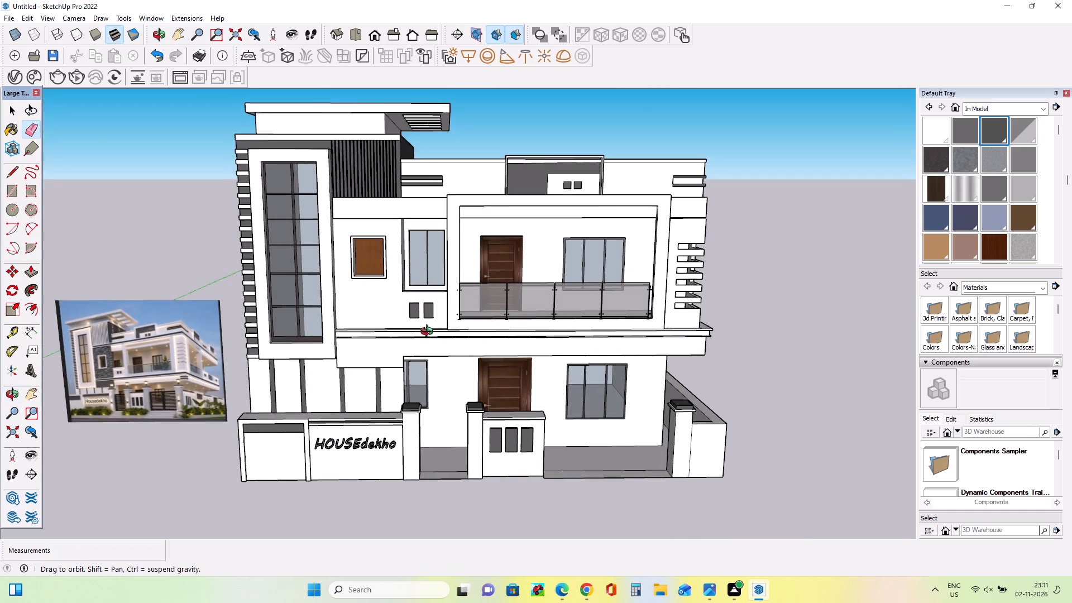
middle_click_drag(429, 333, 429, 332)
scroll(398, 345, "up", 1)
scroll(398, 345, "down", 2)
middle_click_drag(401, 333, 360, 319)
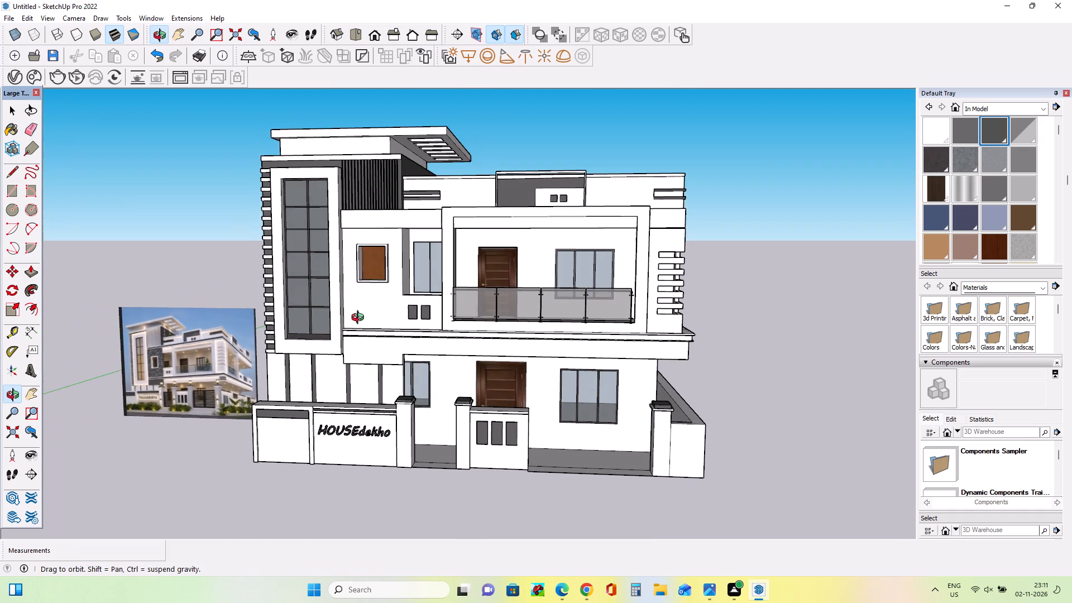
middle_click_drag(360, 319, 337, 358)
scroll(381, 178, "up", 9)
middle_click_drag(383, 228, 422, 214)
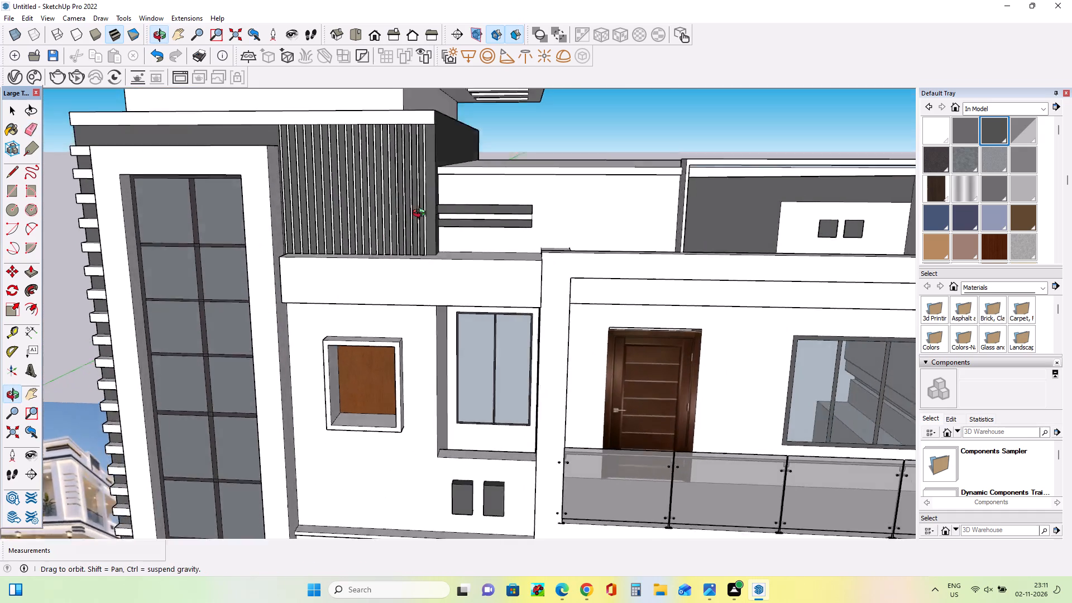
middle_click_drag(422, 214, 459, 179)
scroll(459, 179, "down", 12)
middle_click_drag(513, 252, 507, 261)
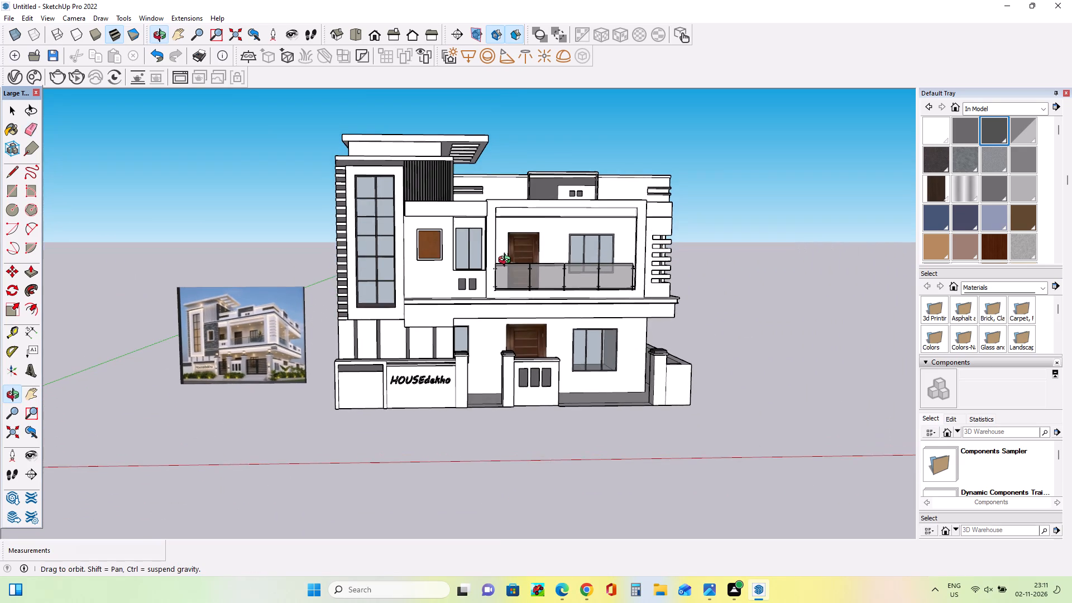
middle_click_drag(507, 261, 506, 262)
scroll(507, 258, "up", 2)
middle_click_drag(522, 257, 620, 252)
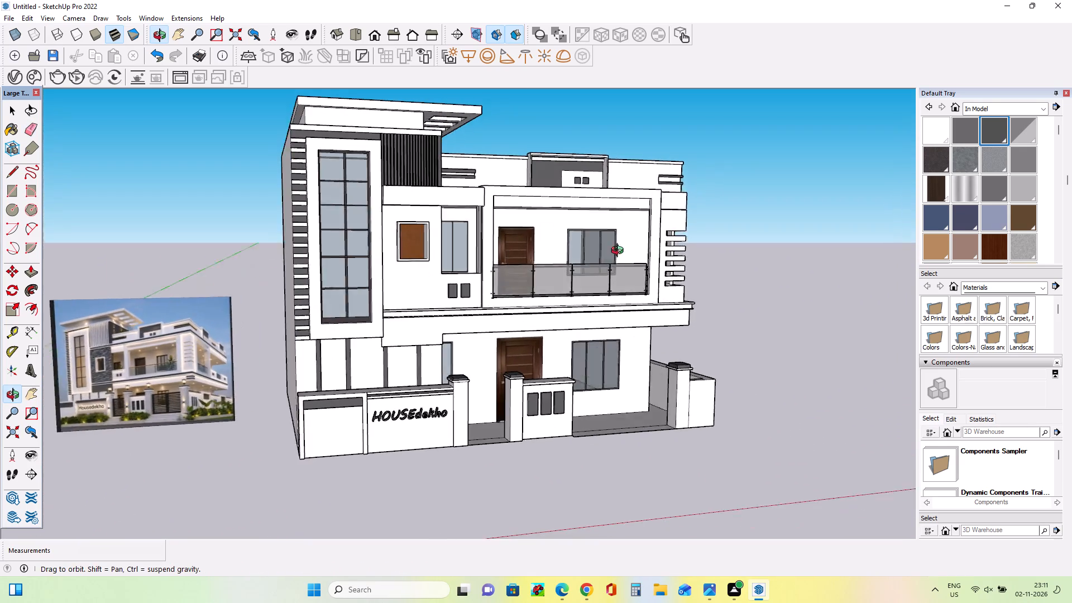
middle_click_drag(620, 252, 635, 253)
Inspect the base of the dark slatted panel where it meets the projecting ledge beside the tall window.
scroll(391, 165, "up", 15)
middle_click_drag(403, 207, 392, 221)
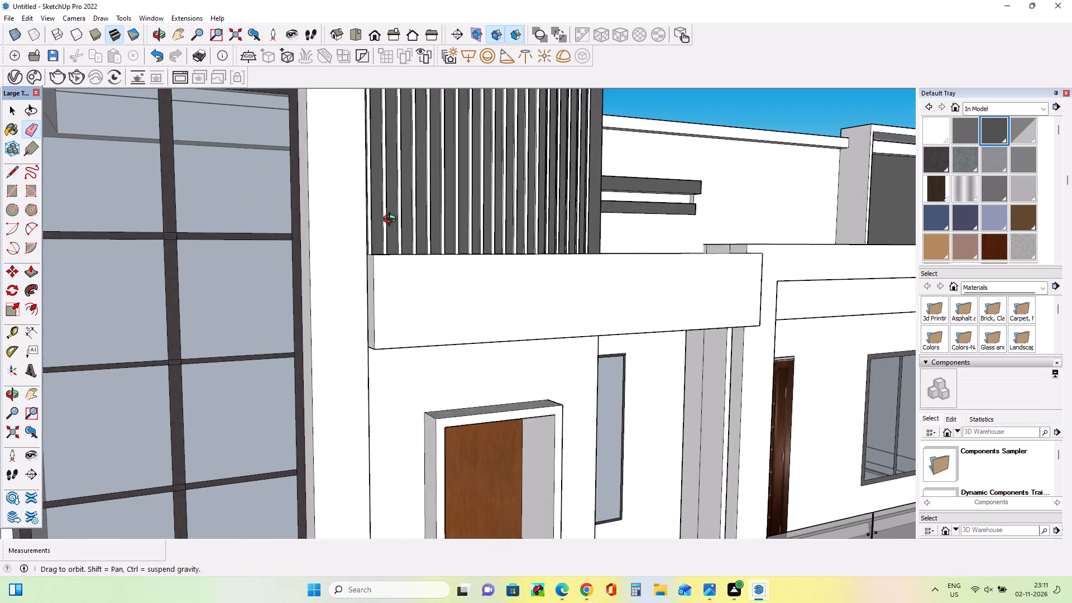
middle_click_drag(392, 221, 292, 283)
scroll(380, 260, "up", 7)
middle_click_drag(391, 278, 342, 312)
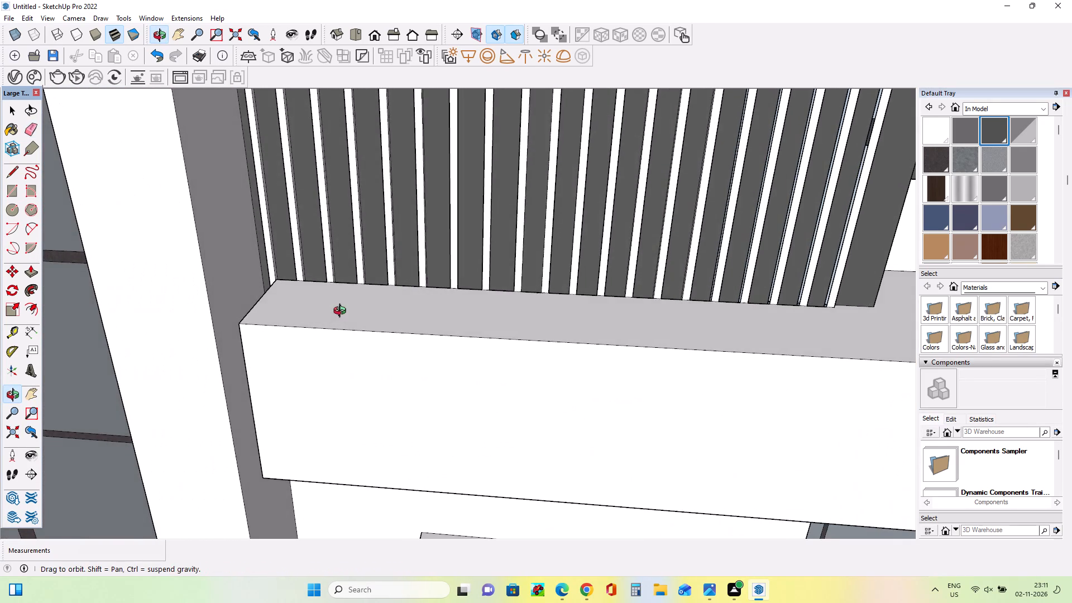
middle_click_drag(342, 312, 356, 310)
scroll(356, 310, "down", 10)
scroll(357, 299, "up", 1)
scroll(356, 298, "down", 10)
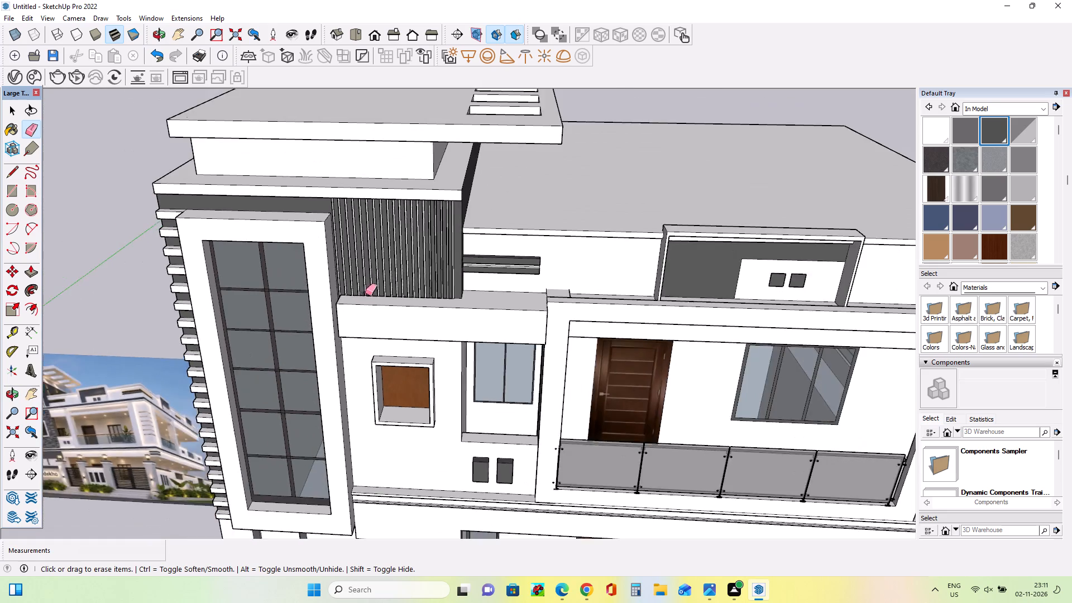
scroll(365, 293, "down", 4)
scroll(350, 296, "up", 16)
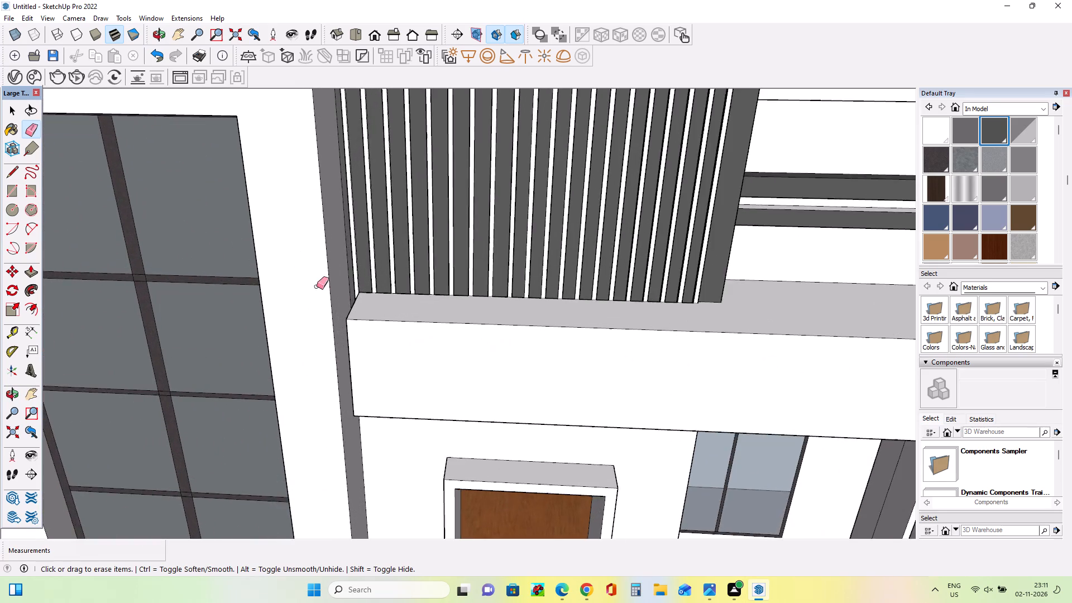
middle_click_drag(317, 286, 389, 304)
scroll(386, 304, "down", 3)
scroll(529, 265, "down", 10)
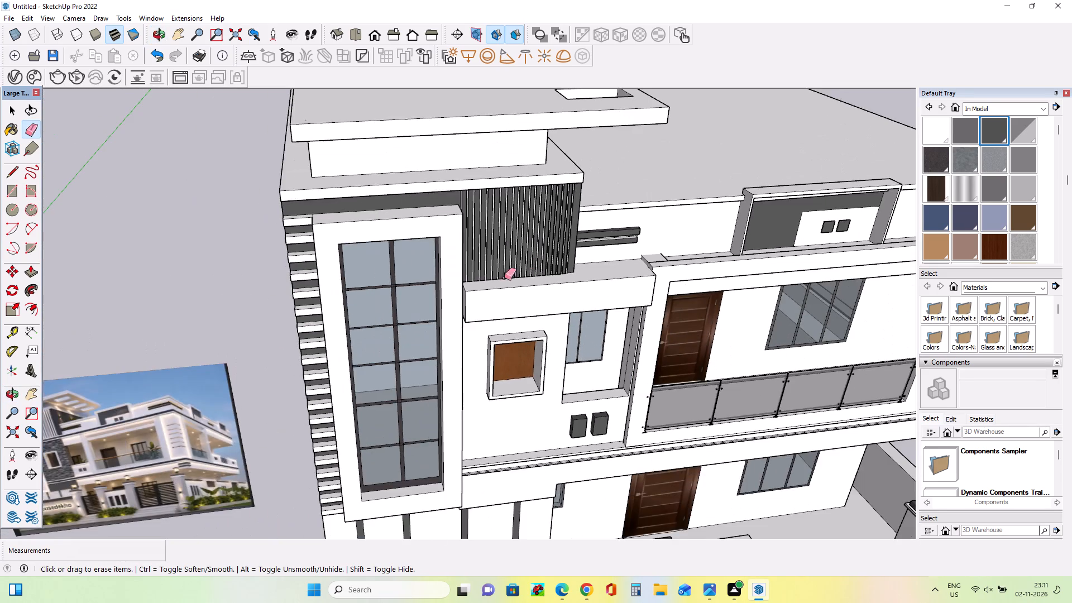
Examine the slatted panel, canopy openings and roof parapet in the reference photo up close.
scroll(25, 407, "up", 19)
scroll(95, 423, "up", 3)
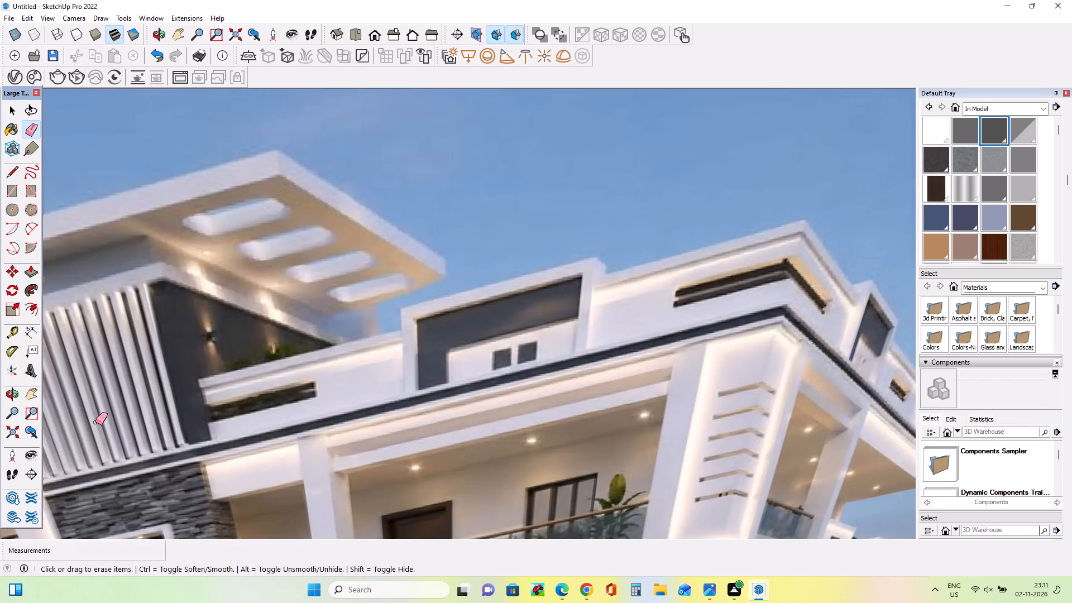
scroll(95, 422, "up", 9)
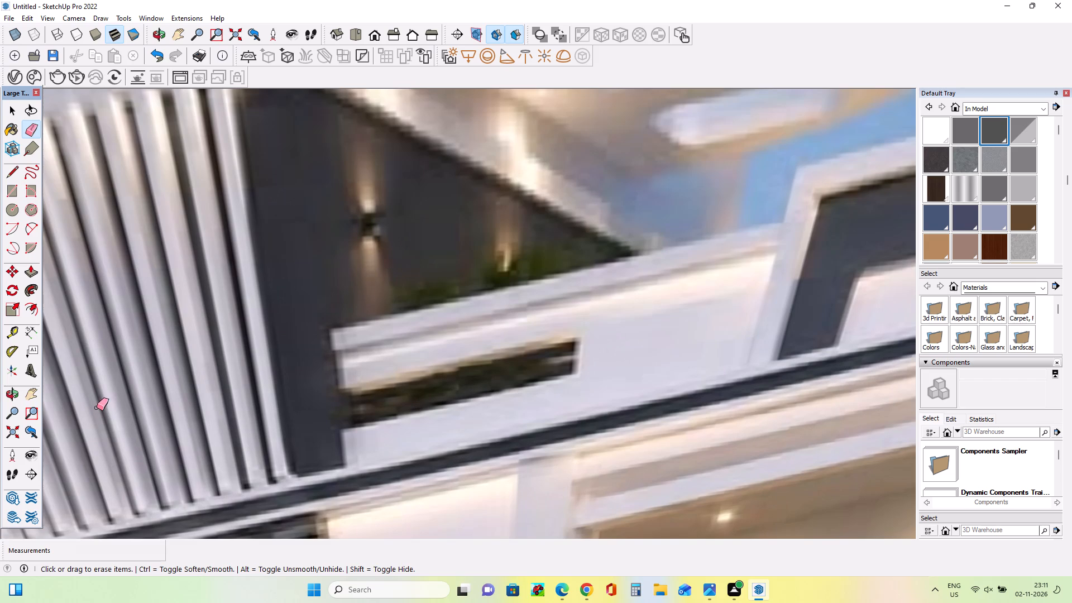
scroll(97, 408, "down", 9)
scroll(108, 427, "down", 17)
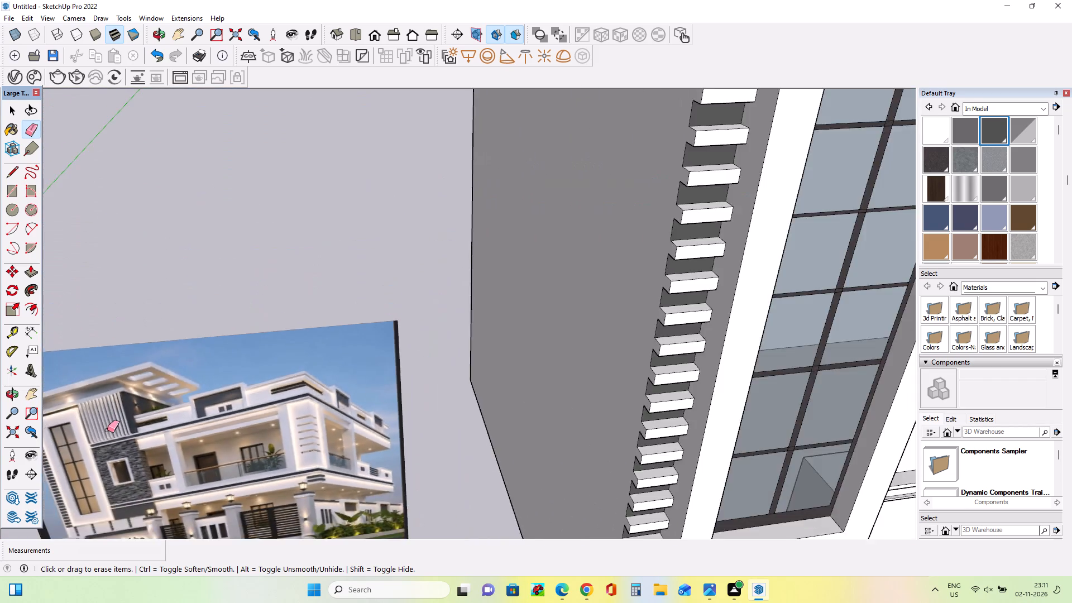
Compare the modeled front elevation and boundary wall with the reference photo beside the house.
scroll(107, 430, "down", 9)
middle_click_drag(403, 457, 361, 294)
scroll(361, 292, "down", 3)
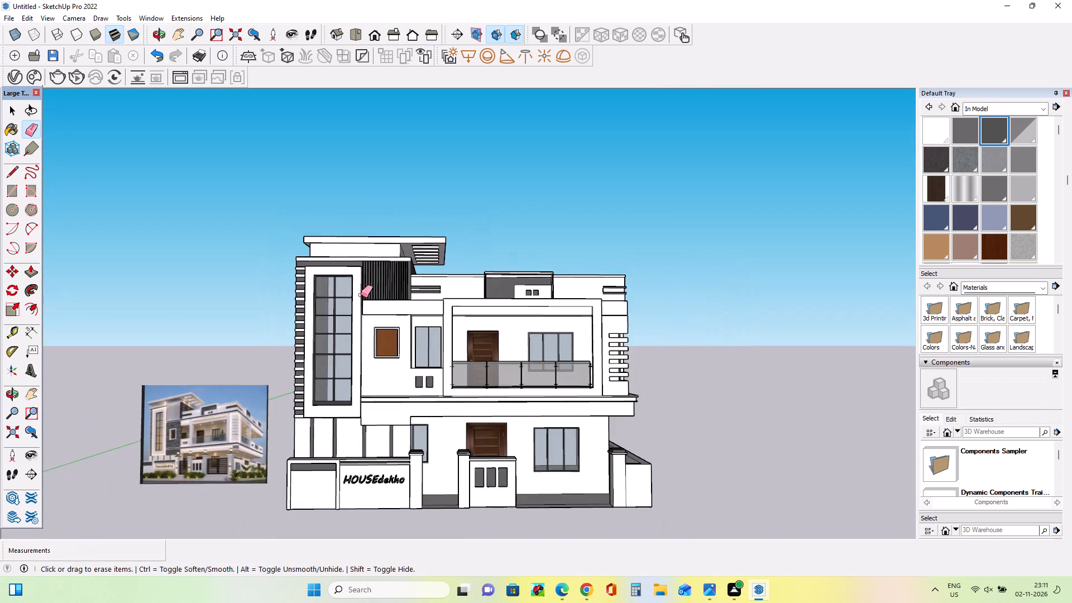
scroll(361, 295, "down", 6)
scroll(428, 377, "up", 7)
middle_click_drag(453, 398, 461, 406)
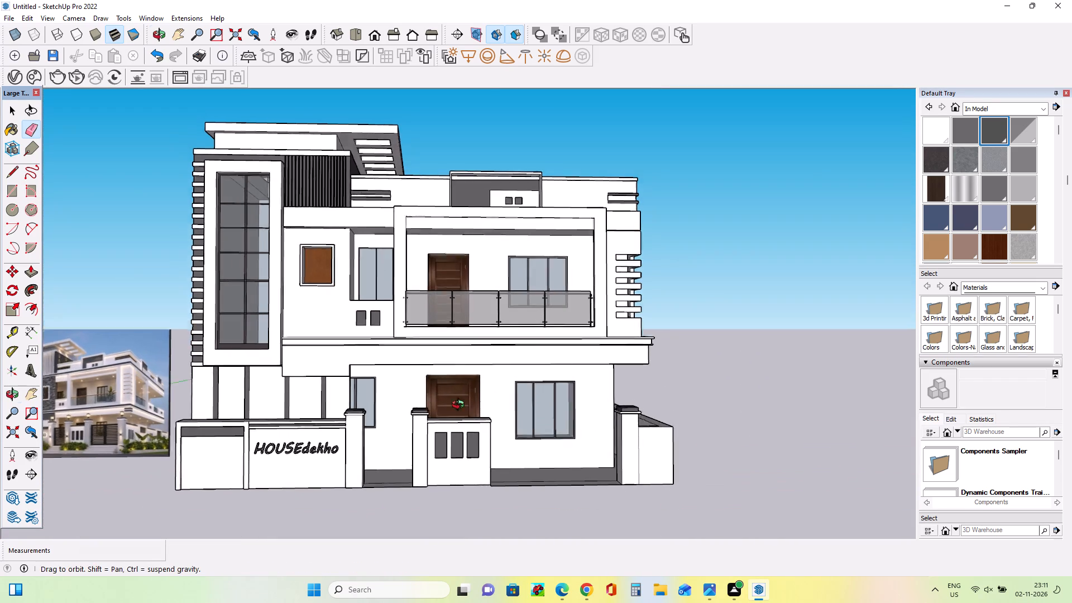
middle_click_drag(461, 406, 413, 453)
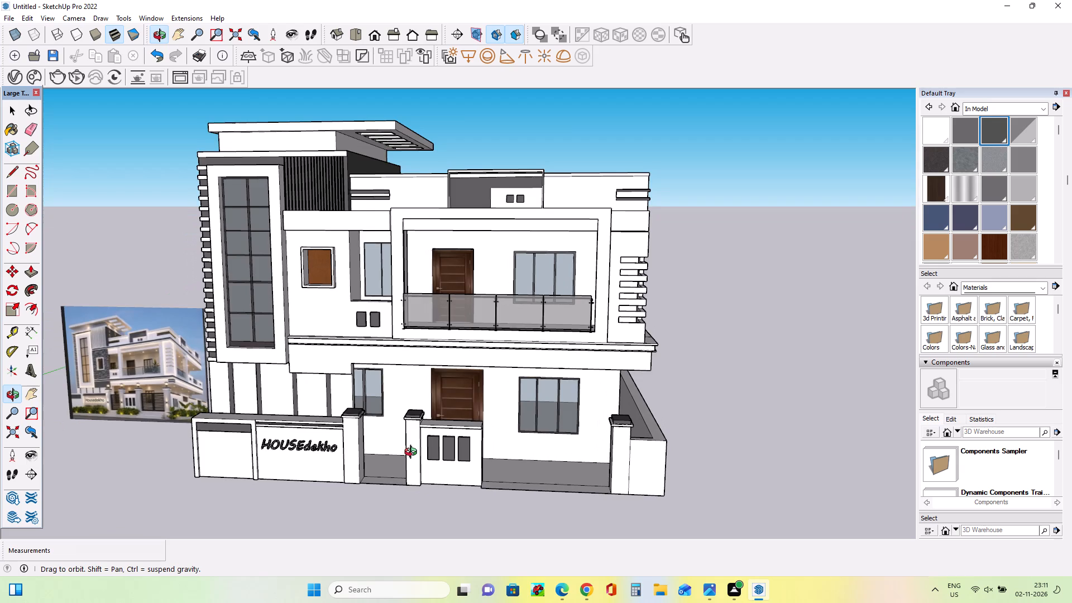
middle_click_drag(413, 453, 443, 458)
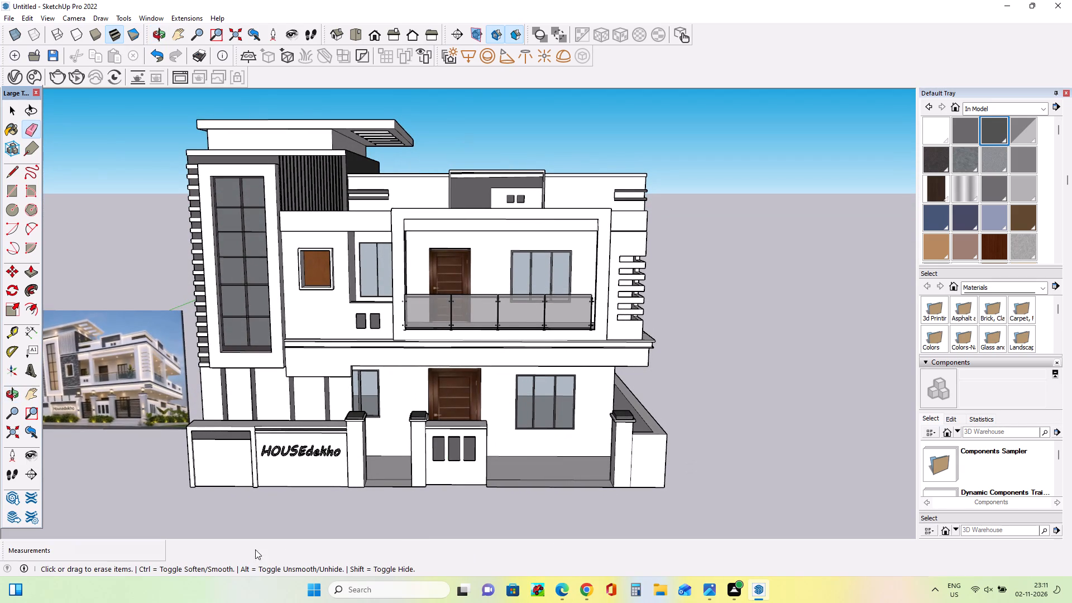
scroll(100, 423, "up", 13)
scroll(368, 396, "down", 4)
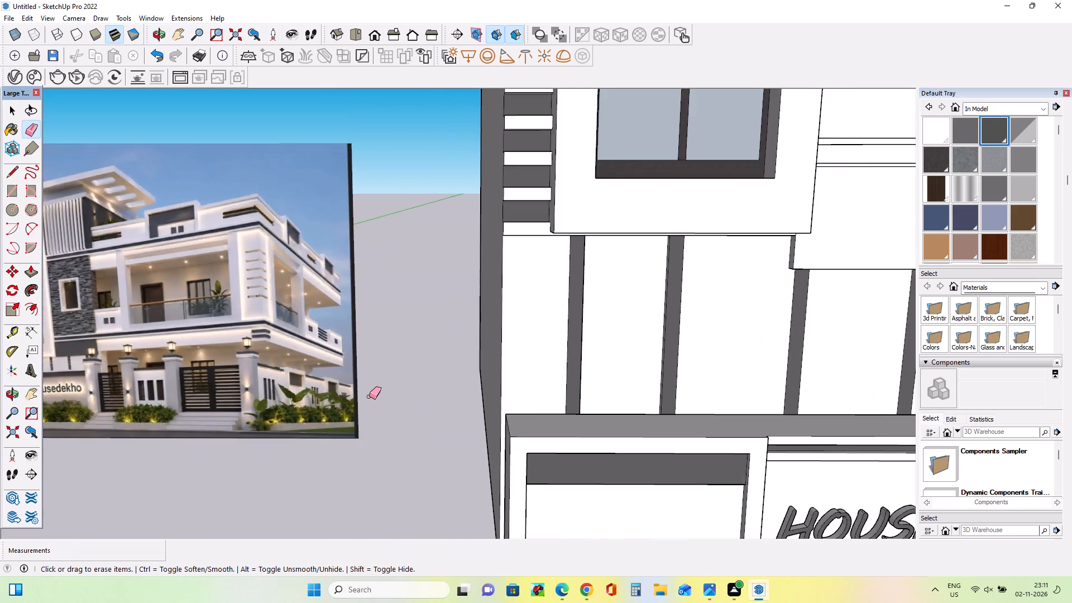
scroll(370, 396, "down", 5)
middle_click_drag(368, 397, 390, 411)
scroll(386, 412, "down", 4)
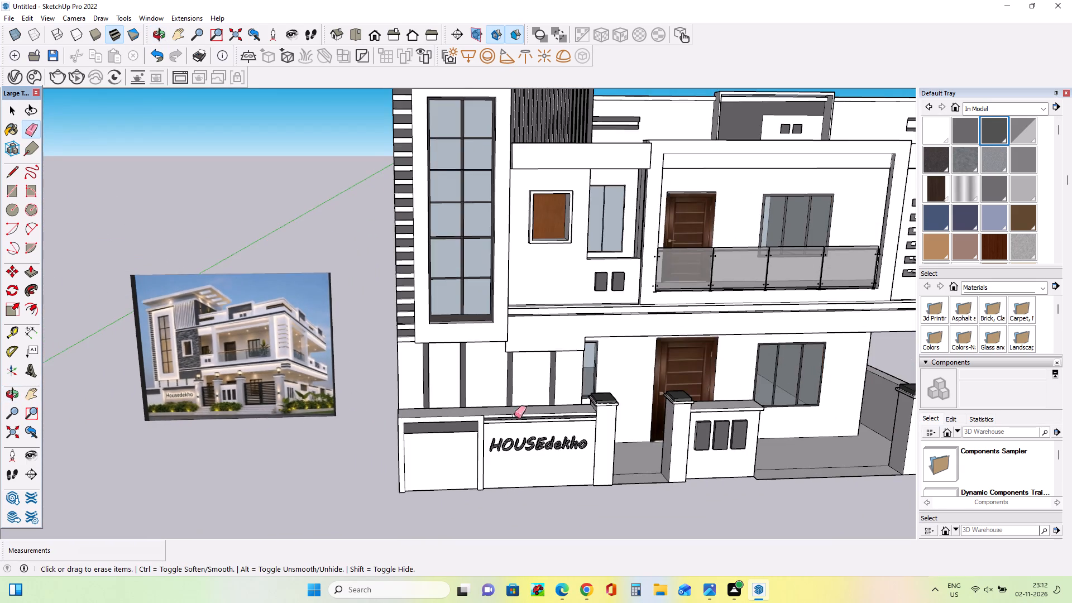
scroll(514, 415, "down", 3)
middle_click_drag(739, 407, 739, 391)
scroll(739, 390, "up", 2)
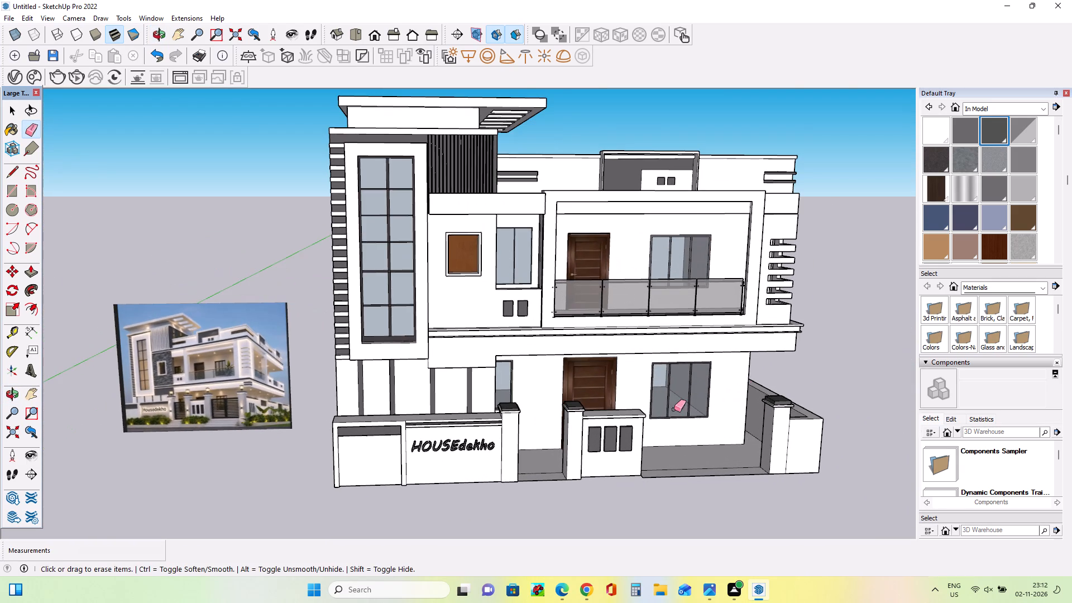
scroll(374, 439, "up", 1)
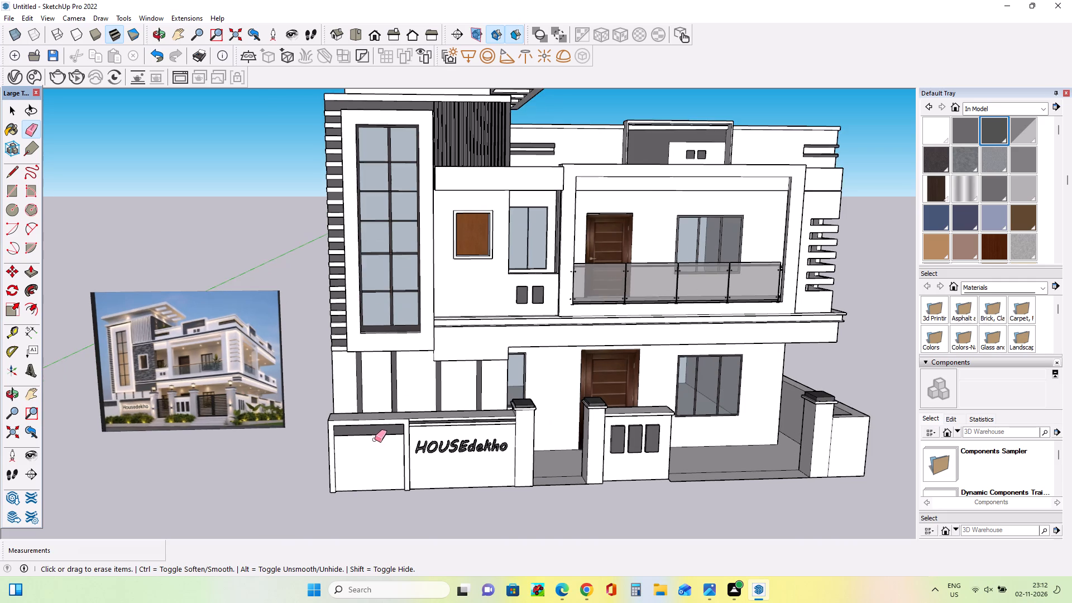
scroll(375, 443, "down", 1)
left_click(35, 397)
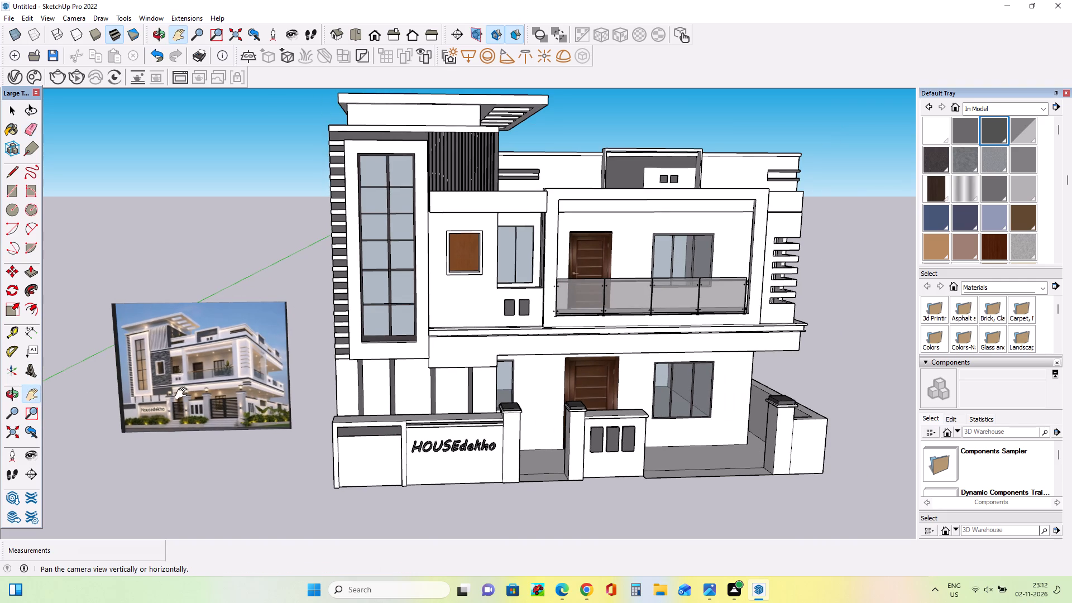
left_click_drag(208, 390, 140, 394)
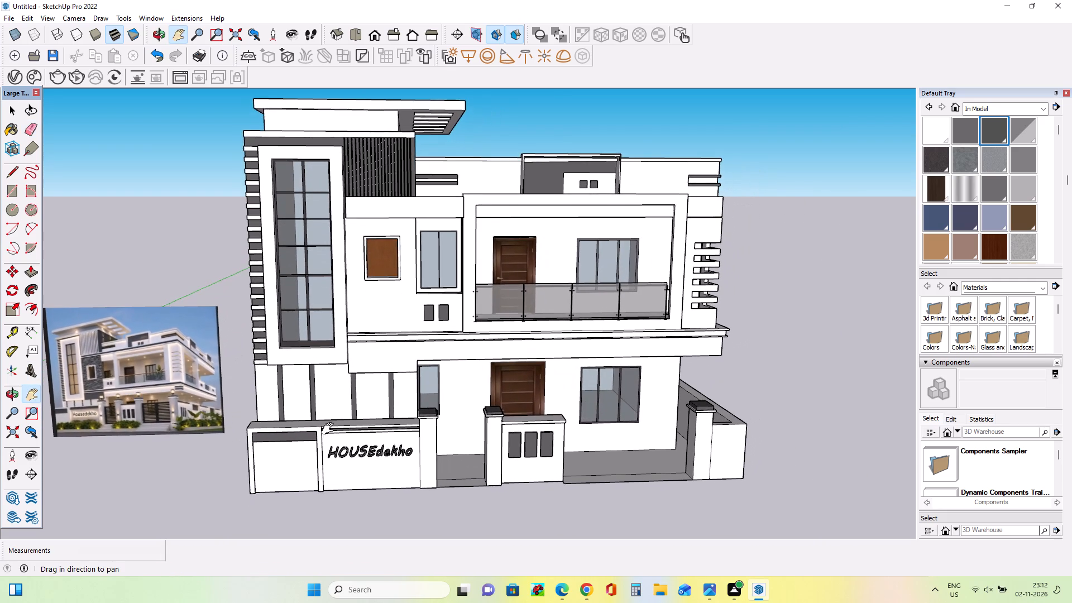
middle_click_drag(330, 429, 333, 419)
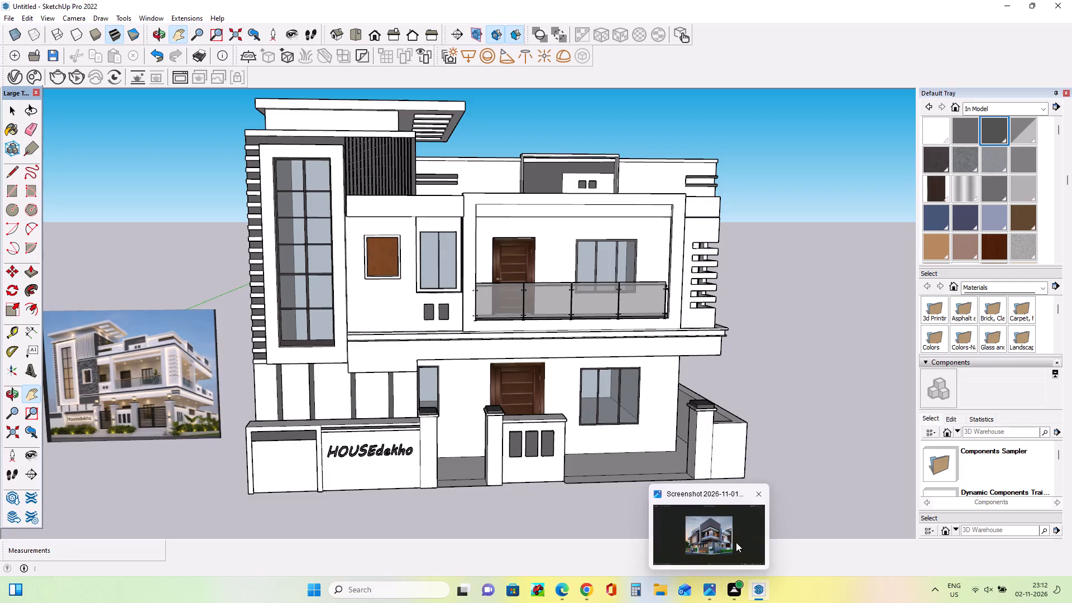
Switch to the image viewer window showing the house screenshot.
left_click(736, 542)
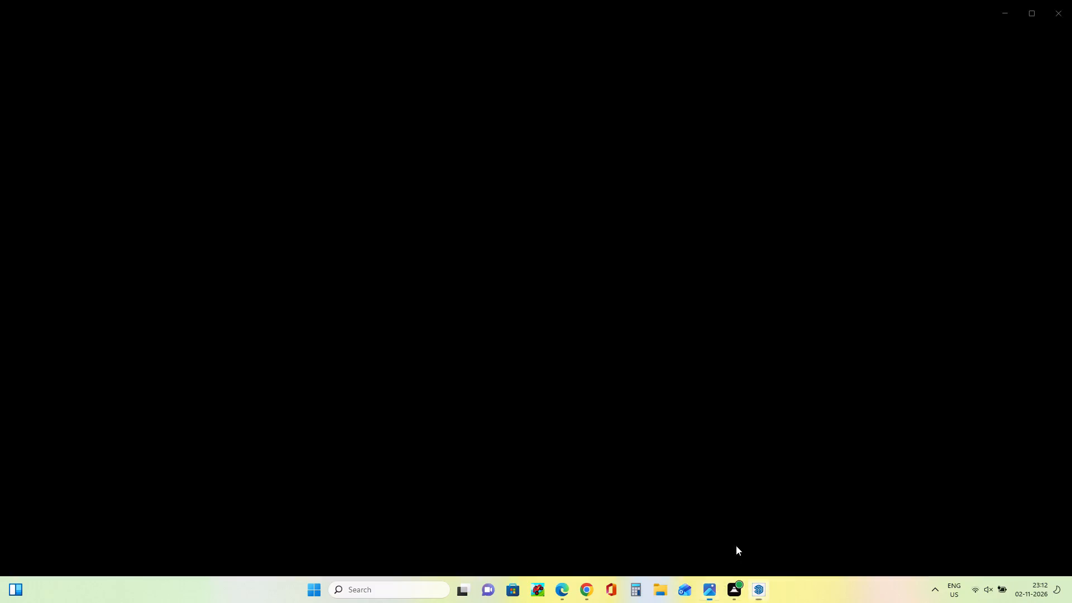
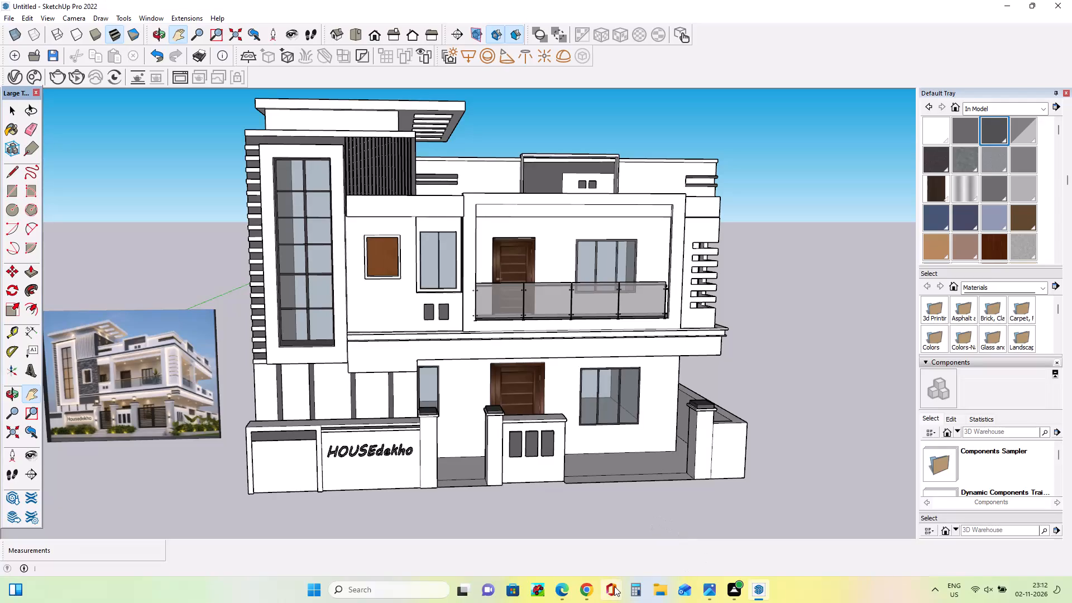
Switch to Chrome and open a new browser tab, waiting for the unresponsive Gemini page.
left_click(585, 592)
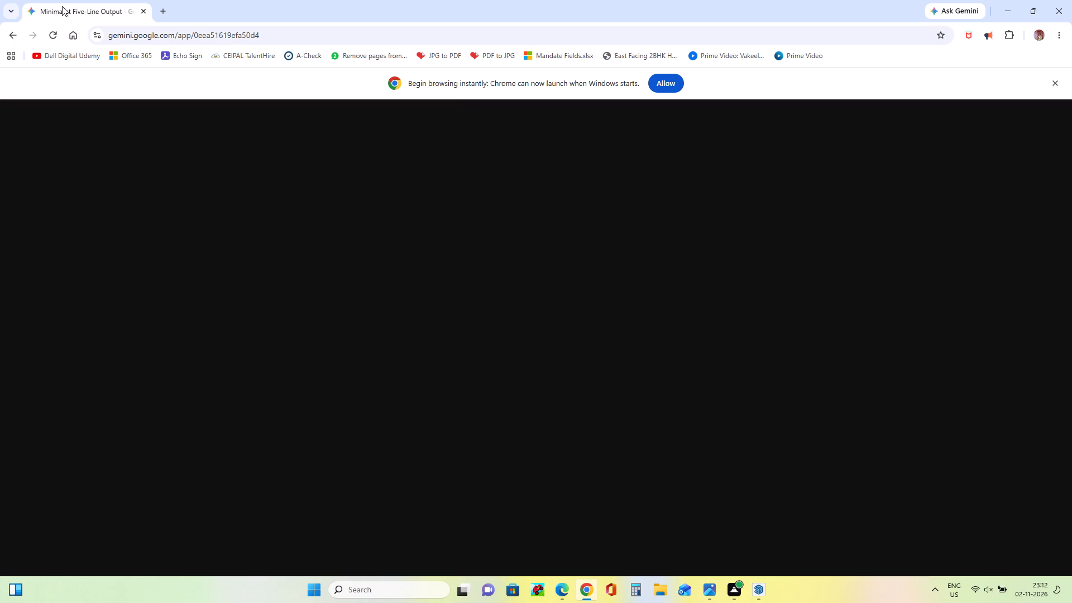
left_click(164, 7)
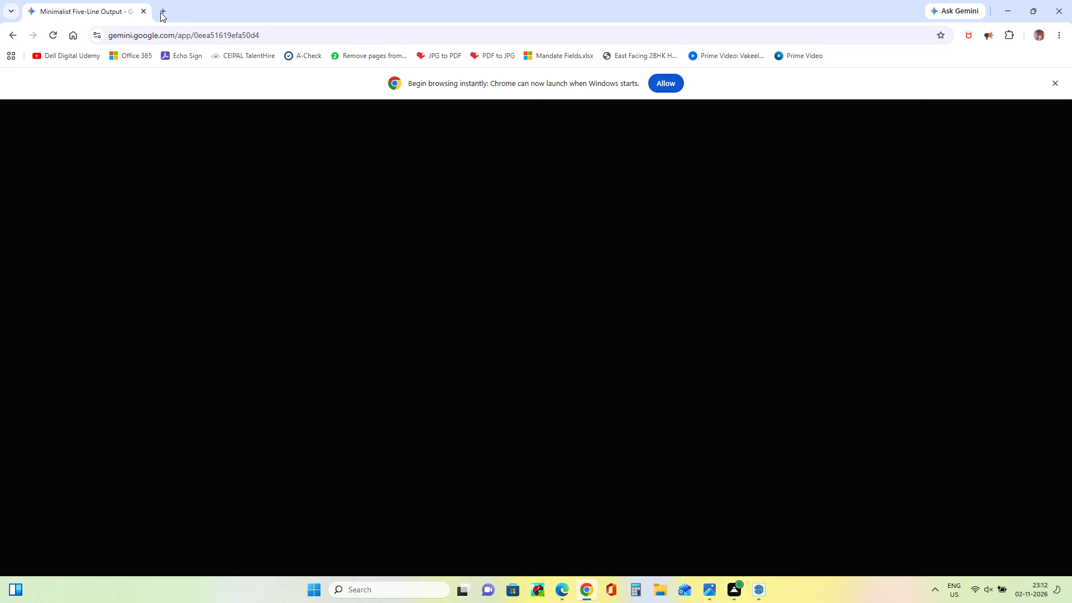
left_click(161, 12)
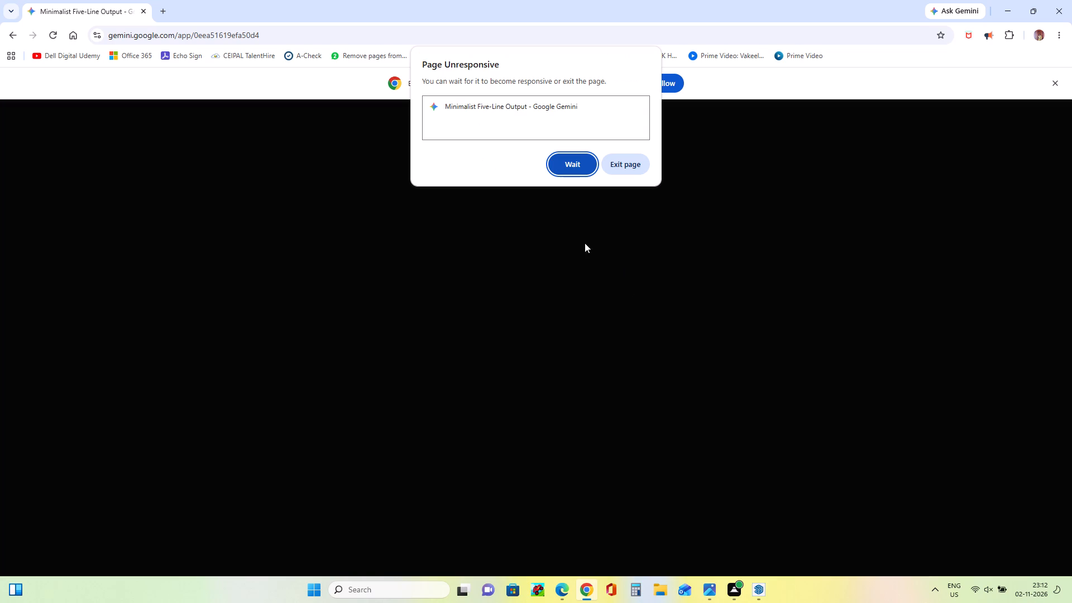
left_click(578, 166)
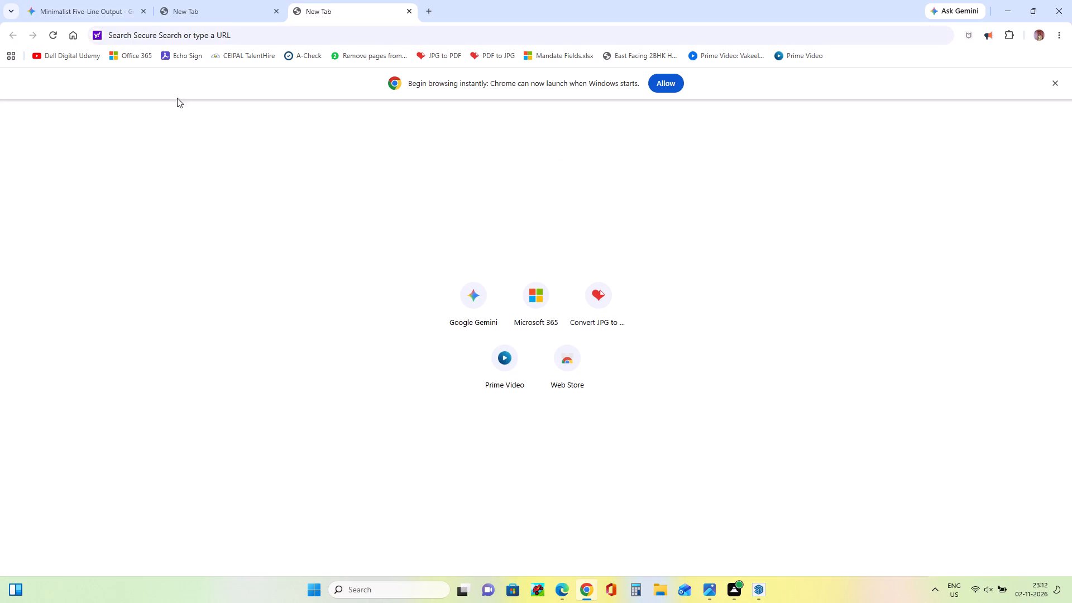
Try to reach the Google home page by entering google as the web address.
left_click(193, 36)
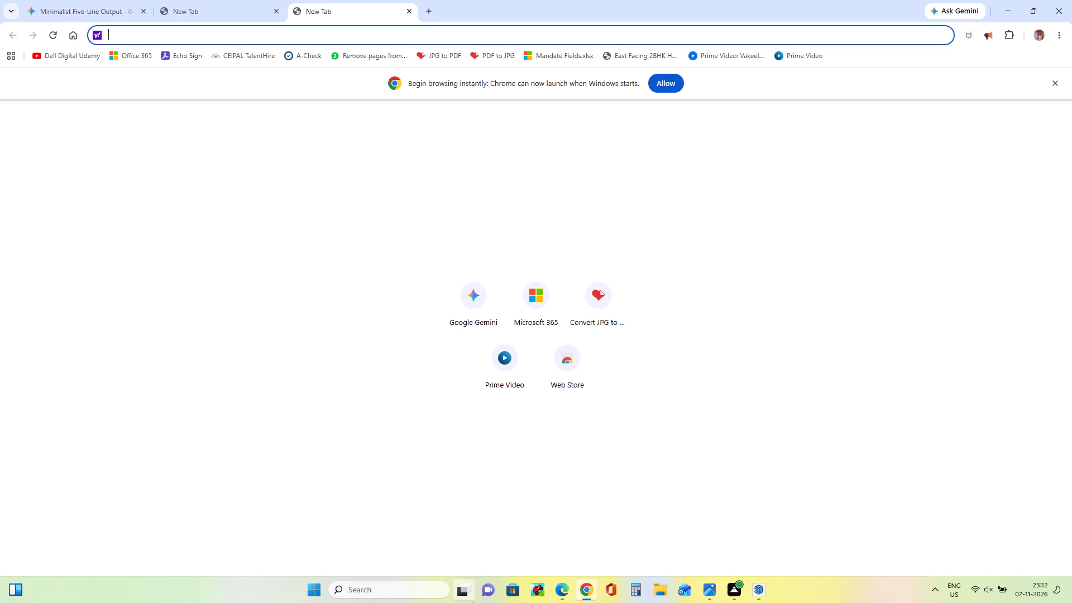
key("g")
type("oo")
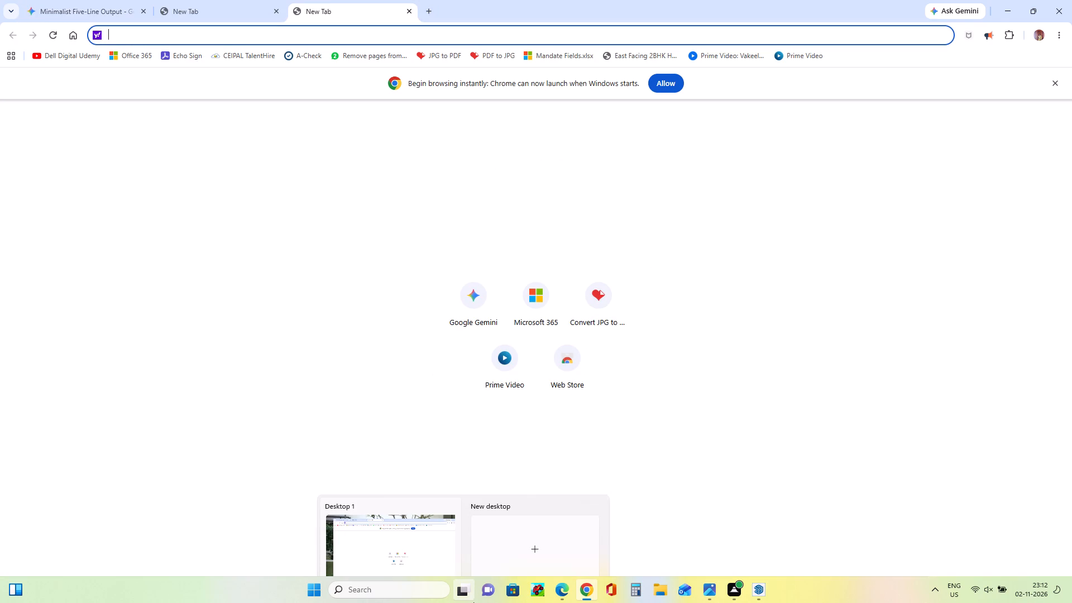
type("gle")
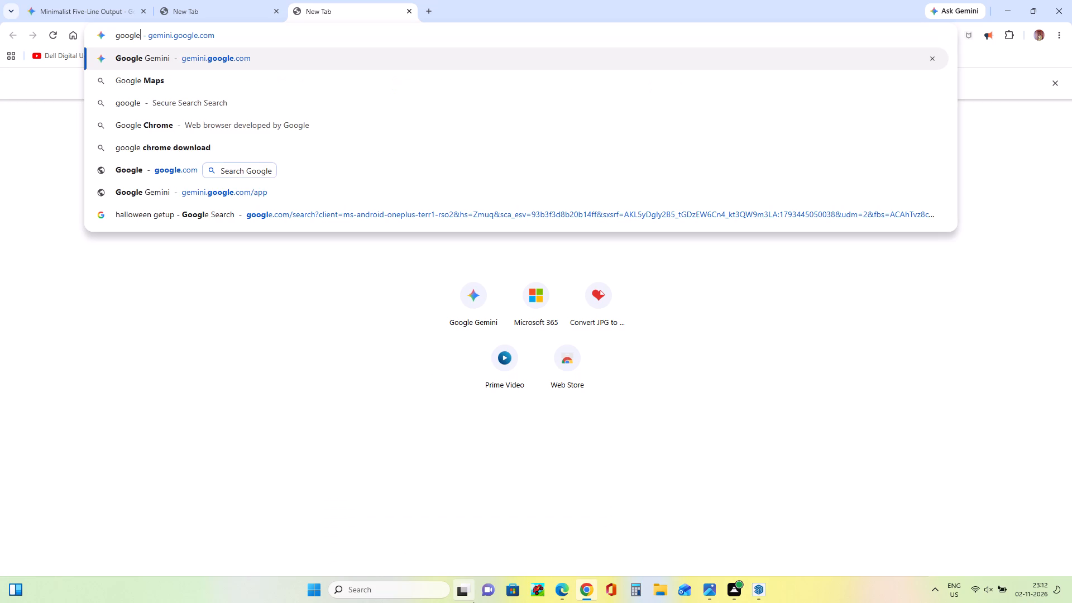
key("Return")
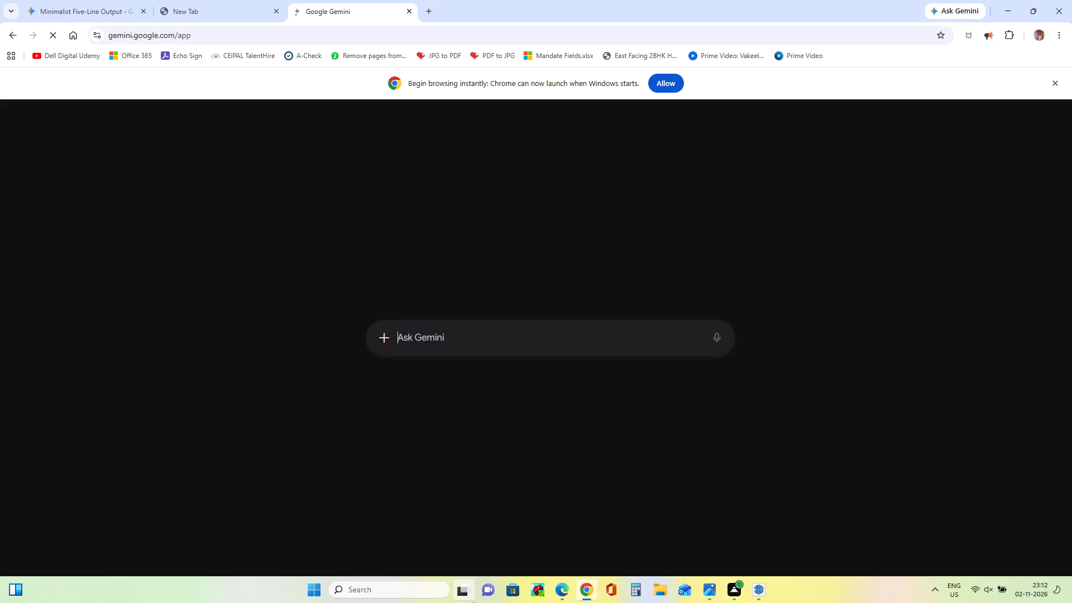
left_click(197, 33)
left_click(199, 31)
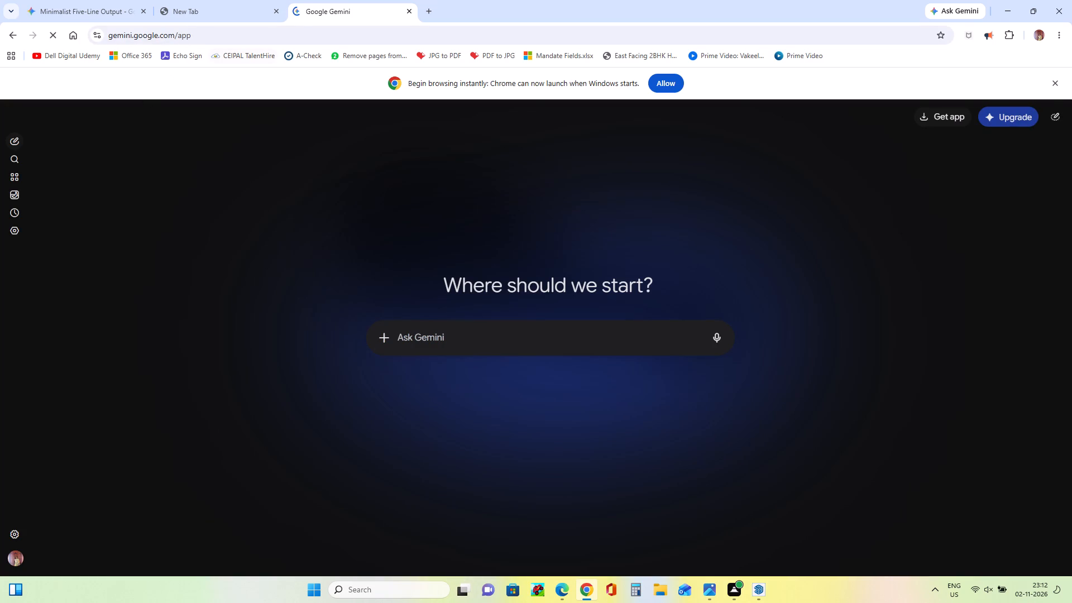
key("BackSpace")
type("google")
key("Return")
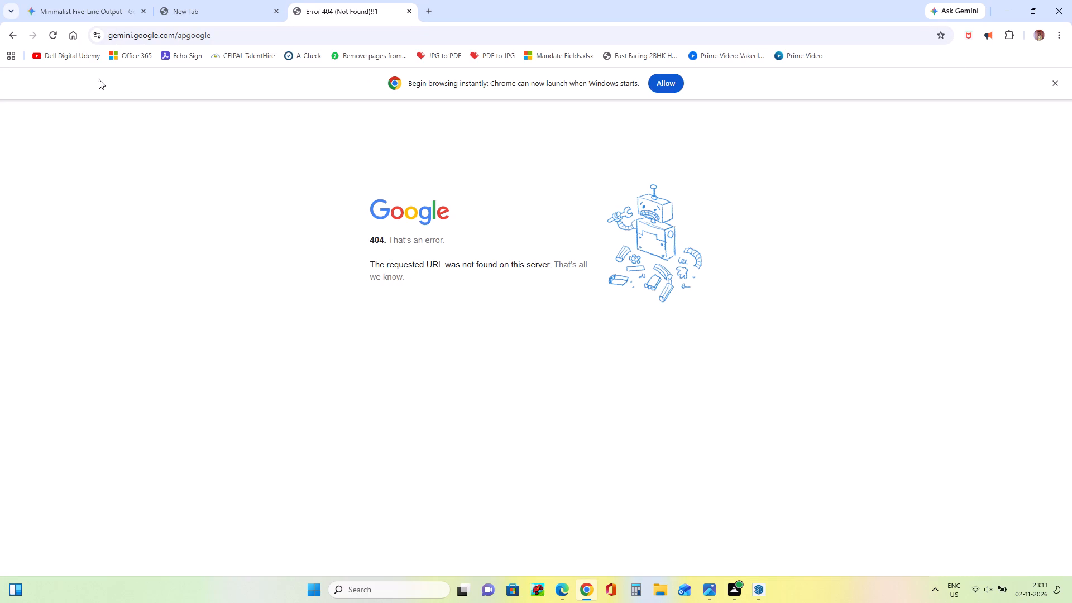
Cut the gemini part from the web address, search for google.com google, and open the Google home page.
left_click(132, 36)
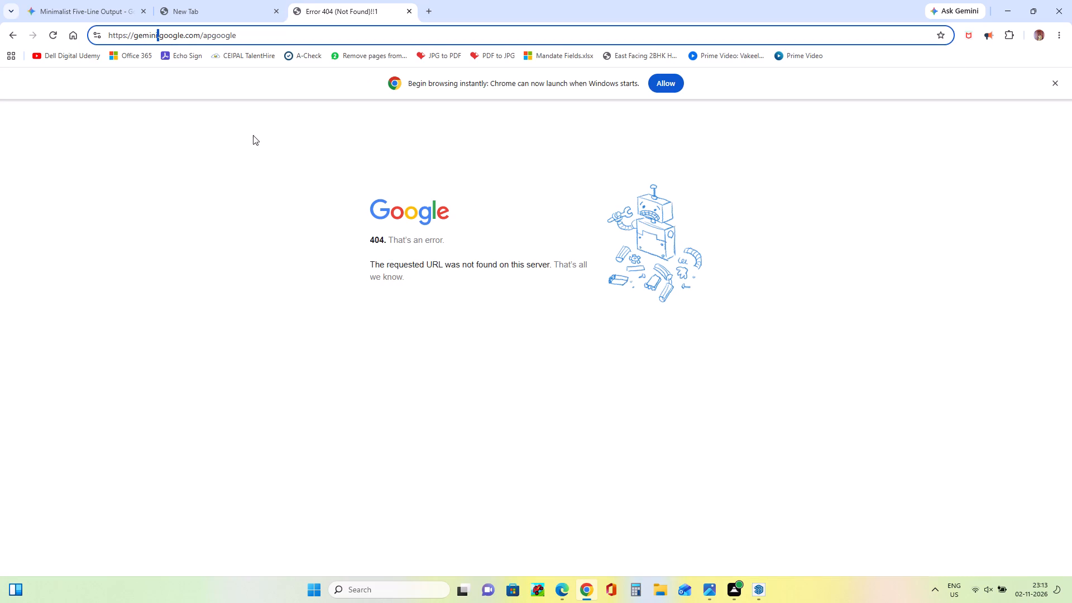
key("BackSpace")
key("BackSpace")
key("BackSpace")
key("BackSpace")
key("BackSpace")
key("BackSpace")
key("BackSpace")
key("BackSpace")
key("BackSpace")
key("BackSpace")
key("BackSpace")
key("BackSpace")
key("BackSpace")
key("BackSpace")
key("BackSpace")
key("BackSpace")
key("BackSpace")
key("BackSpace")
key("BackSpace")
key("BackSpace")
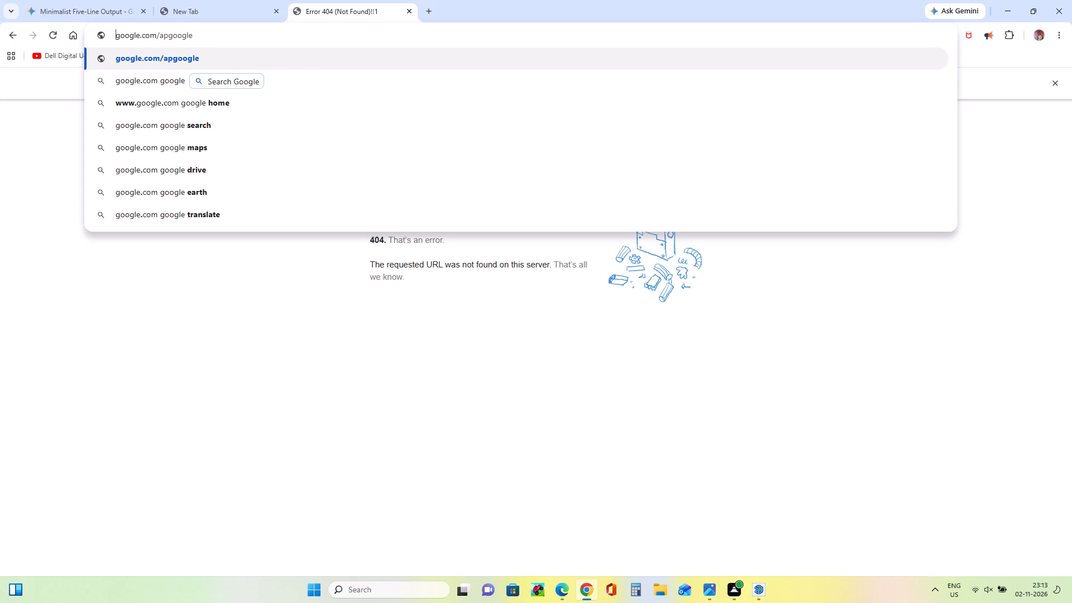
left_click(124, 81)
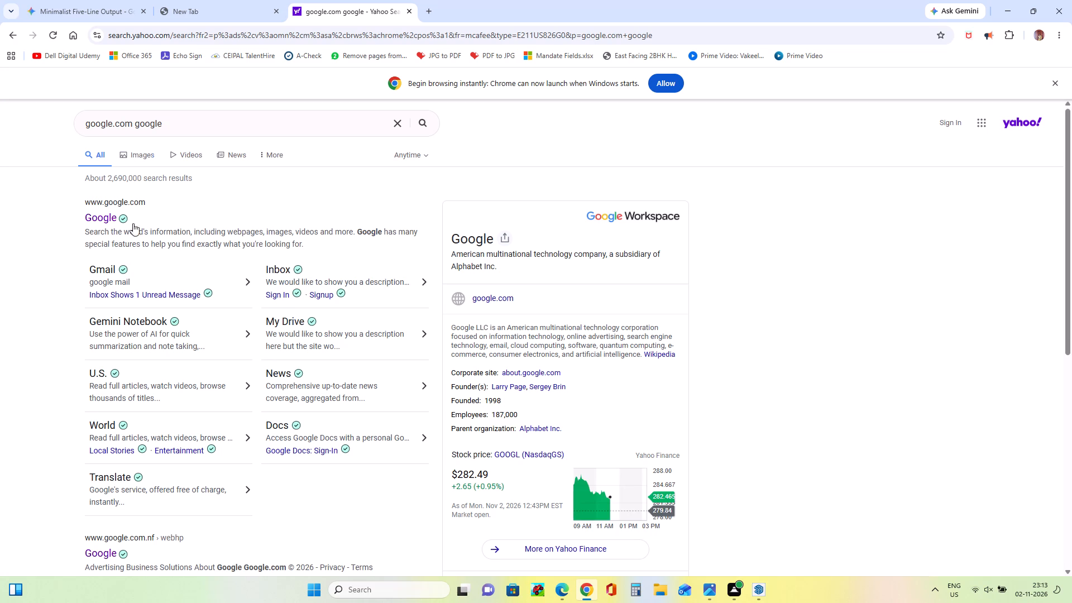
left_click(108, 218)
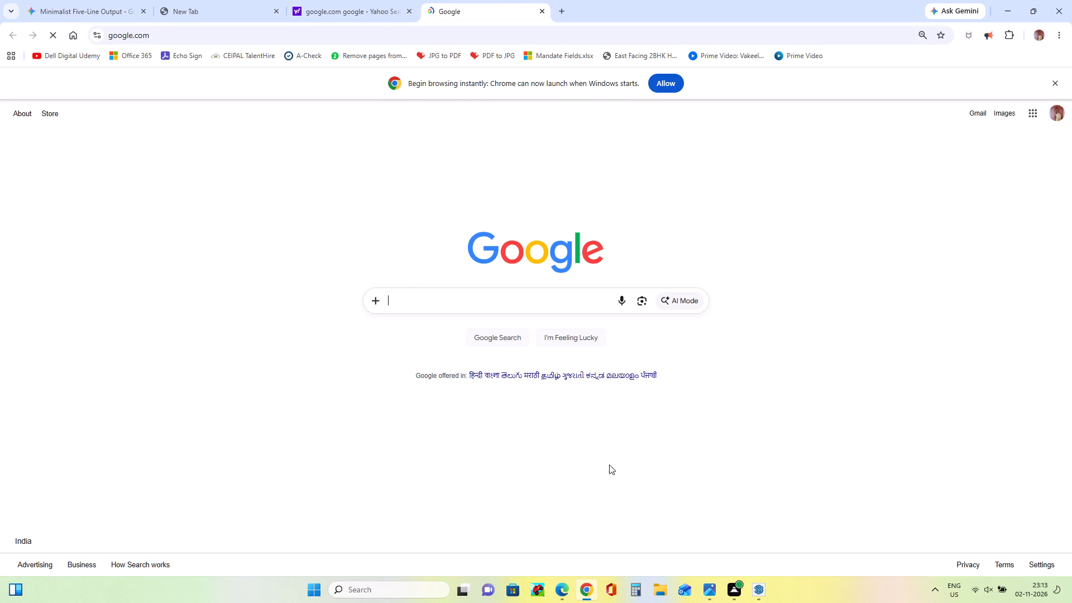
Search Google for 3d warehouse and open the 3D Warehouse site.
left_click(419, 299)
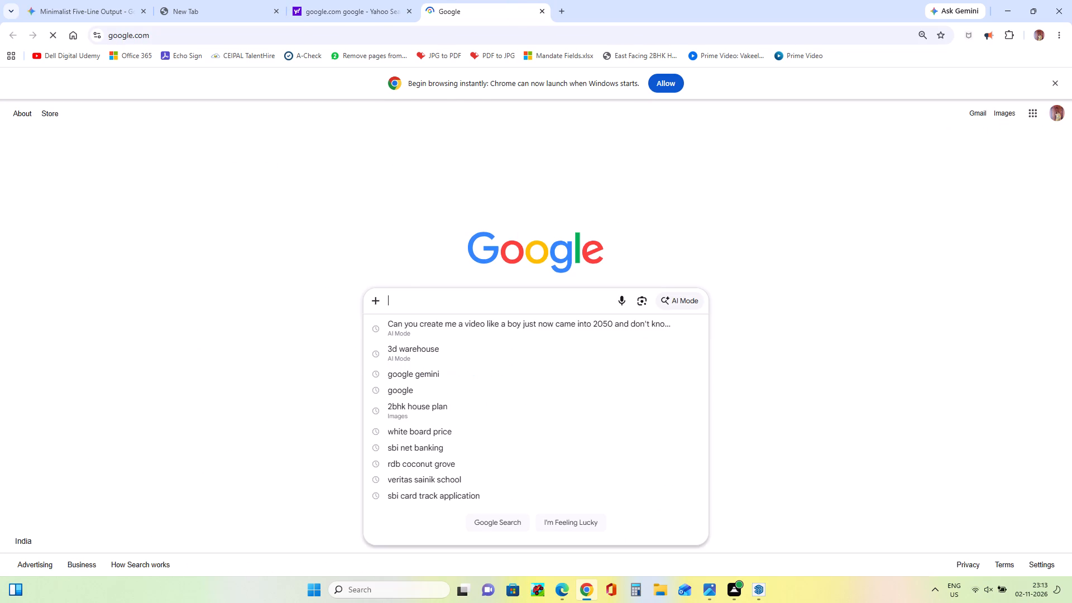
left_click(425, 356)
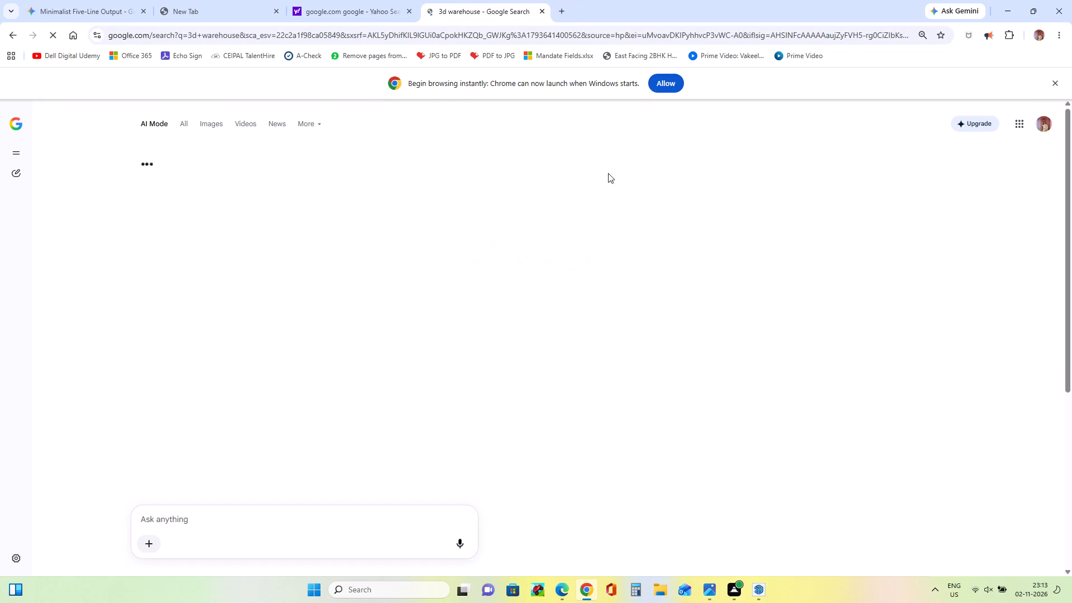
left_click(155, 242)
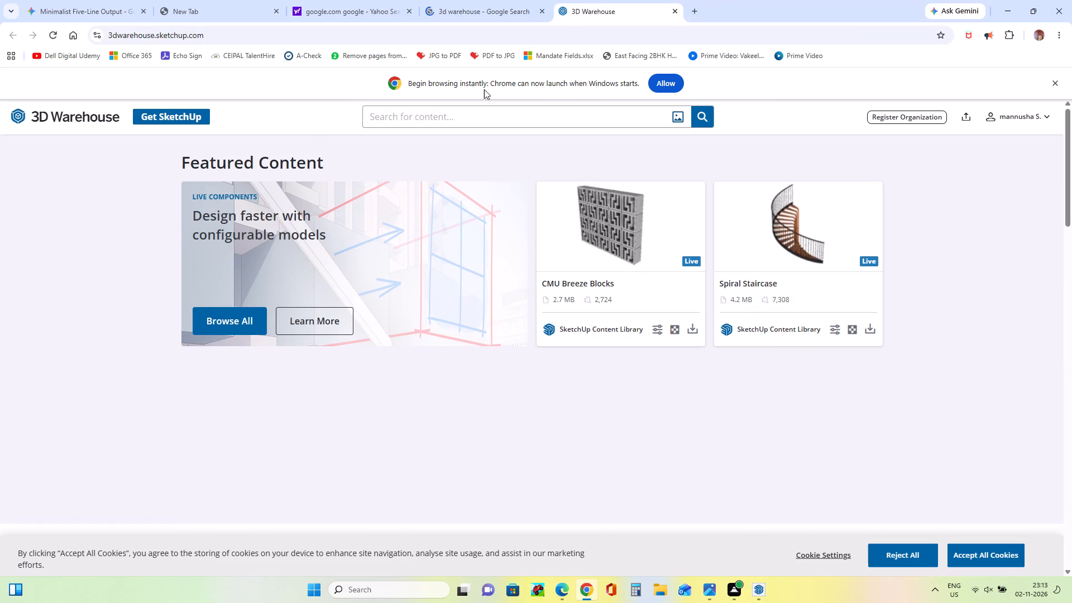
Search the 3D Warehouse models for gate.
left_click(476, 112)
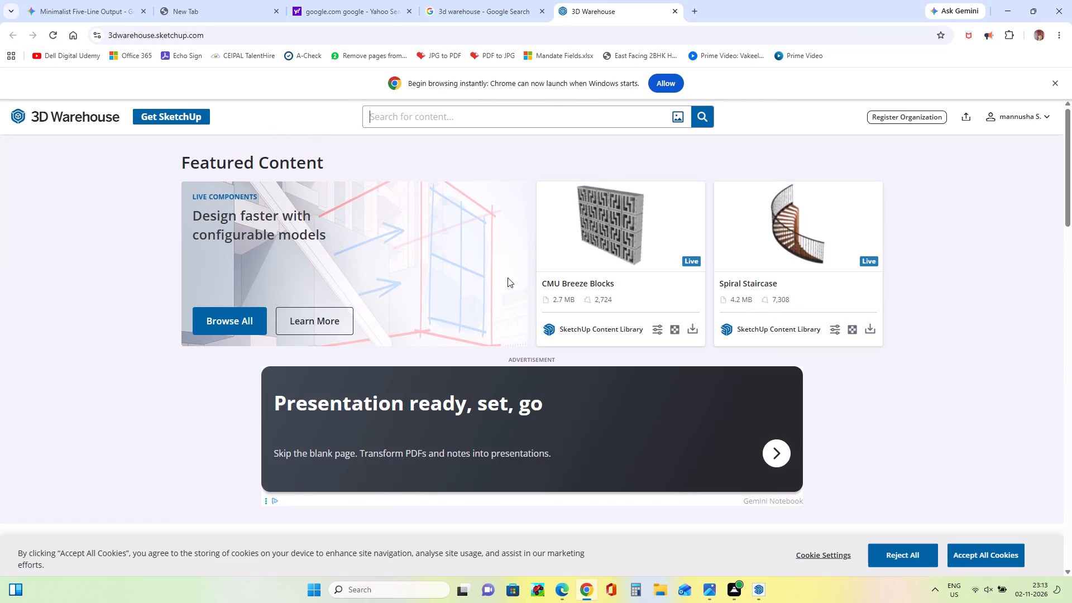
type("gate")
key("Return")
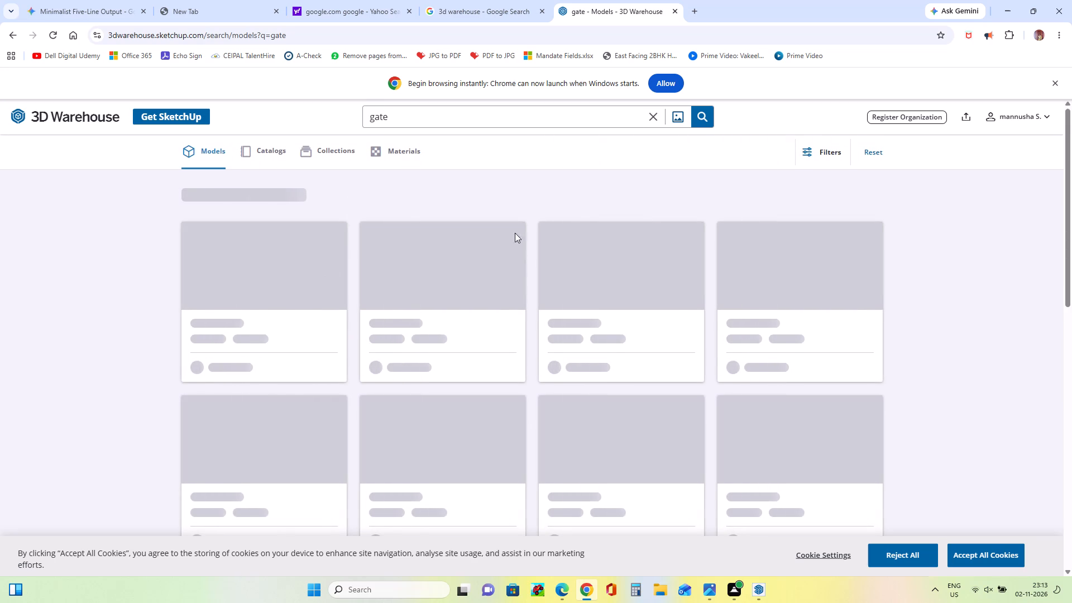
Download the 420 KB Gate model with dark horizontal slats from the search results.
scroll(540, 401, "down", 3)
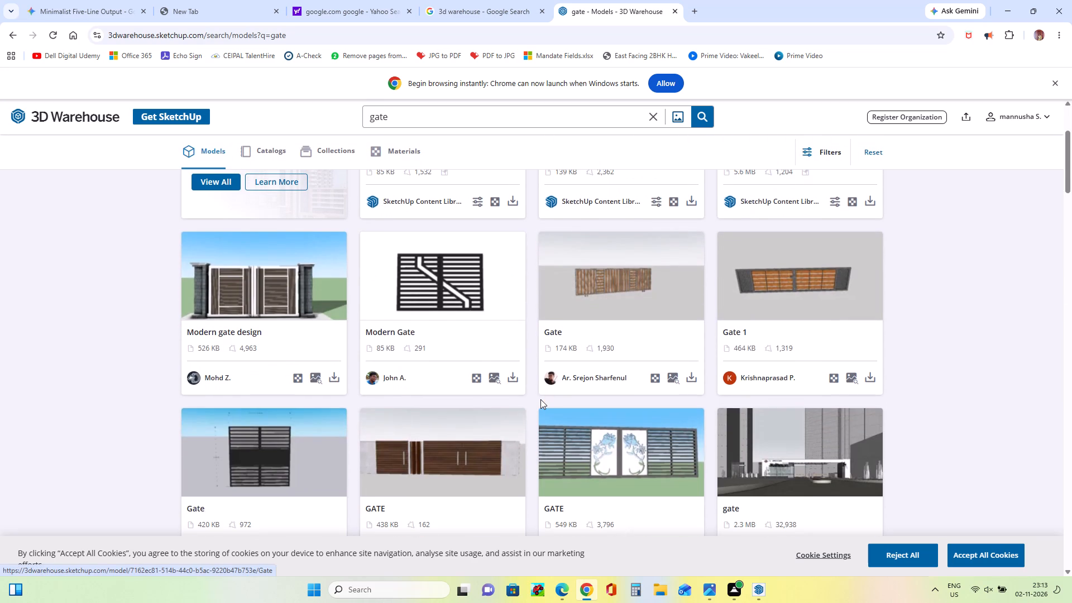
scroll(540, 399, "down", 1)
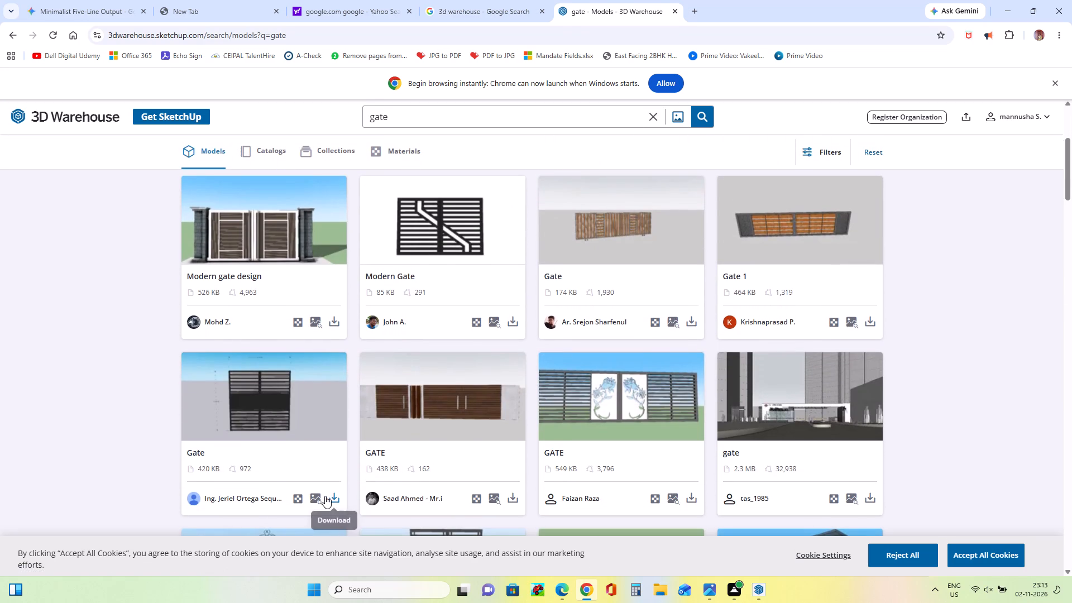
left_click(334, 497)
left_click(361, 437)
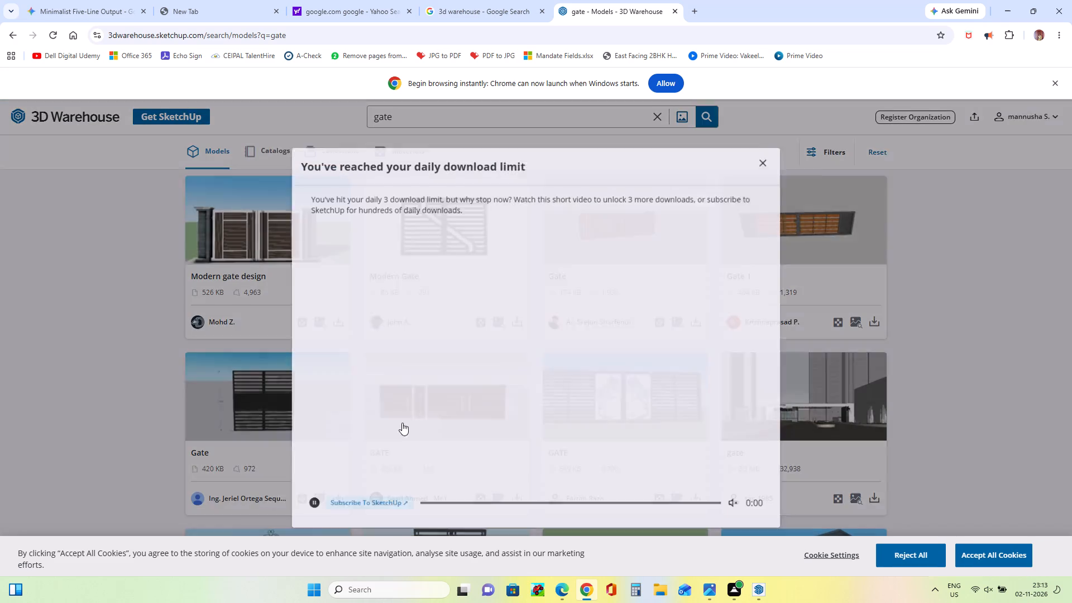
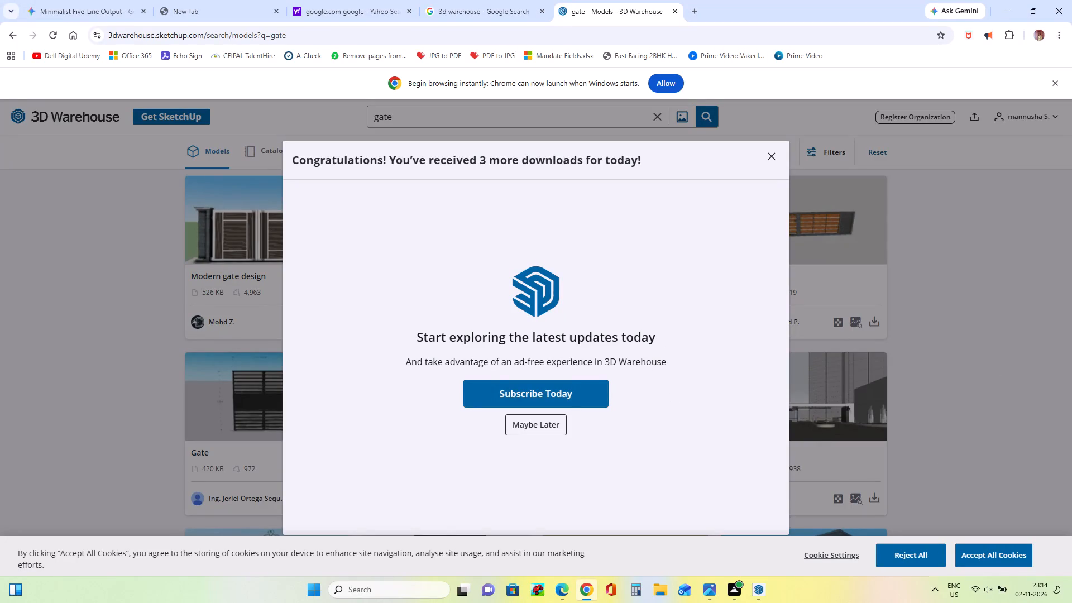
Dismiss the subscription offer and download the 420 KB Gate model with dark horizontal slats again.
left_click(772, 157)
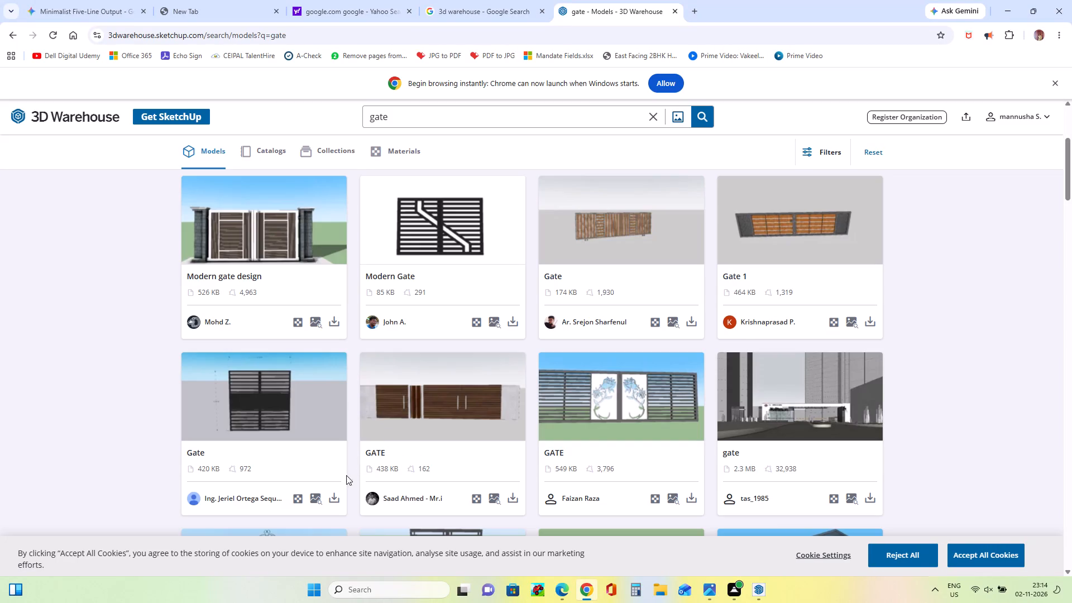
left_click(333, 497)
left_click(367, 432)
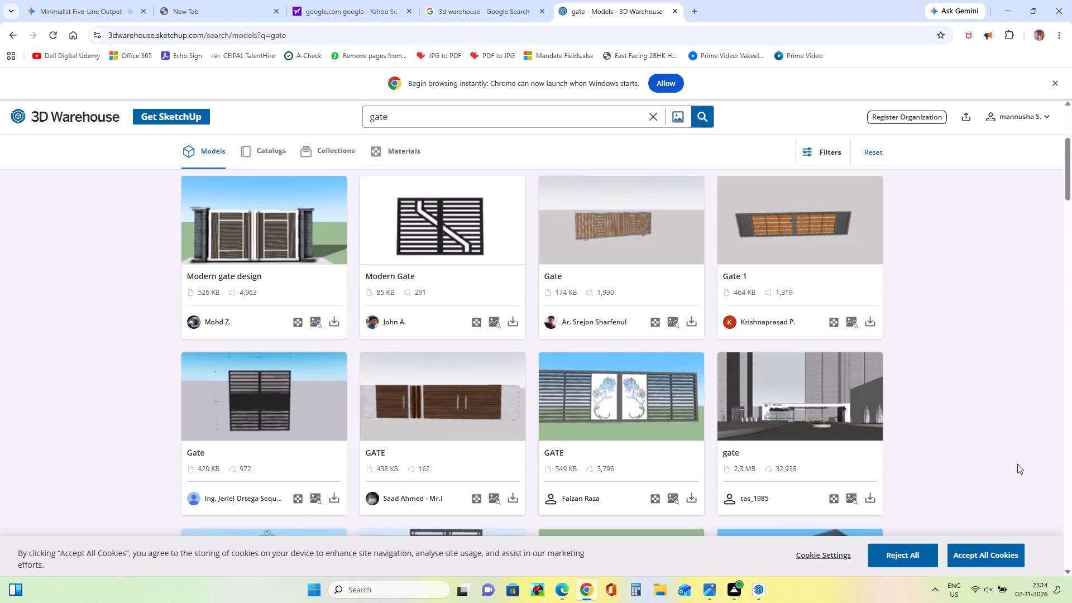
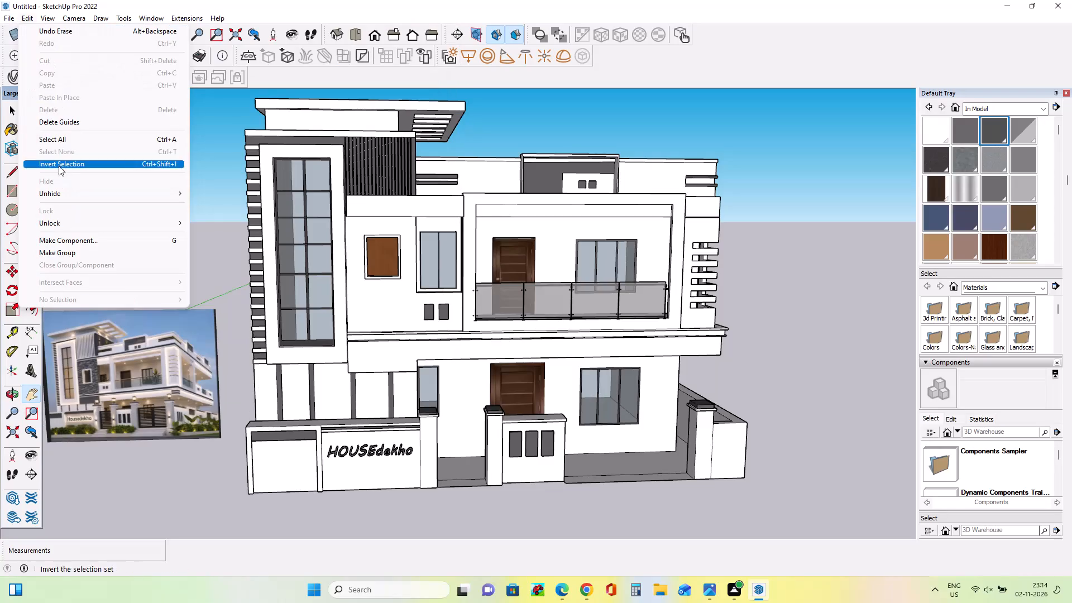
Import the downloaded Porton+casa gate model and place it in front of the boundary wall, beside the pillar with three small openings.
left_click(44, 212)
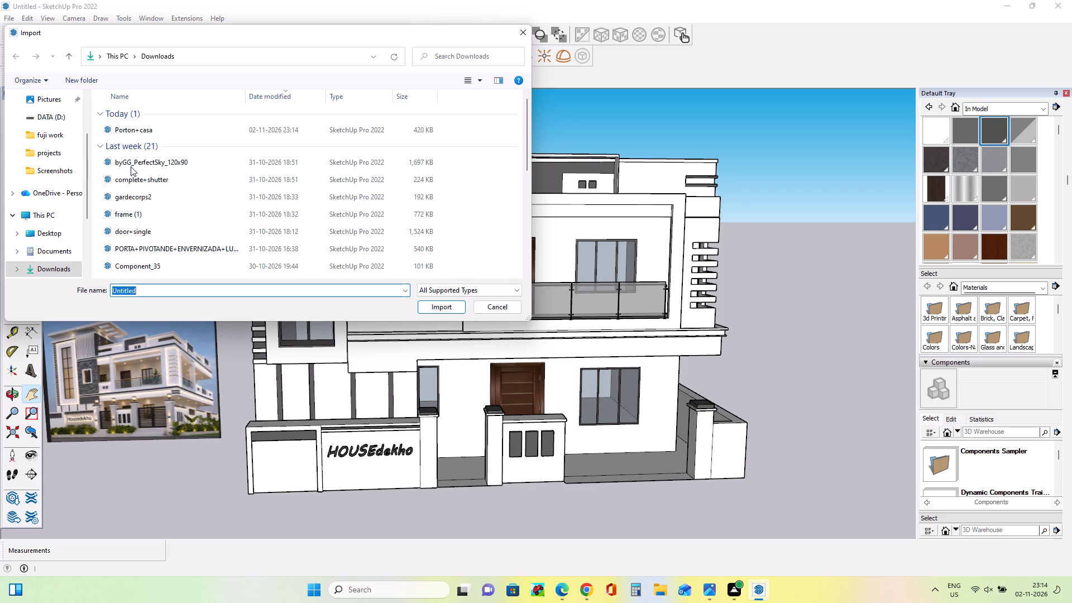
left_click(155, 135)
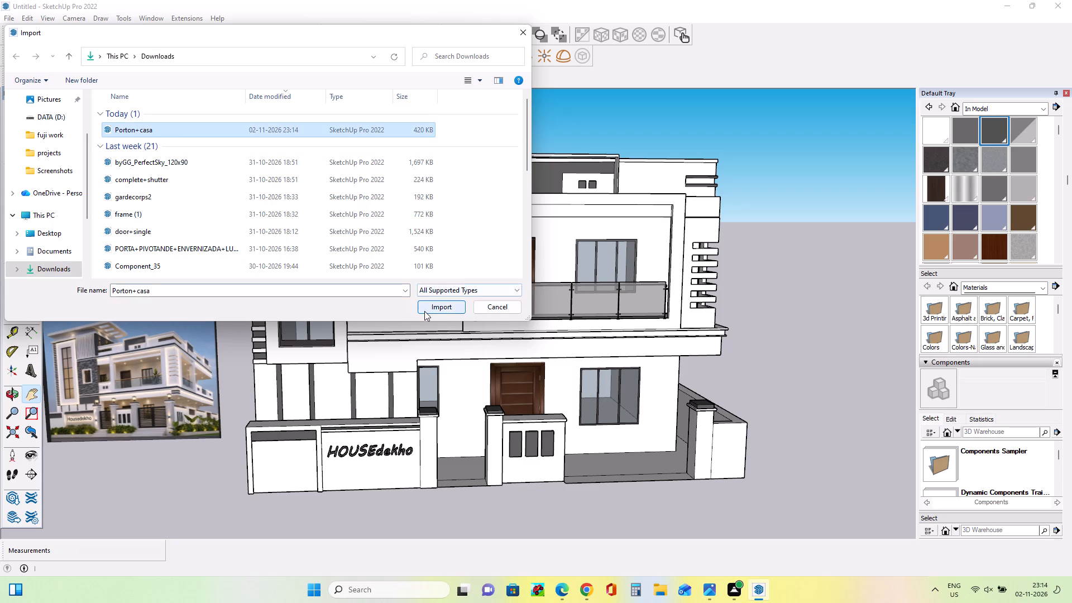
left_click(424, 311)
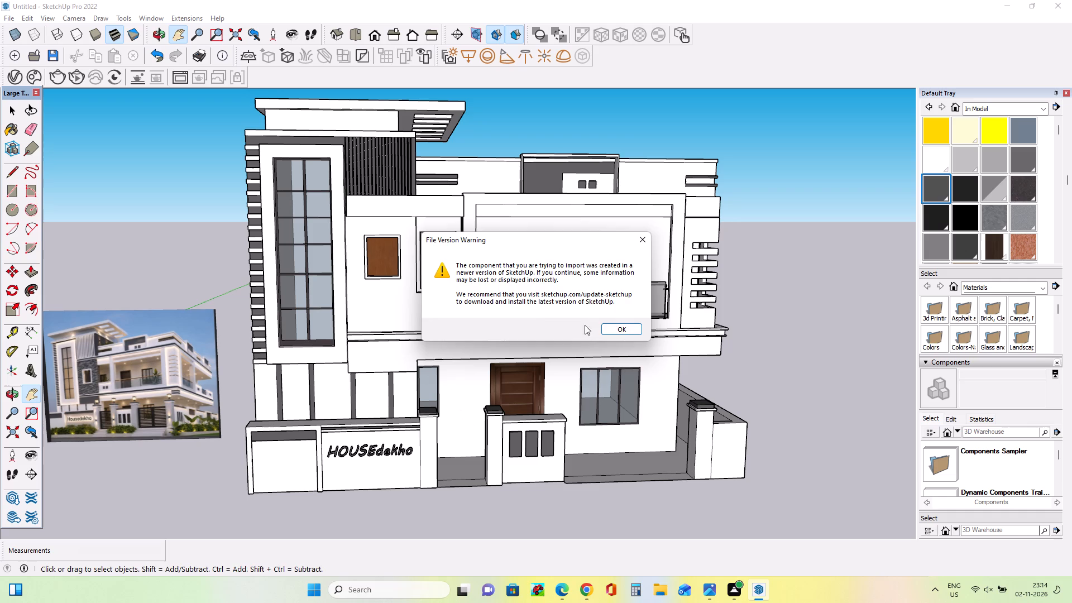
left_click(614, 331)
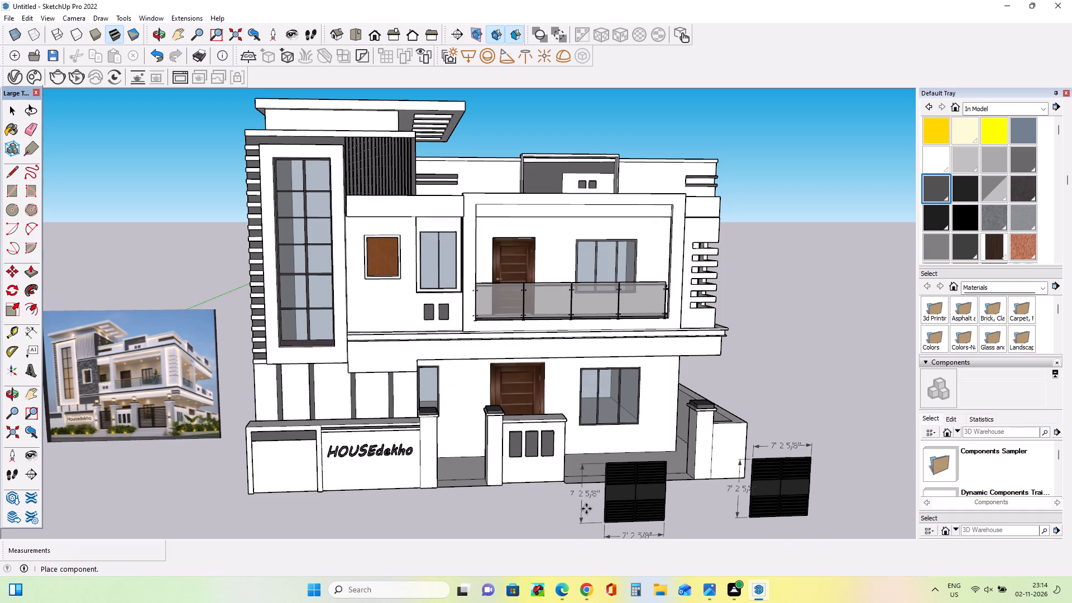
left_click(586, 509)
Open the imported gate component for editing and start moving the slatted gate panel nearest the three-opening pillar.
middle_click_drag(688, 496, 649, 439)
scroll(553, 431, "up", 3)
middle_click_drag(566, 462, 585, 500)
scroll(573, 464, "down", 6)
right_click(584, 467)
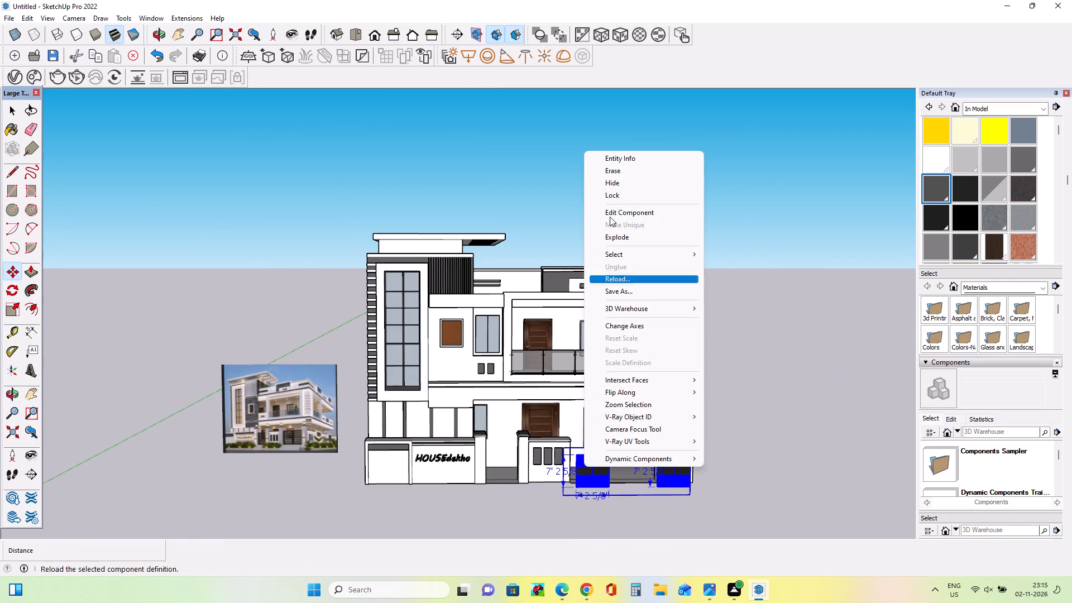
left_click(641, 215)
left_click(580, 464)
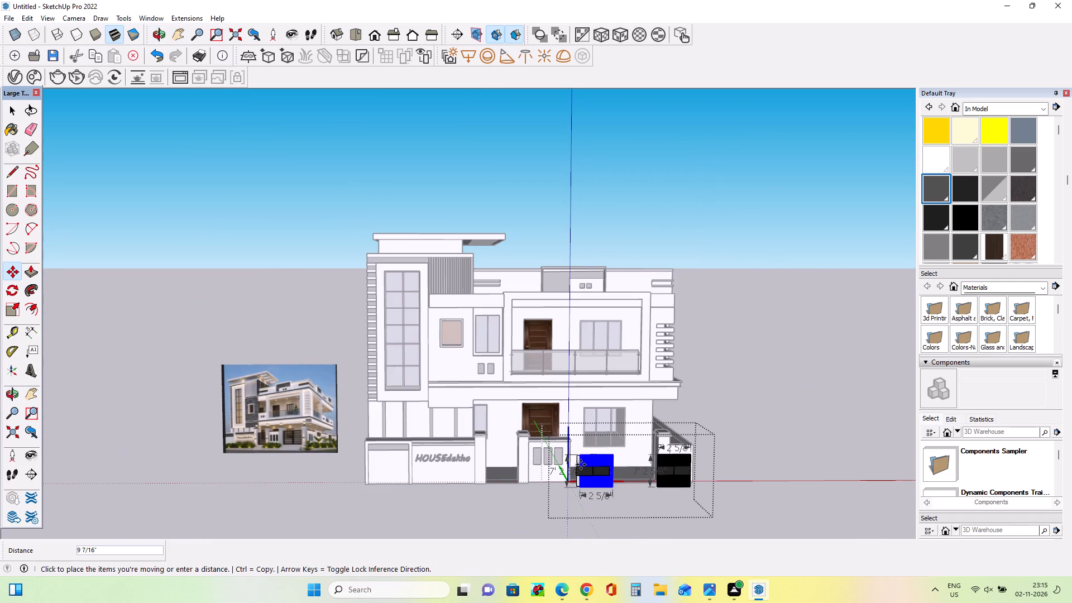
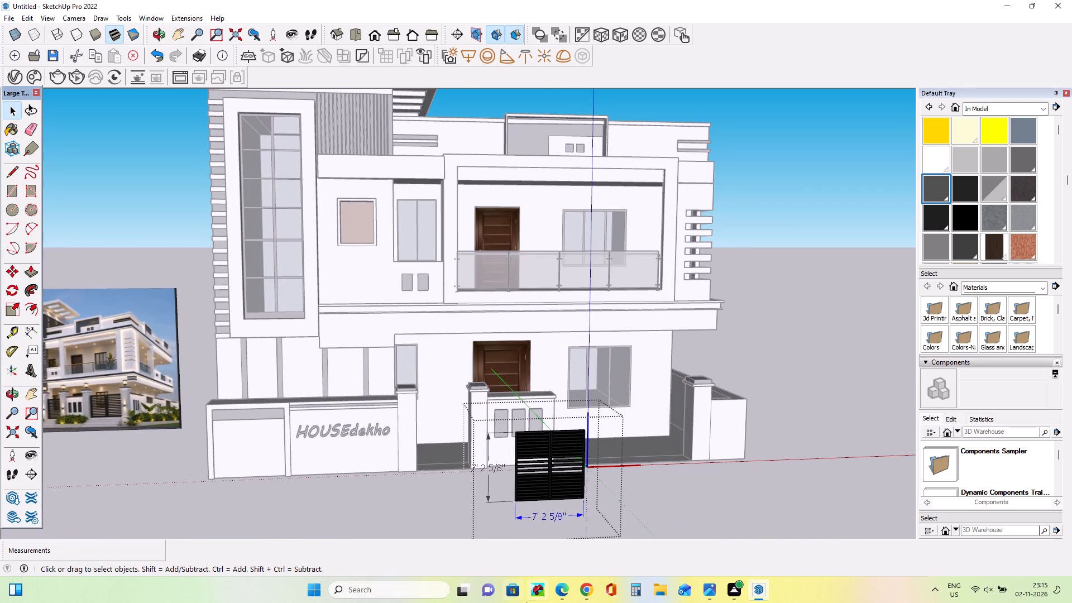
Delete the width dimension below the imported slatted gate and select the height dimension beside it.
key("Delete")
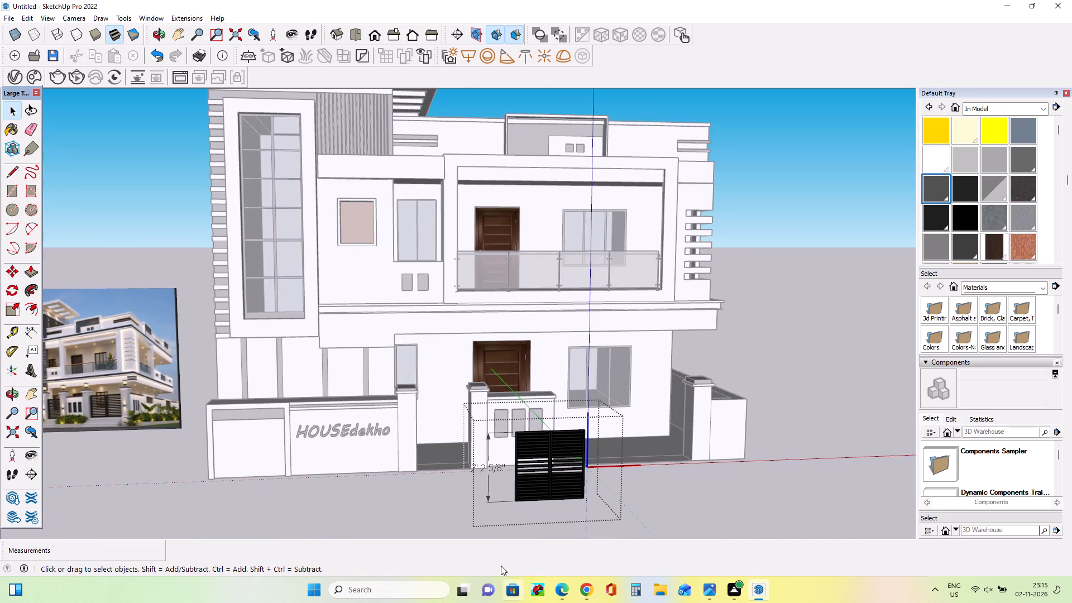
left_click(489, 467)
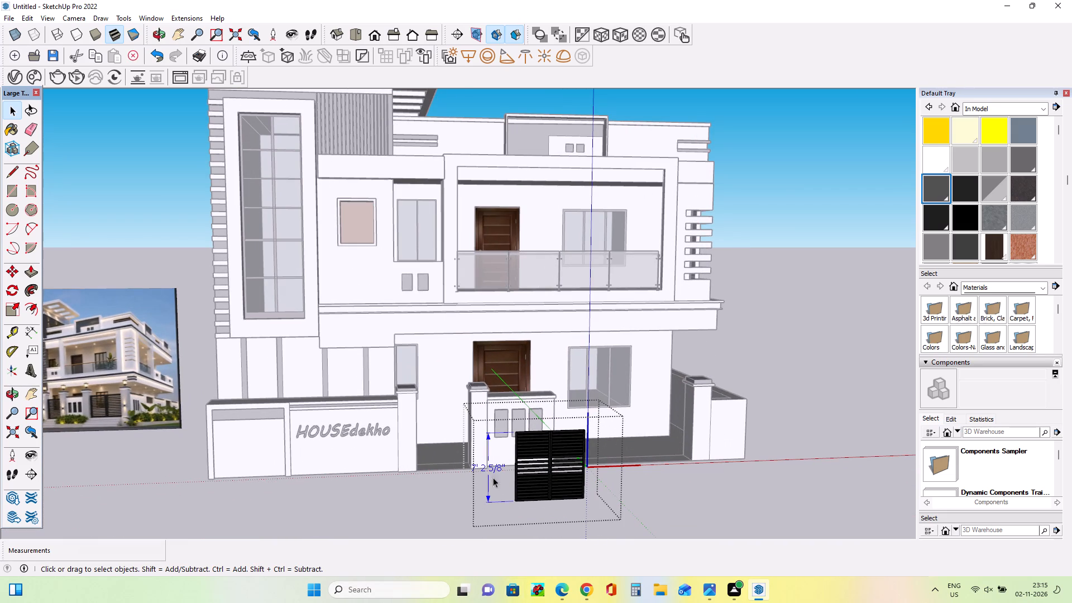
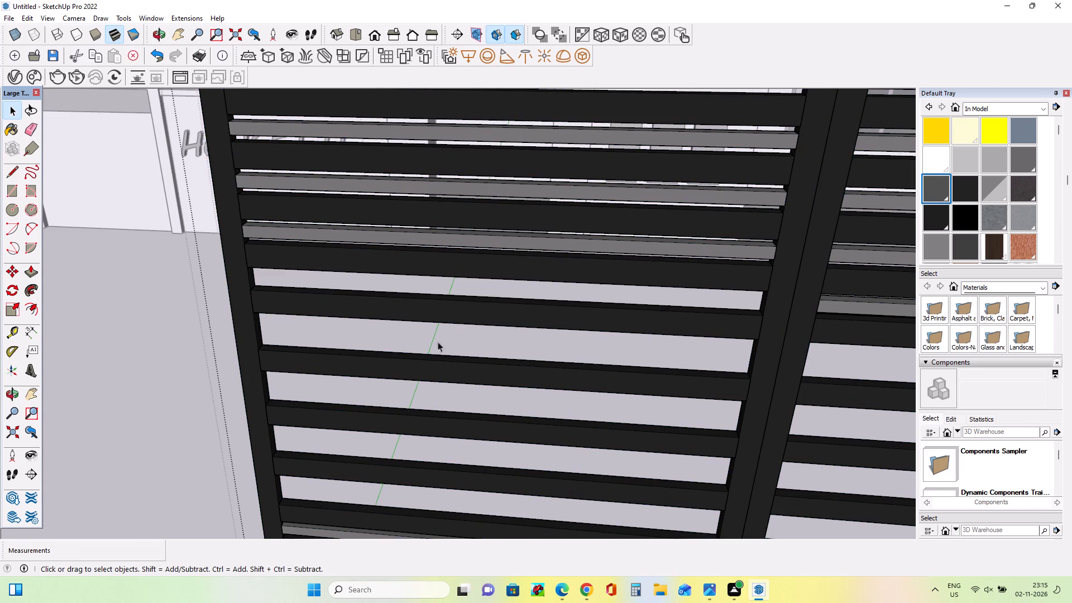
Delete the grey horizontal slats between the dark slats in the gate's left leaf, working upward.
left_click(502, 240)
key("Delete")
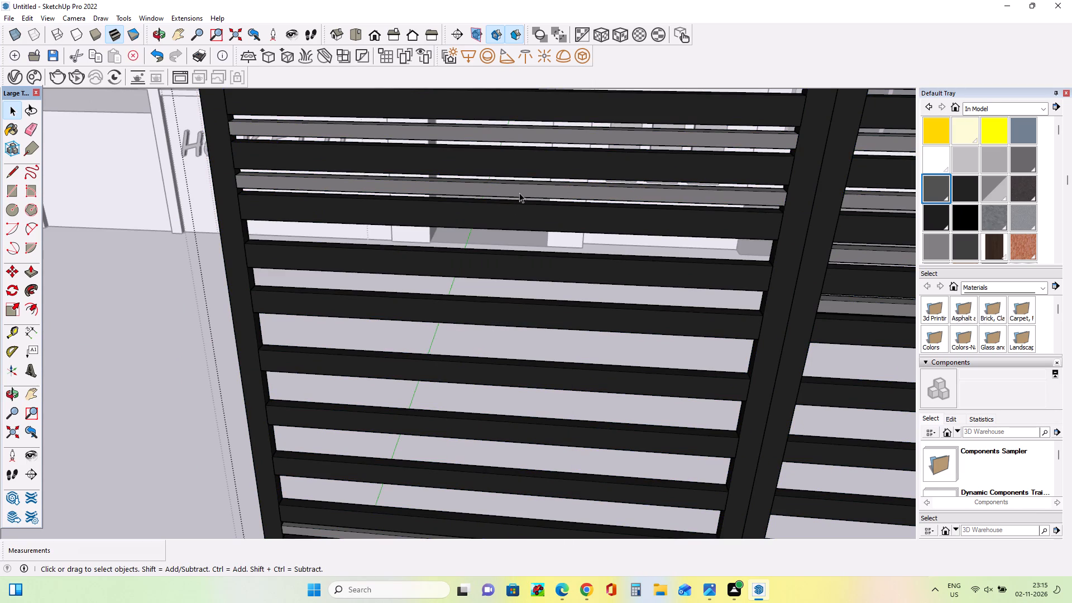
left_click(519, 193)
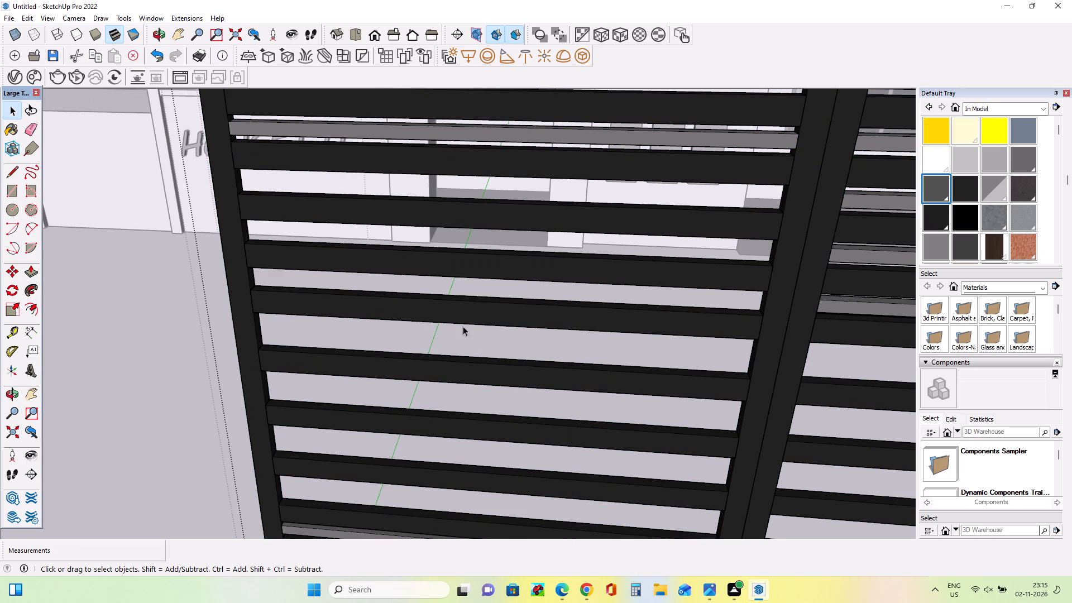
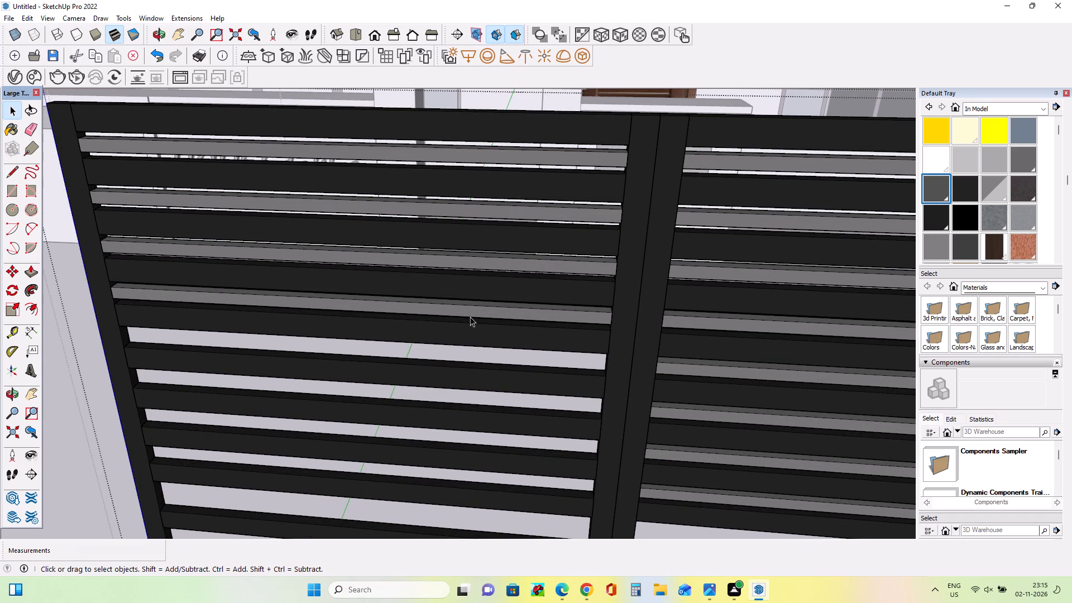
Delete the four remaining grey horizontal slats between the upper dark slats of the gate's left leaf, working upward.
left_click(470, 316)
key("Delete")
left_click(502, 271)
key("Delete")
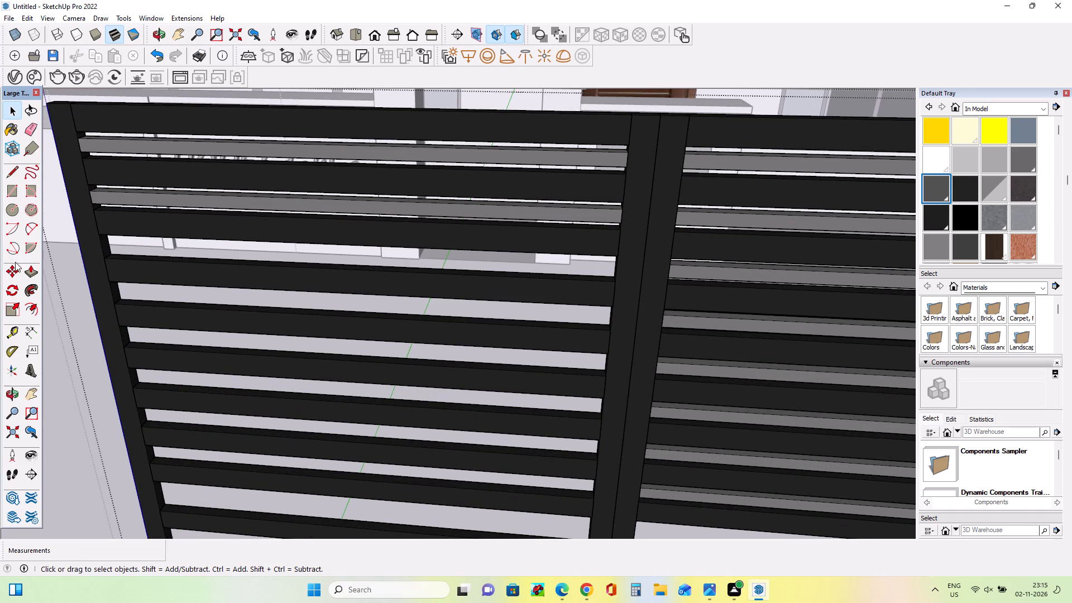
left_click(573, 218)
key("Delete")
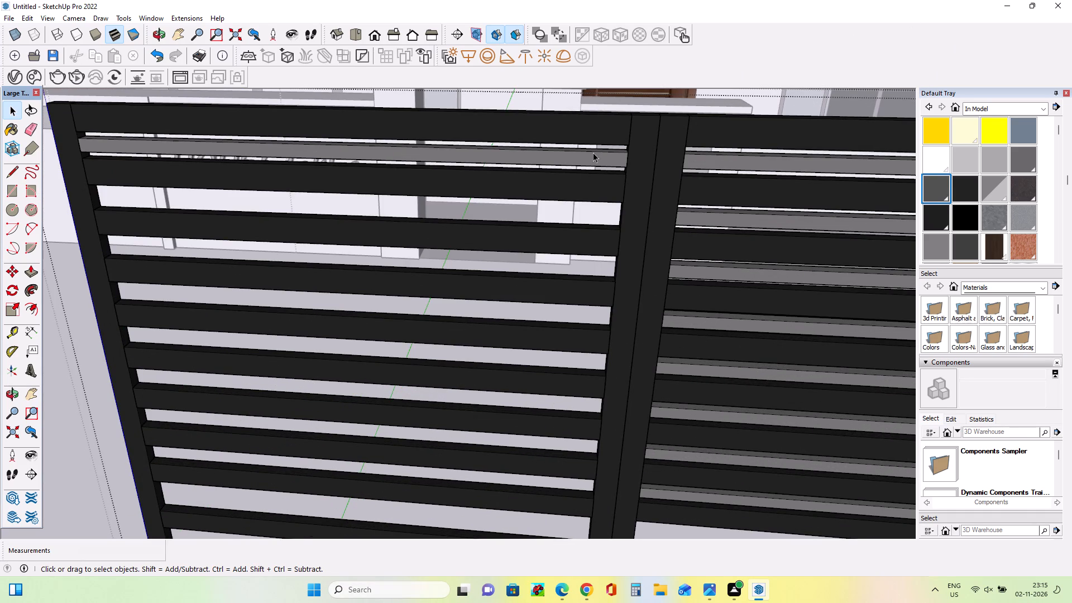
left_click(591, 160)
key("Delete")
Delete the grey horizontal slats between the dark slats in the gate's right leaf, working downward from the top.
left_click(702, 157)
key("Delete")
left_click(716, 220)
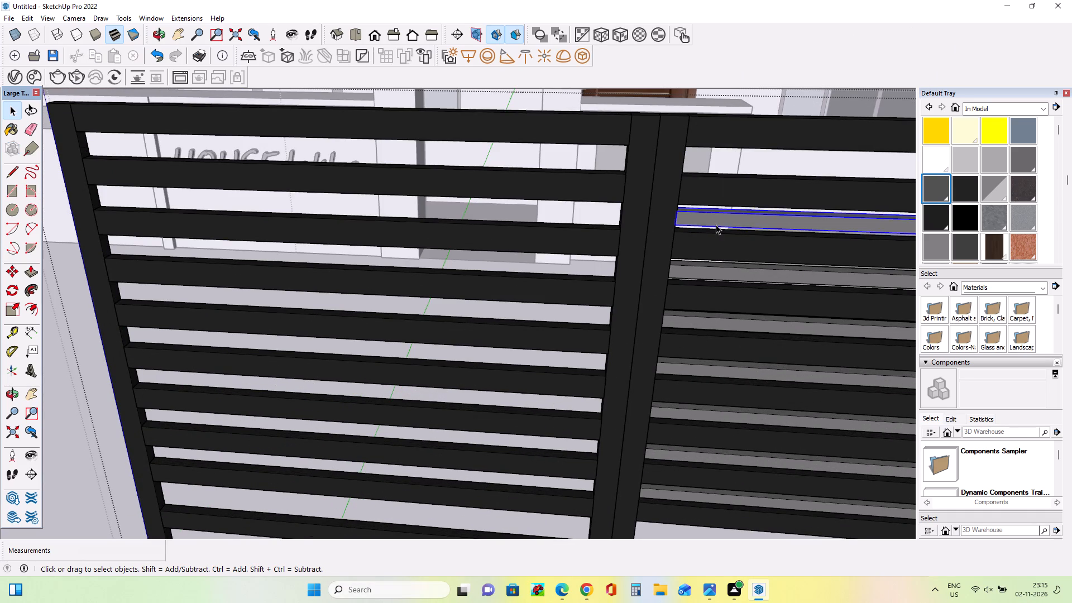
key("Delete")
left_click(714, 277)
key("Delete")
left_click(716, 327)
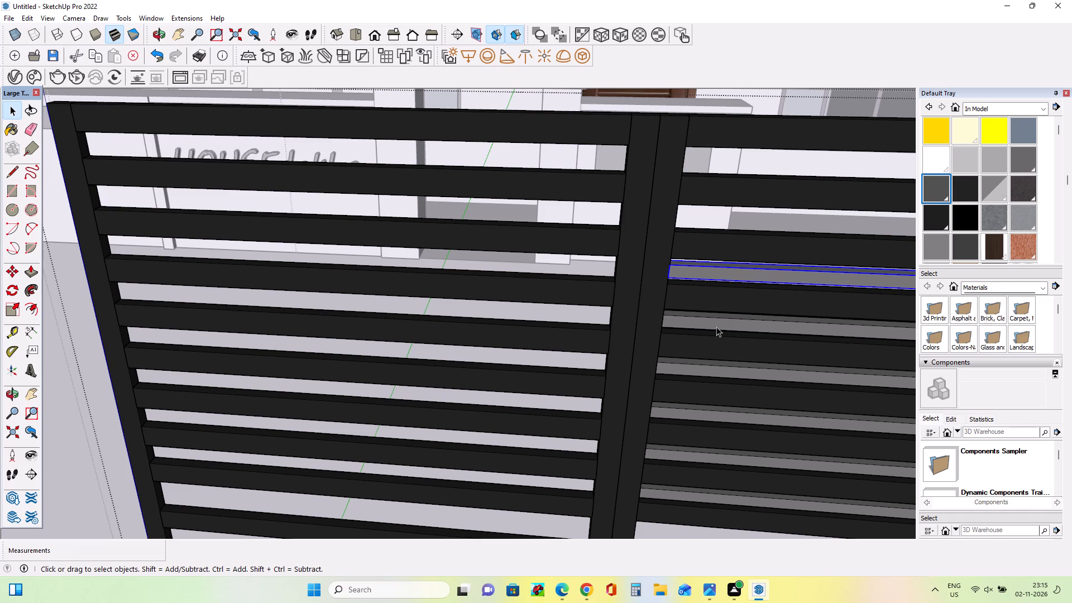
key("Delete")
left_click(731, 376)
key("Delete")
left_click(730, 420)
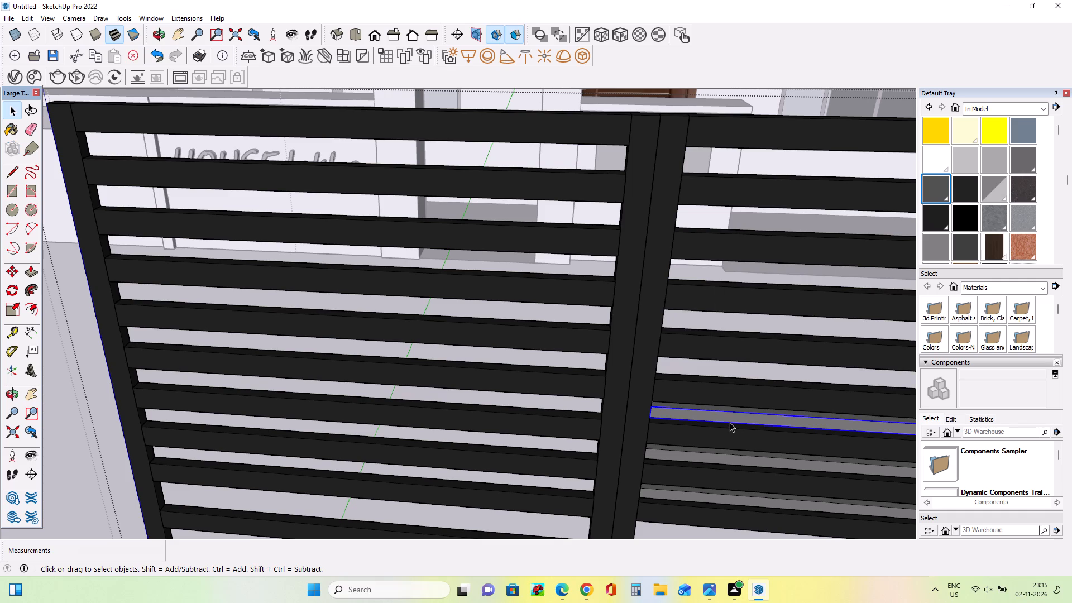
key("Delete")
left_click(726, 463)
key("Delete")
left_click(719, 503)
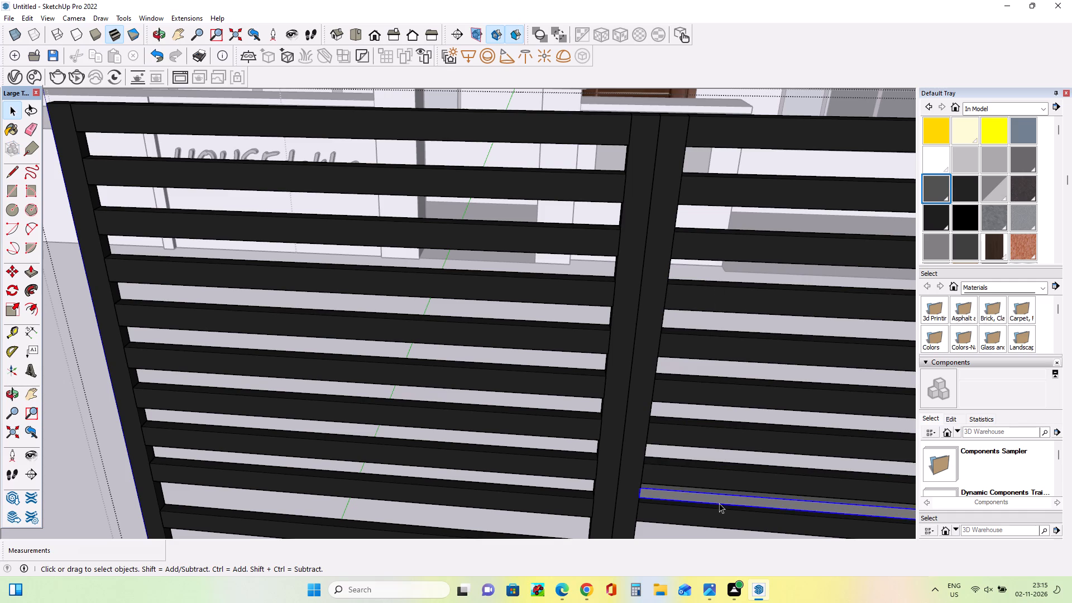
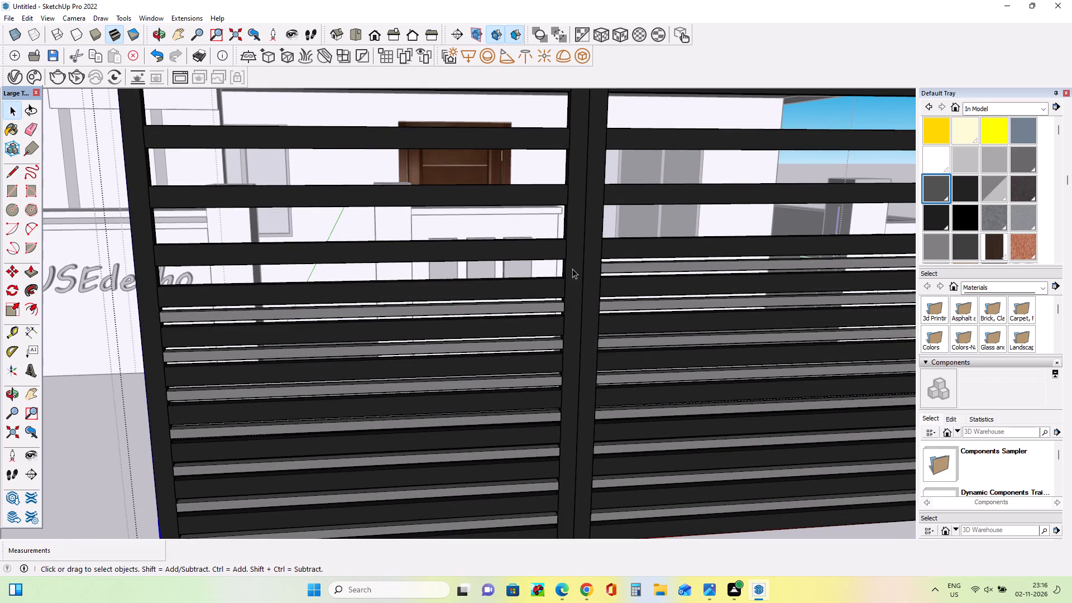
Delete the eight remaining grey horizontal slats in the gate's right leaf, working downward to the bottom.
left_click(612, 268)
key("Delete")
left_click(620, 305)
key("Delete")
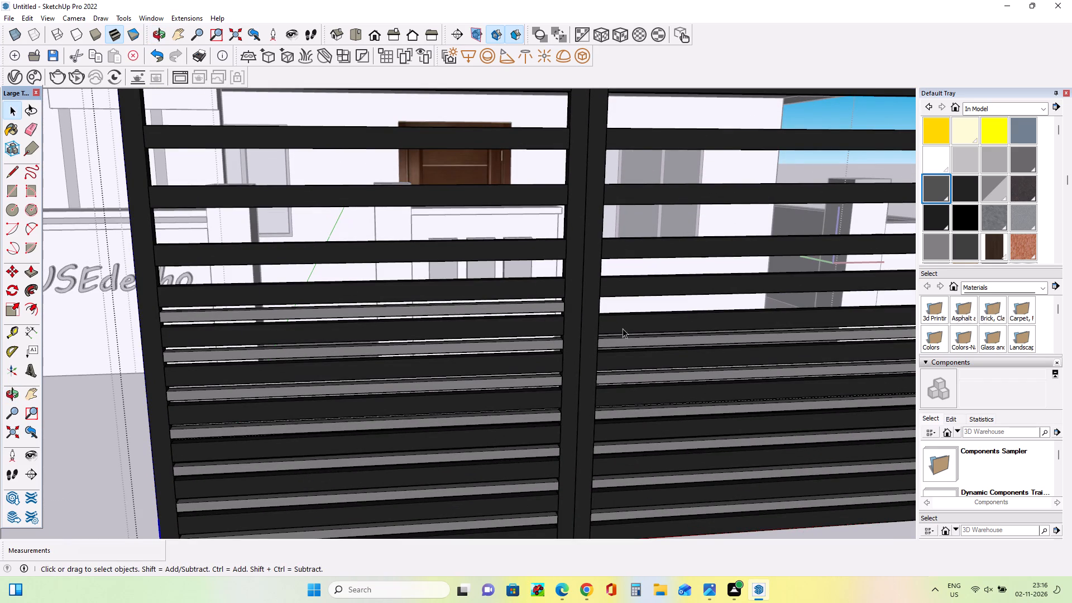
left_click(626, 344)
key("Delete")
left_click(633, 380)
key("Delete")
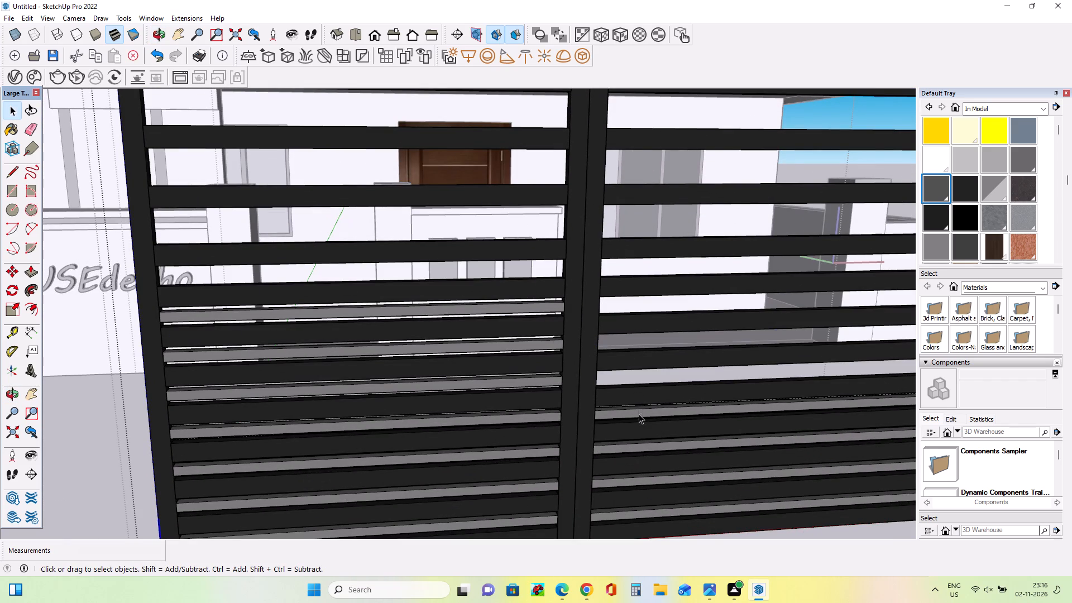
left_click(639, 414)
key("Delete")
left_click(641, 451)
key("Delete")
left_click(643, 481)
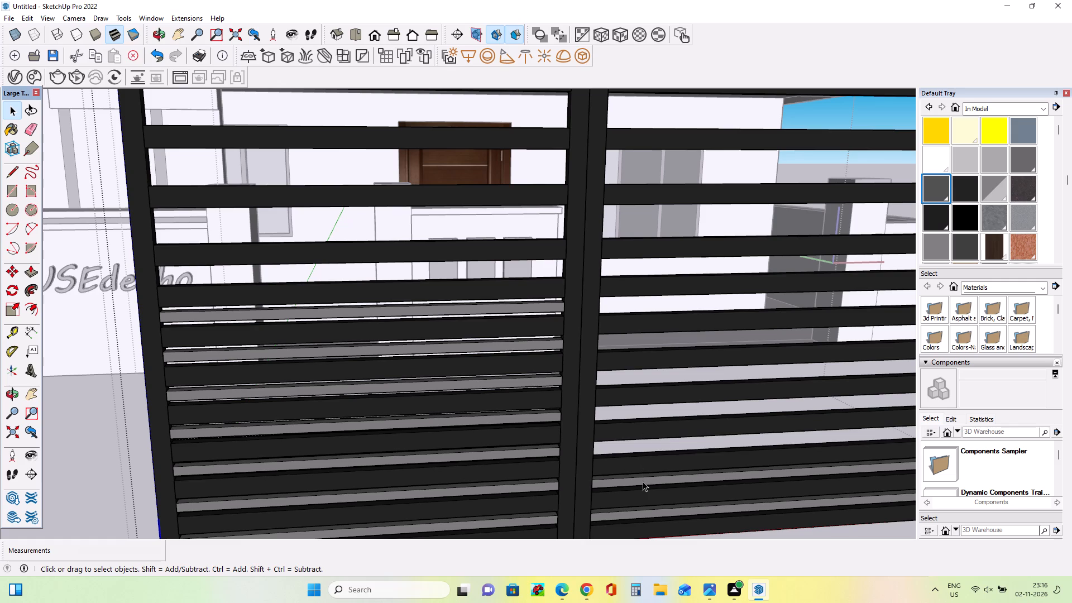
key("Delete")
left_click(643, 516)
key("Delete")
Delete the remaining grey horizontal slats in the gate's left leaf, working upward from the bottom.
left_click(548, 521)
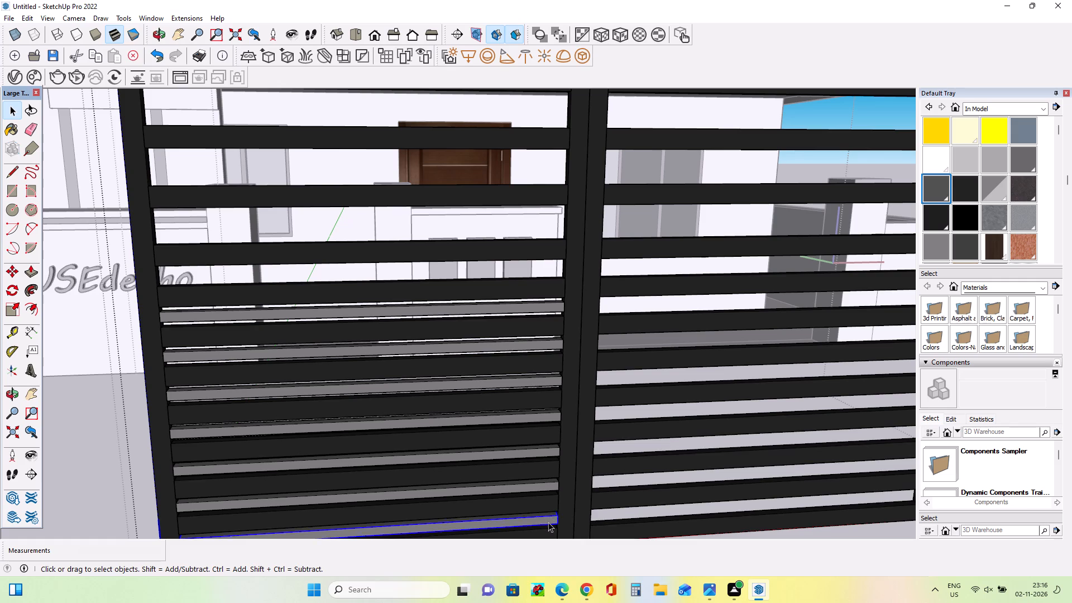
key("Delete")
left_click(544, 489)
key("Delete")
left_click(544, 453)
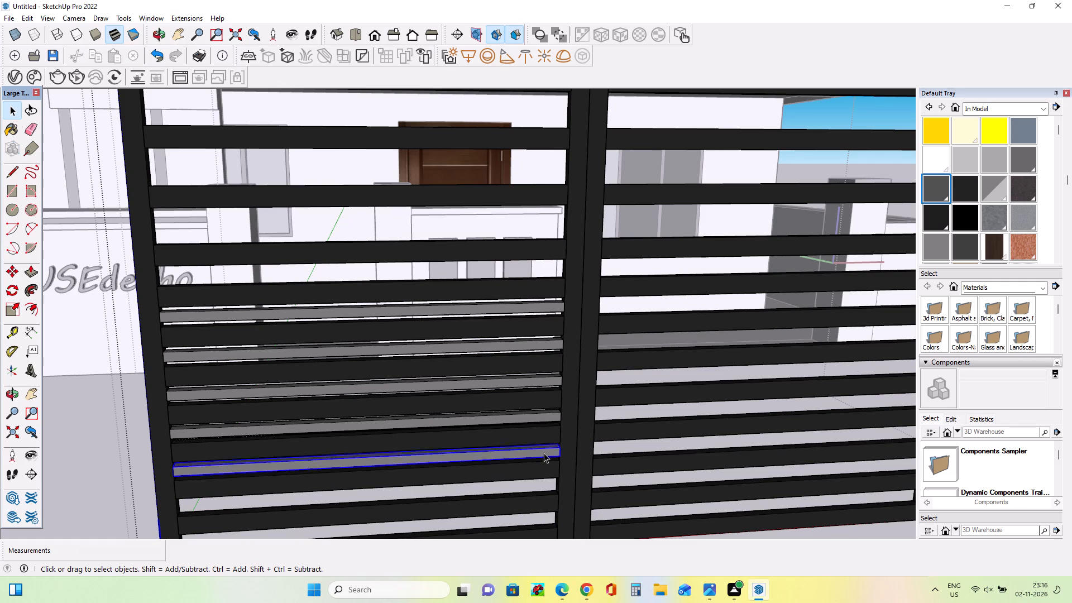
key("Delete")
left_click(529, 418)
key("Delete")
left_click(528, 383)
key("Delete")
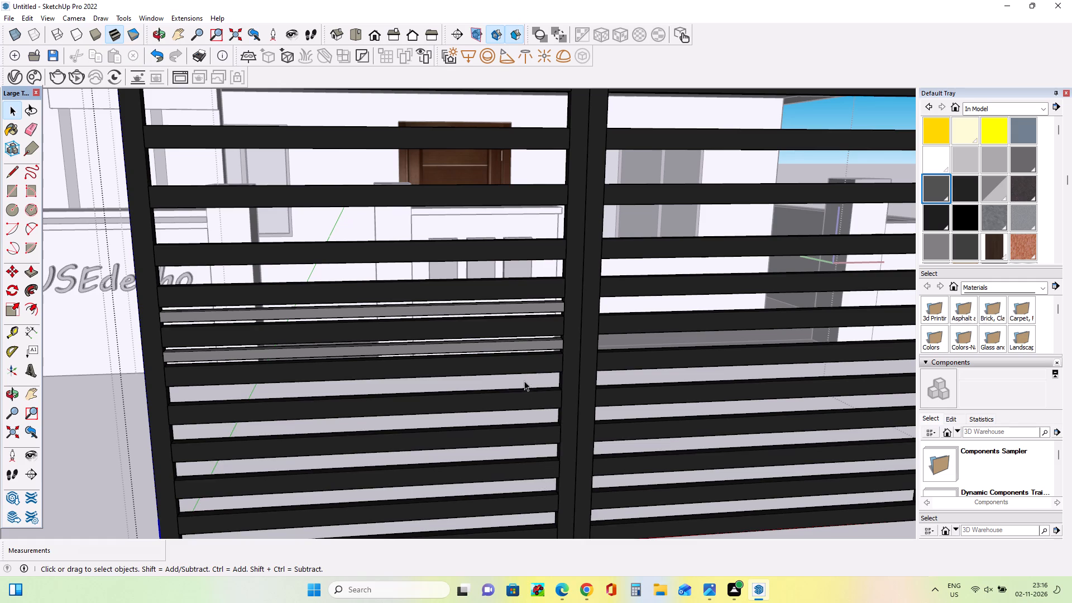
key("Delete")
left_click(524, 343)
key("Delete")
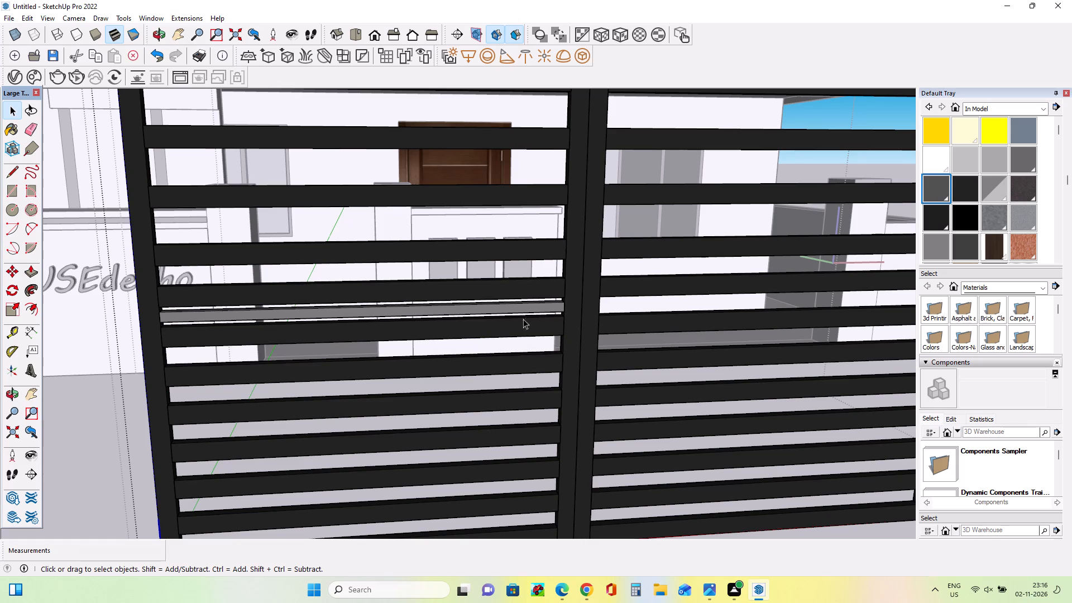
left_click(524, 308)
key("Delete")
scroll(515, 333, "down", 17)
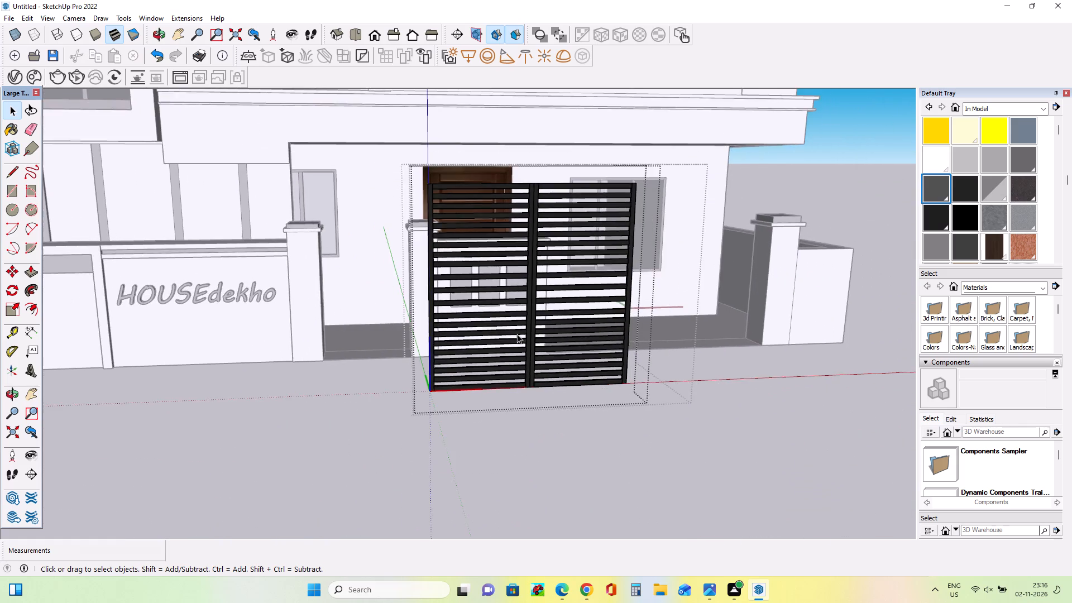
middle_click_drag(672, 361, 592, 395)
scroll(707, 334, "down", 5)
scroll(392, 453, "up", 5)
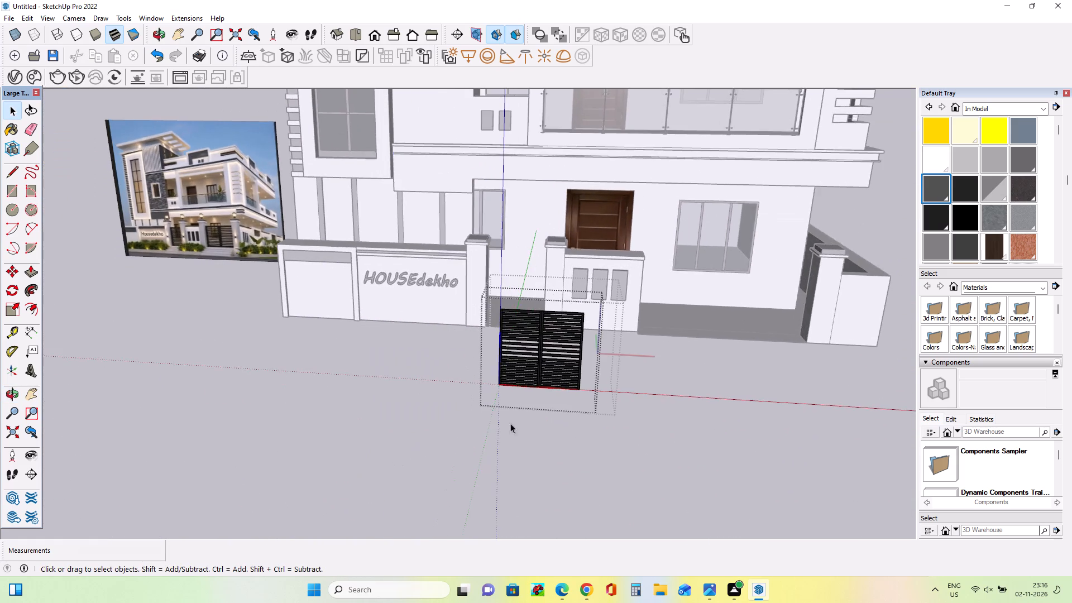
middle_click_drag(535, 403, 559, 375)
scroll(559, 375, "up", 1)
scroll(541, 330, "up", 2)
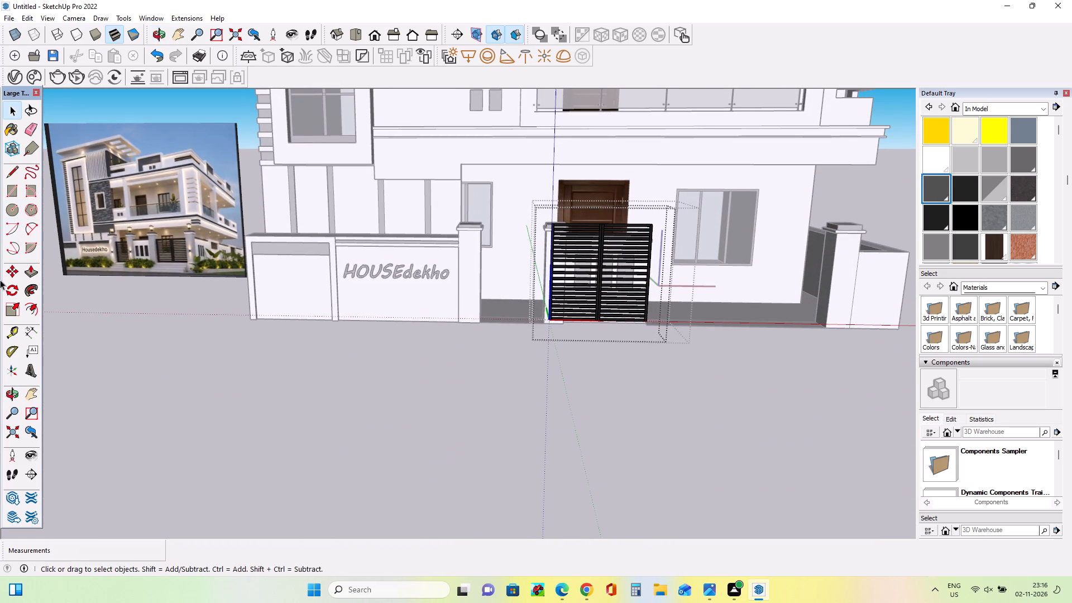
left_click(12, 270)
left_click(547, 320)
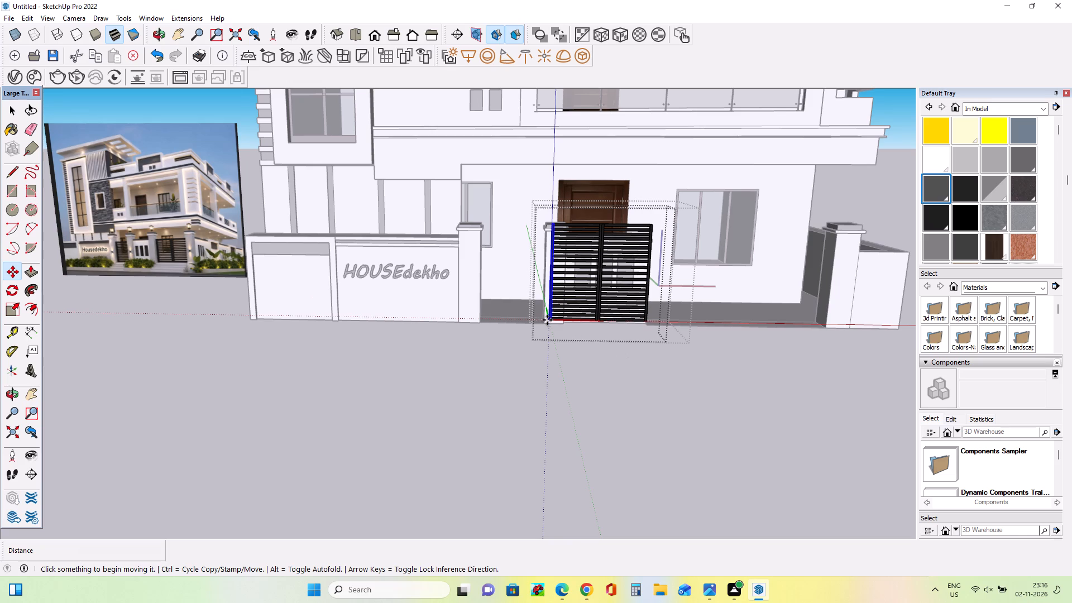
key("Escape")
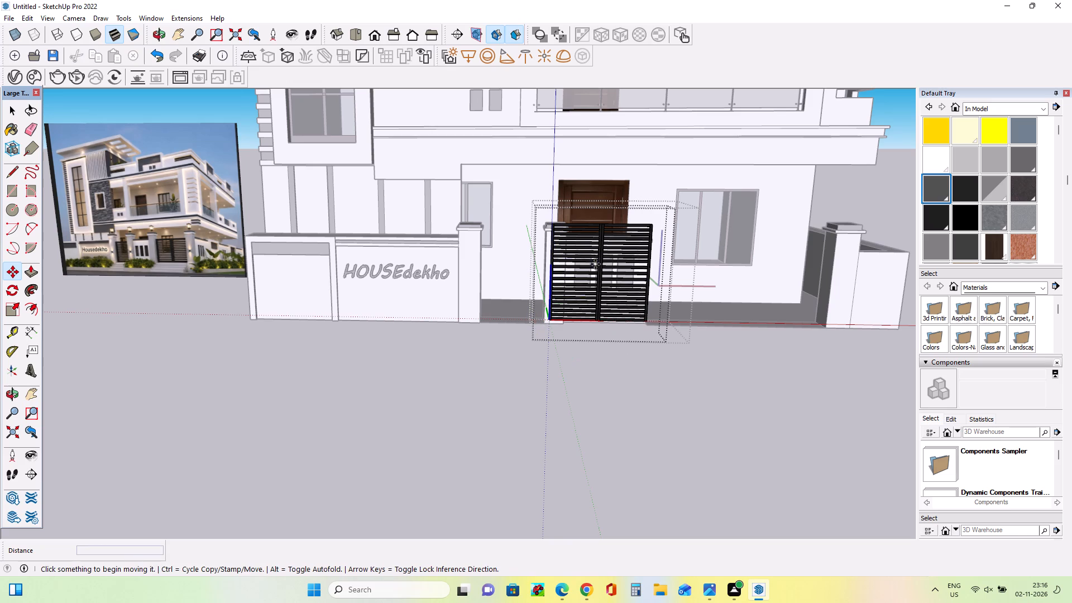
Select all of the cleaned-up gate's geometry and make it a group.
middle_click_drag(600, 281, 604, 313)
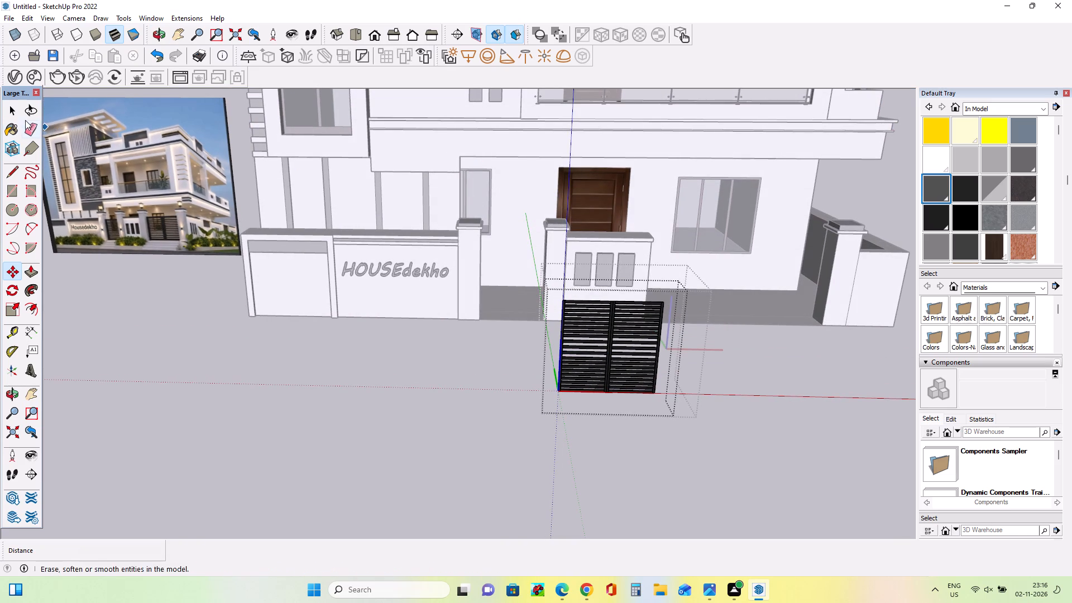
left_click(11, 110)
left_click_drag(700, 288, 516, 424)
right_click(624, 329)
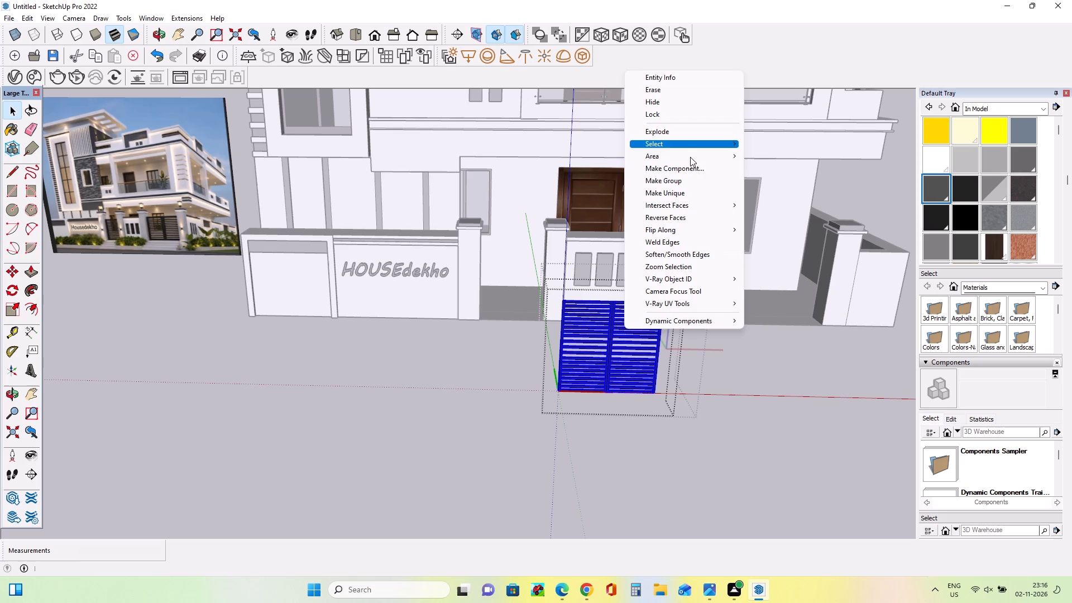
left_click(689, 182)
Move the gate by its lower-left corner to the inner base of the left pillar at the boundary wall opening.
left_click(5, 273)
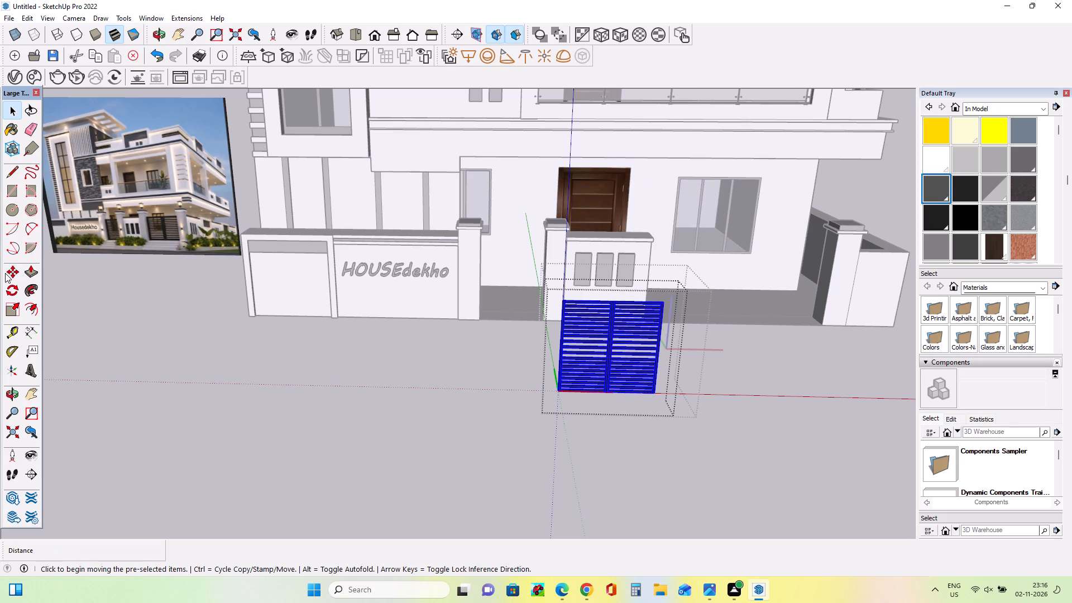
left_click(560, 394)
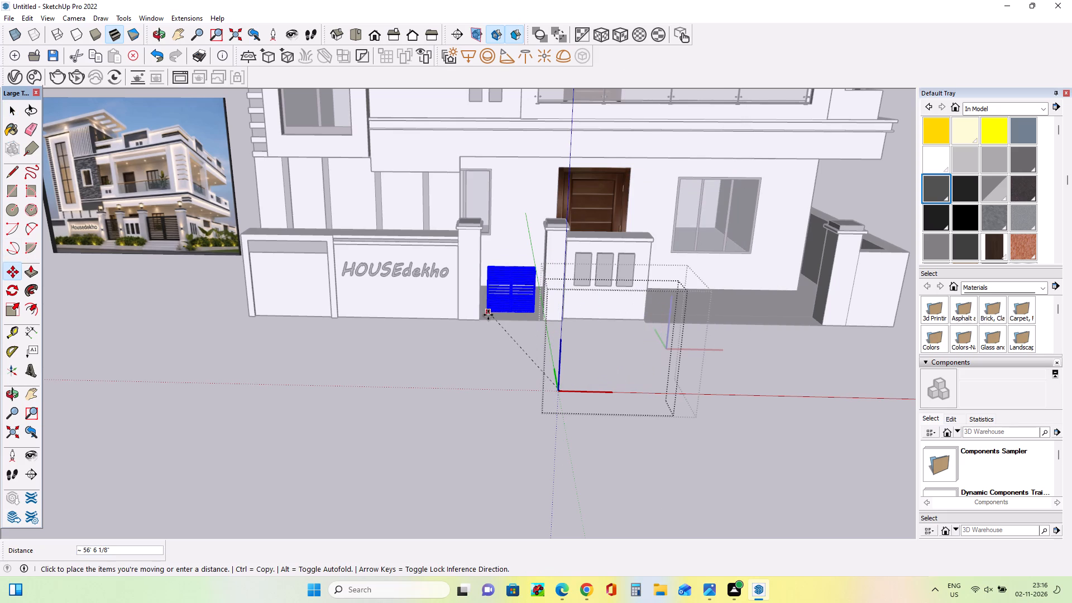
left_click(479, 319)
Scale the gate uniformly by about 1.33 from its upper-right corner so it spans the opening between the pillars.
scroll(506, 272, "up", 9)
middle_click_drag(548, 328, 519, 341)
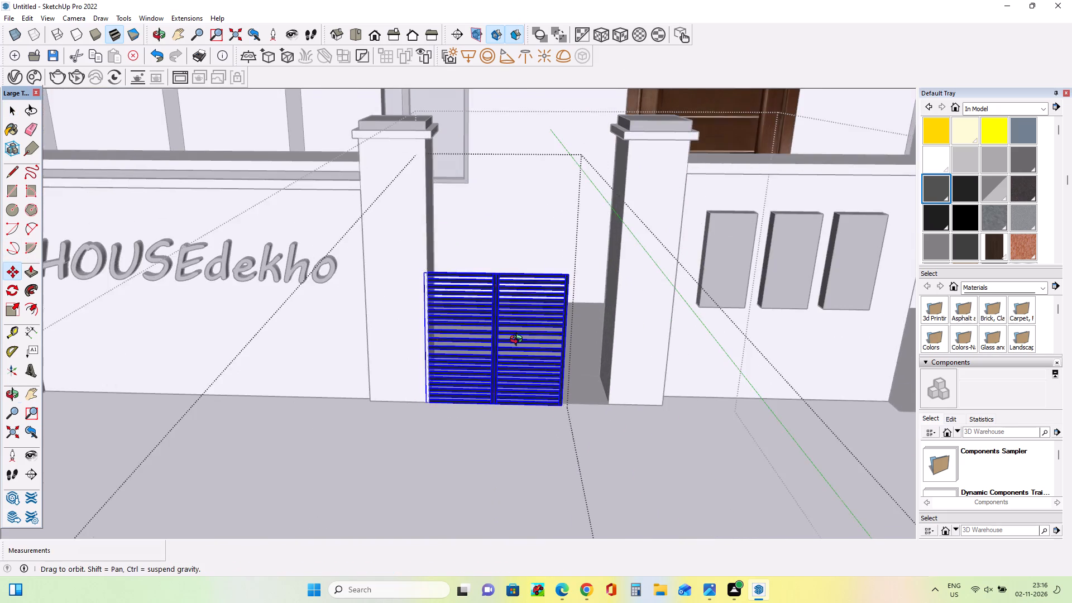
middle_click_drag(519, 341, 489, 356)
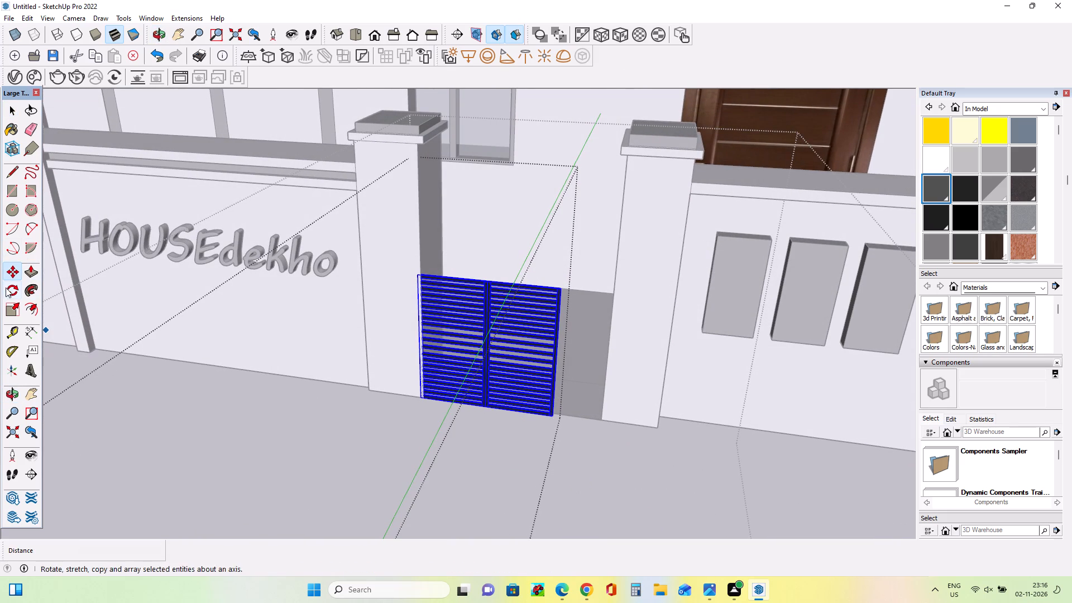
left_click(6, 310)
left_click_drag(557, 289, 640, 229)
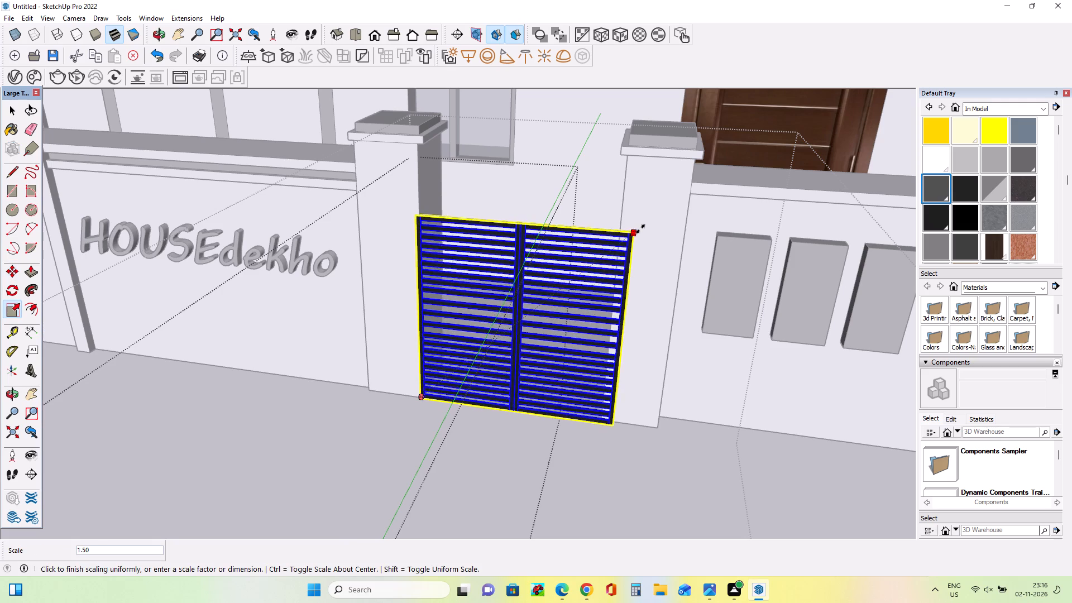
left_click_drag(640, 229, 614, 242)
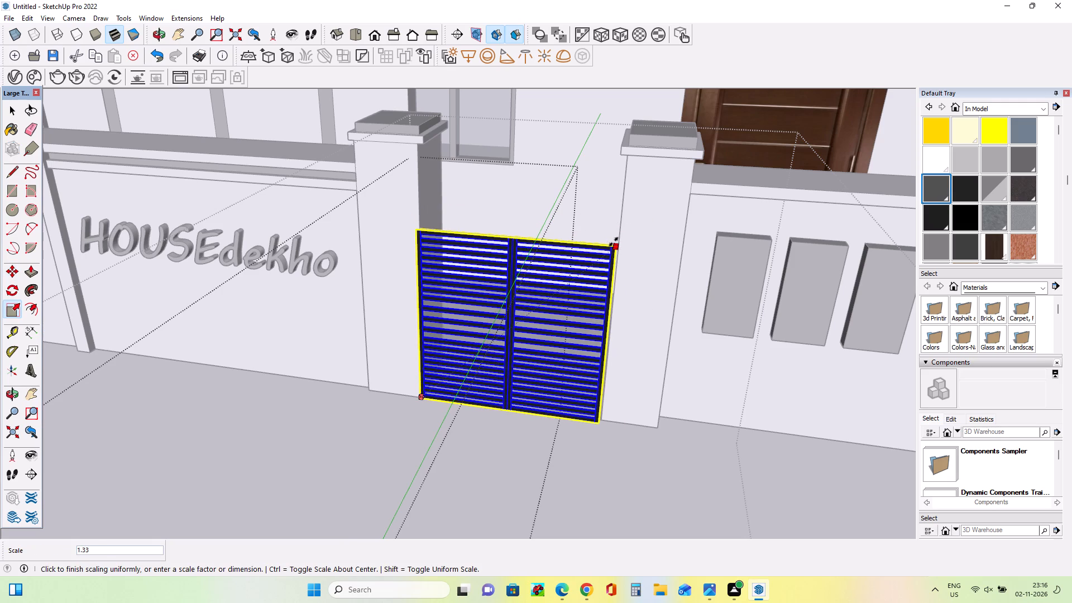
left_click_drag(614, 242, 614, 242)
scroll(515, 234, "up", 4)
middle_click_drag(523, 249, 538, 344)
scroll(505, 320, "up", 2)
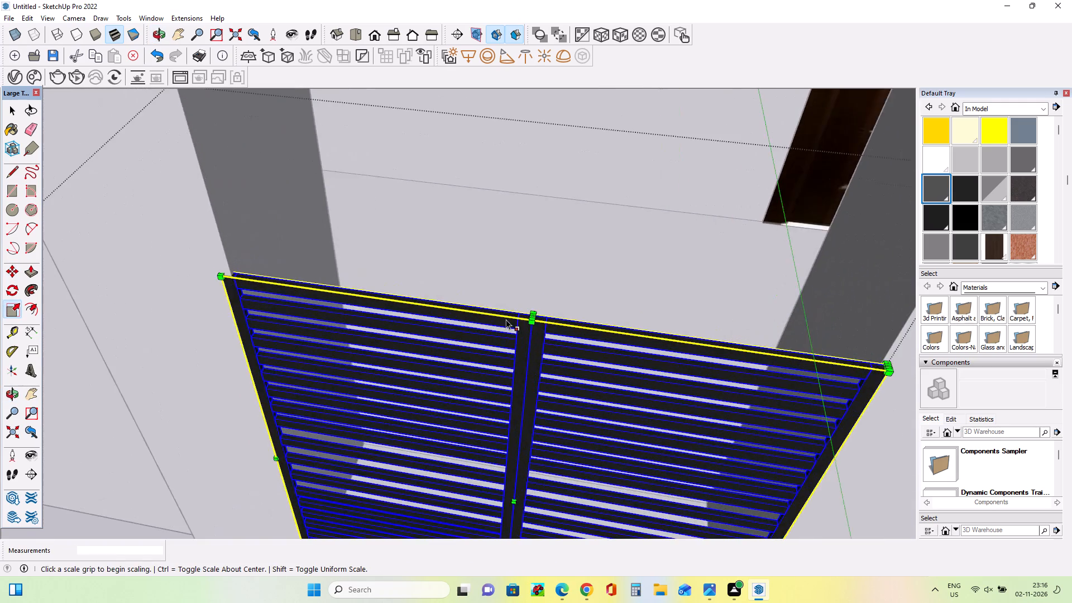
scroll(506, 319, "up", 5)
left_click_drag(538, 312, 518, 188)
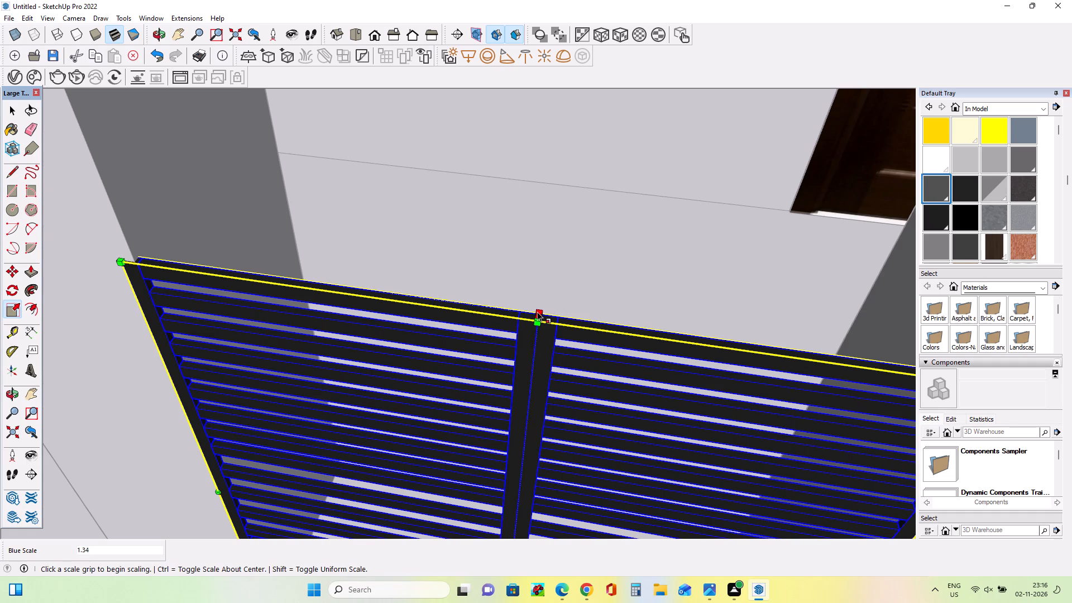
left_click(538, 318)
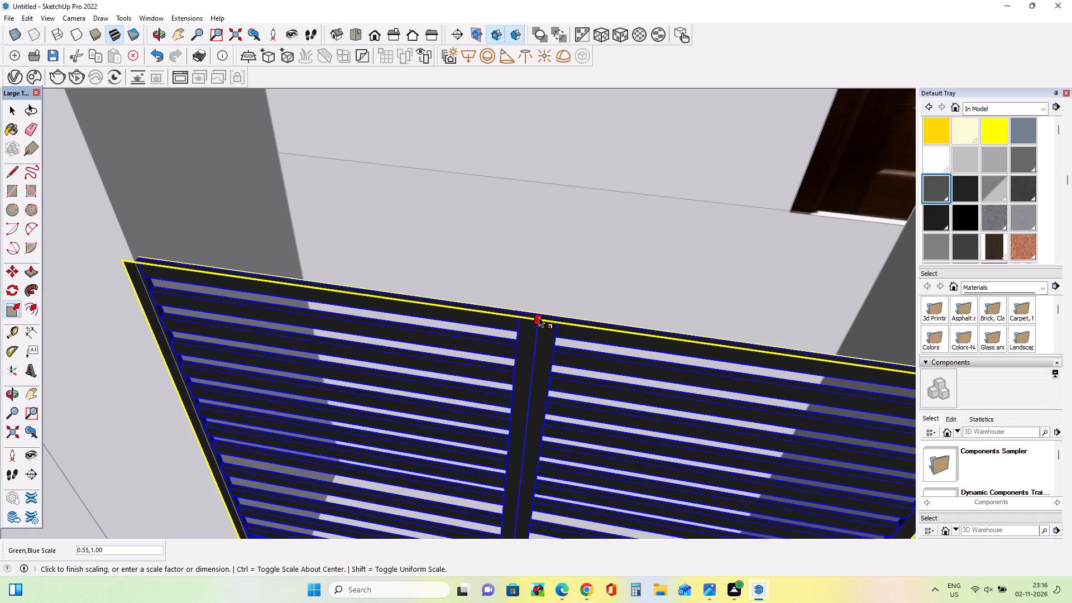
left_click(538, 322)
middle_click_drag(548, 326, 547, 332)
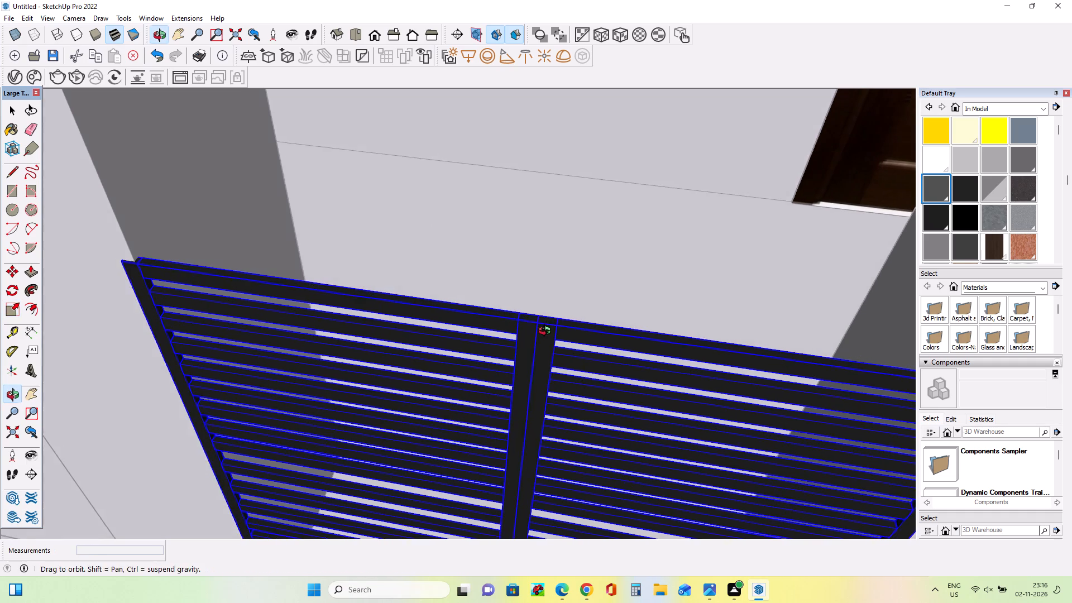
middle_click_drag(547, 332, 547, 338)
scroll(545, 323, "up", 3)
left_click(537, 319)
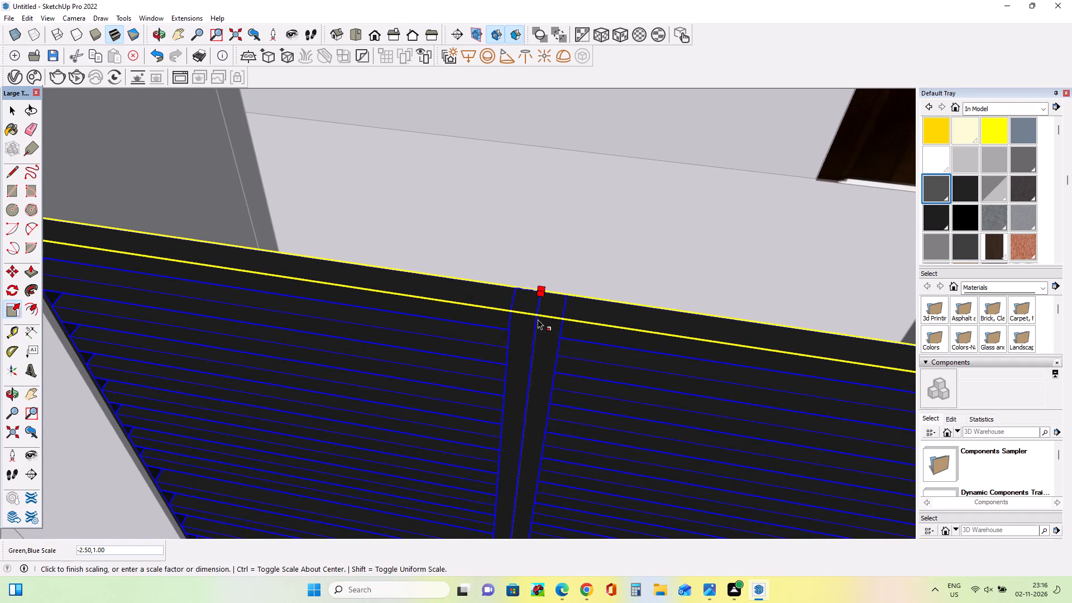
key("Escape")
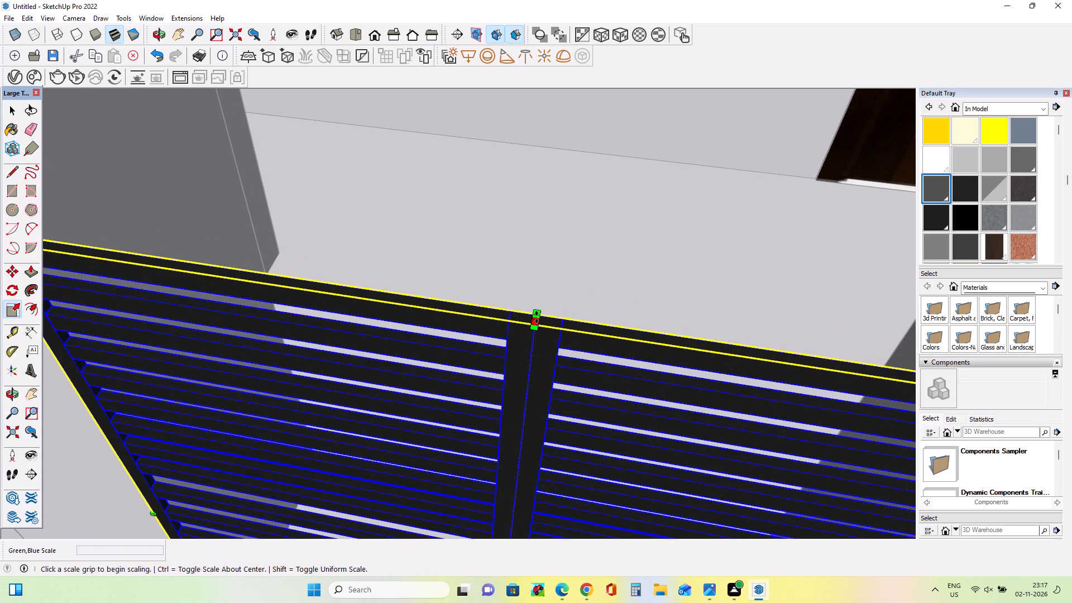
Stretch the gate's height upward by a blue-axis scale of about 1.32.
left_click_drag(537, 316, 567, 245)
scroll(556, 299, "down", 11)
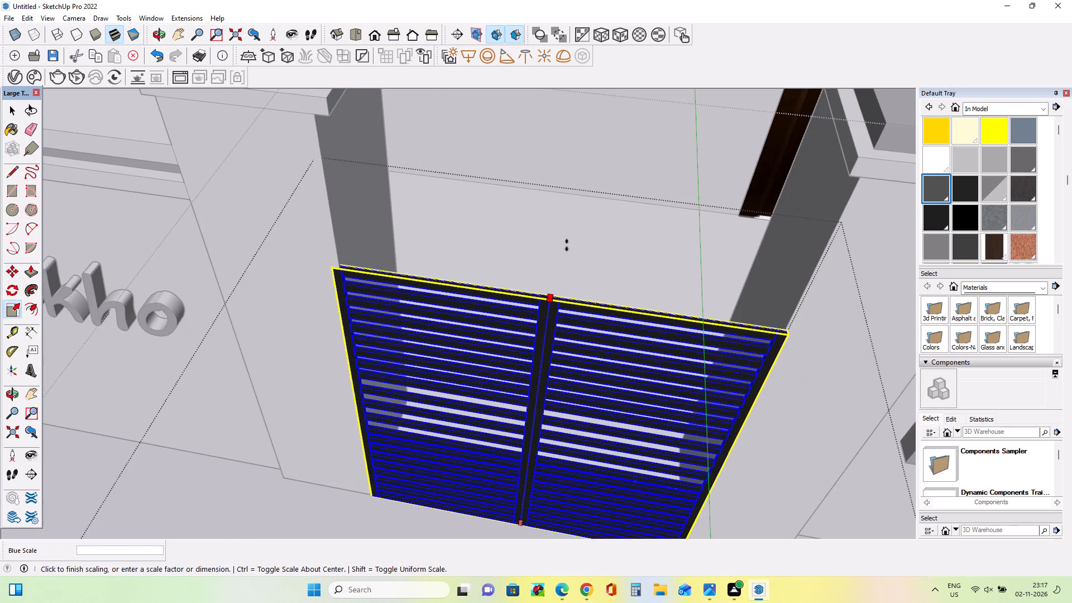
left_click_drag(567, 245, 577, 190)
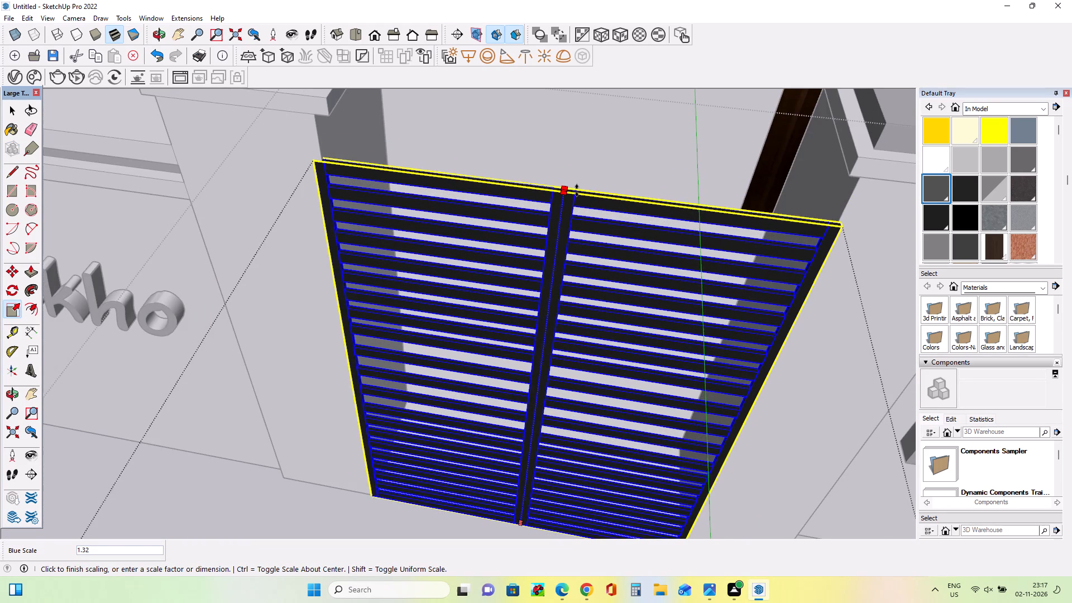
left_click_drag(577, 190, 552, 269)
Examine the enlarged gate's fit between the two pillars from several angles and against the whole elevation.
middle_click_drag(525, 335, 536, 336)
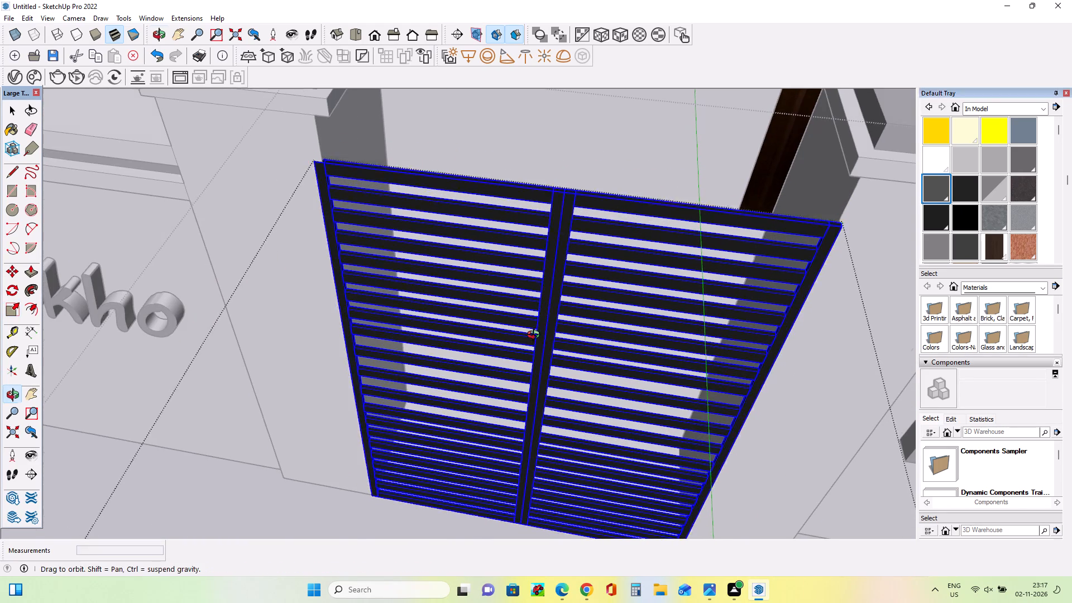
middle_click_drag(536, 336, 654, 465)
scroll(654, 465, "down", 7)
middle_click_drag(605, 458, 582, 248)
scroll(581, 244, "down", 2)
scroll(566, 303, "down", 4)
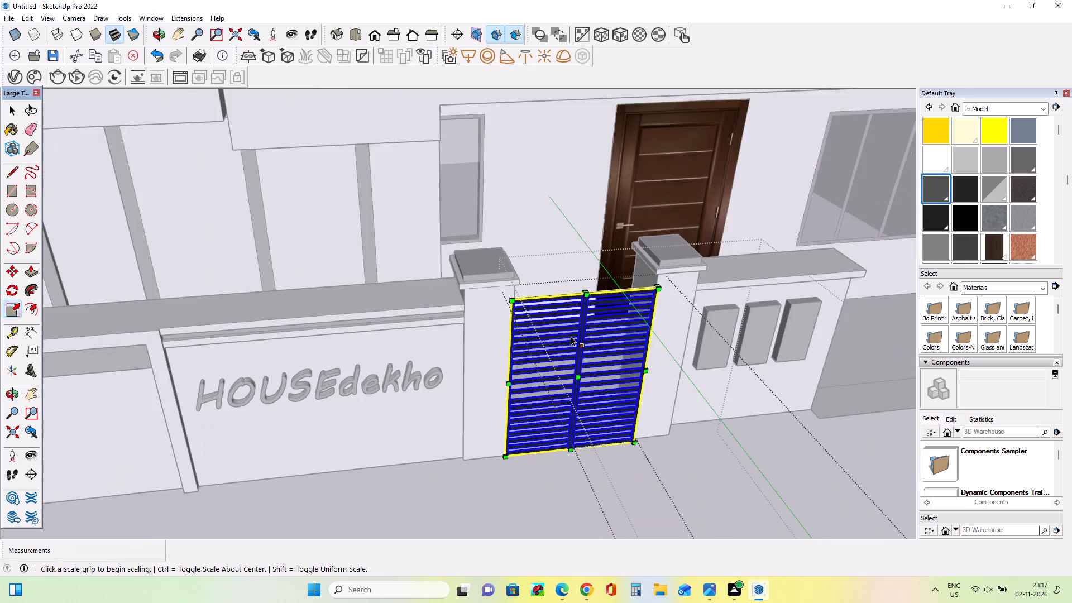
middle_click_drag(635, 403, 624, 319)
scroll(633, 398, "up", 1)
scroll(521, 367, "up", 6)
middle_click_drag(516, 380, 484, 376)
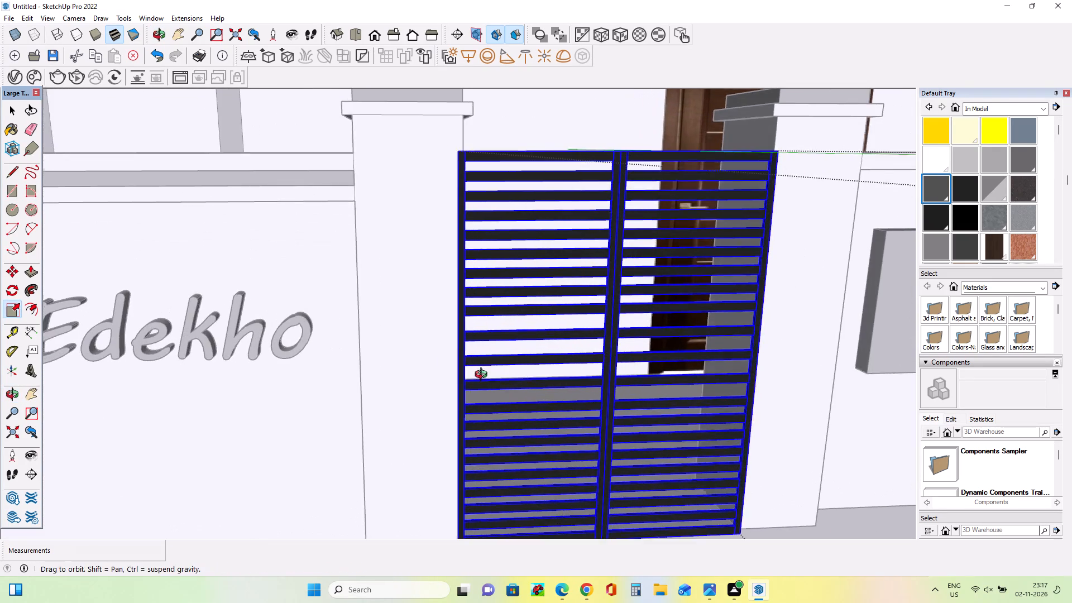
middle_click_drag(484, 376, 453, 333)
scroll(446, 326, "down", 16)
middle_click_drag(515, 386, 505, 446)
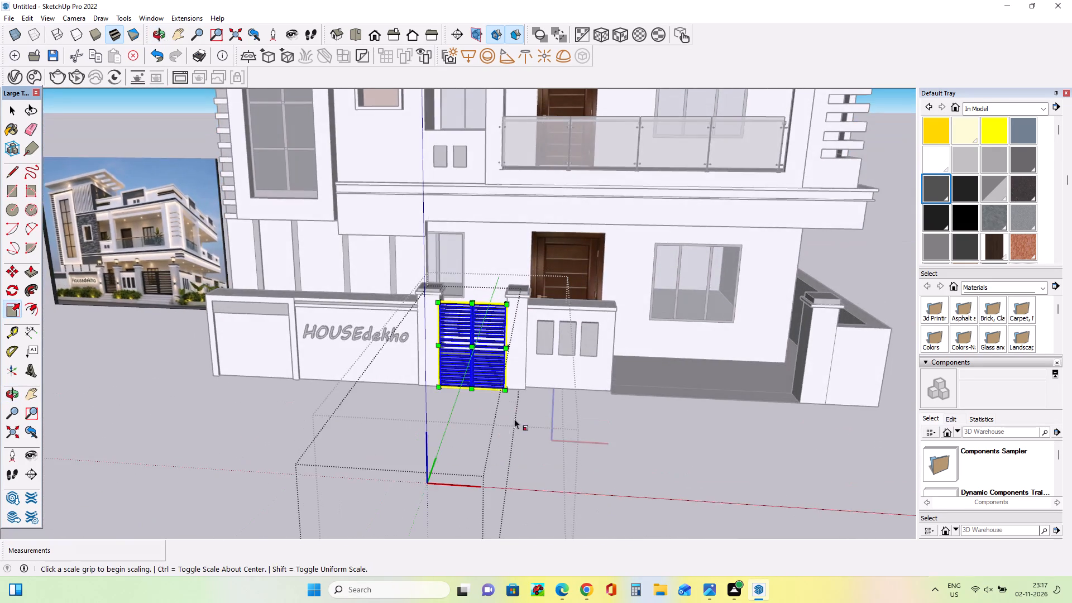
scroll(508, 396, "up", 4)
middle_click_drag(513, 397, 539, 413)
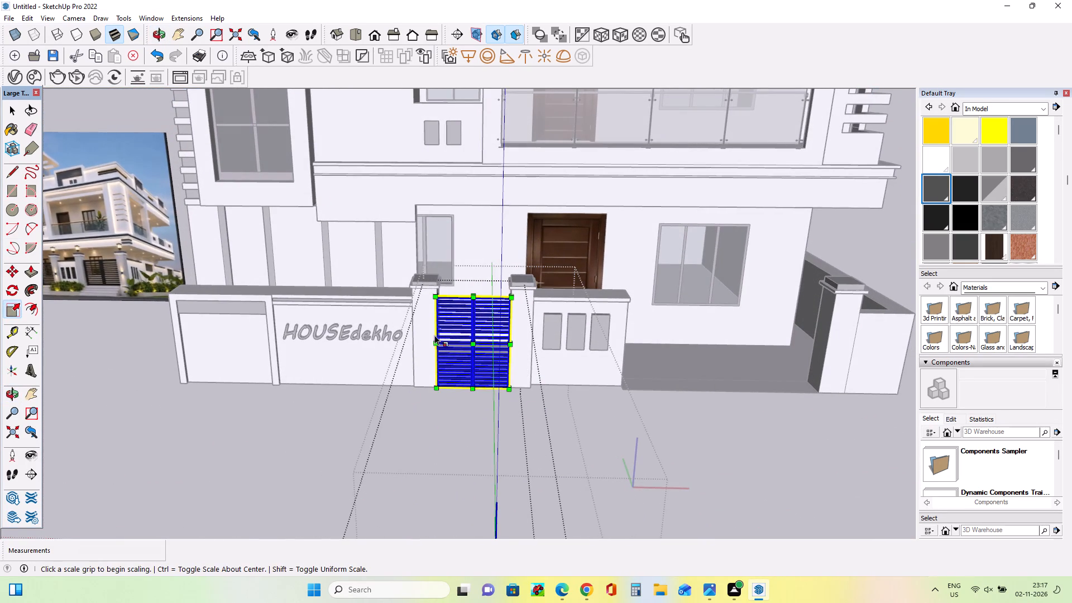
Scale the gate's left edge slightly inward to fit it against the left pillar's inner face.
scroll(435, 335, "up", 7)
scroll(433, 240, "up", 7)
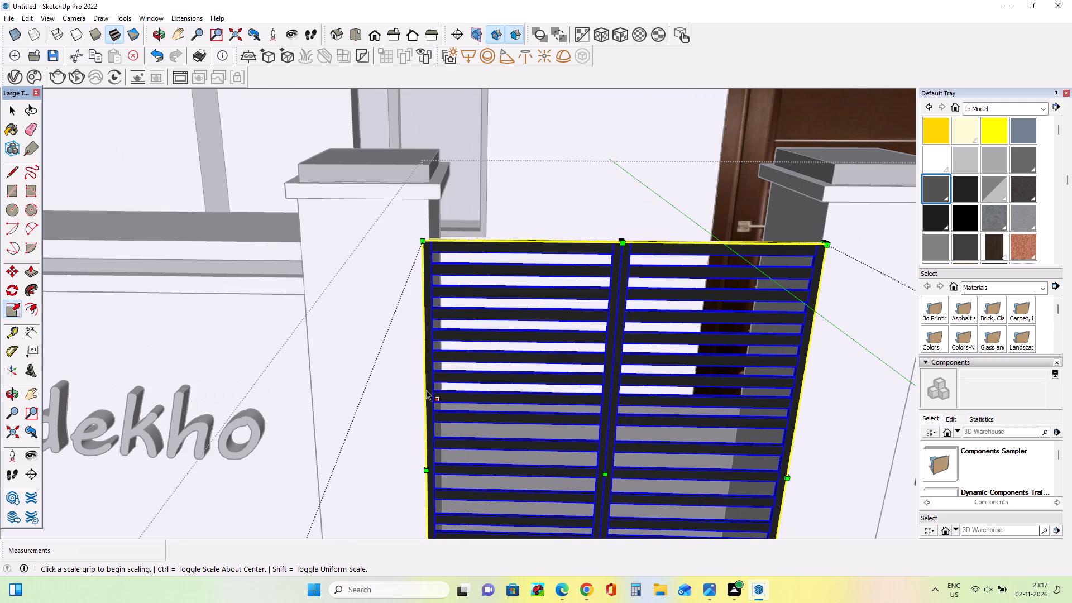
left_click_drag(424, 468, 430, 467)
scroll(444, 355, "down", 6)
scroll(510, 396, "down", 8)
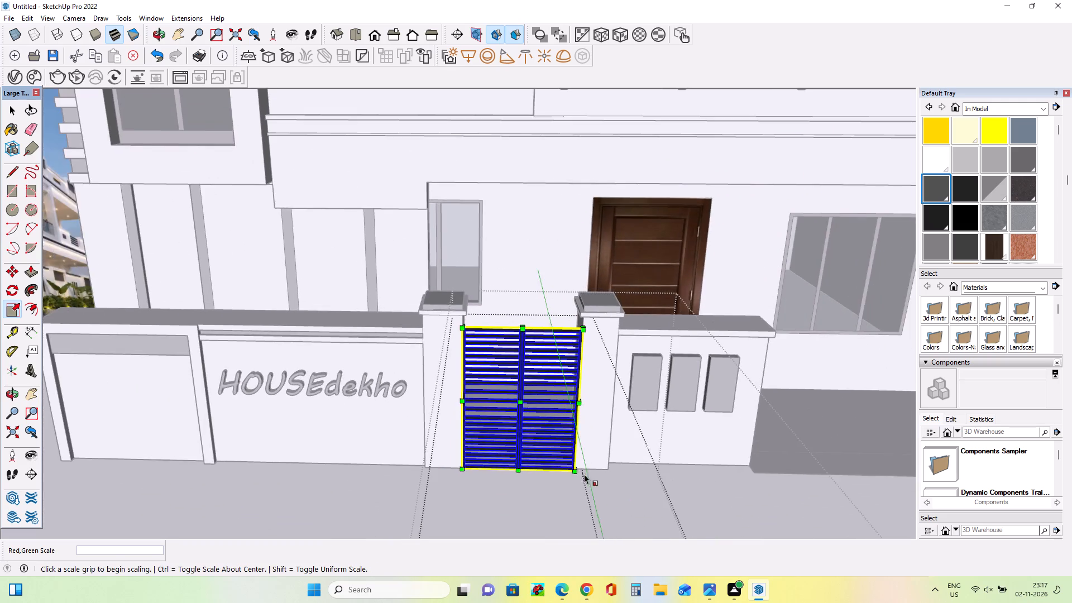
Copy the gate about 23' 7" along the boundary wall to the start of the wide opening.
middle_click_drag(586, 474, 573, 404)
left_click(13, 274)
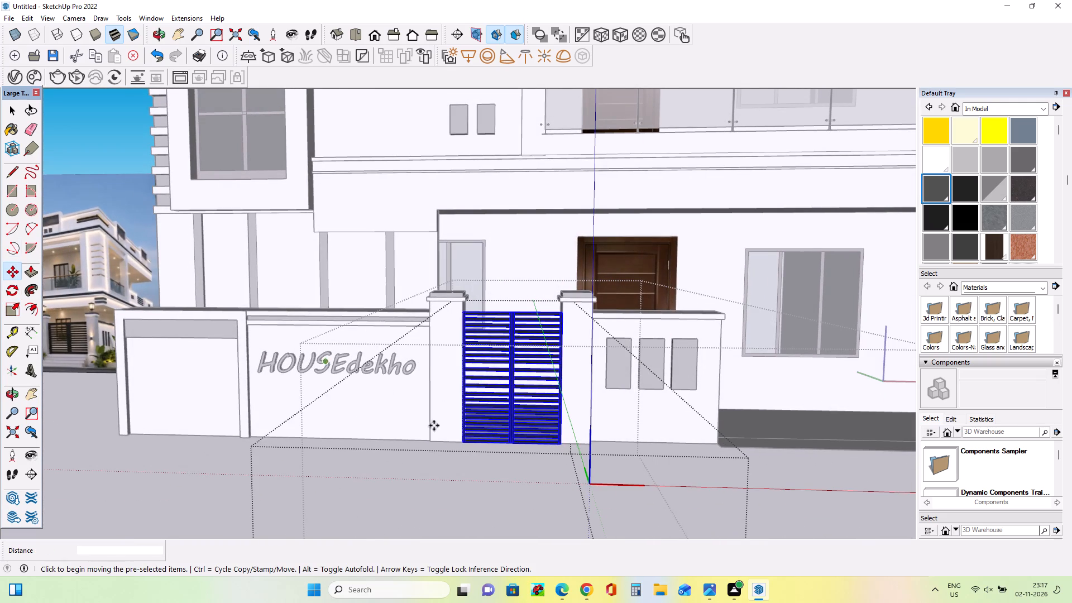
left_click(463, 443)
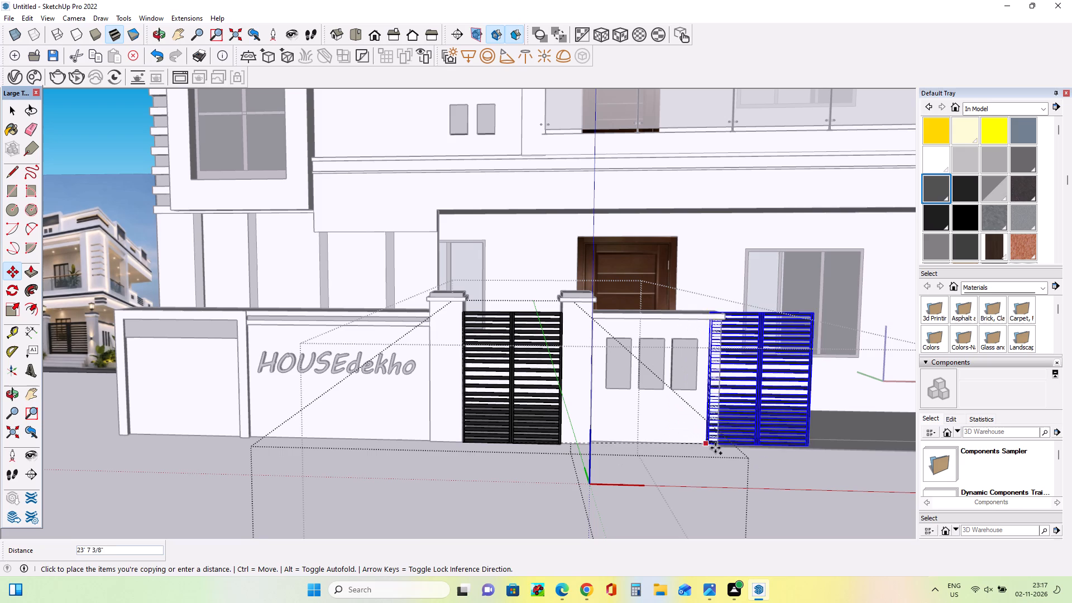
left_click(715, 444)
Scale the copied gate's height down slightly along the blue axis from its top edge.
scroll(444, 407, "down", 3)
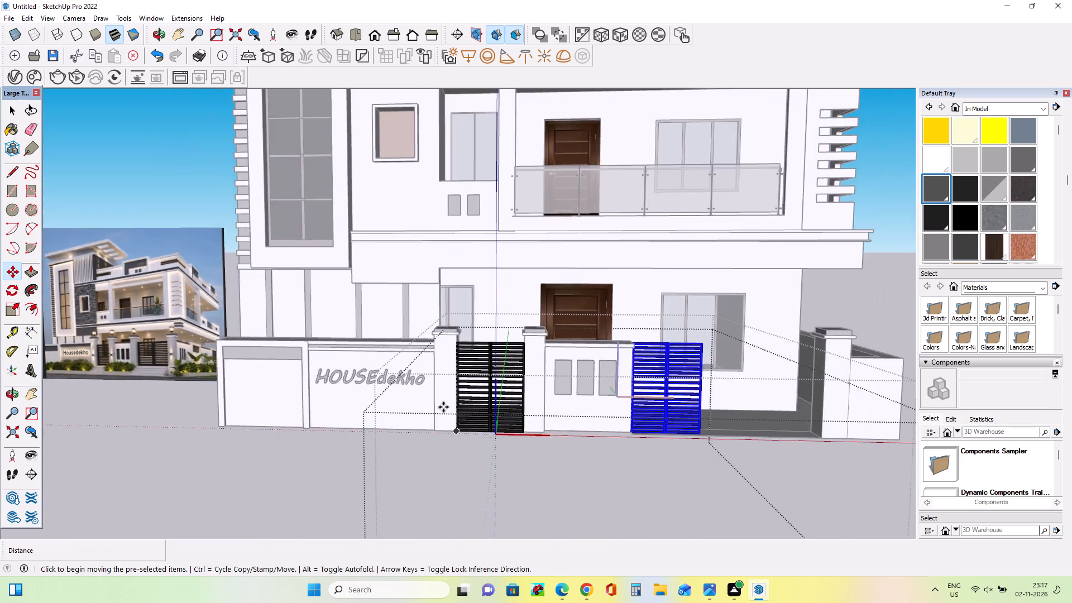
scroll(443, 407, "down", 5)
middle_click_drag(663, 406, 605, 448)
scroll(581, 387, "up", 8)
middle_click_drag(591, 433, 591, 451)
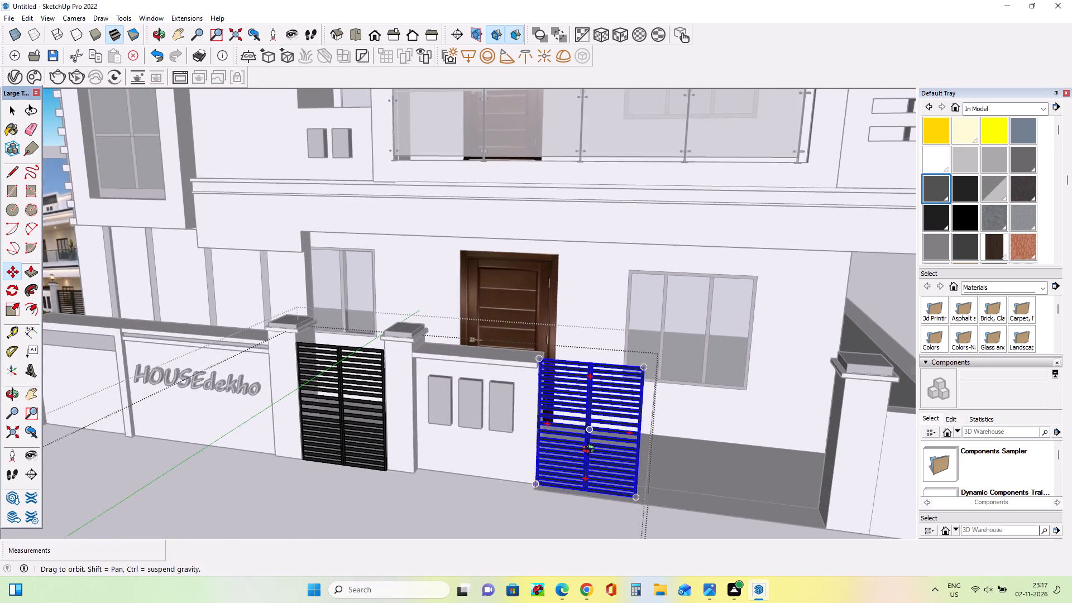
middle_click_drag(591, 451, 592, 455)
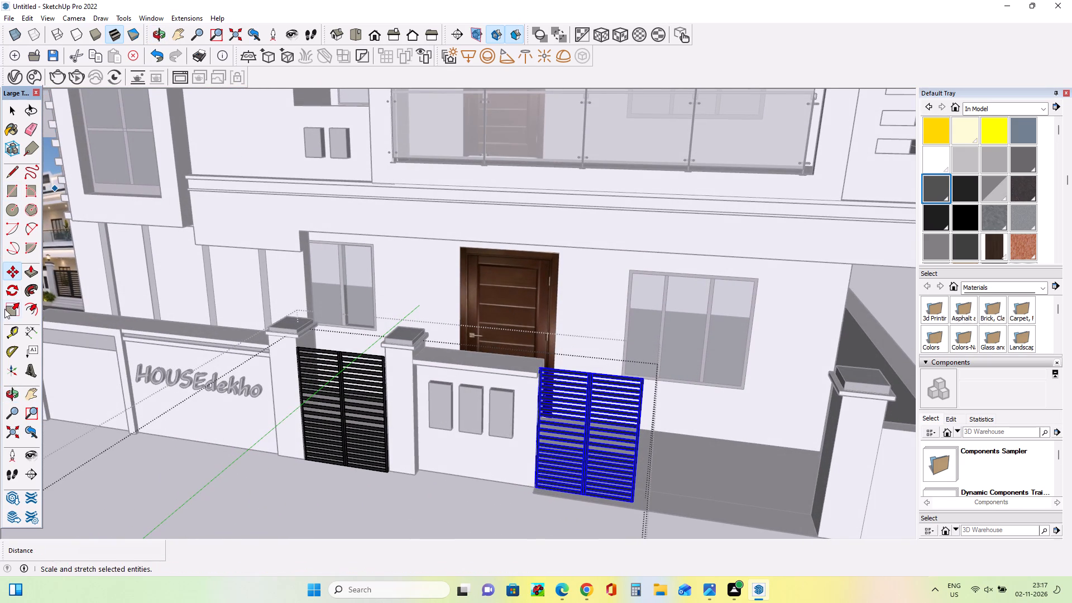
left_click(6, 307)
scroll(598, 356, "up", 3)
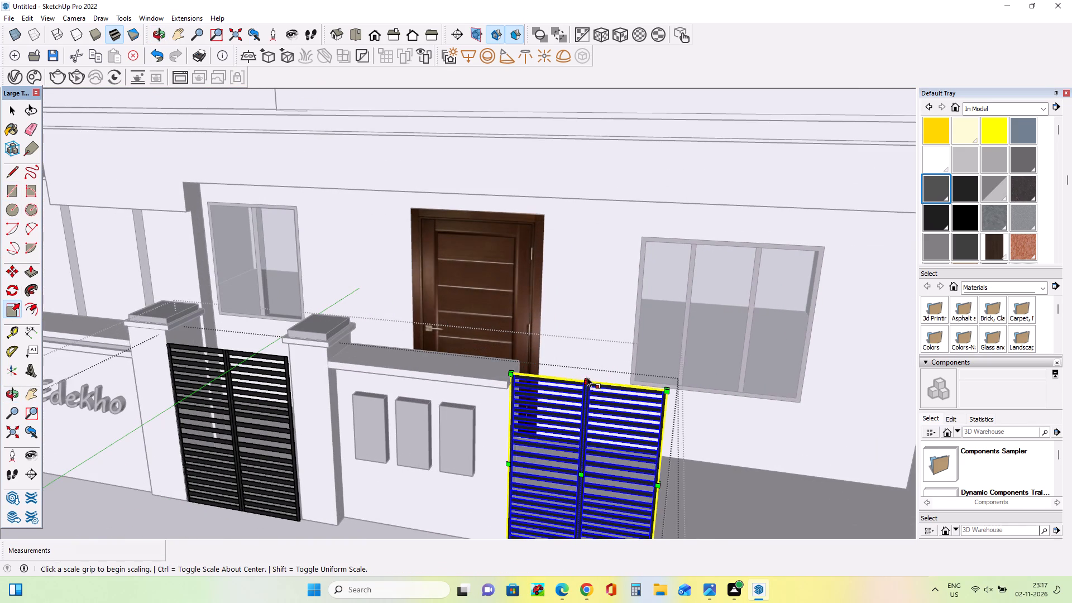
left_click_drag(586, 376, 584, 391)
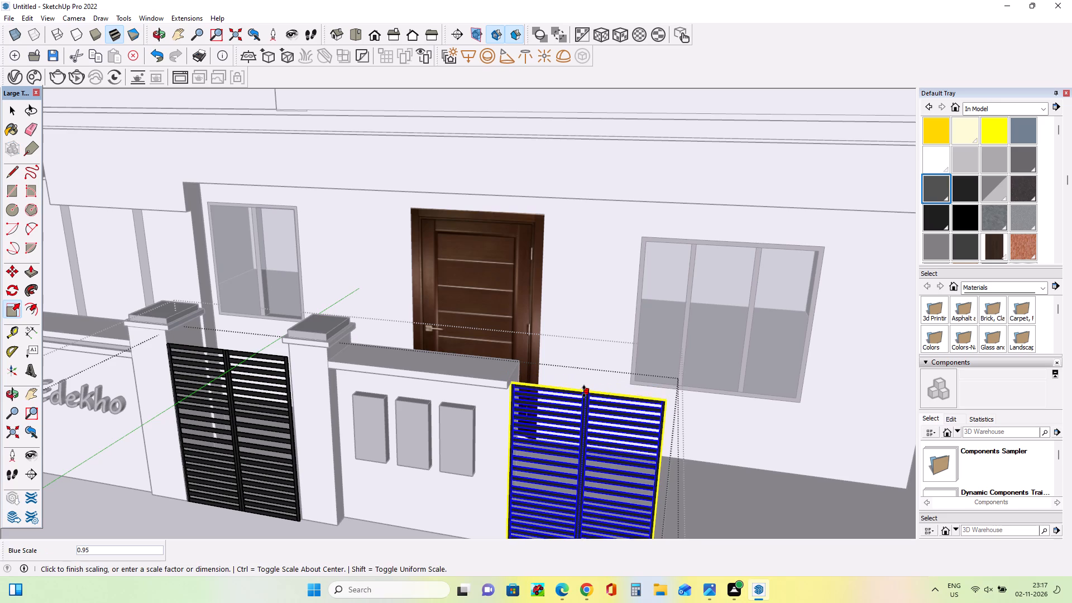
left_click_drag(584, 391, 582, 403)
scroll(548, 346, "down", 8)
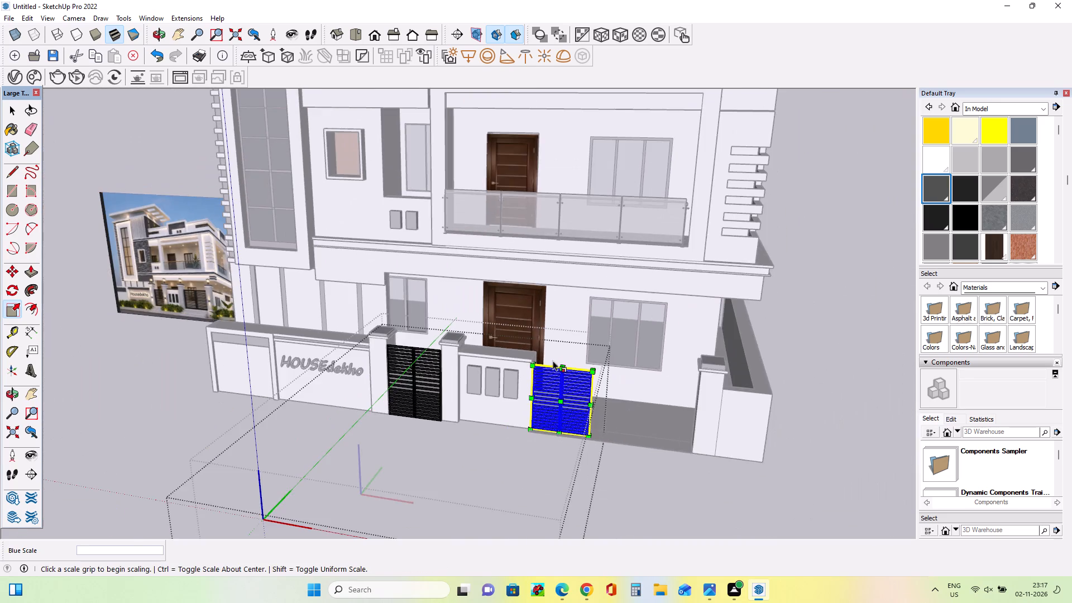
Stretch the copied gate's width along the red axis by about 2.68 to reach the far pillar.
middle_click_drag(592, 408, 609, 307)
scroll(610, 351, "up", 6)
middle_click_drag(629, 391, 604, 391)
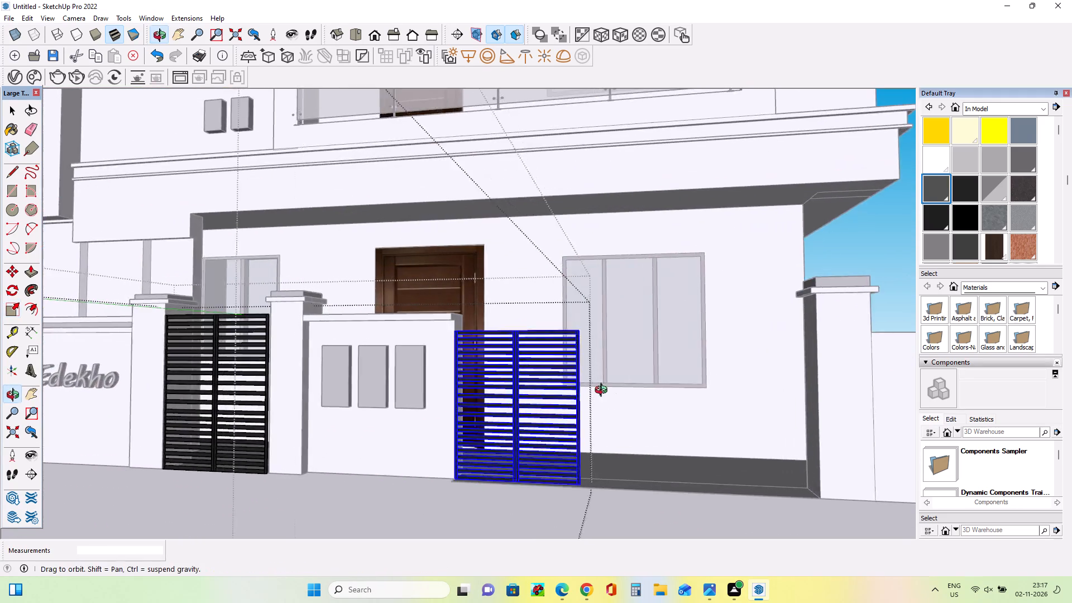
middle_click_drag(604, 391, 509, 391)
scroll(505, 423, "up", 9)
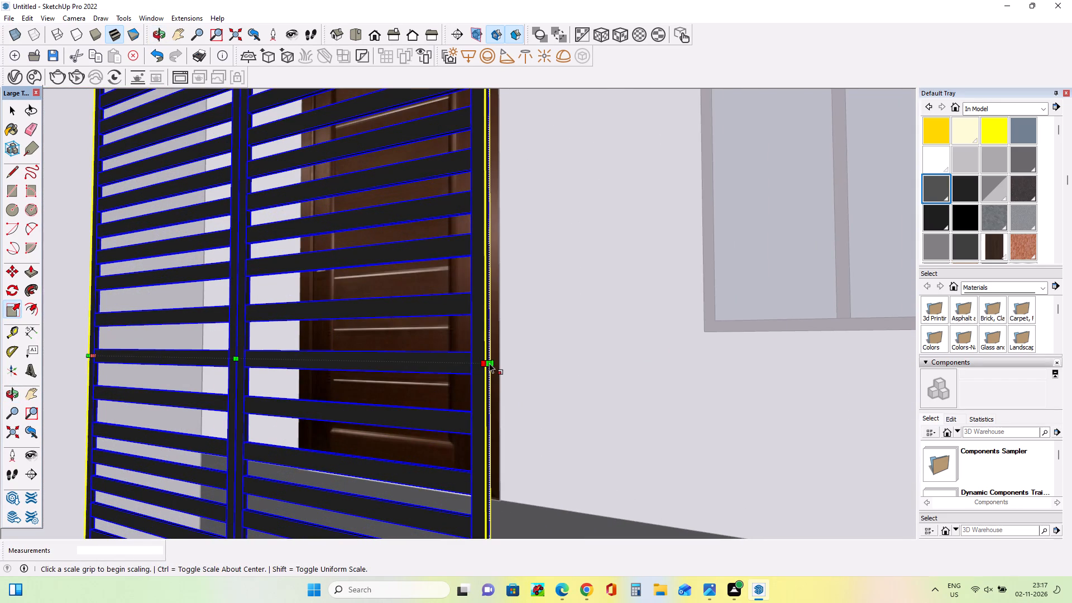
left_click_drag(492, 363, 549, 391)
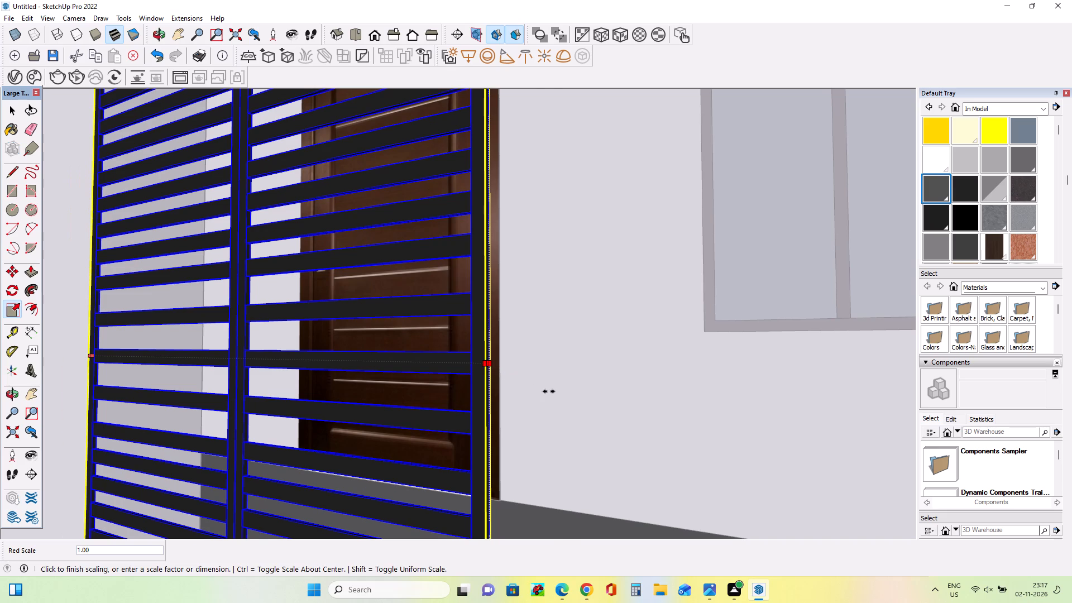
left_click_drag(549, 391, 750, 396)
scroll(619, 376, "down", 15)
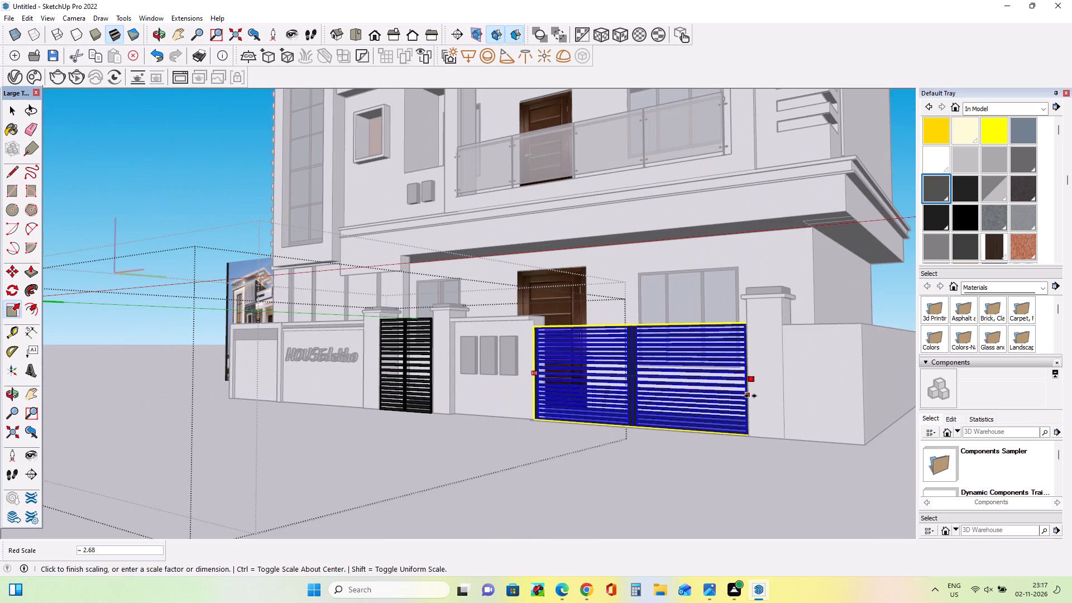
left_click_drag(750, 396, 751, 396)
Select both gates together and scale their height along the blue axis to 0.92.
scroll(649, 417, "down", 1)
middle_click_drag(649, 417, 819, 471)
scroll(533, 347, "up", 4)
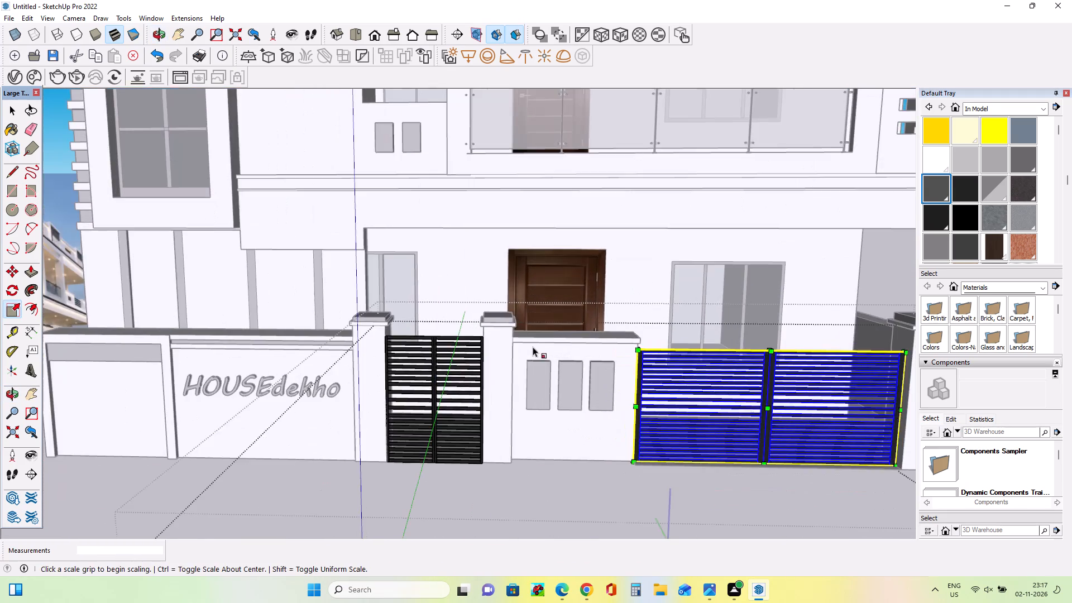
middle_click_drag(526, 366, 543, 424)
left_click(9, 111)
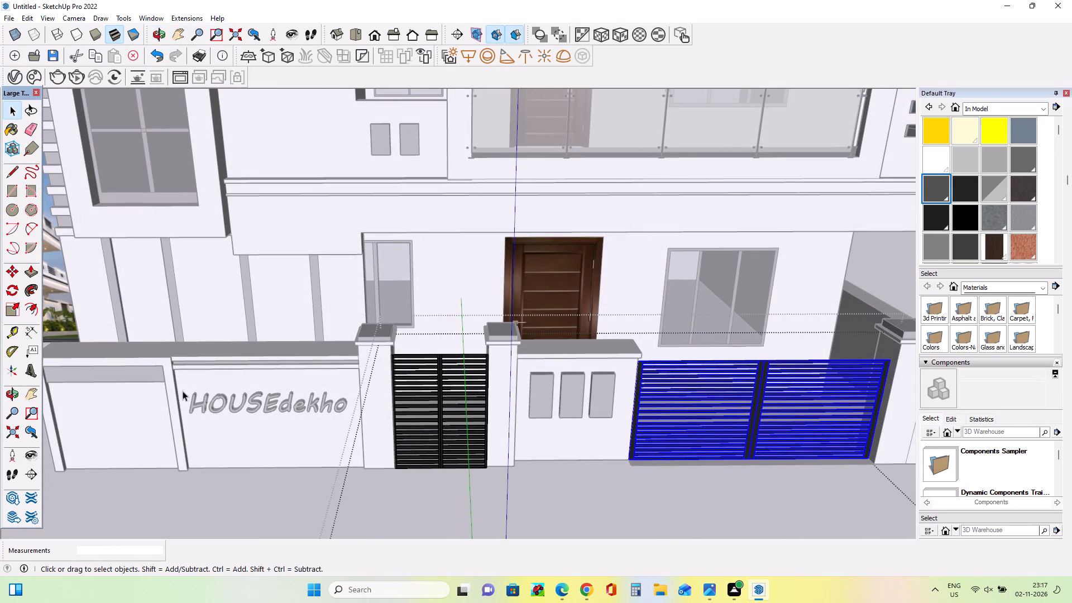
left_click(275, 495)
scroll(429, 405, "up", 3)
left_click(429, 405)
middle_click_drag(464, 363, 466, 390)
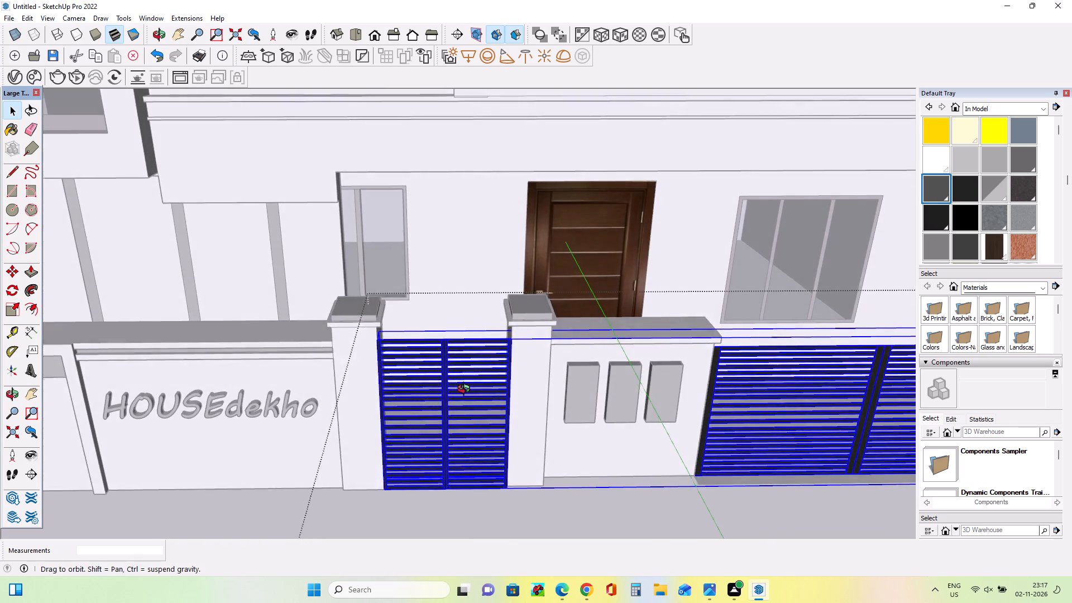
middle_click_drag(466, 390, 464, 433)
scroll(428, 345, "up", 6)
middle_click_drag(439, 359, 445, 374)
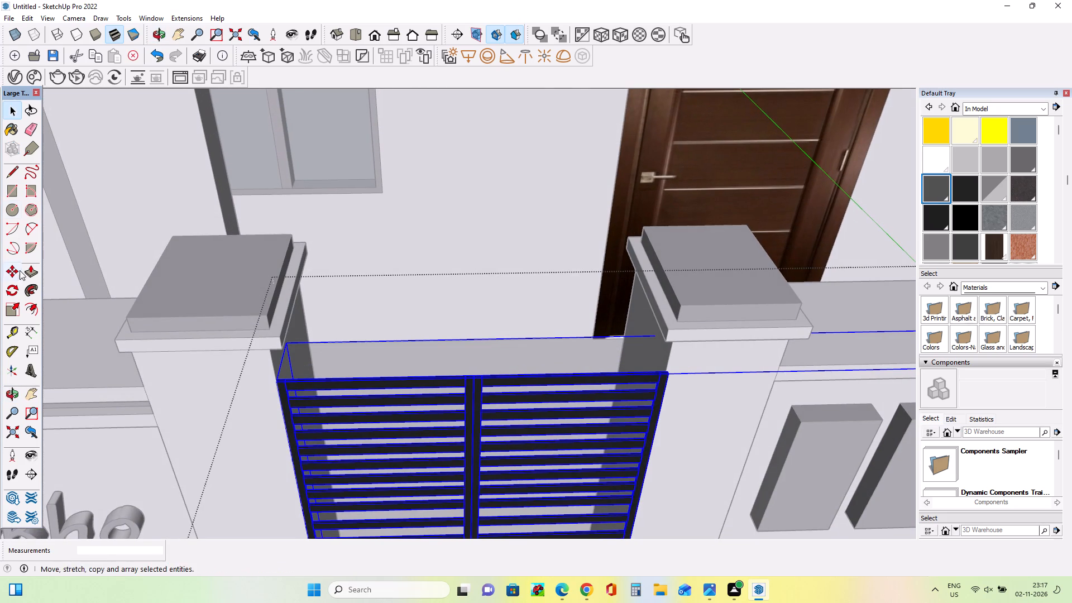
left_click(10, 305)
scroll(432, 367, "up", 3)
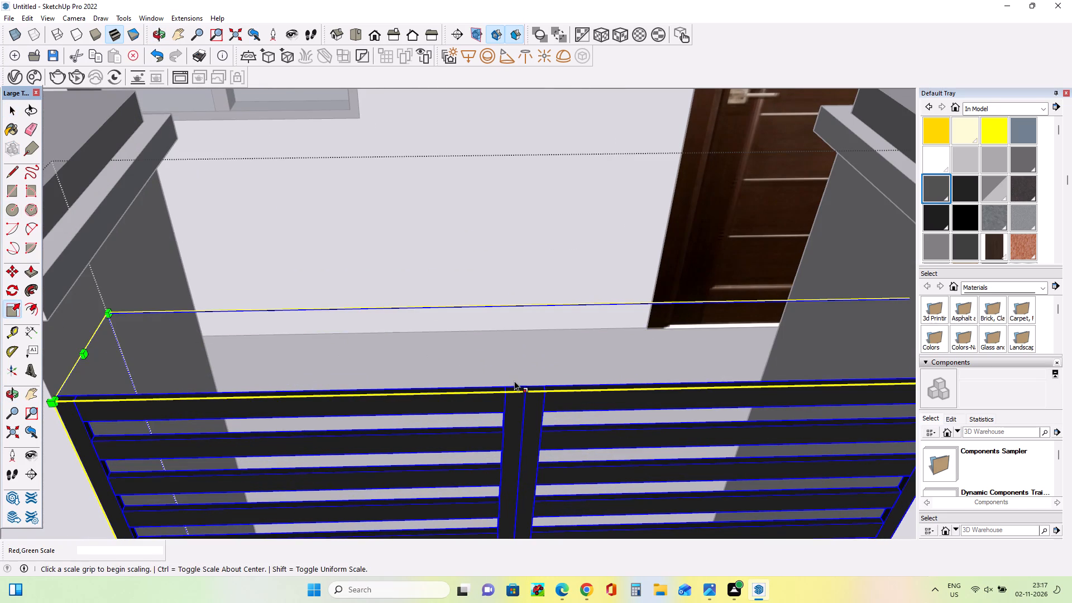
scroll(481, 374, "down", 8)
middle_click_drag(521, 384, 526, 344)
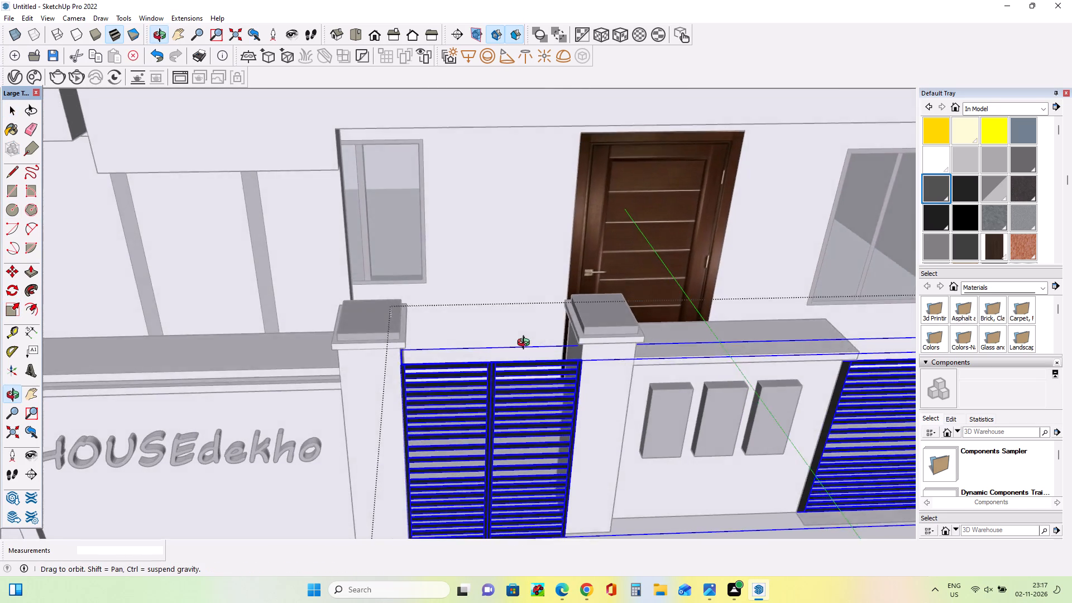
middle_click_drag(526, 344, 516, 405)
scroll(576, 346, "down", 3)
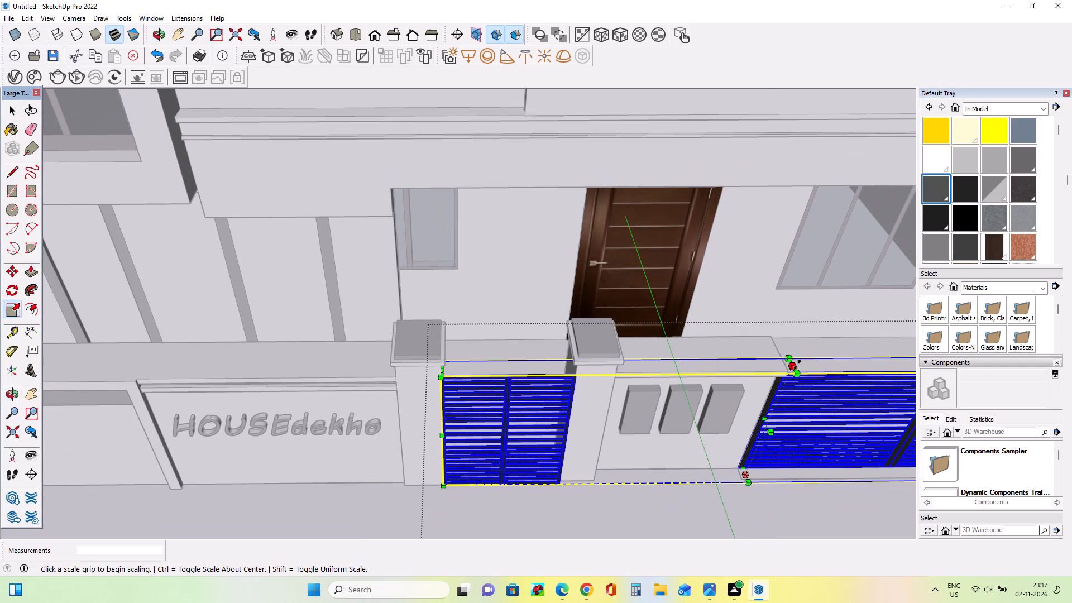
left_click_drag(797, 364, 797, 380)
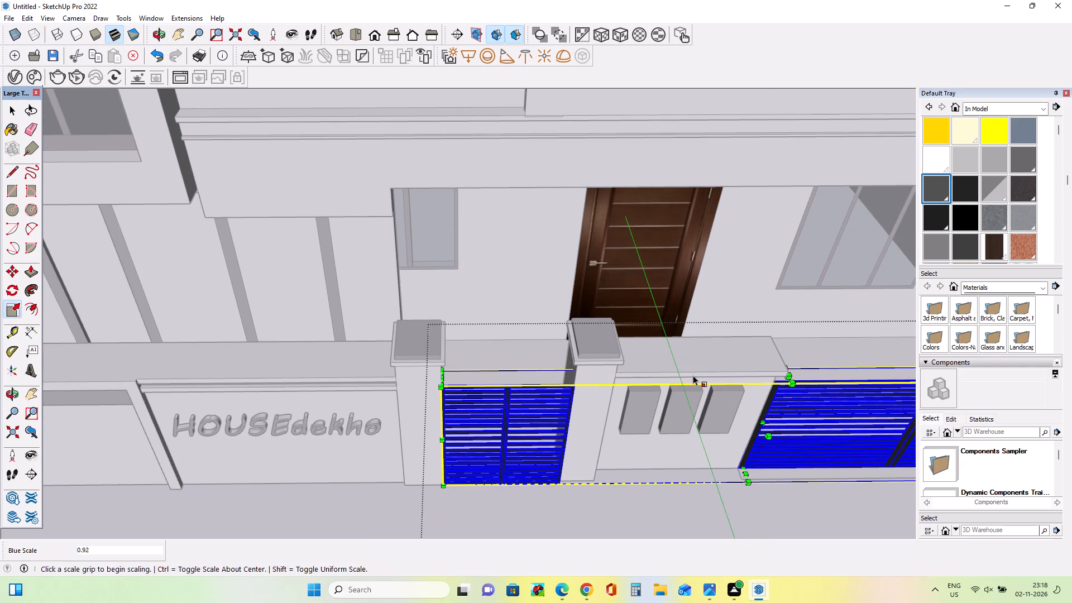
Close the gate group's editing context and return to the whole house model.
middle_click_drag(692, 374, 563, 208)
scroll(563, 208, "down", 6)
middle_click_drag(582, 260, 667, 250)
middle_click_drag(288, 308, 381, 299)
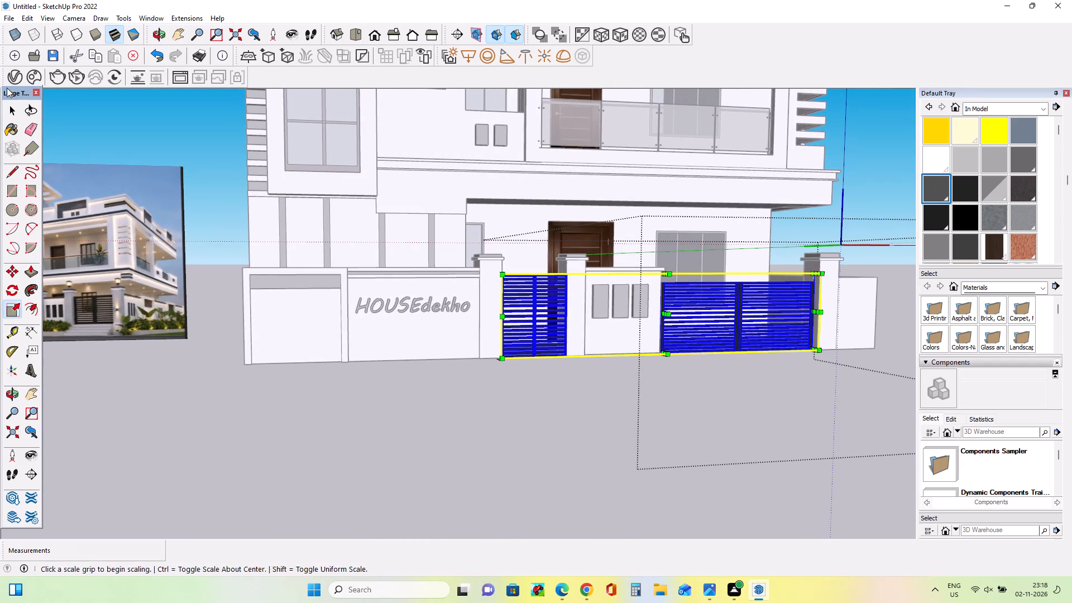
left_click(11, 111)
double_click(241, 166)
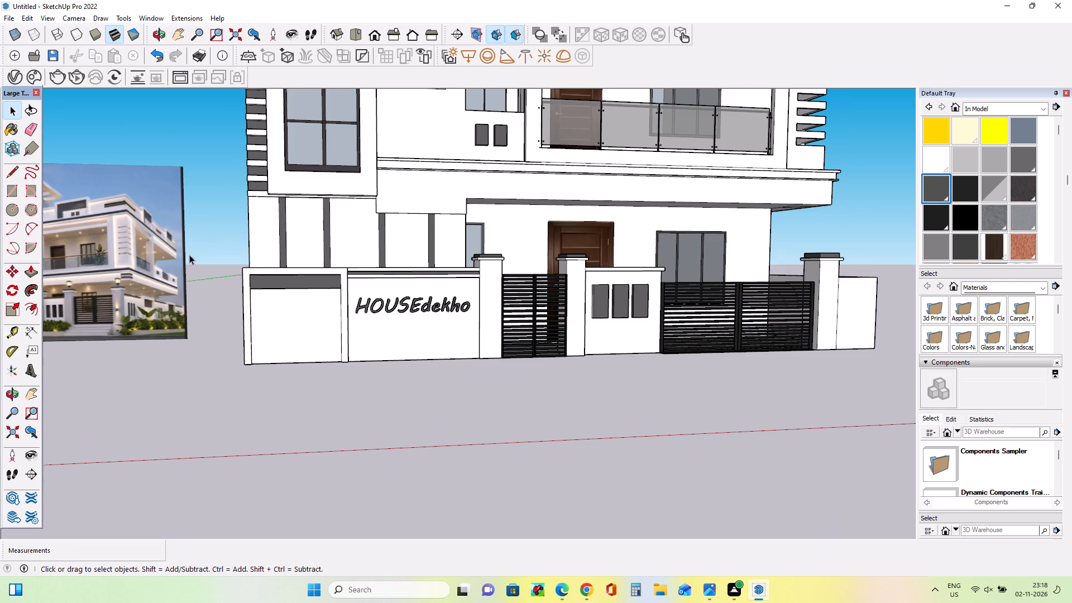
Examine both gates and the whole elevation from several angles and compare them with the reference photo.
scroll(182, 253, "down", 4)
middle_click_drag(314, 298, 176, 349)
scroll(195, 347, "down", 1)
scroll(505, 298, "up", 4)
middle_click_drag(505, 307, 509, 306)
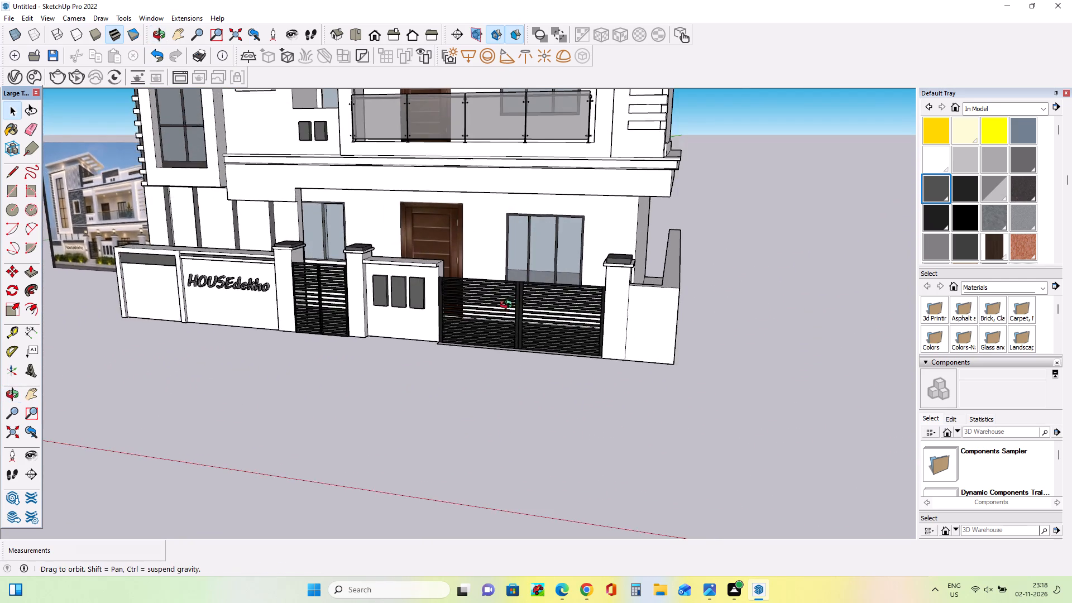
middle_click_drag(509, 306, 601, 272)
scroll(547, 250, "up", 4)
middle_click_drag(558, 275, 536, 271)
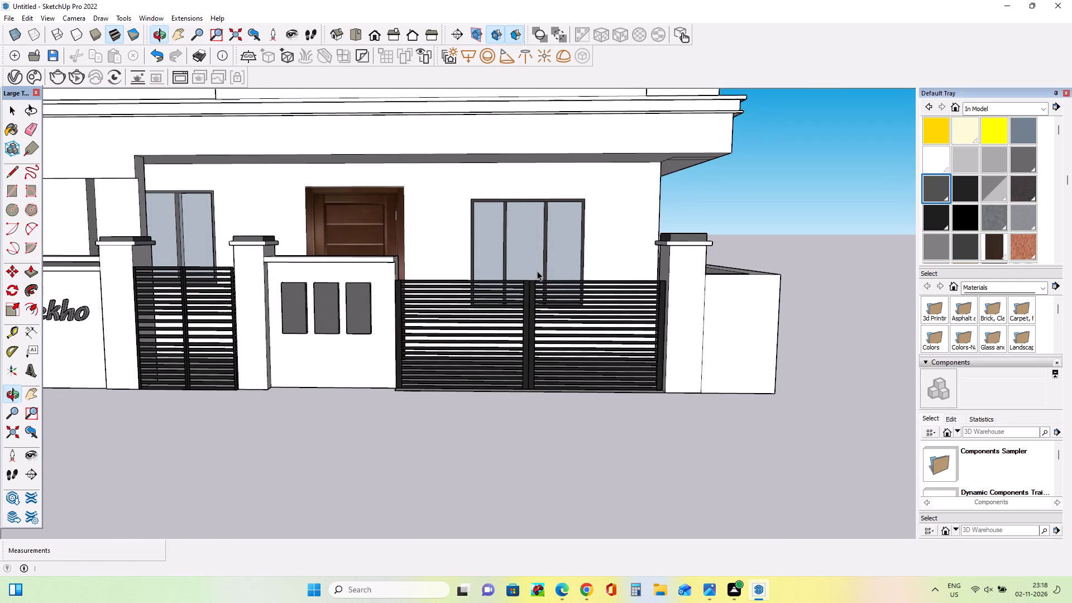
scroll(542, 276, "down", 5)
scroll(640, 332, "down", 8)
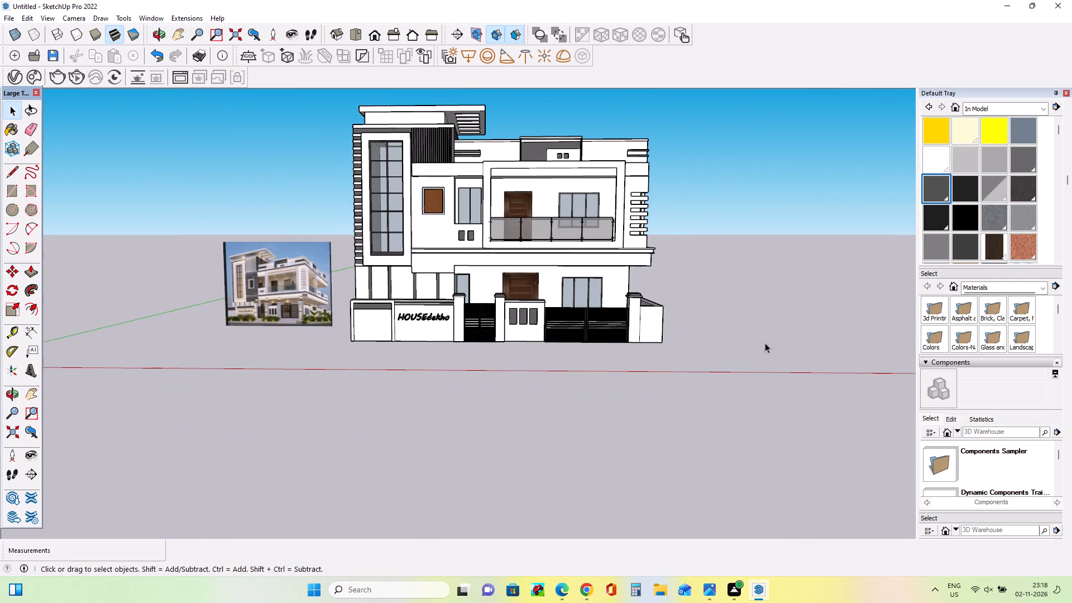
middle_click_drag(765, 343, 754, 358)
scroll(459, 212, "up", 3)
middle_click_drag(477, 238, 506, 224)
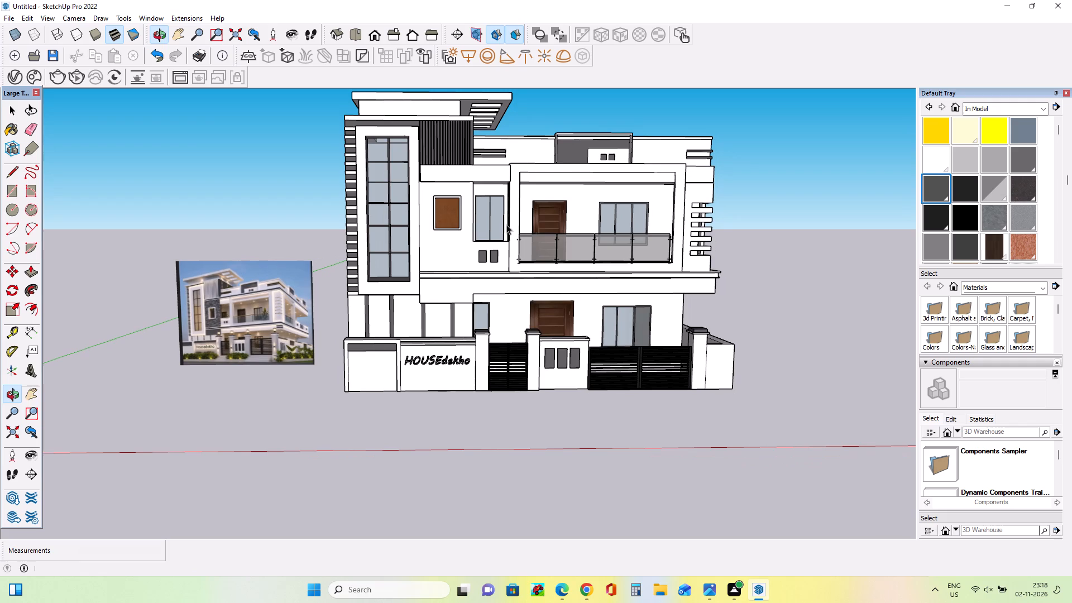
middle_click_drag(516, 242, 539, 237)
scroll(199, 312, "up", 9)
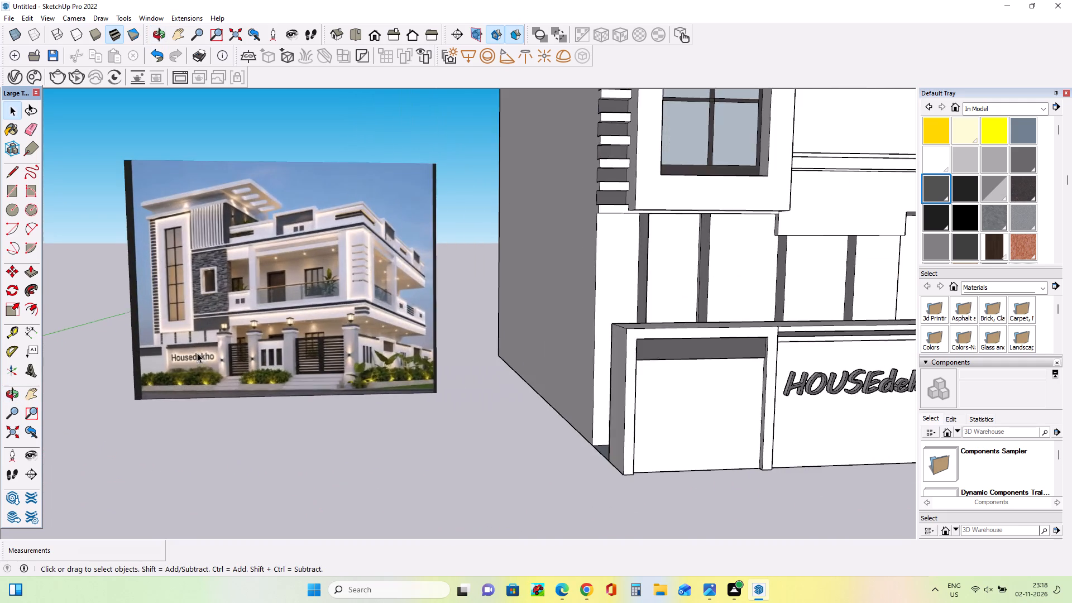
scroll(200, 315, "up", 4)
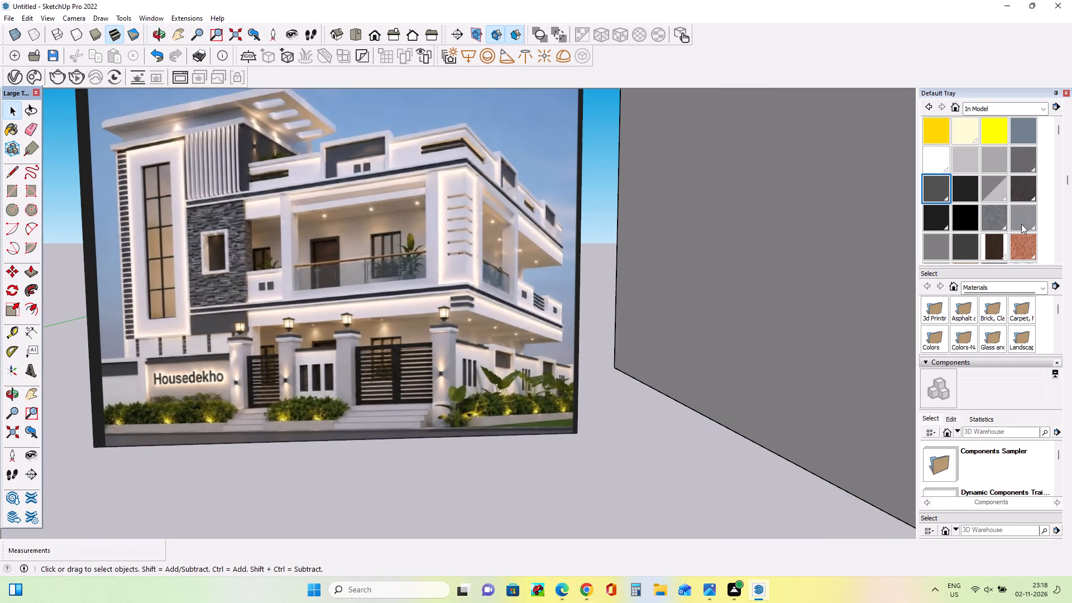
Paint the narrow horizontal band beneath the balcony, between the two floors, with 0135_DarkGray.
scroll(394, 230, "down", 13)
scroll(841, 169, "up", 5)
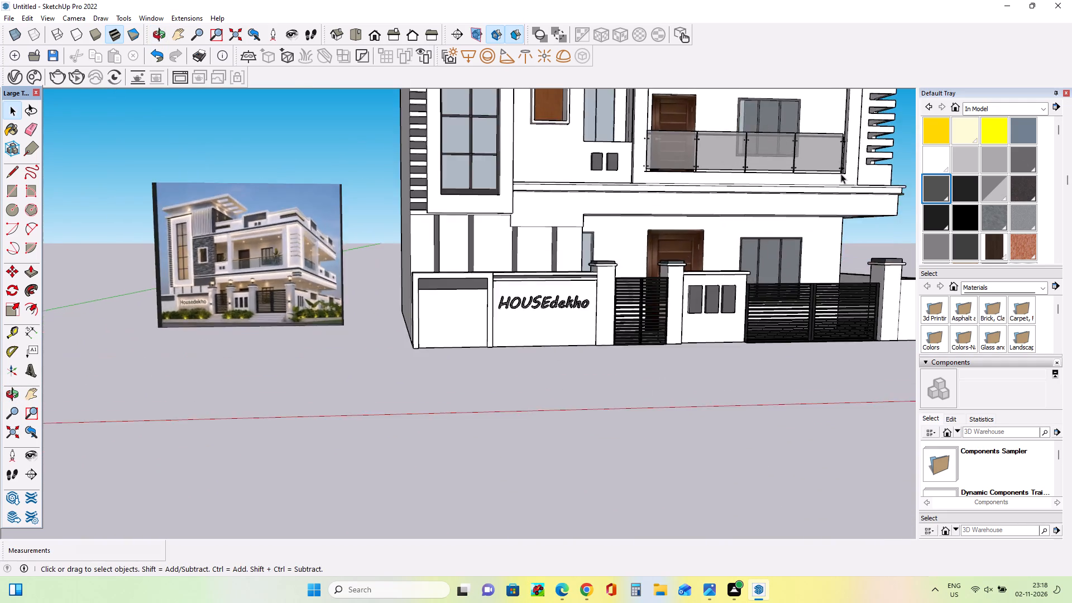
scroll(841, 174, "up", 4)
middle_click_drag(789, 242, 768, 259)
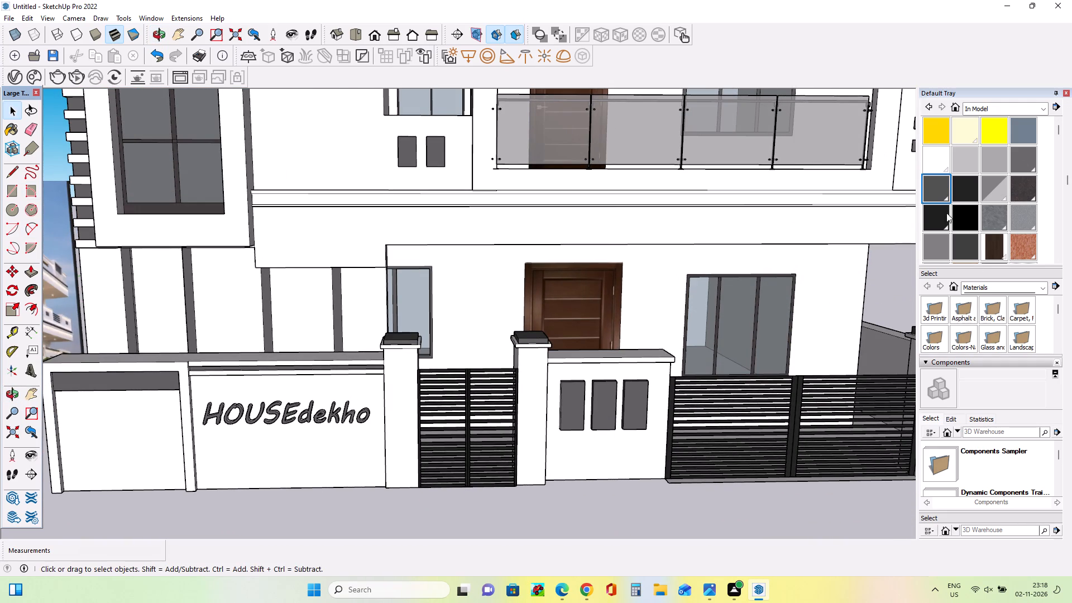
left_click(938, 194)
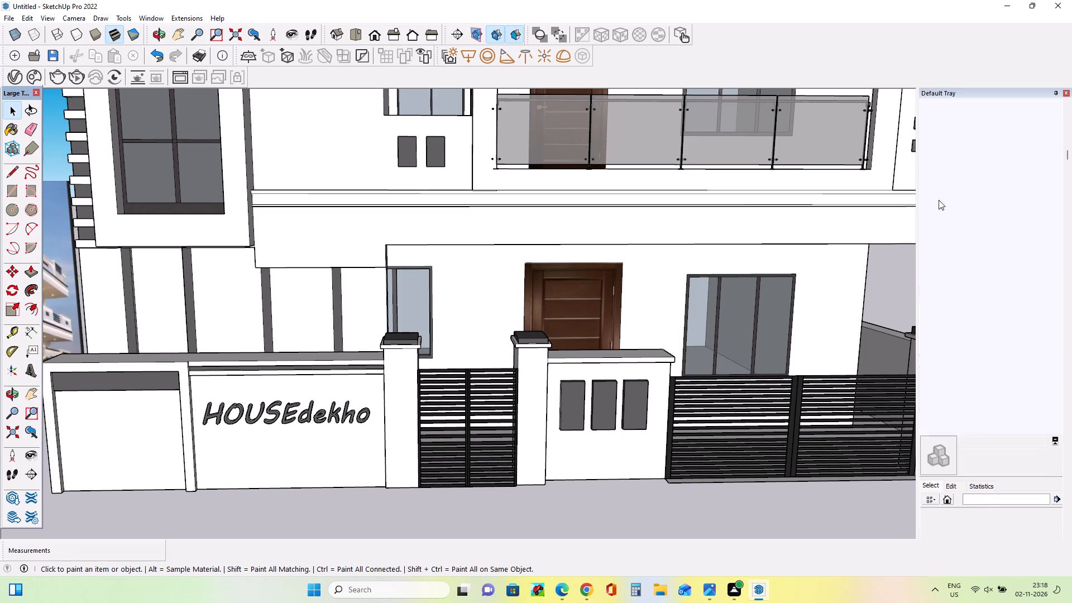
scroll(660, 252, "up", 2)
left_click(633, 184)
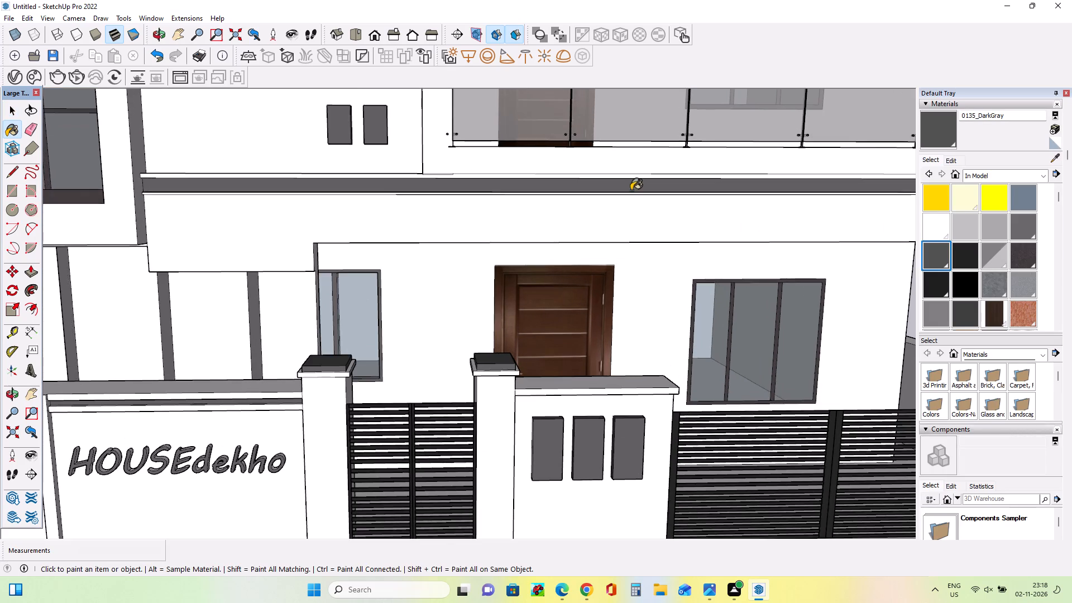
Examine the front elevation and compare its upper floor, balcony frame and parapet bands with the reference photo.
scroll(580, 256, "down", 14)
scroll(675, 140, "up", 9)
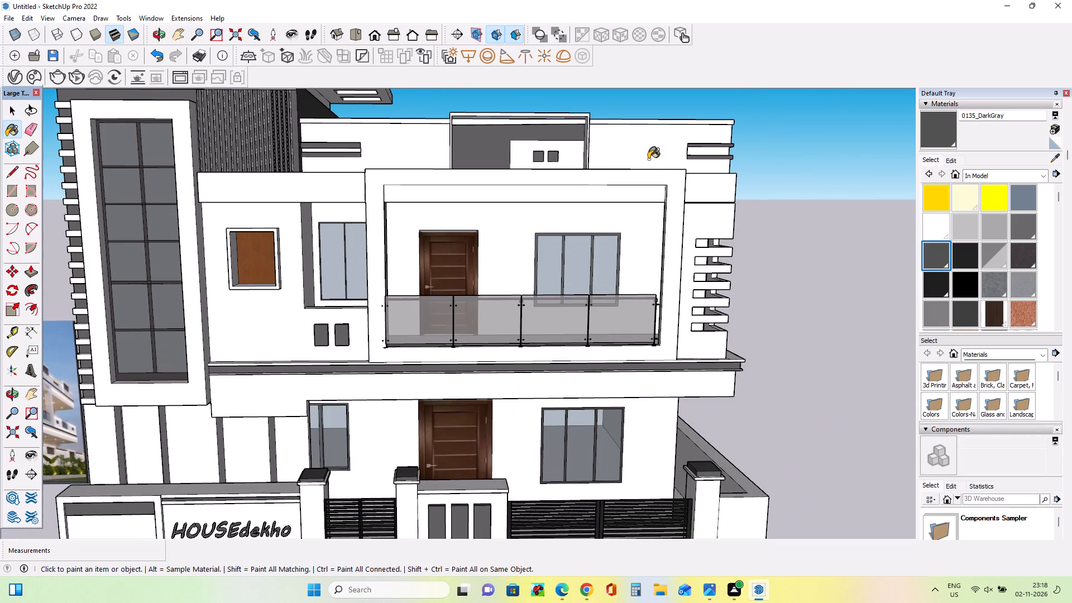
middle_click_drag(649, 169, 650, 194)
scroll(758, 198, "down", 4)
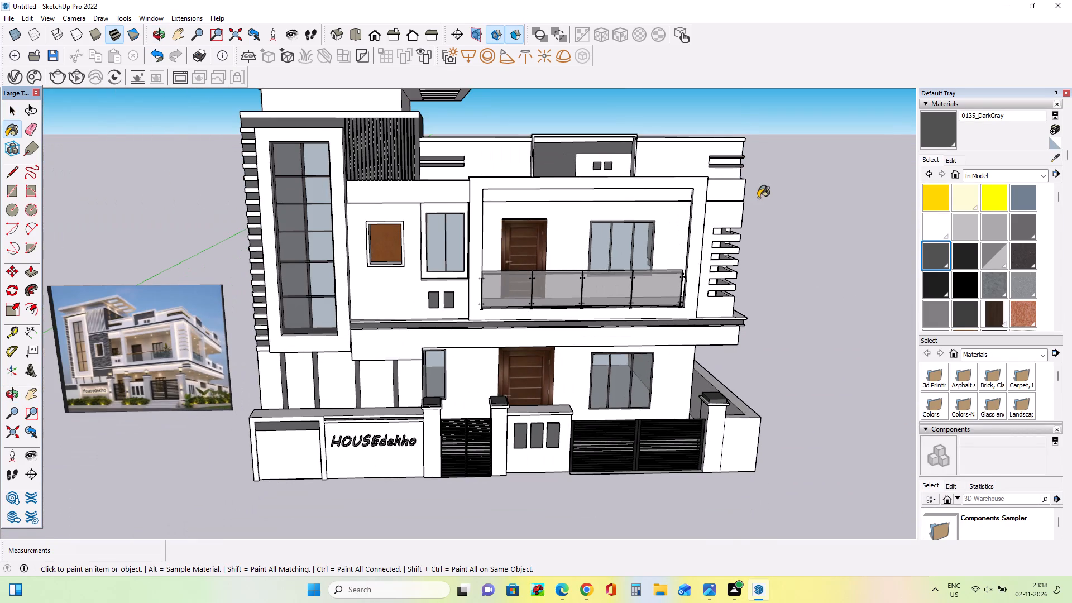
middle_click_drag(758, 198, 760, 212)
scroll(106, 339, "up", 4)
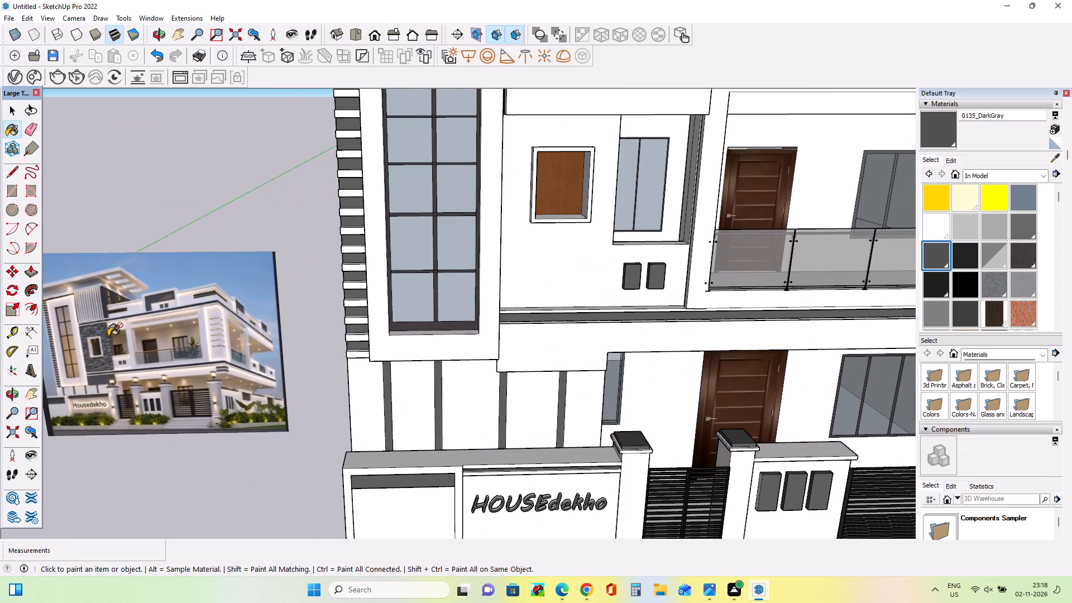
scroll(109, 336, "down", 4)
middle_click_drag(130, 329, 133, 343)
scroll(87, 335, "up", 6)
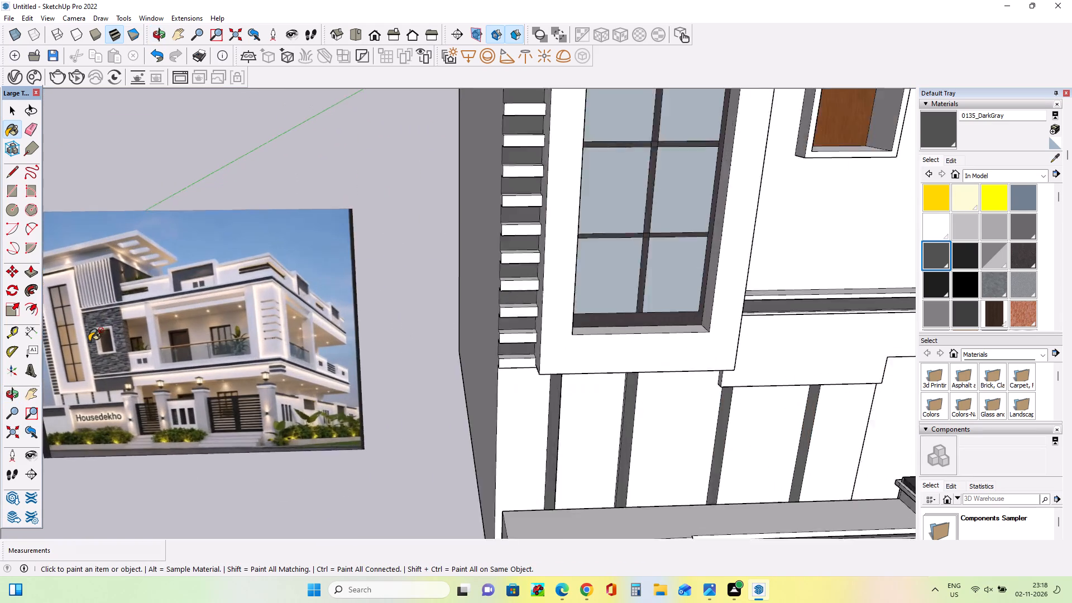
scroll(90, 341, "up", 2)
scroll(136, 307, "up", 4)
scroll(137, 307, "down", 5)
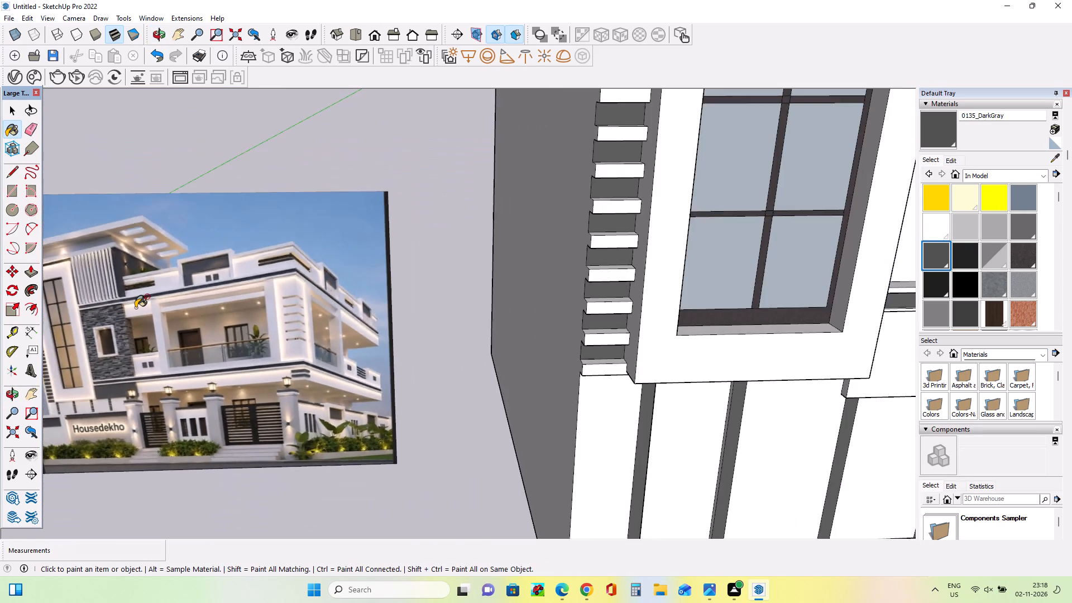
scroll(137, 307, "down", 9)
middle_click_drag(395, 303, 390, 321)
scroll(405, 197, "up", 3)
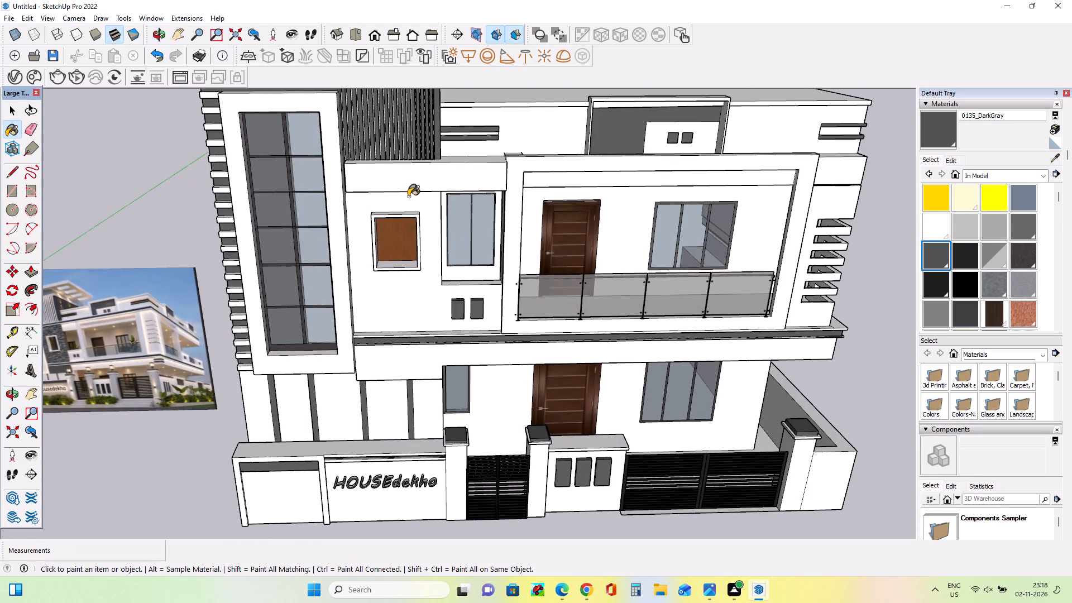
middle_click_drag(411, 204, 411, 215)
scroll(553, 205, "down", 4)
scroll(173, 300, "up", 8)
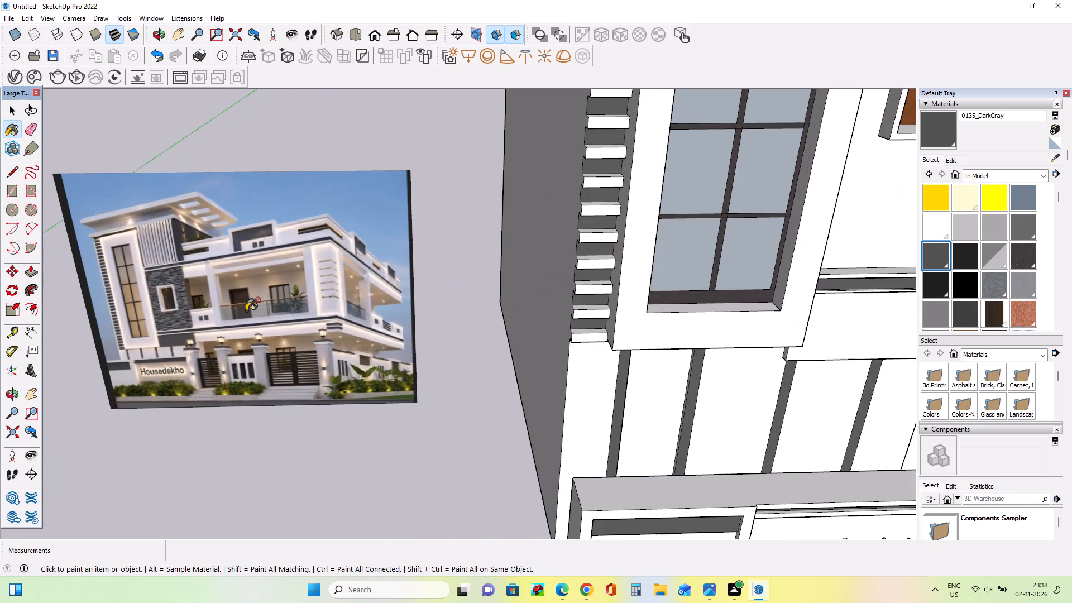
scroll(241, 310, "down", 9)
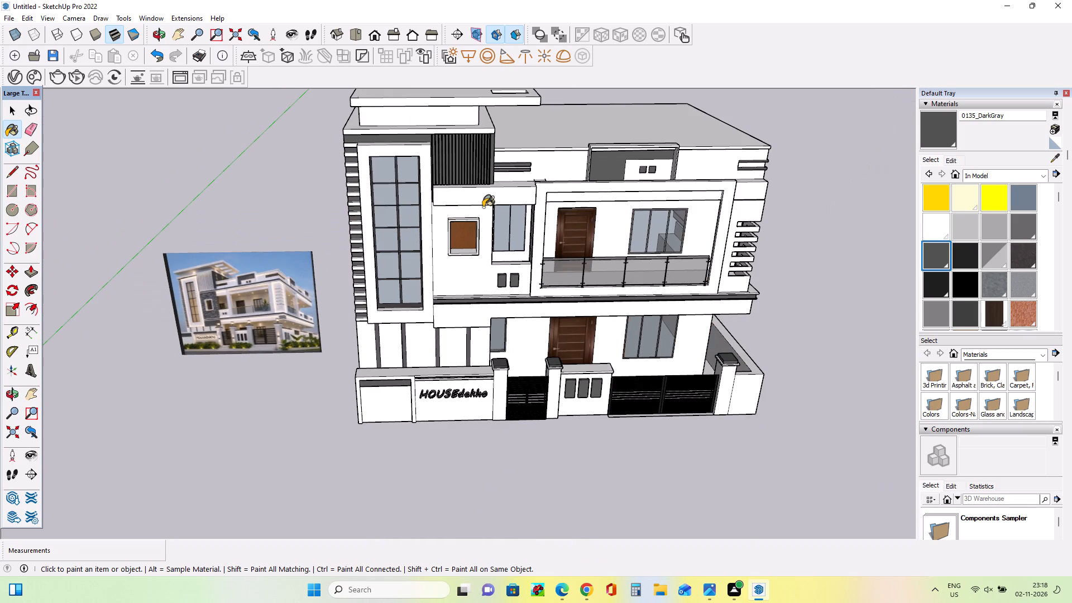
middle_click_drag(483, 207, 528, 145)
scroll(479, 178, "up", 4)
middle_click_drag(482, 199, 483, 208)
scroll(482, 208, "down", 4)
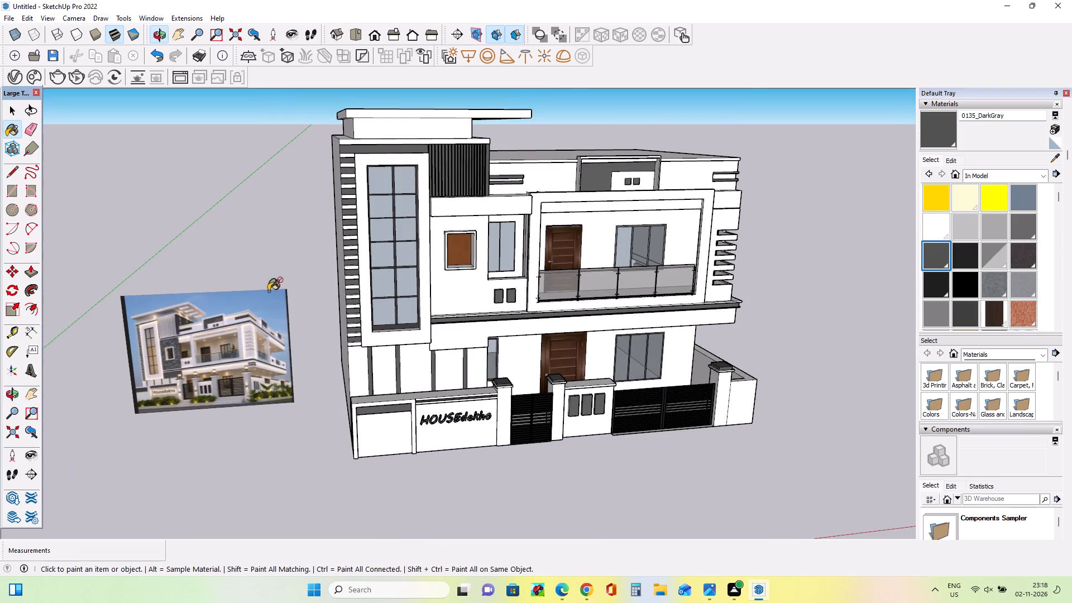
scroll(195, 339, "up", 8)
scroll(198, 343, "down", 2)
scroll(199, 344, "up", 4)
scroll(200, 344, "down", 5)
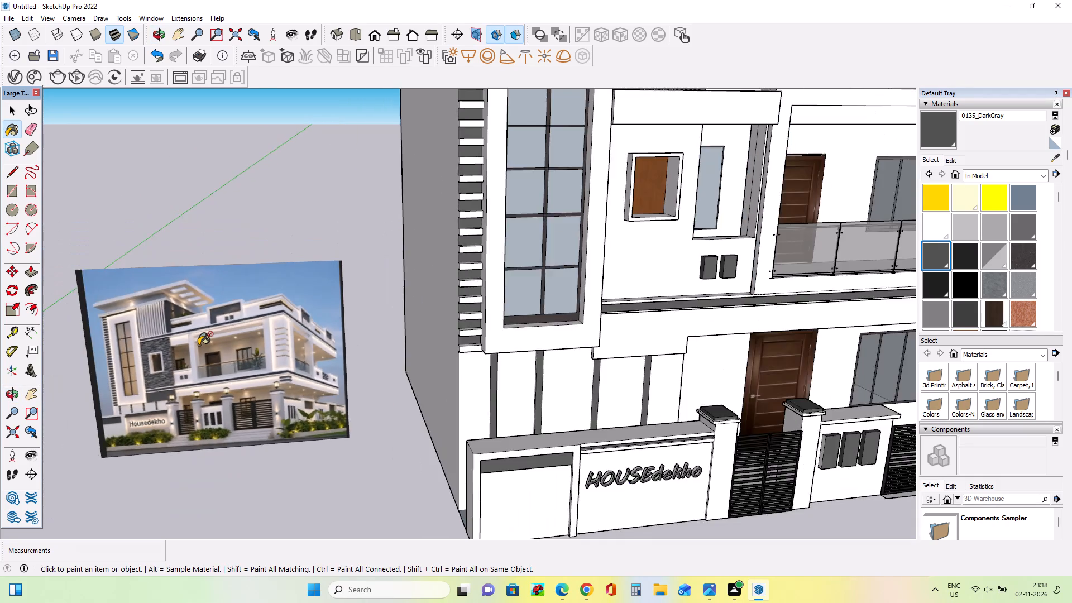
scroll(200, 344, "down", 6)
middle_click_drag(561, 275, 476, 330)
scroll(590, 180, "up", 4)
middle_click_drag(565, 234, 552, 325)
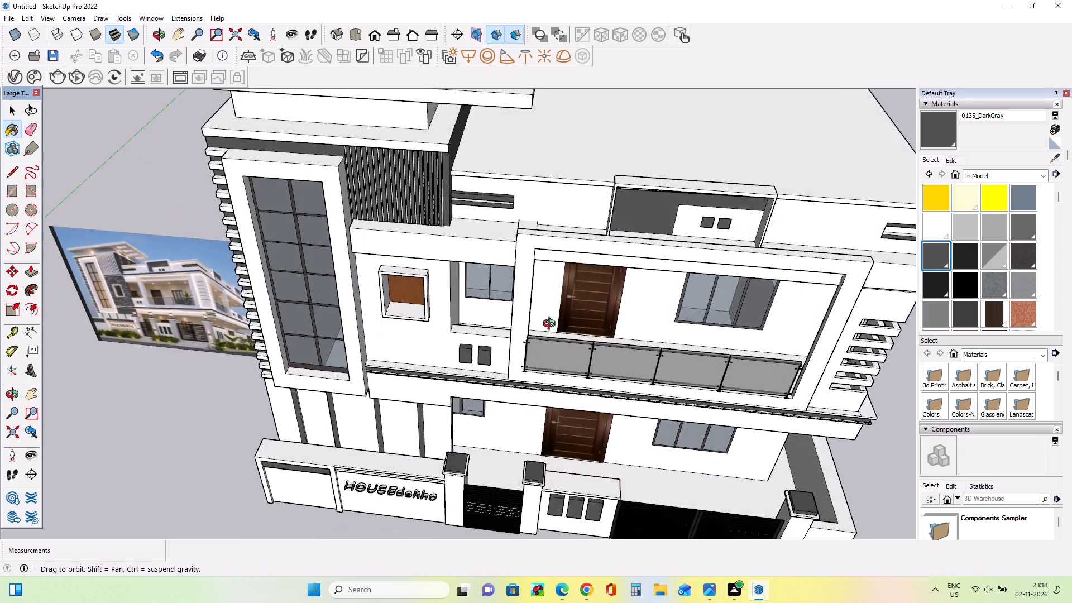
middle_click_drag(552, 325, 552, 328)
Push/Pull the projecting band above the small square window about 1' 1 1/8" forward and 6 1/16" up, flush with the balcony frame.
scroll(516, 241, "up", 6)
middle_click_drag(525, 243, 791, 203)
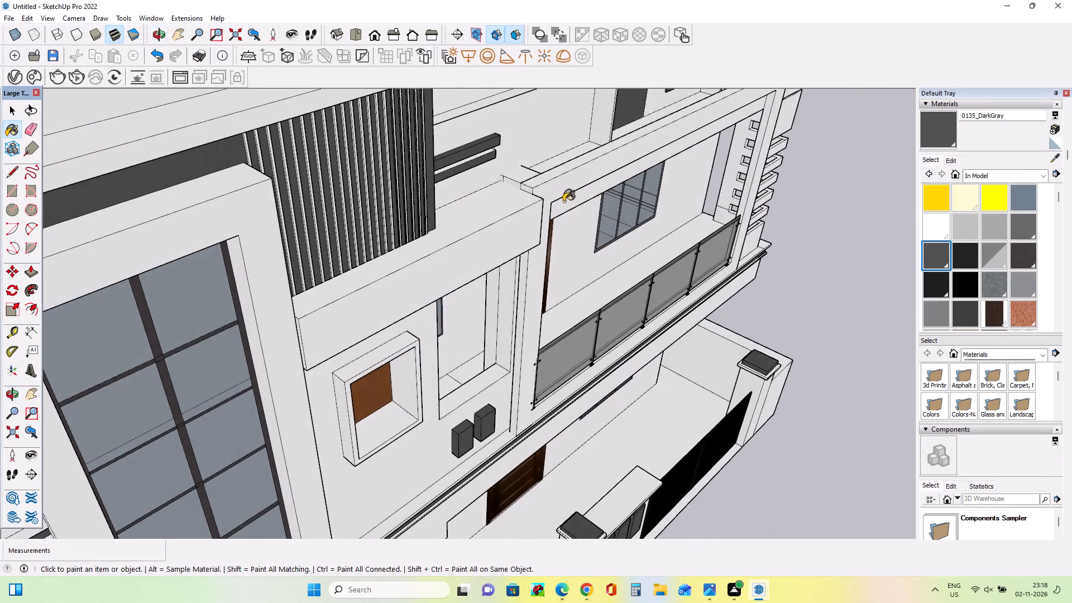
scroll(520, 202, "up", 3)
middle_click_drag(532, 208, 512, 215)
scroll(553, 210, "up", 3)
middle_click_drag(553, 210, 476, 218)
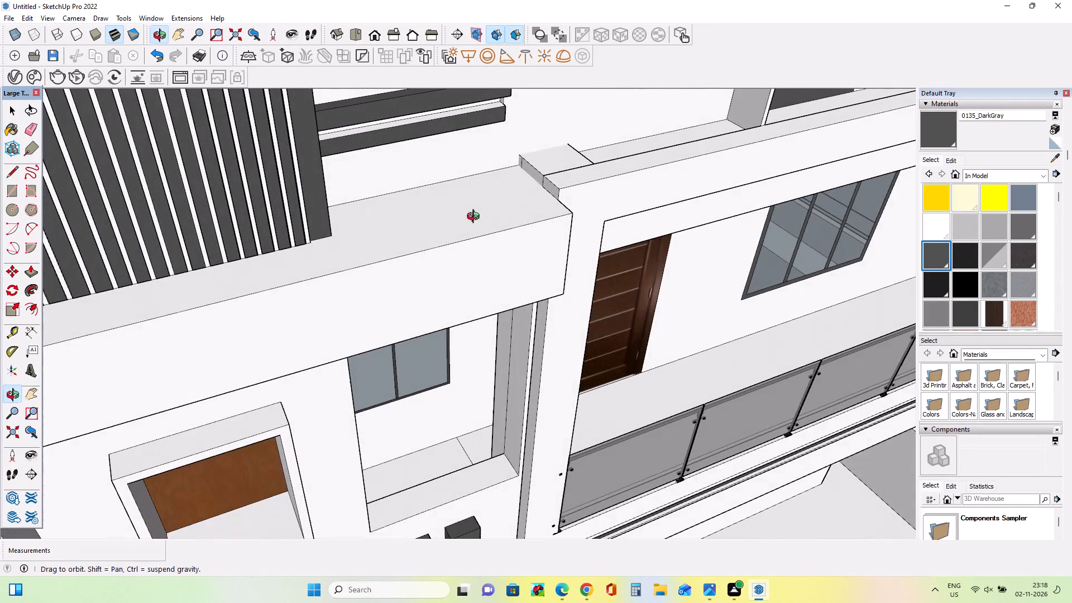
middle_click_drag(476, 218, 475, 218)
middle_click_drag(550, 236, 477, 170)
scroll(477, 170, "down", 4)
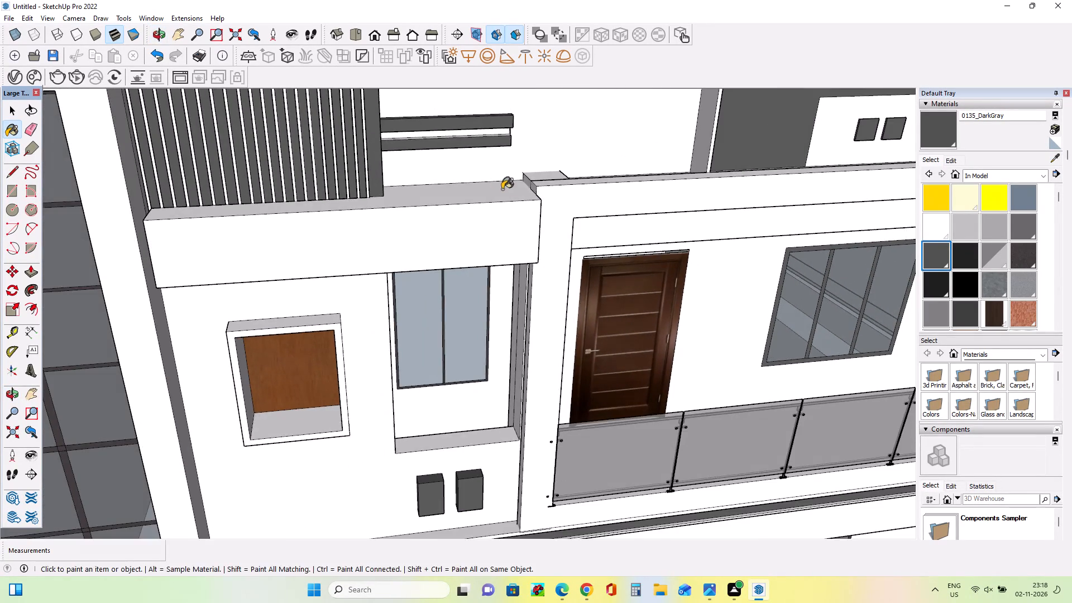
middle_click_drag(520, 196, 361, 219)
middle_click_drag(399, 225, 408, 211)
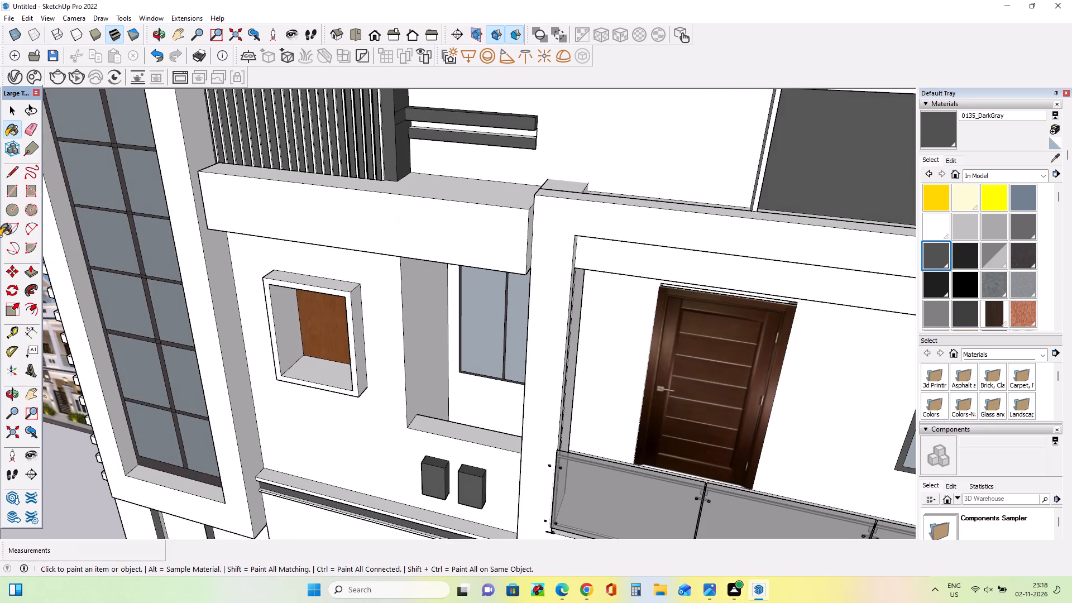
left_click(31, 270)
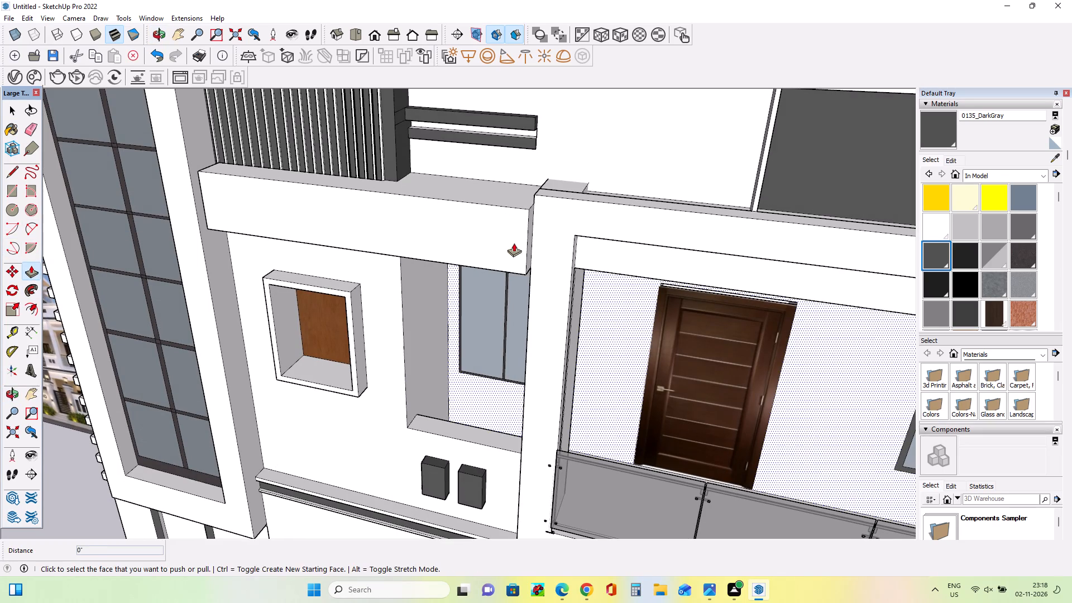
left_click_drag(514, 243, 551, 228)
middle_click_drag(505, 231, 703, 246)
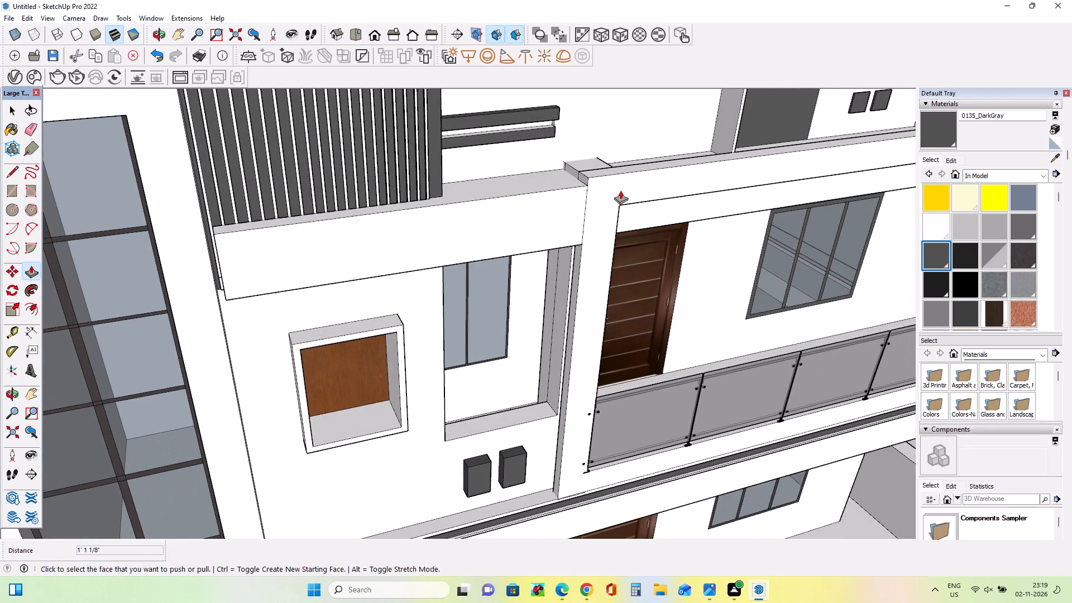
left_click_drag(544, 187, 594, 180)
middle_click_drag(491, 206, 412, 139)
scroll(169, 180, "down", 4)
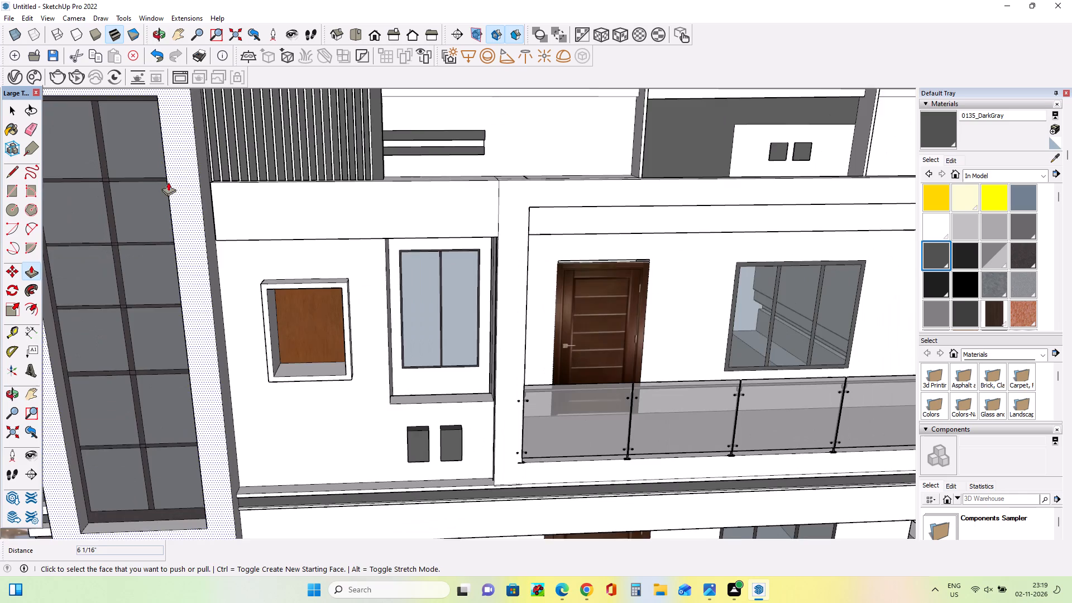
Draw a rectangle about 65' 7 15/16" by 1' 9/16" along the top of the flush band and balcony frame.
middle_click_drag(298, 223, 290, 245)
left_click(12, 186)
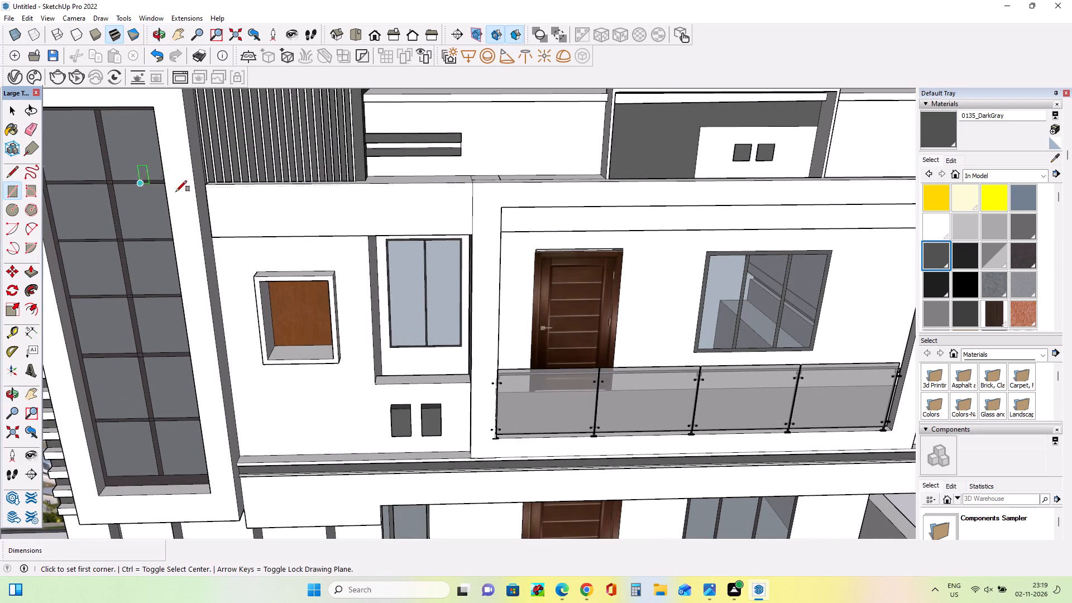
left_click(207, 185)
scroll(286, 207, "down", 8)
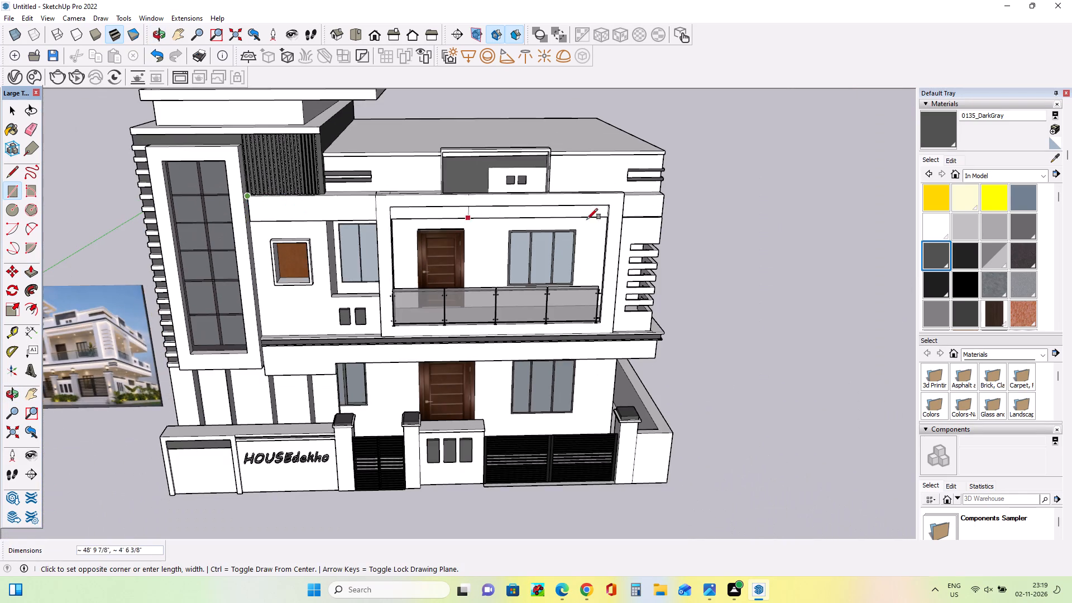
scroll(614, 201, "up", 7)
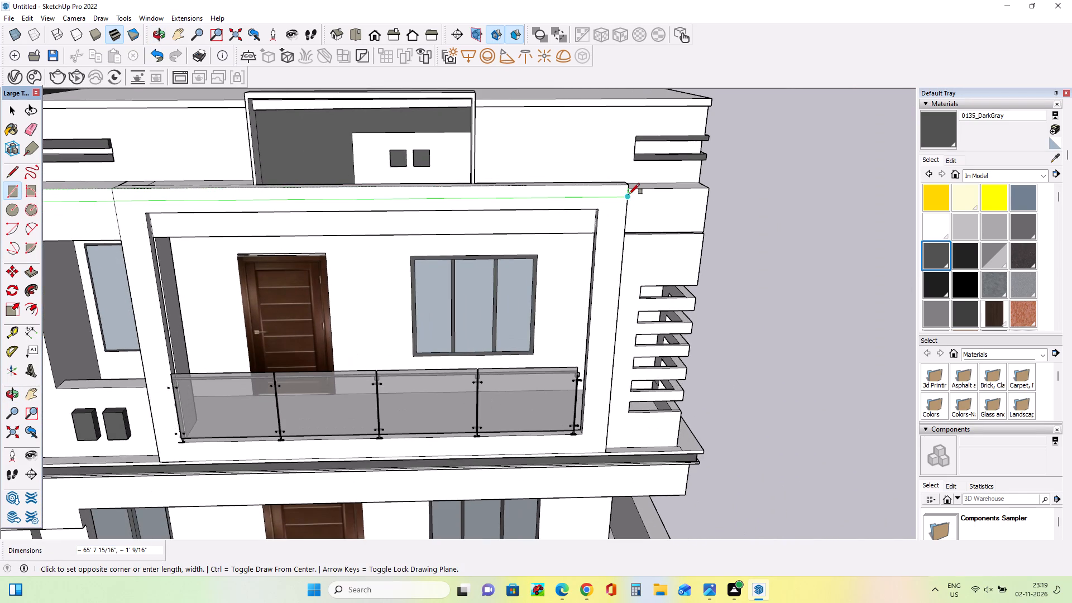
left_click(629, 194)
Examine the strip along the band's top edge and compare the elevation with the reference photo.
middle_click_drag(696, 209, 762, 239)
scroll(761, 239, "down", 3)
middle_click_drag(198, 238, 195, 221)
scroll(173, 255, "up", 4)
scroll(348, 266, "down", 4)
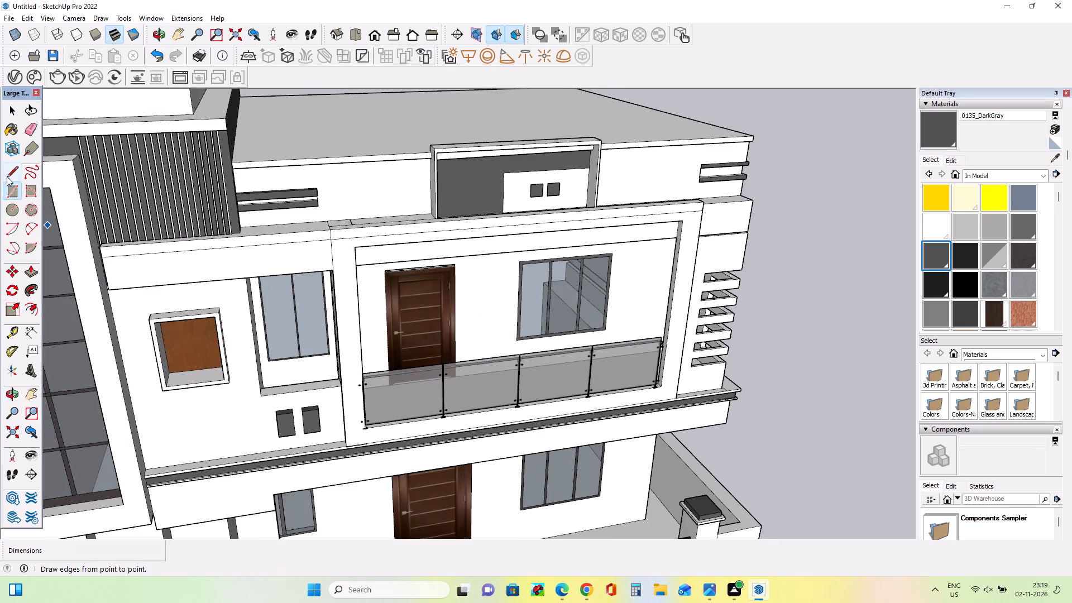
left_click(7, 174)
scroll(578, 308, "down", 10)
scroll(245, 372, "up", 4)
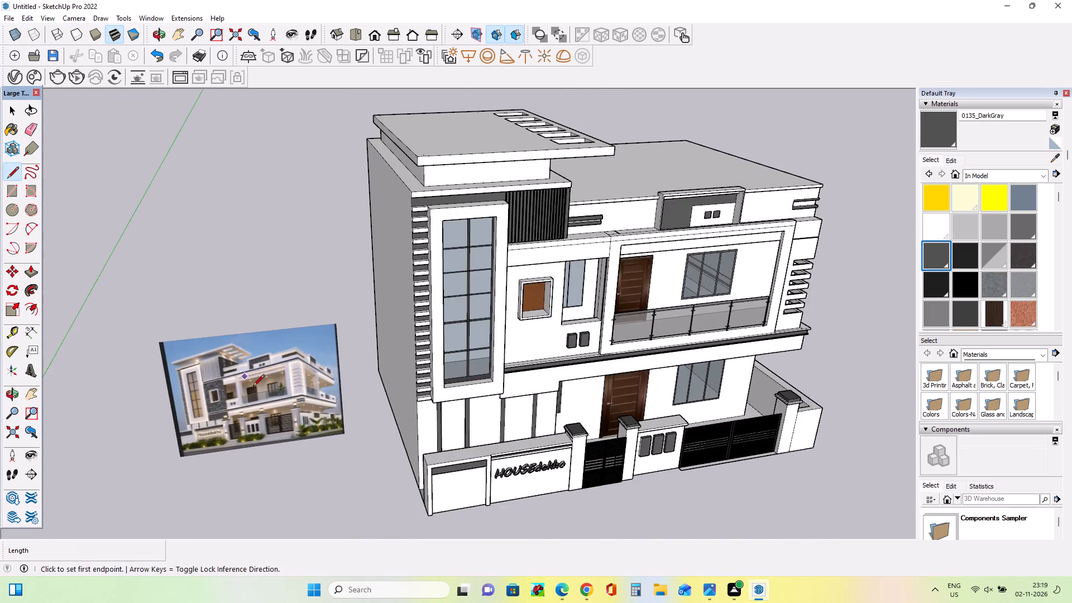
scroll(253, 387, "up", 10)
scroll(262, 390, "down", 16)
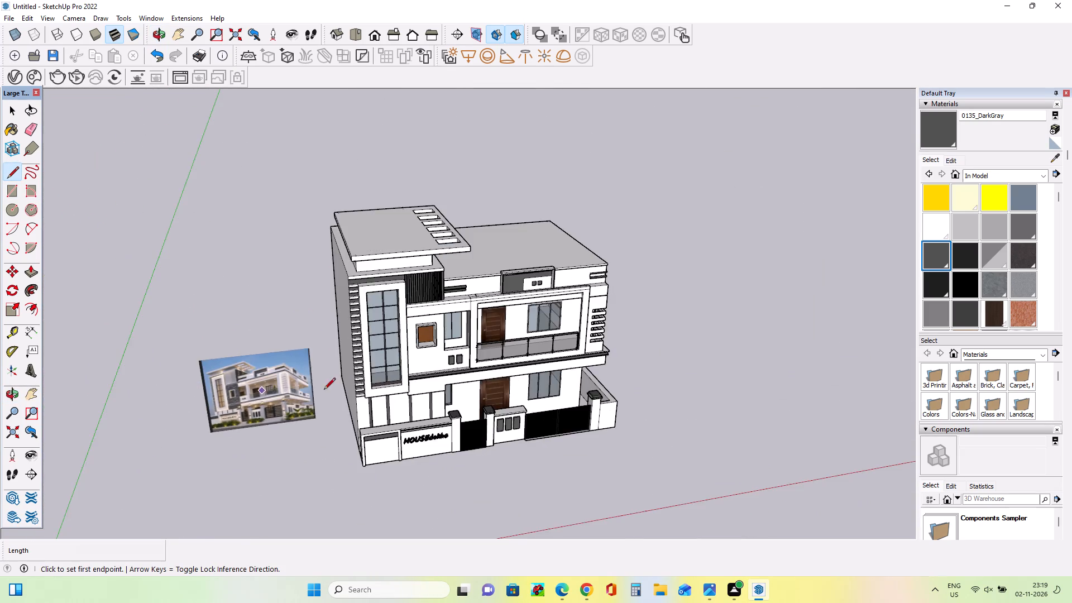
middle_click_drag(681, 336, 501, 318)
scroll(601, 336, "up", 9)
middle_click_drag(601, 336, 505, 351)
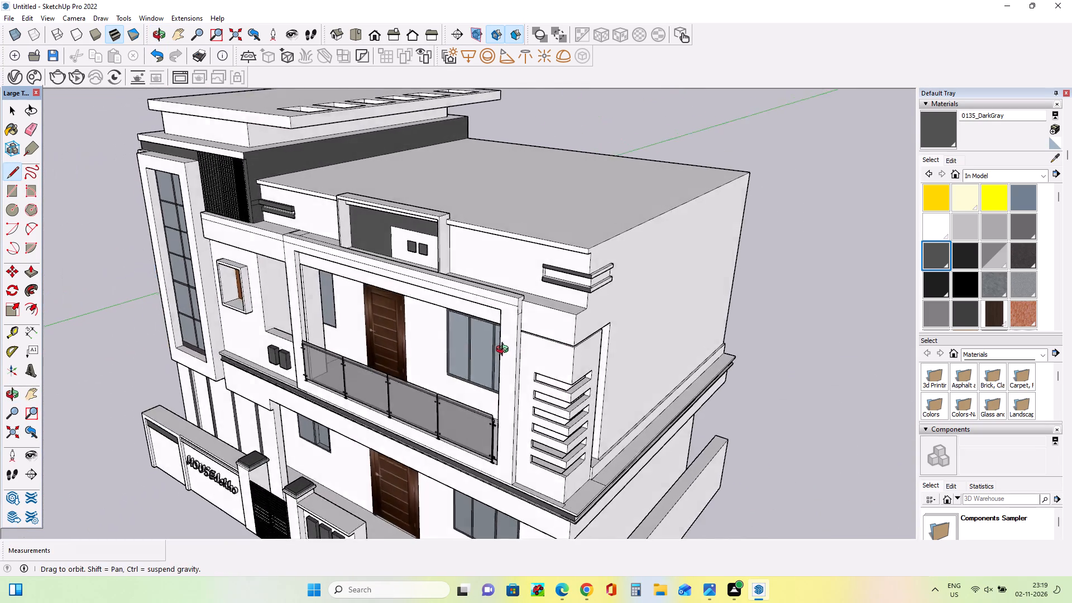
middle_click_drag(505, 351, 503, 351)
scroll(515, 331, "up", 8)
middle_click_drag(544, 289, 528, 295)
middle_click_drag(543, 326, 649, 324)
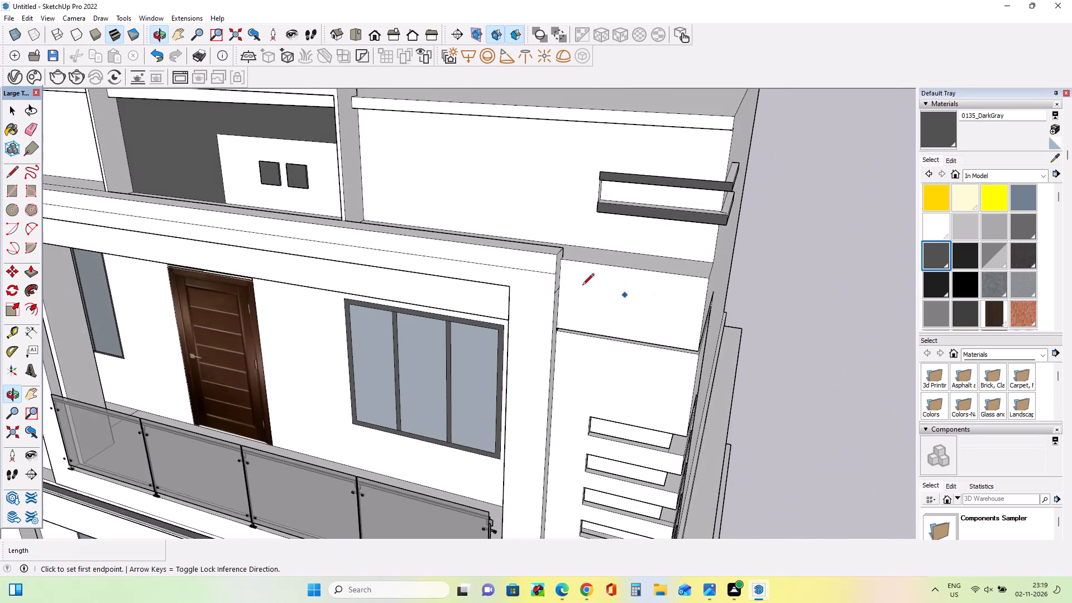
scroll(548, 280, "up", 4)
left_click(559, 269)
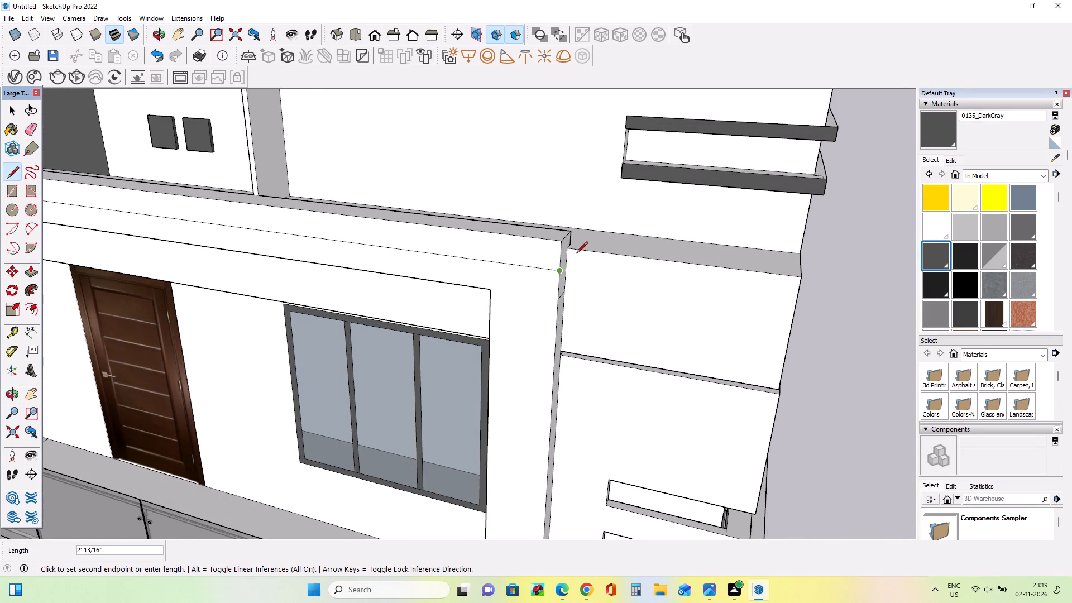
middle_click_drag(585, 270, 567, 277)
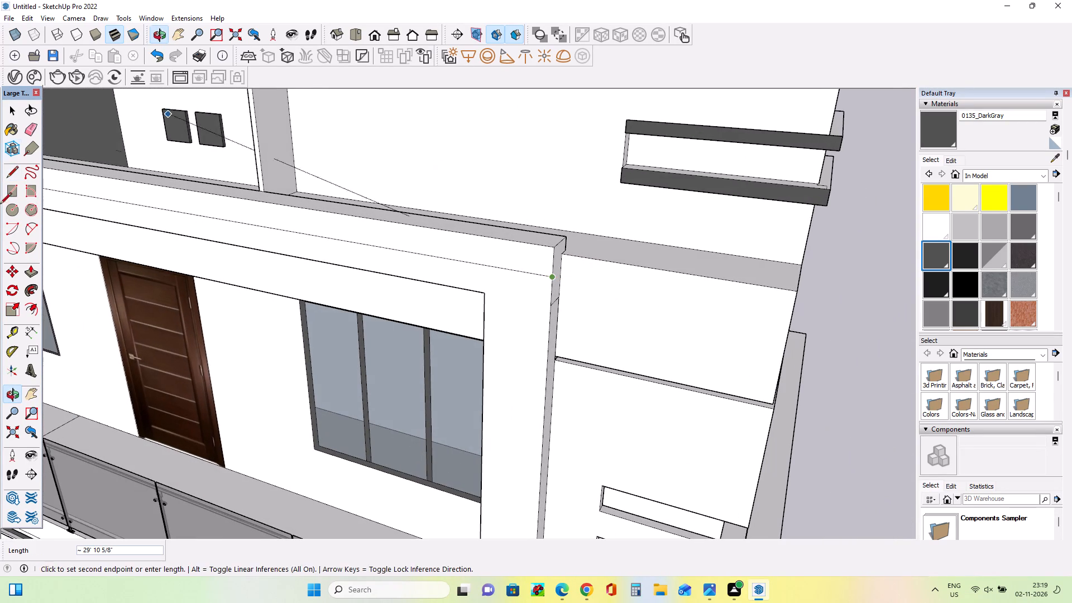
Push/Pull the corner block beside the balcony frame up to the frame's top and 10 1/4" forward, flush with its front.
left_click(32, 274)
left_click_drag(610, 252, 583, 240)
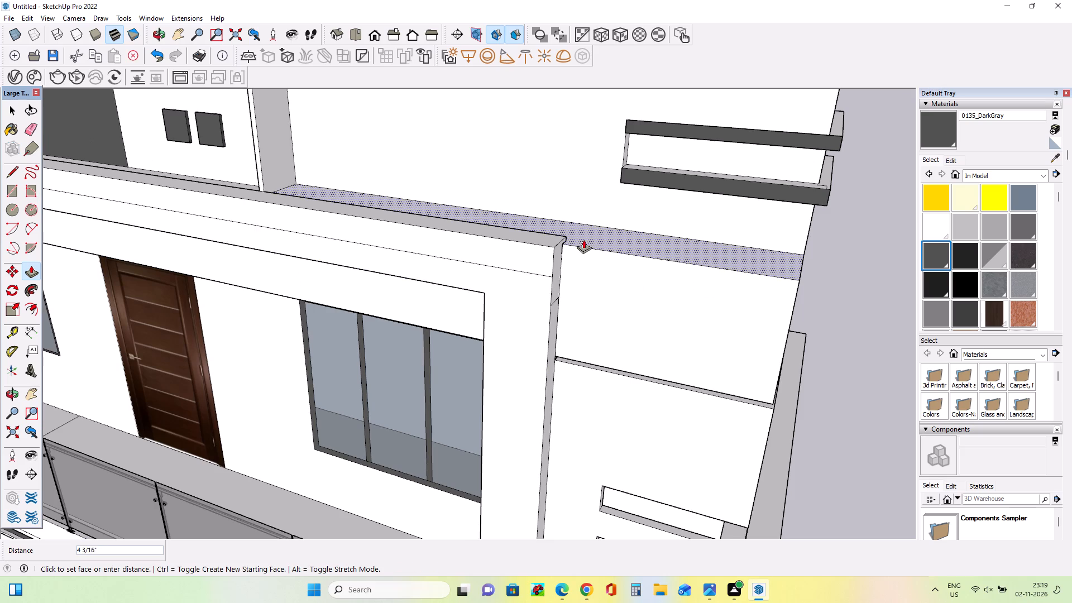
left_click_drag(583, 240, 558, 240)
left_click_drag(572, 265, 553, 262)
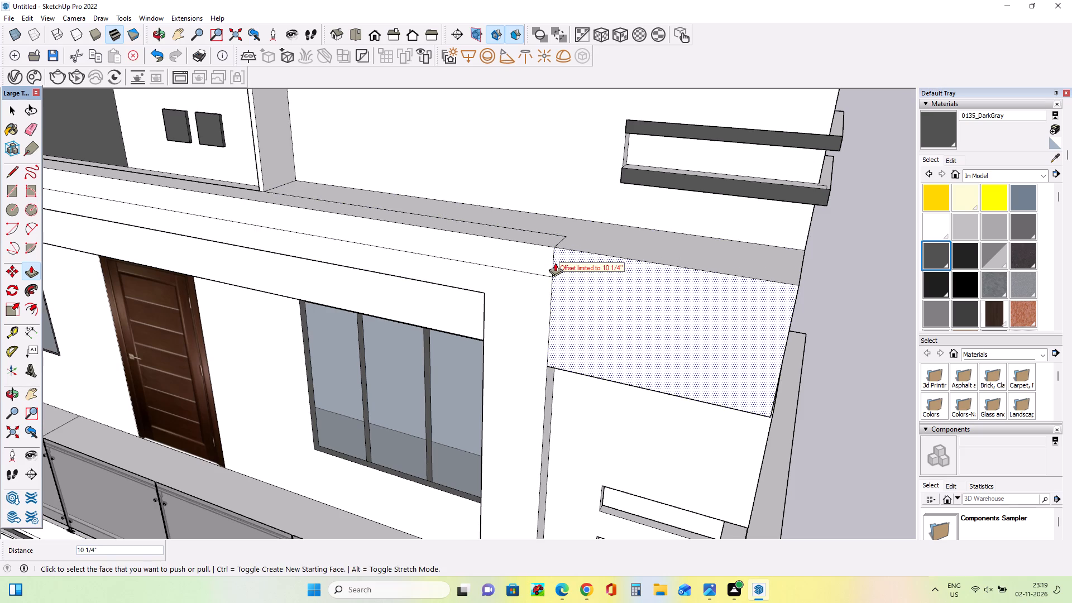
Draw a rectangle about 7' 4 9/16" by 1' 9/16" across the corner block's top, continuing the balcony frame's strip.
middle_click_drag(583, 315, 686, 157)
middle_click_drag(705, 336, 501, 340)
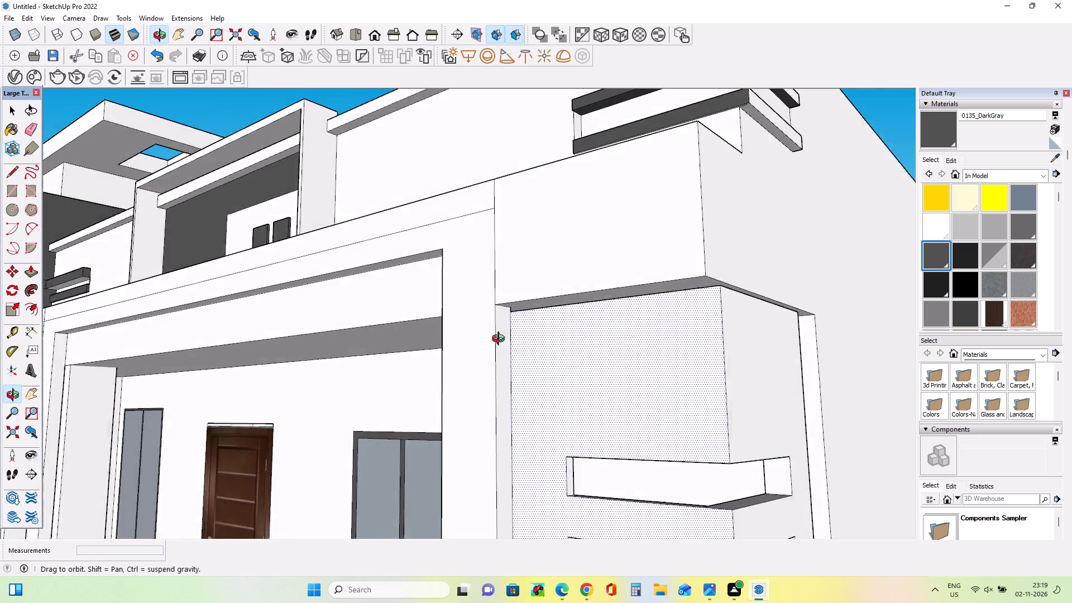
middle_click_drag(501, 340, 650, 387)
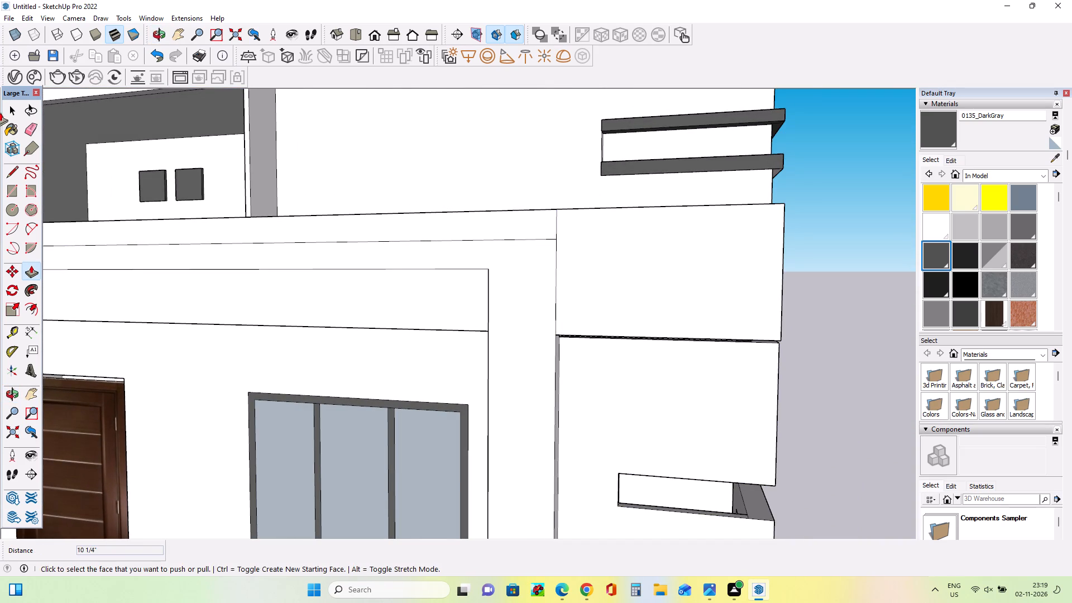
left_click(15, 193)
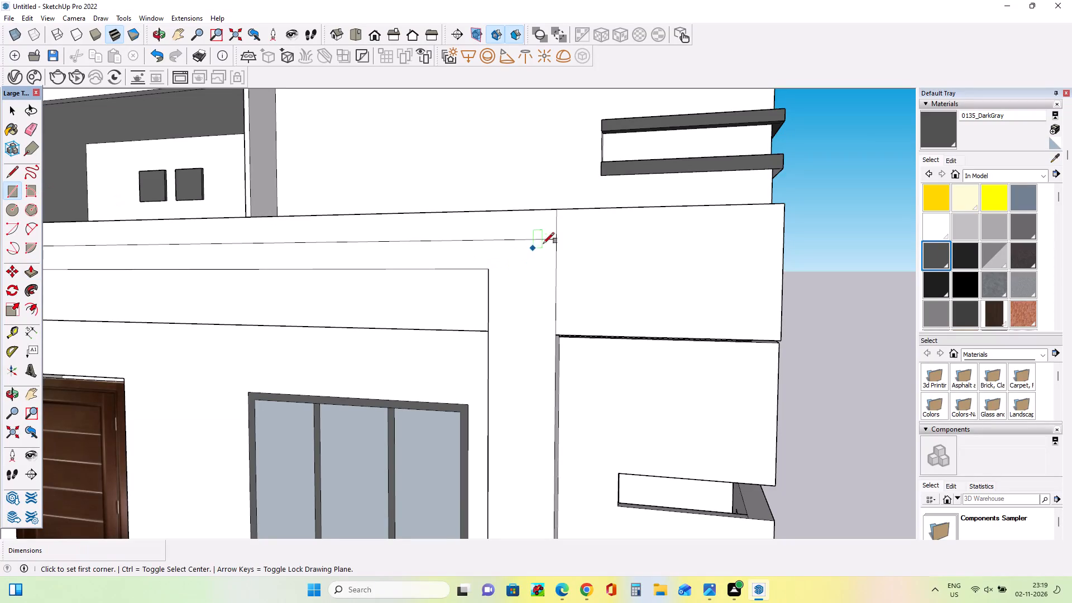
left_click(556, 240)
left_click(783, 207)
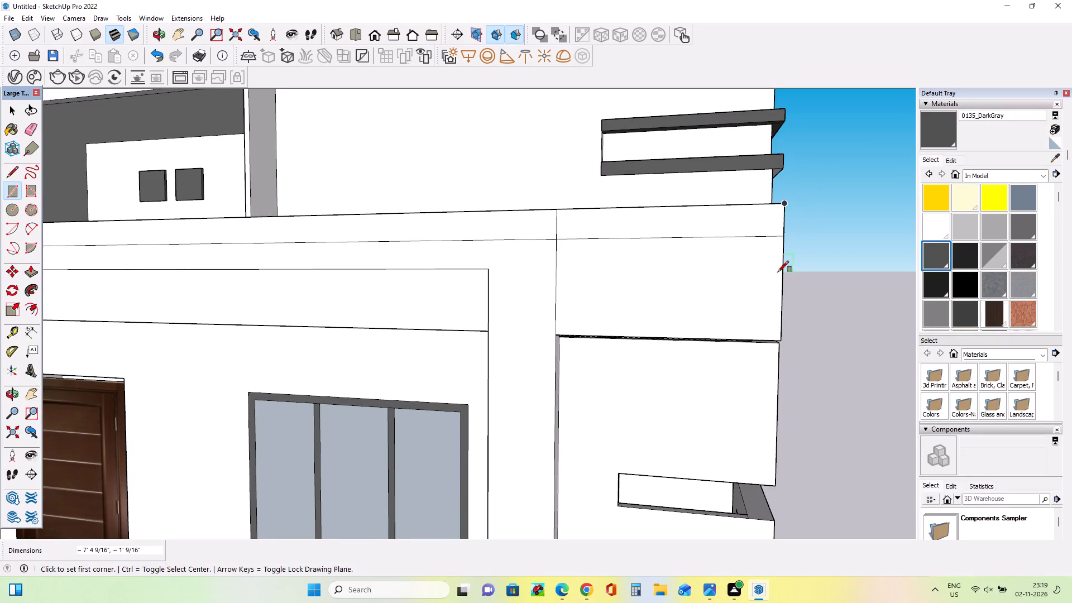
middle_click_drag(778, 272, 836, 300)
scroll(849, 309, "down", 4)
scroll(695, 269, "up", 3)
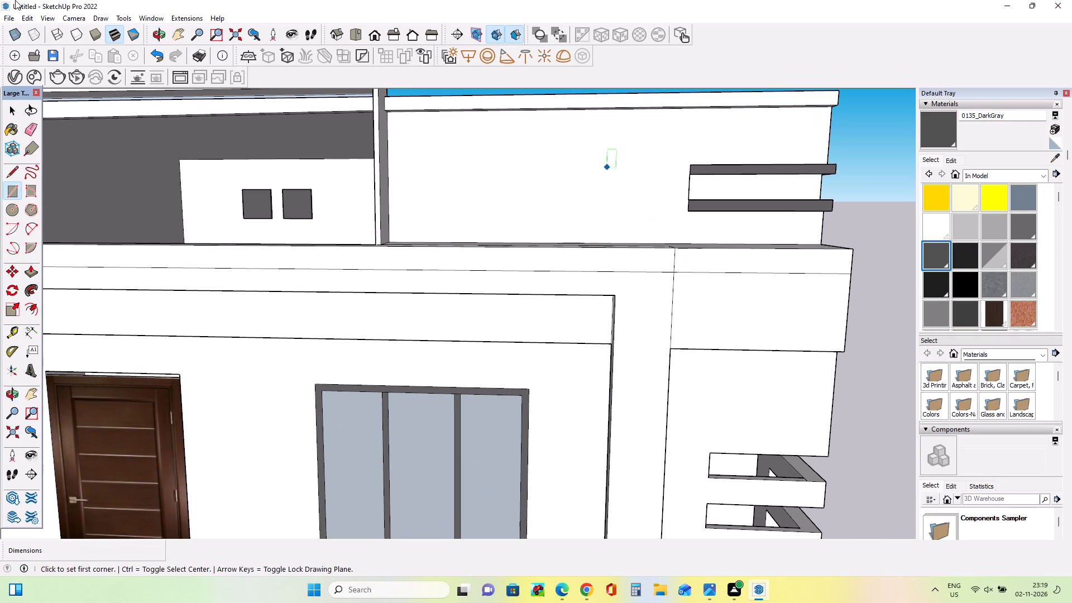
Erase the short vertical seams at both sides of the balcony frame within the top strip, making the strip continuous.
left_click(28, 130)
left_click(677, 257)
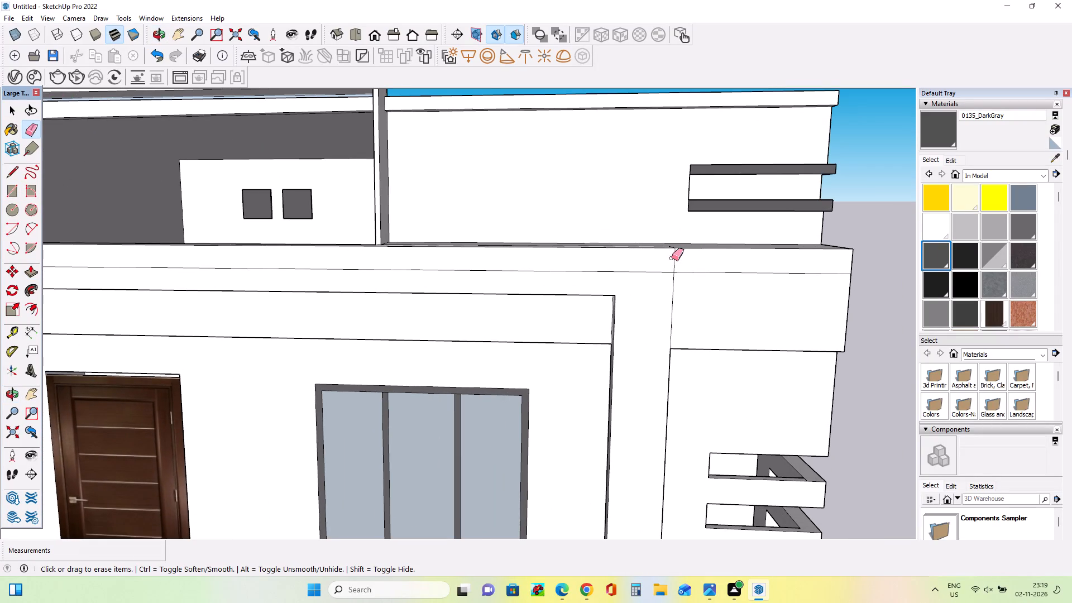
left_click_drag(671, 258, 708, 267)
scroll(834, 281, "down", 8)
scroll(241, 265, "up", 2)
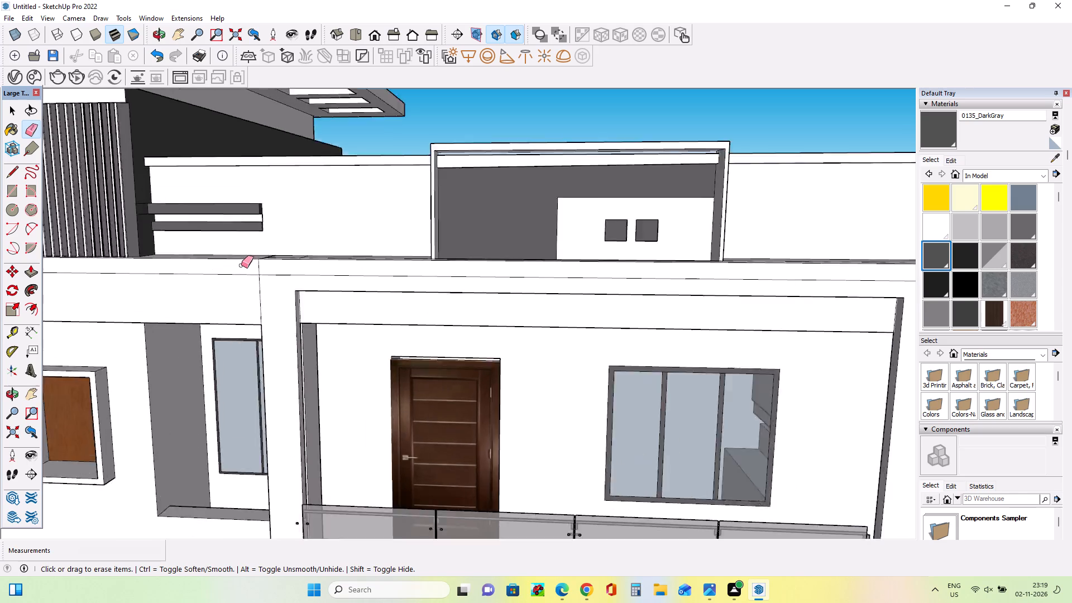
scroll(241, 265, "up", 8)
left_click_drag(262, 266, 274, 266)
scroll(390, 246, "down", 15)
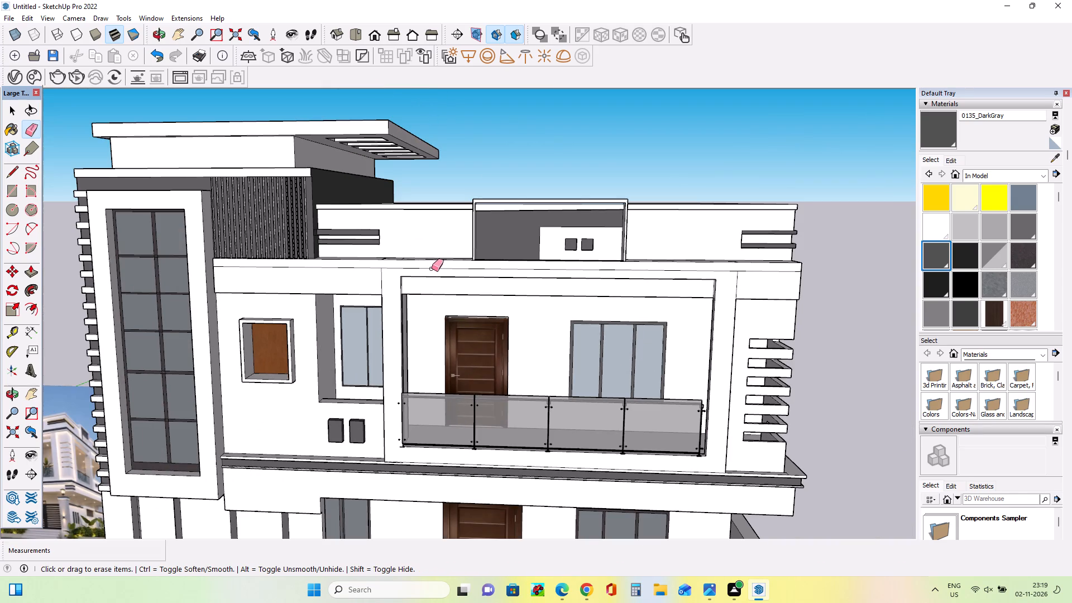
Draw a horizontal line about 73' long just below the strip's top edge and erase its overhang past the corner block.
left_click(7, 172)
scroll(243, 255, "up", 7)
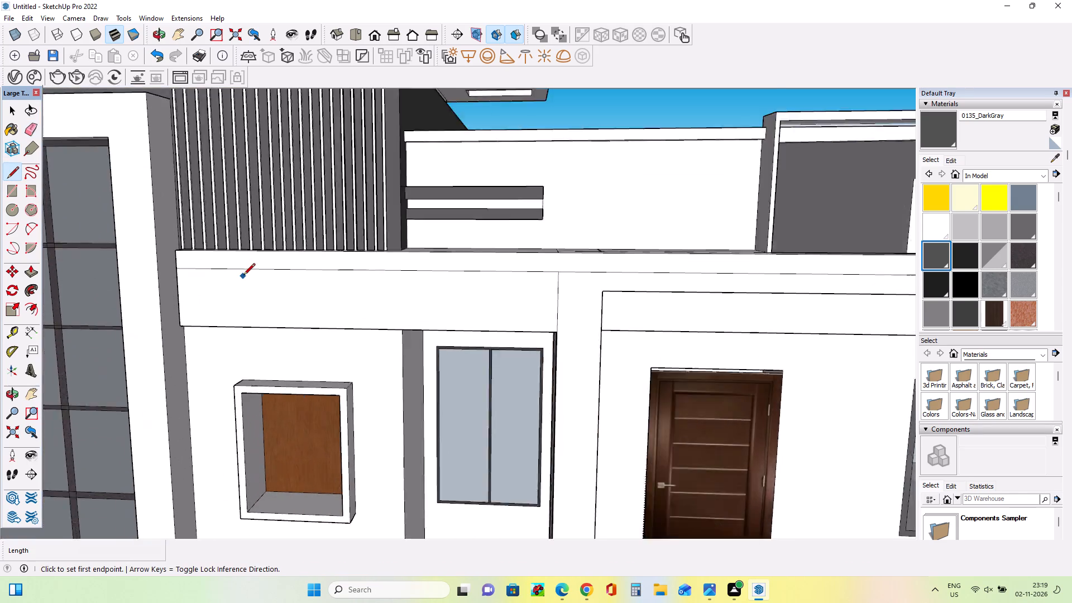
scroll(243, 276, "up", 9)
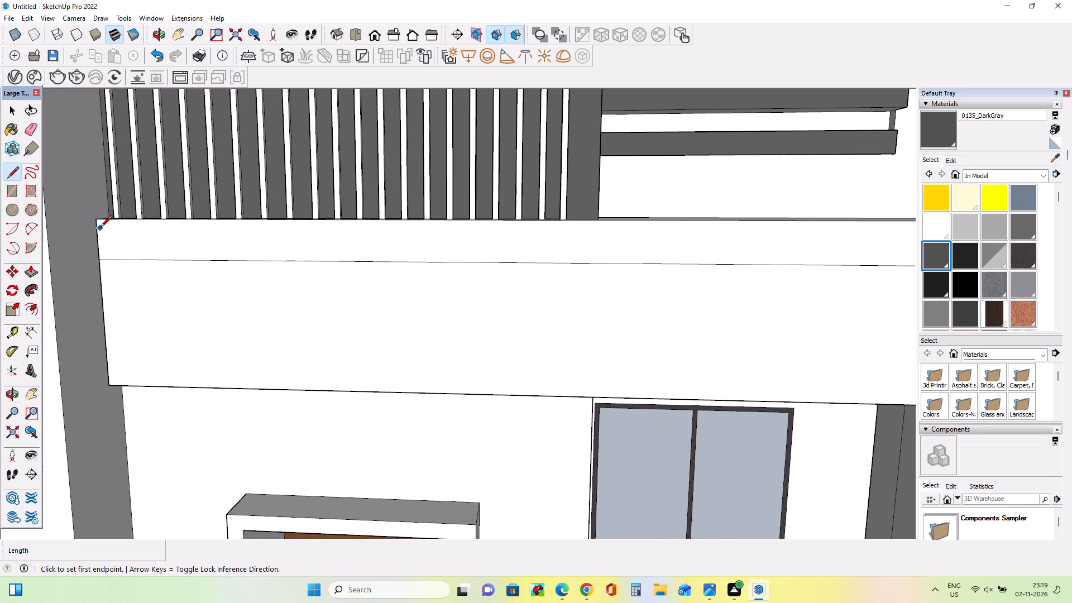
left_click(96, 231)
scroll(185, 250, "down", 13)
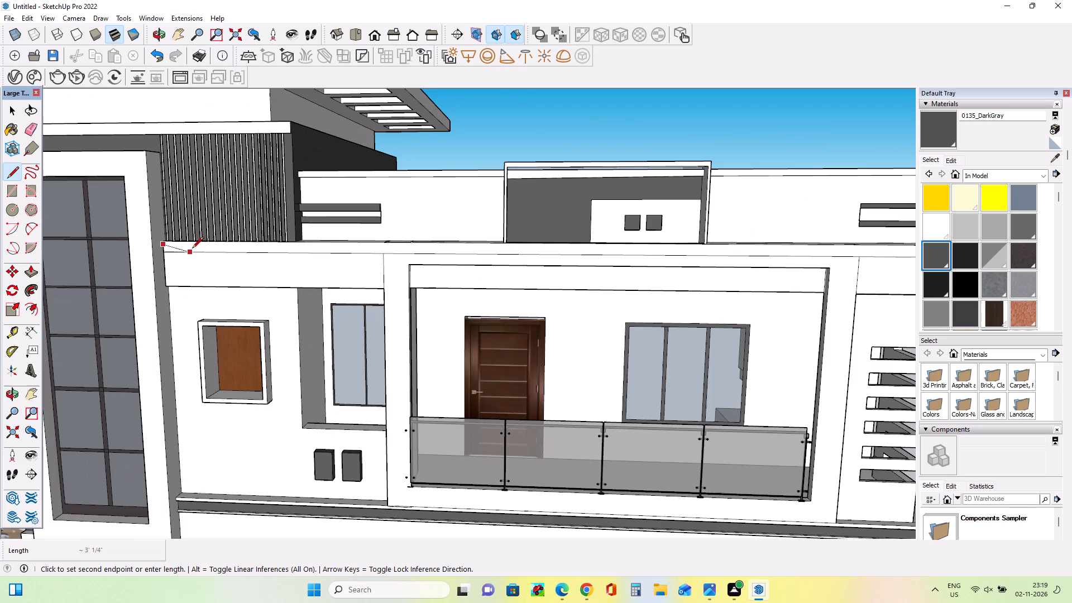
scroll(192, 249, "down", 6)
scroll(719, 292, "up", 4)
scroll(705, 237, "up", 8)
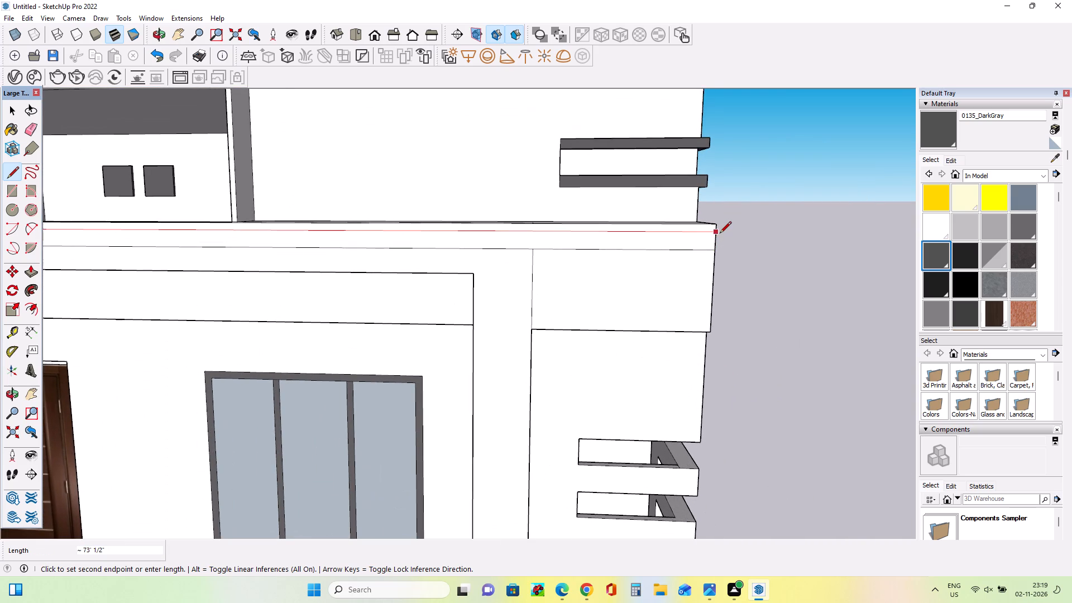
left_click(720, 234)
scroll(715, 248, "up", 7)
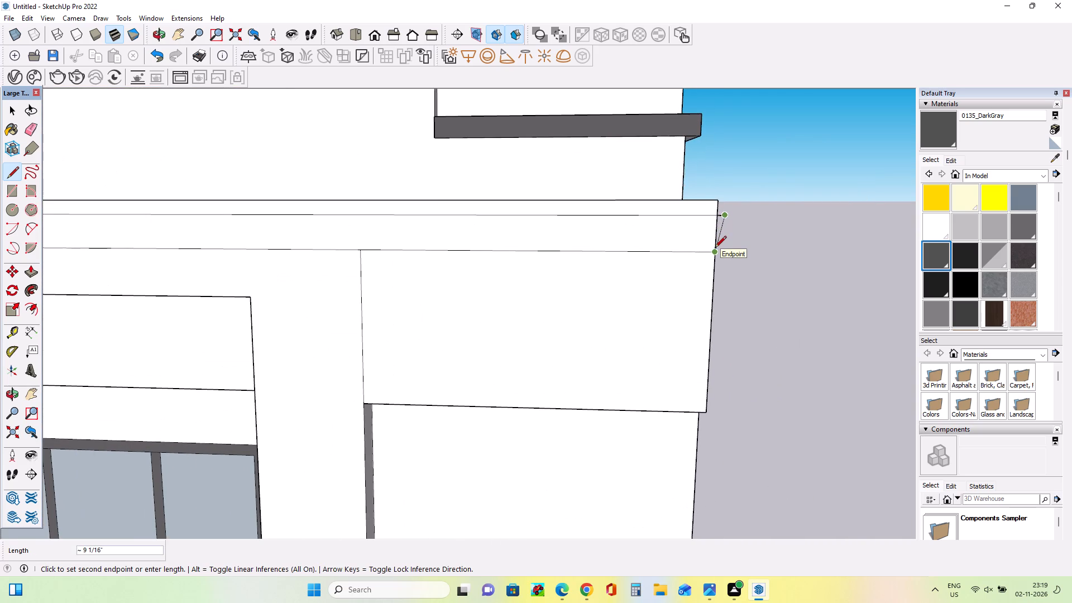
key("space")
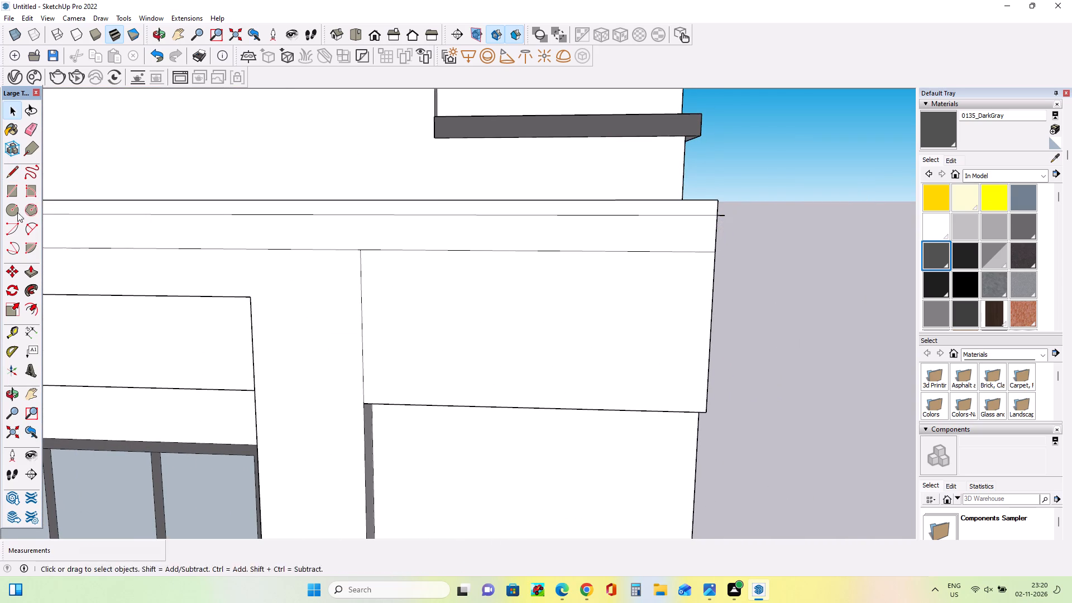
left_click(31, 131)
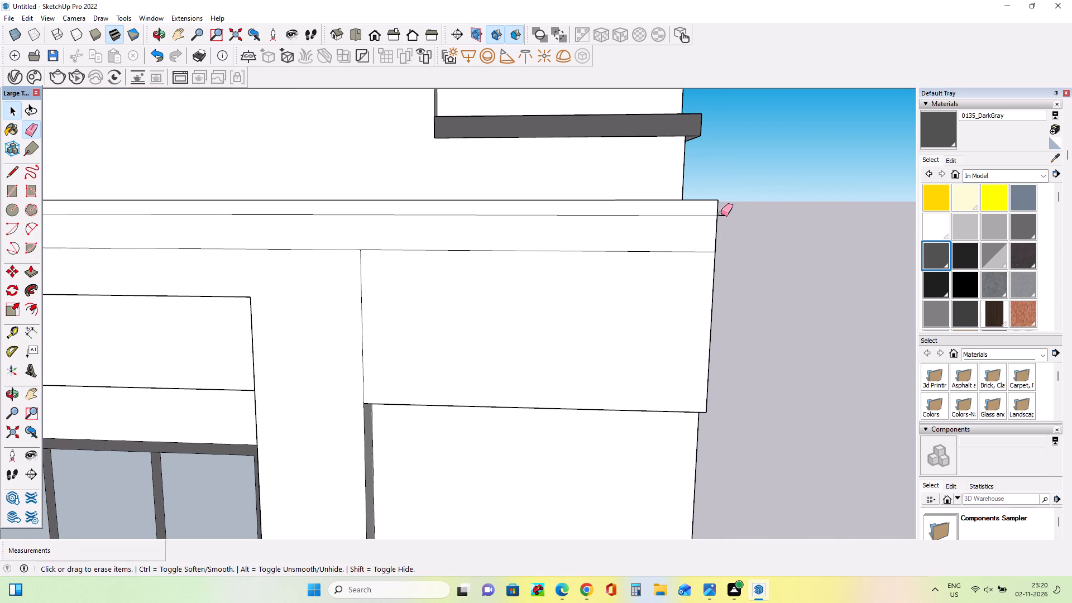
left_click(721, 213)
left_click(722, 215)
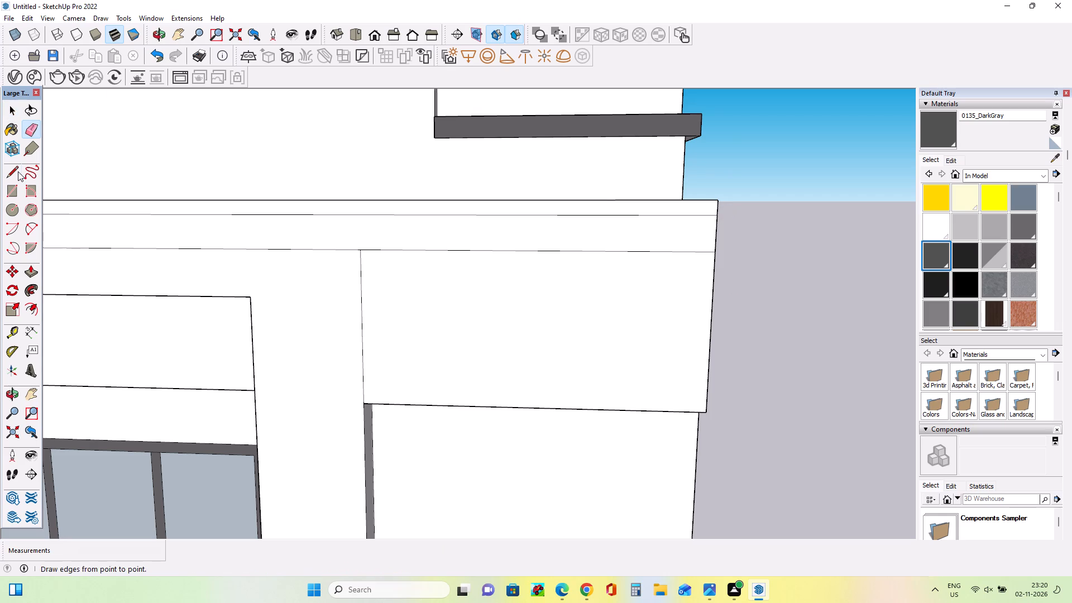
Draw a second horizontal line about 73' long just above the strip's lower edge, from the corner block back to the tower.
left_click(18, 171)
left_click(717, 243)
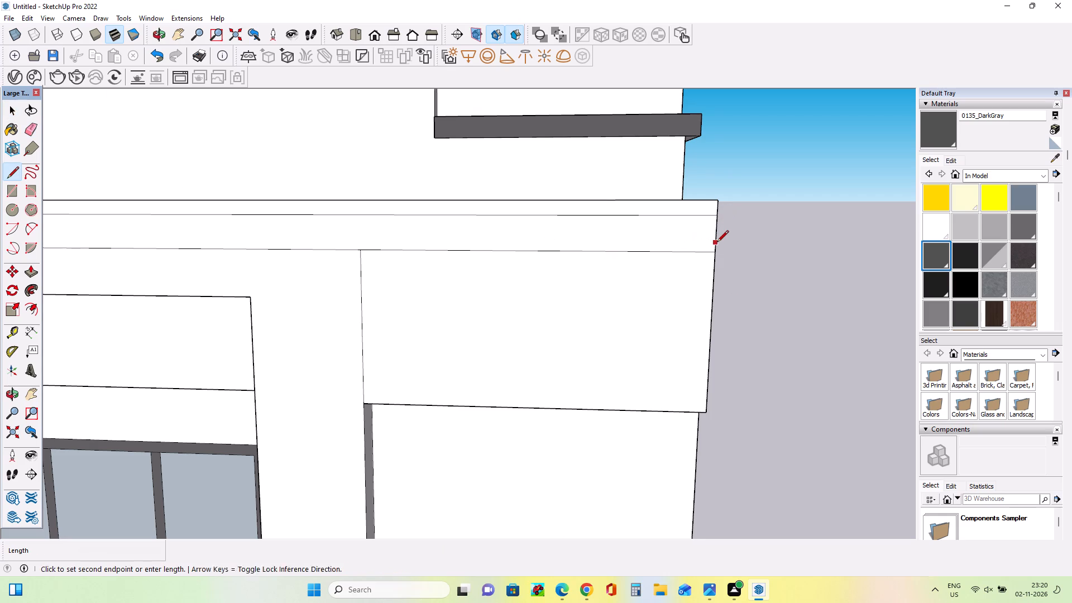
scroll(643, 243, "down", 16)
scroll(643, 246, "up", 1)
scroll(643, 246, "down", 7)
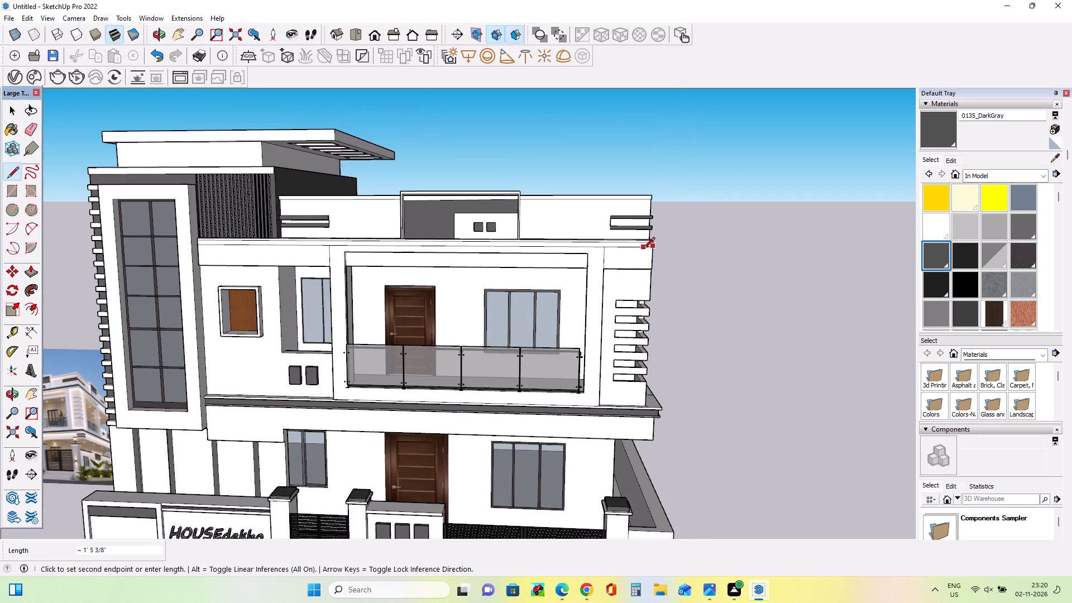
scroll(228, 252, "up", 18)
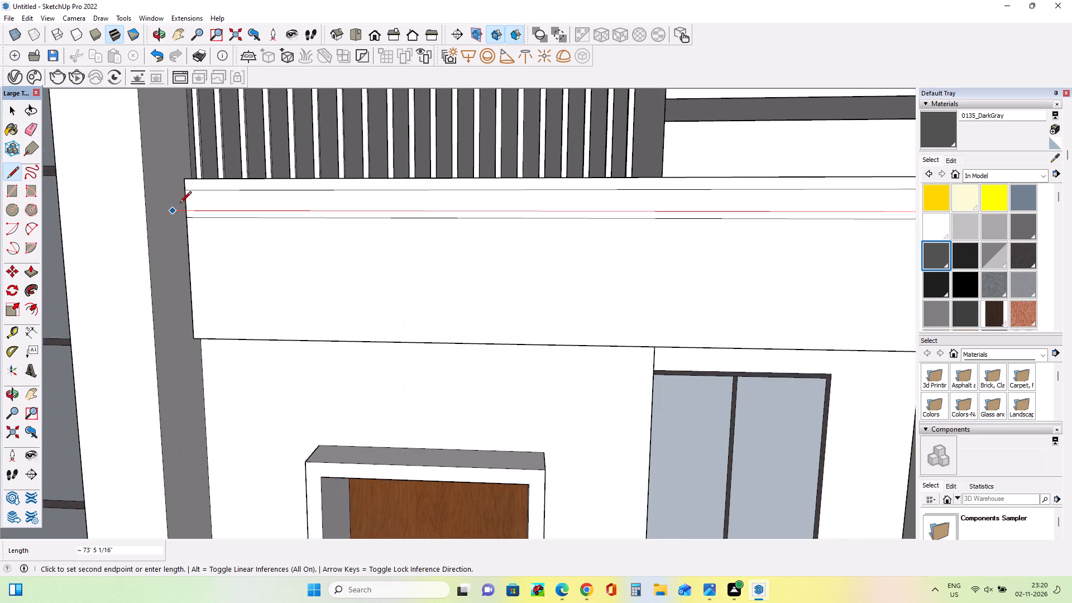
left_click(188, 208)
Push/Pull the strip's middle band 1 3/8" inward to form a recessed groove along the elevation.
middle_click_drag(247, 290, 259, 312)
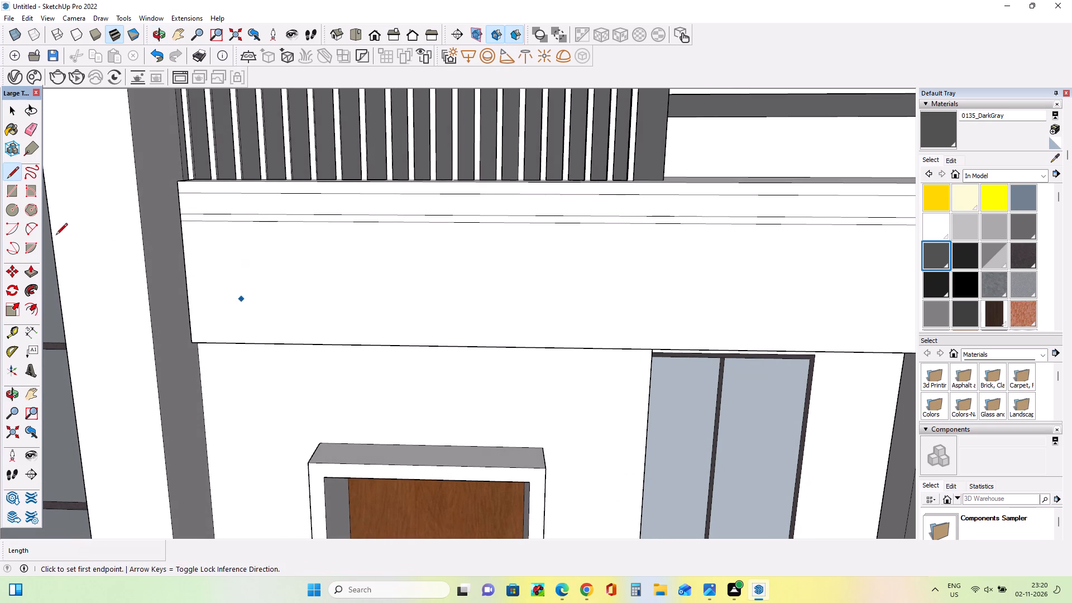
left_click(35, 277)
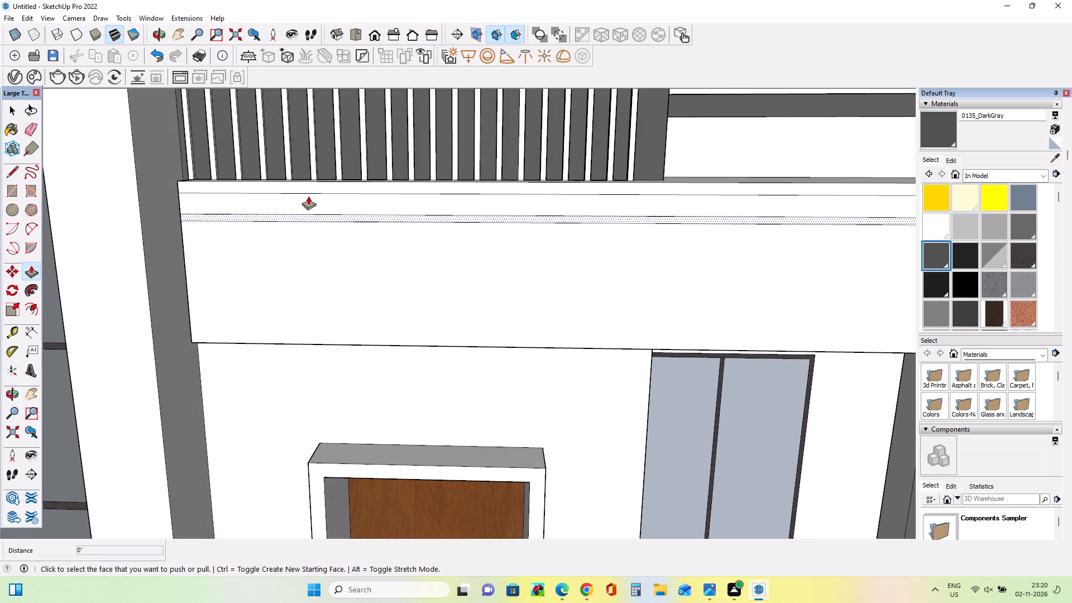
left_click(310, 198)
middle_click_drag(233, 238, 269, 192)
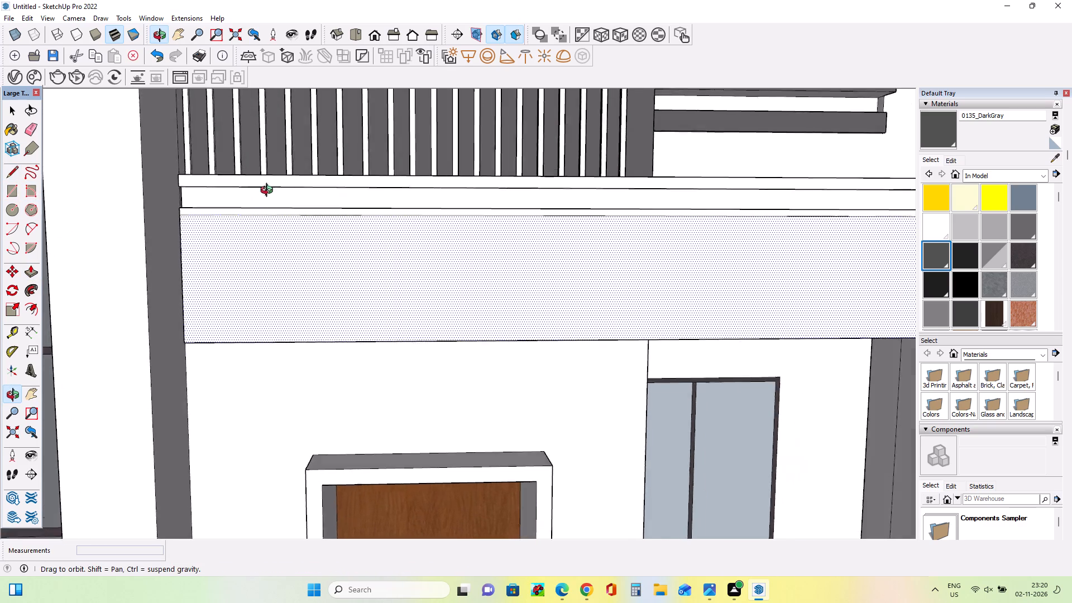
middle_click_drag(269, 192, 320, 116)
scroll(342, 167, "up", 4)
middle_click_drag(357, 204, 195, 465)
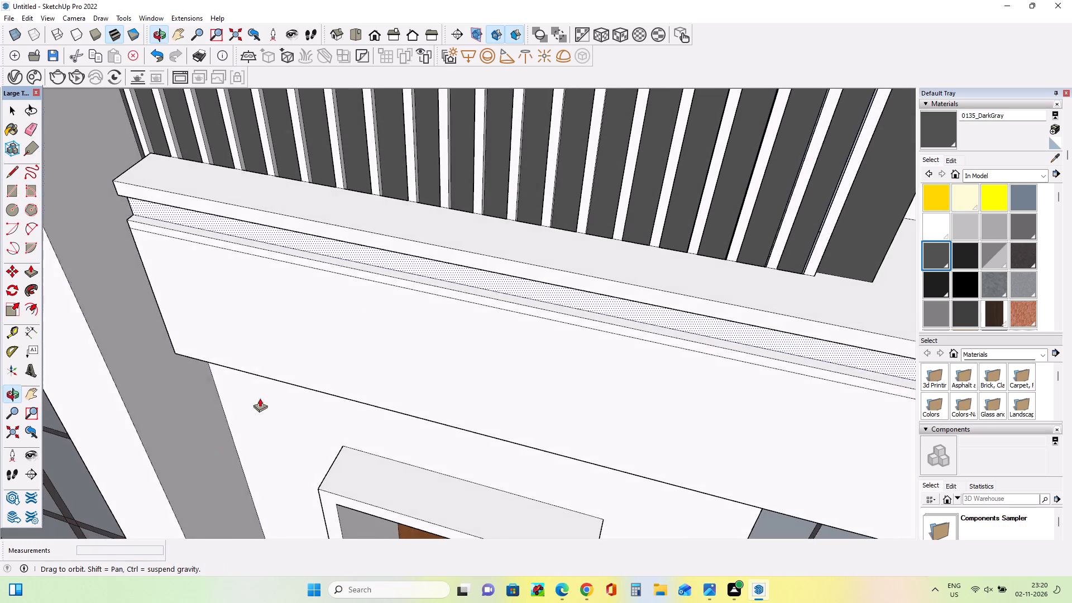
left_click_drag(367, 267, 370, 262)
middle_click_drag(324, 326, 525, 120)
middle_click_drag(400, 175, 371, 175)
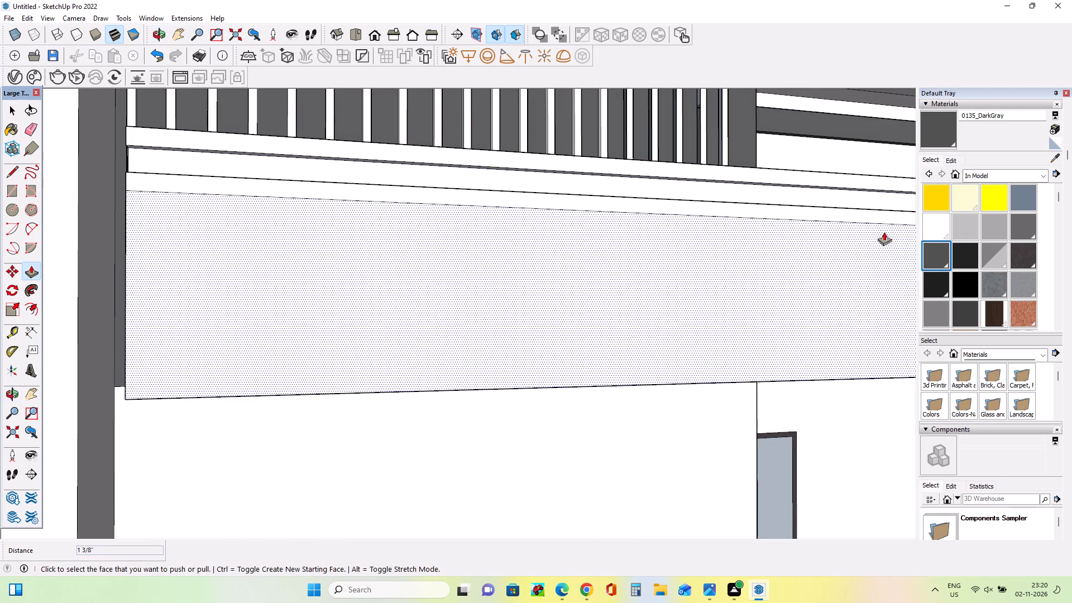
Paint the recessed groove in the top strip with 0135_DarkGray.
left_click(930, 258)
left_click(600, 185)
Draw a vertical line from the lower corner of the first-floor window recess beside the wood-panel box down to the ledge.
scroll(484, 199, "down", 7)
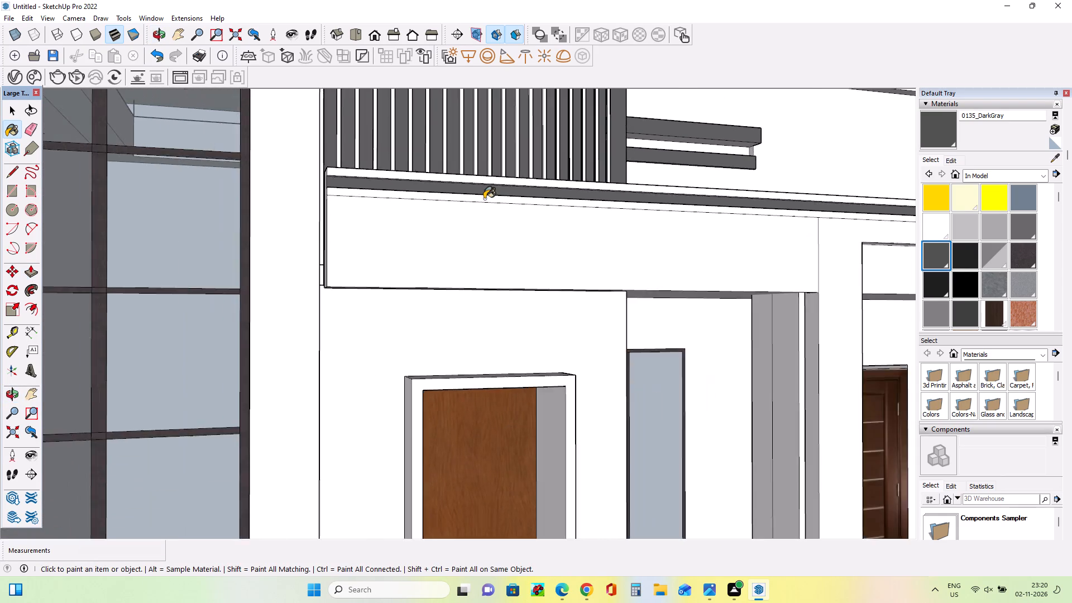
scroll(484, 199, "down", 16)
middle_click_drag(551, 337, 515, 382)
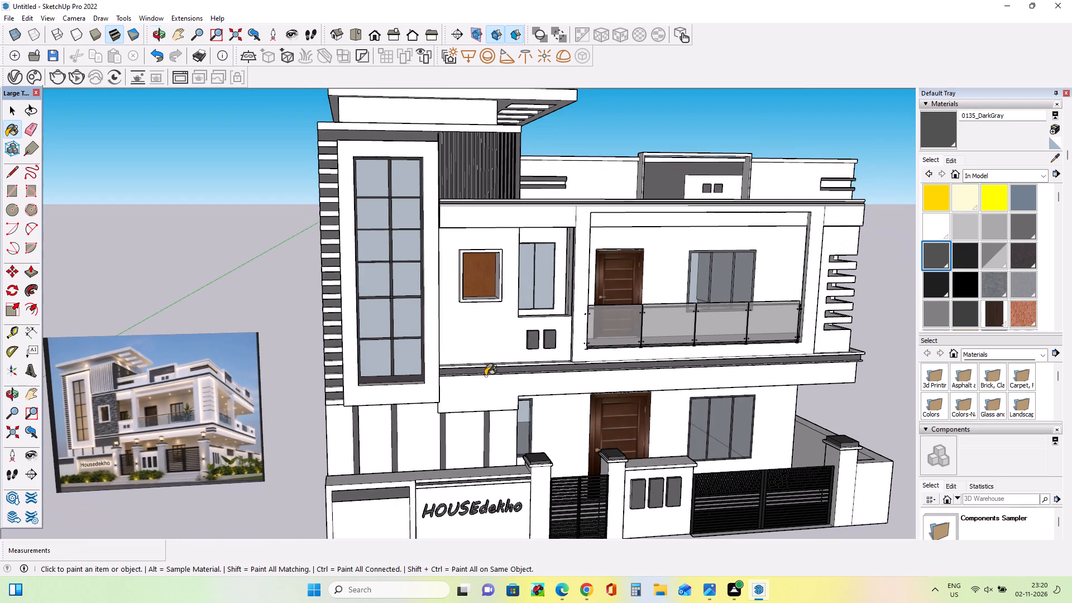
scroll(474, 375, "up", 2)
left_click(10, 180)
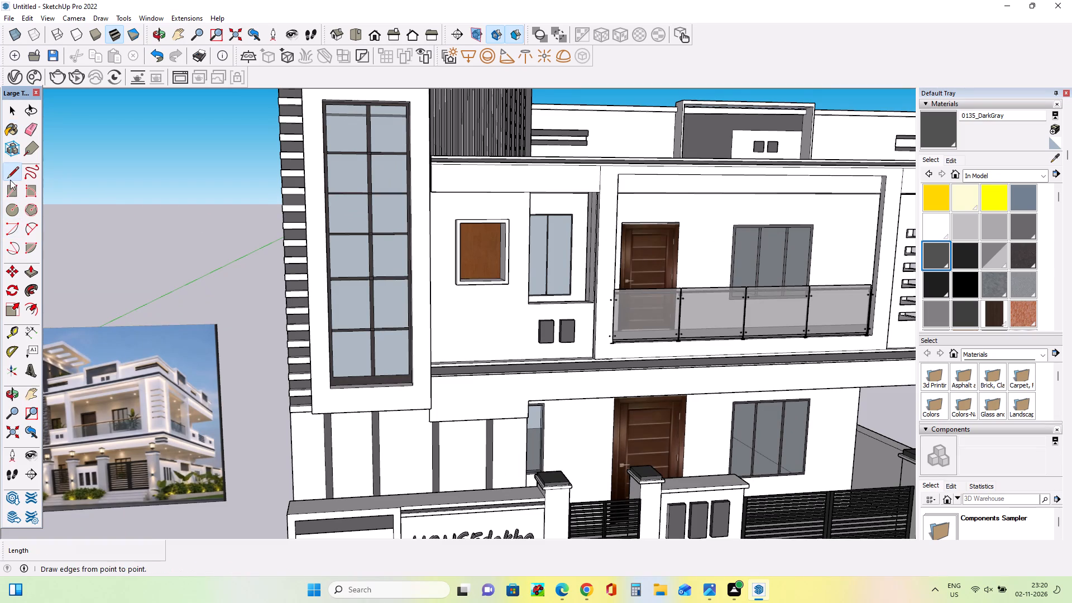
scroll(472, 339, "up", 4)
middle_click_drag(523, 326, 463, 316)
scroll(541, 313, "up", 3)
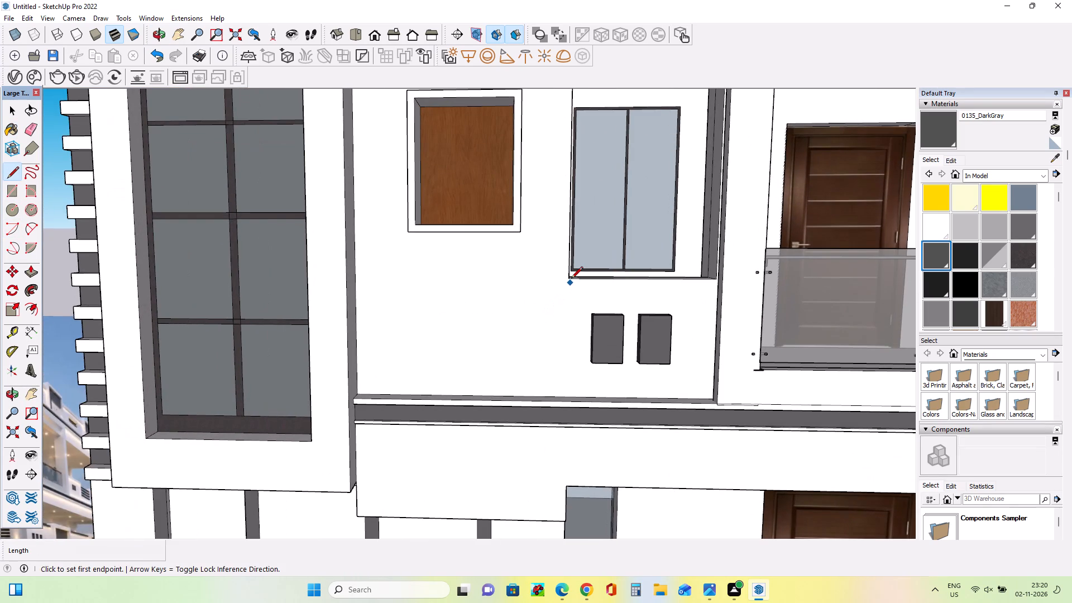
left_click(570, 277)
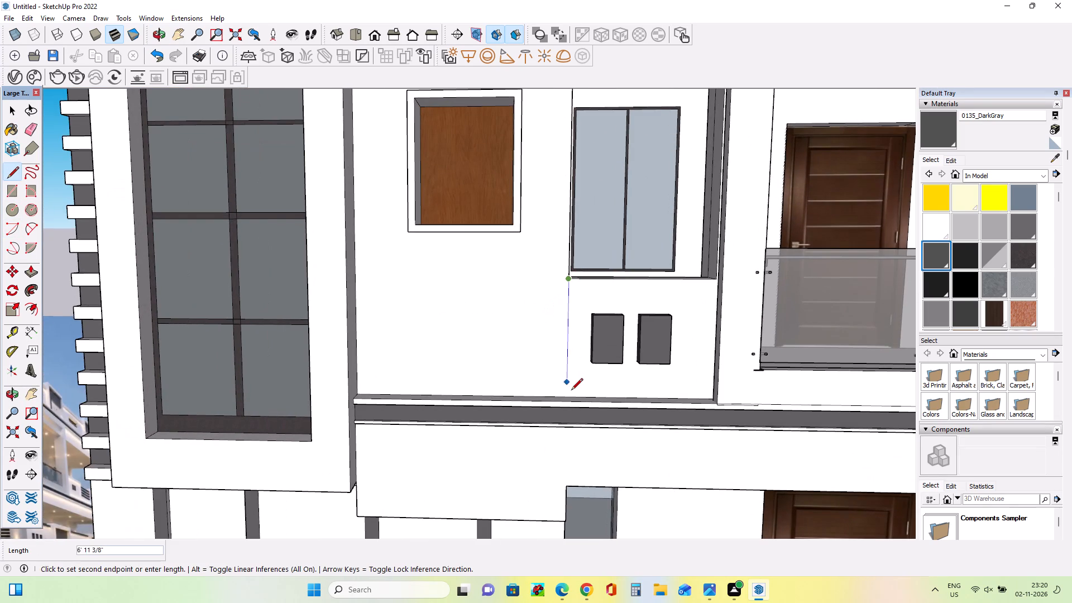
left_click(569, 397)
Paint the wall around the framed wood-panel box with Brick Tumbled from the Brick, Cladding and Siding materials.
middle_click_drag(485, 369, 499, 393)
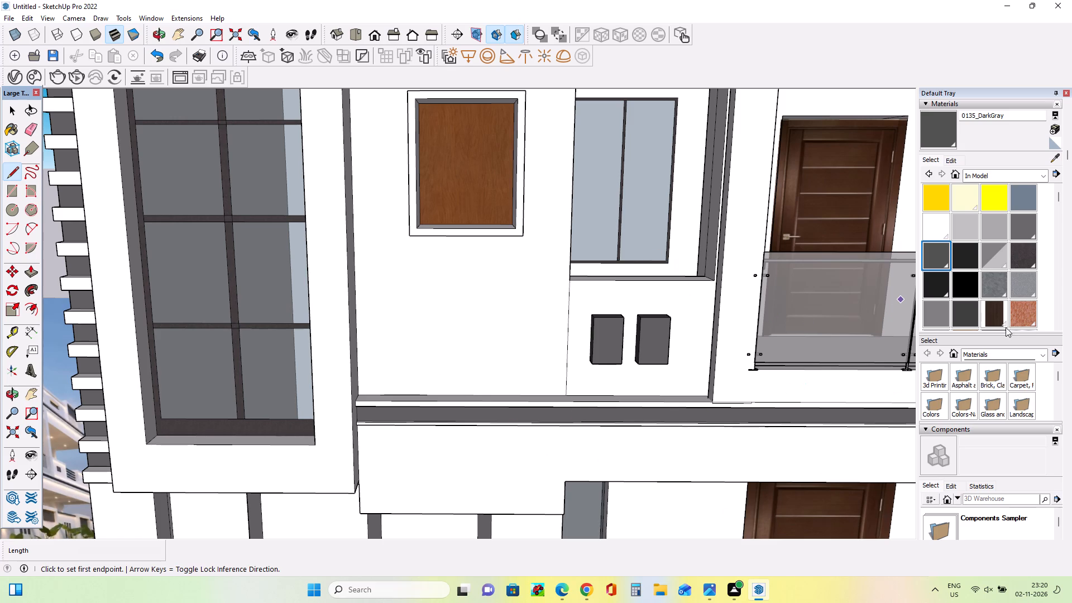
left_click(1016, 174)
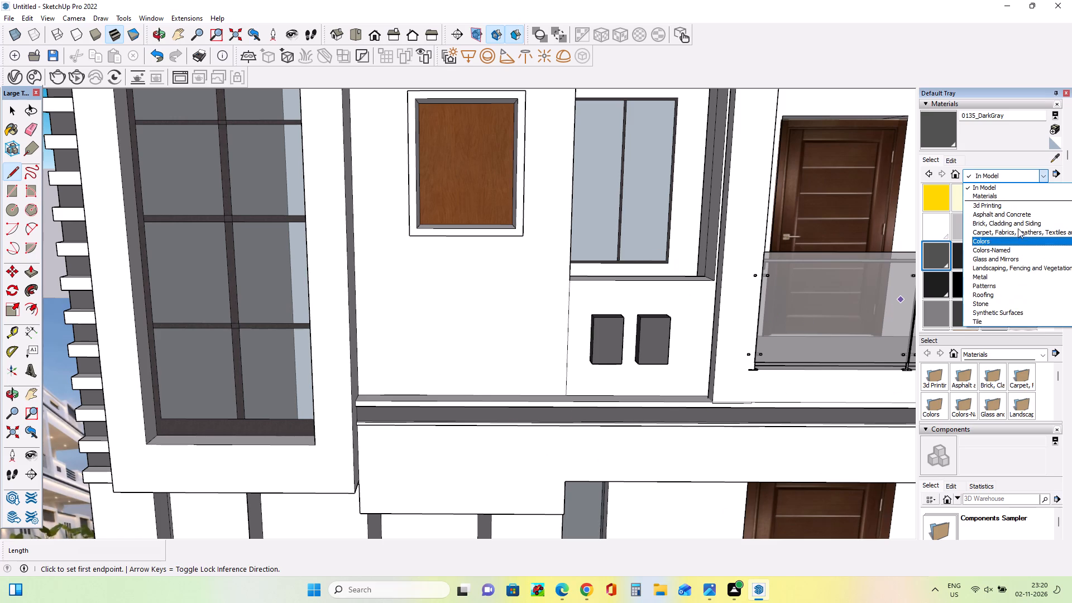
left_click(1016, 224)
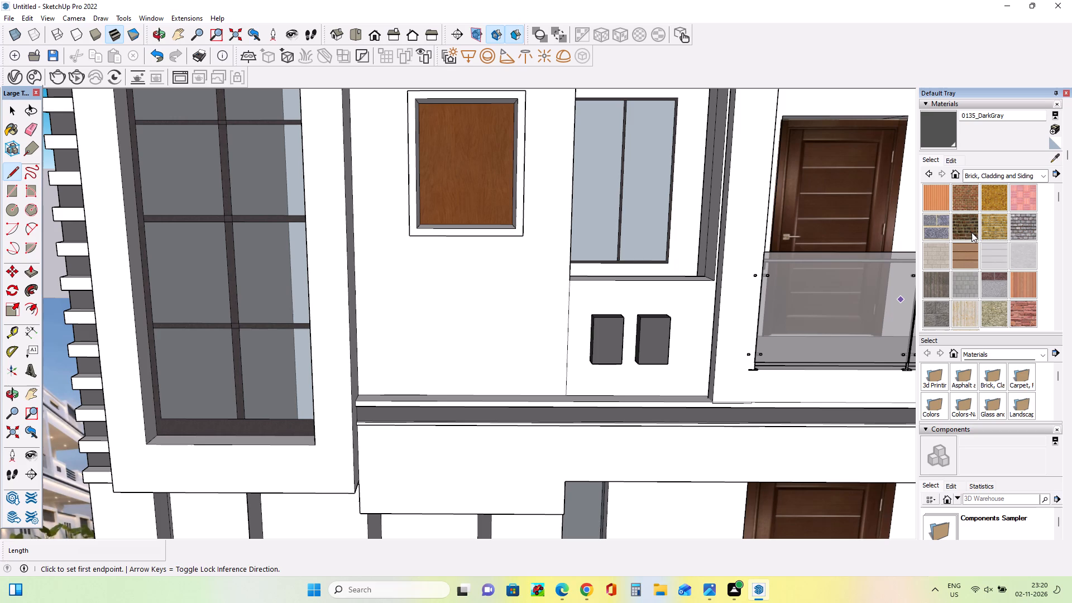
left_click(1018, 222)
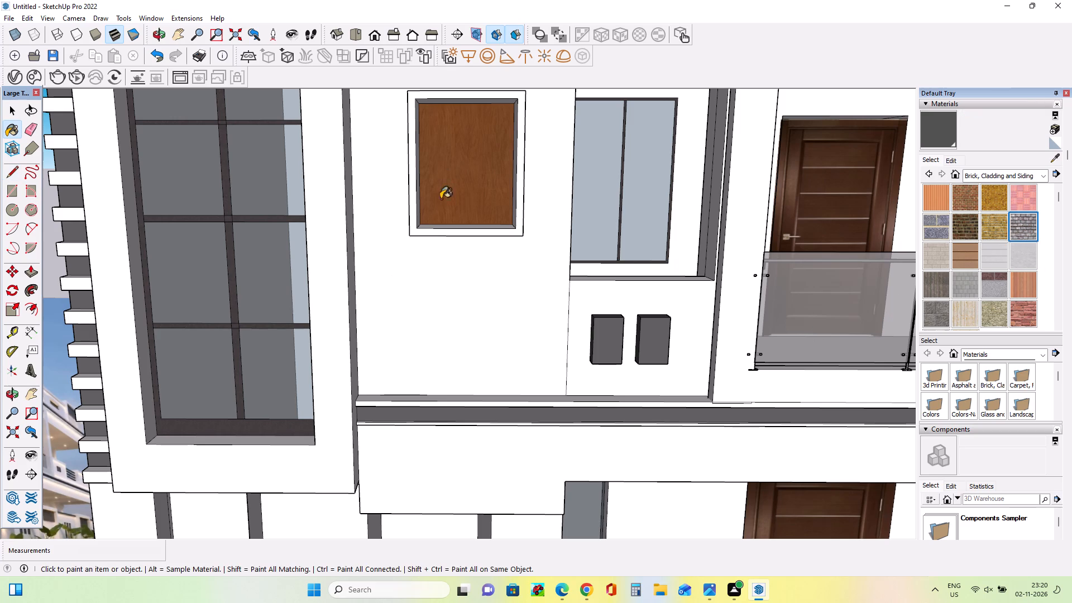
left_click(395, 274)
Paint the wall around the framed wood-panel box with Stone Flagstone Ashlar from the Brick, Cladding and Siding materials.
middle_click_drag(487, 307, 489, 320)
scroll(514, 332, "down", 8)
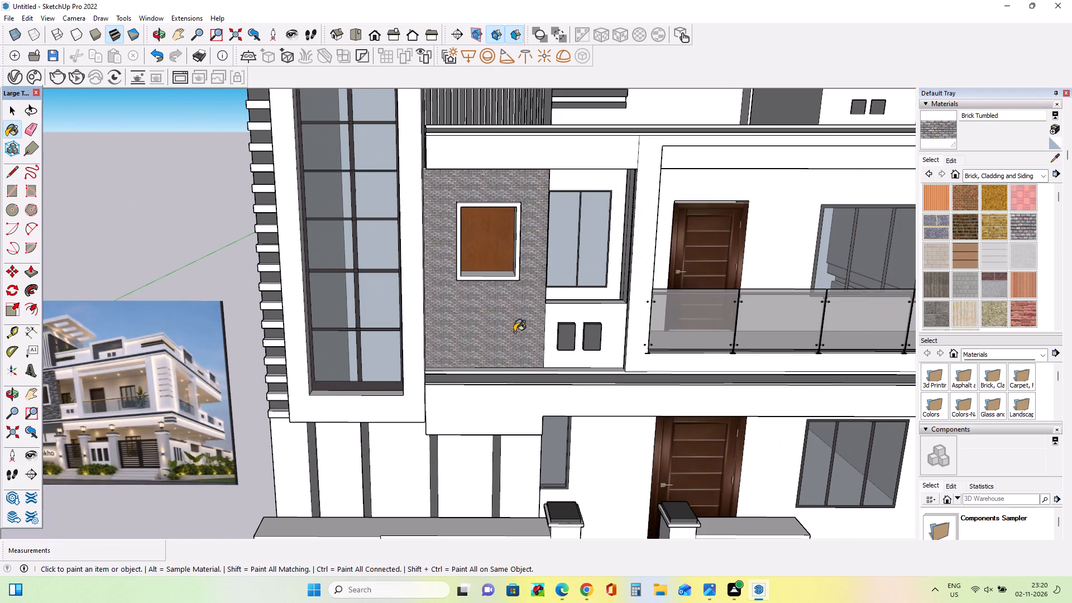
scroll(79, 400, "up", 18)
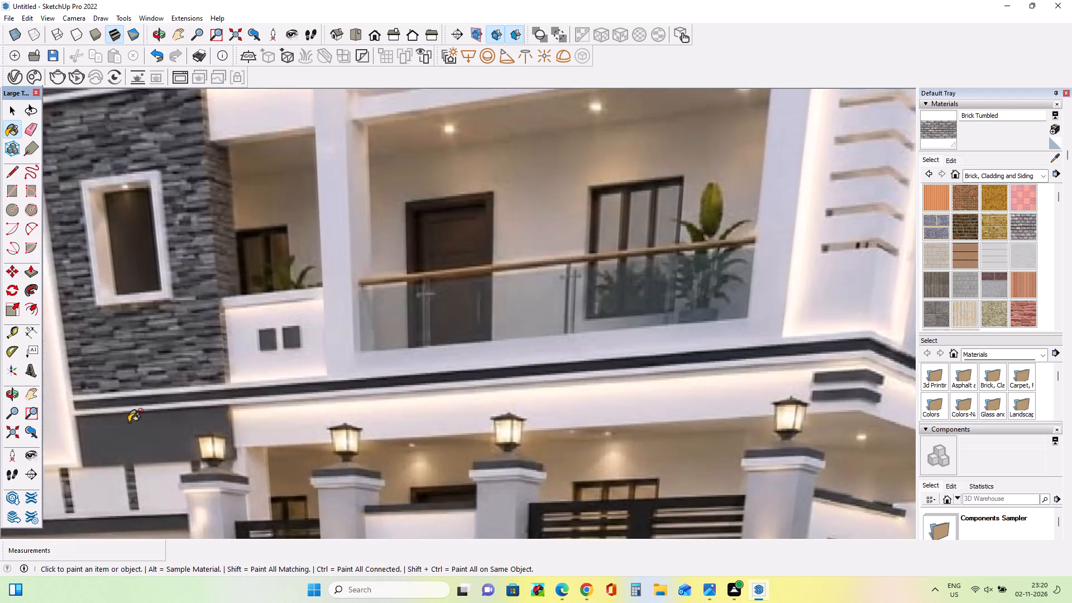
scroll(130, 422, "up", 7)
scroll(100, 380, "down", 9)
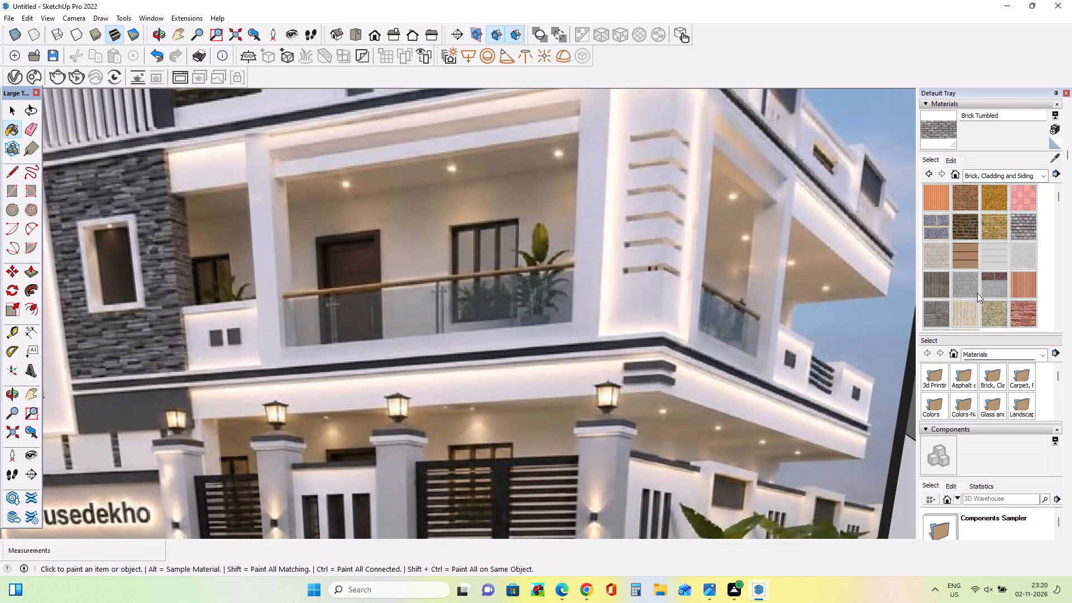
scroll(1001, 273, "down", 1)
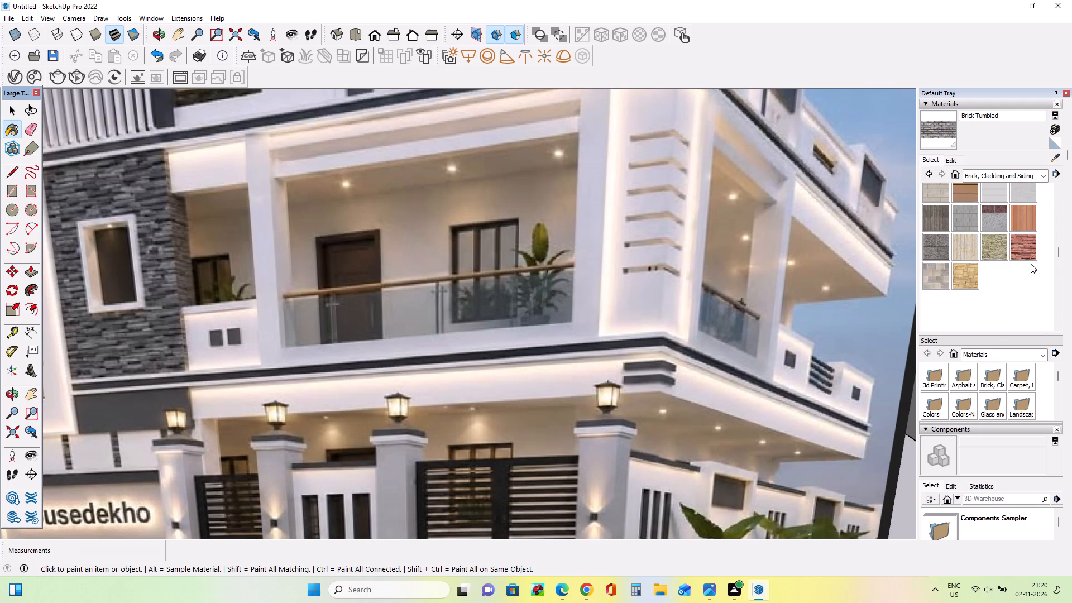
left_click(1019, 248)
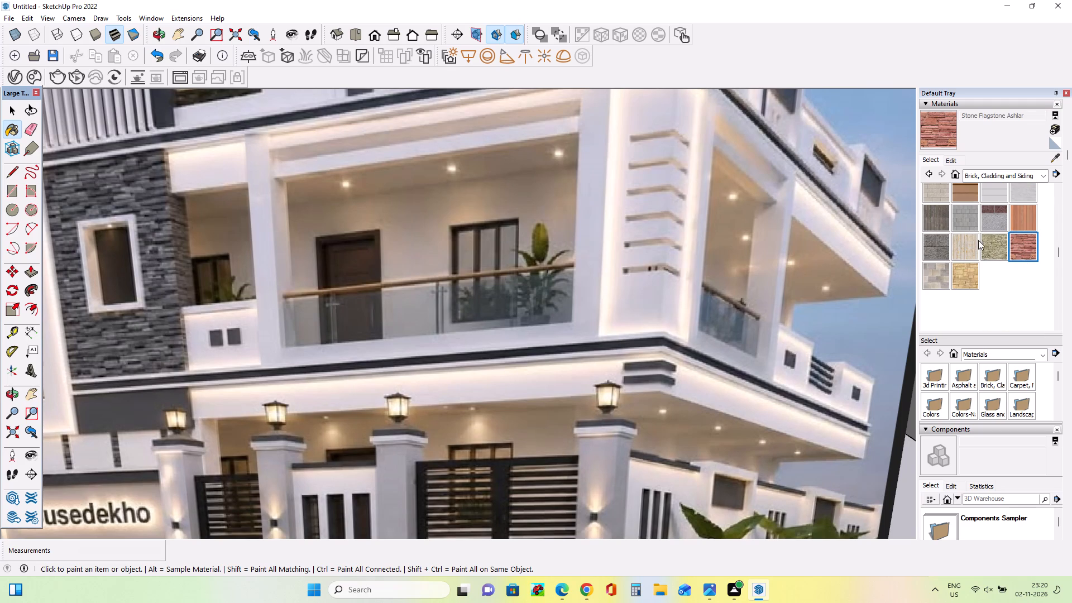
scroll(525, 288, "down", 14)
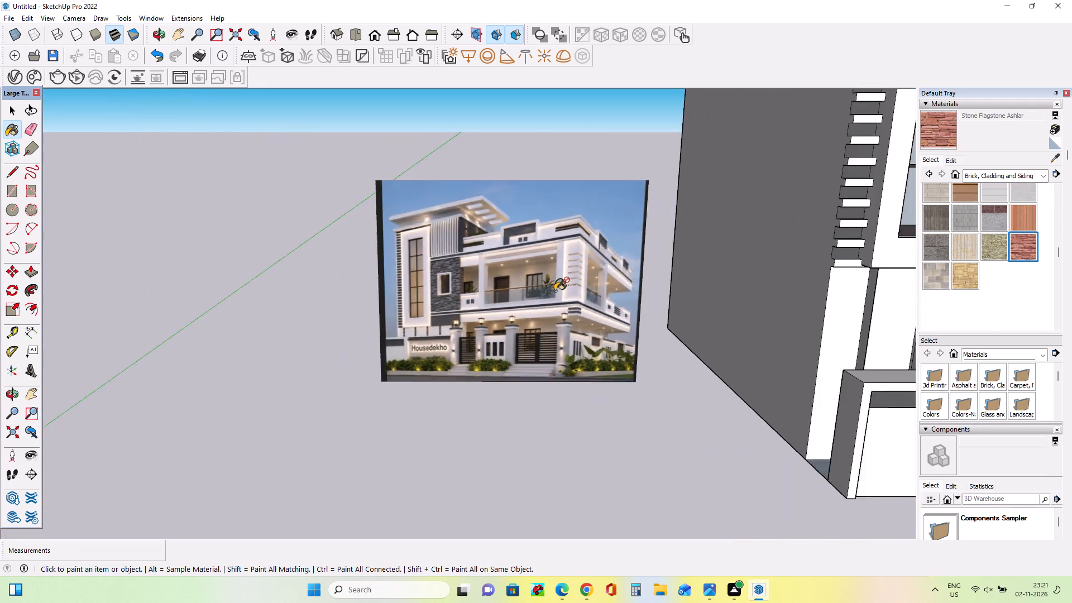
scroll(556, 290, "down", 12)
scroll(720, 229, "up", 7)
scroll(710, 262, "down", 1)
scroll(710, 262, "up", 8)
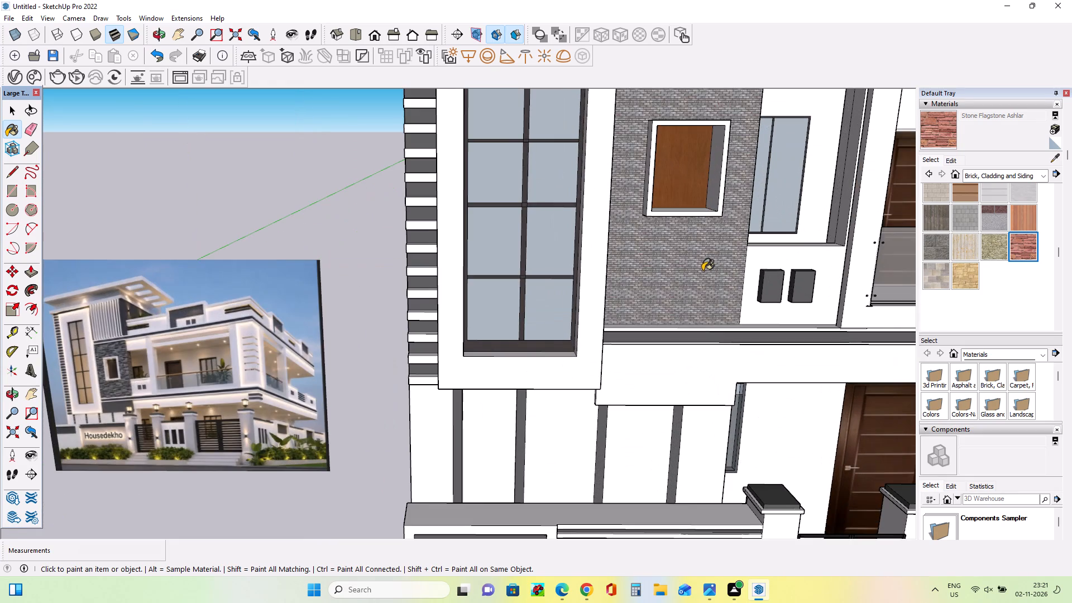
left_click(702, 271)
Create a new material from the Stone Flagstone Ashlar texture, tinted very dark purplish gray to approximate the reference photo's cladding.
middle_click_drag(719, 301, 642, 301)
scroll(649, 298, "up", 4)
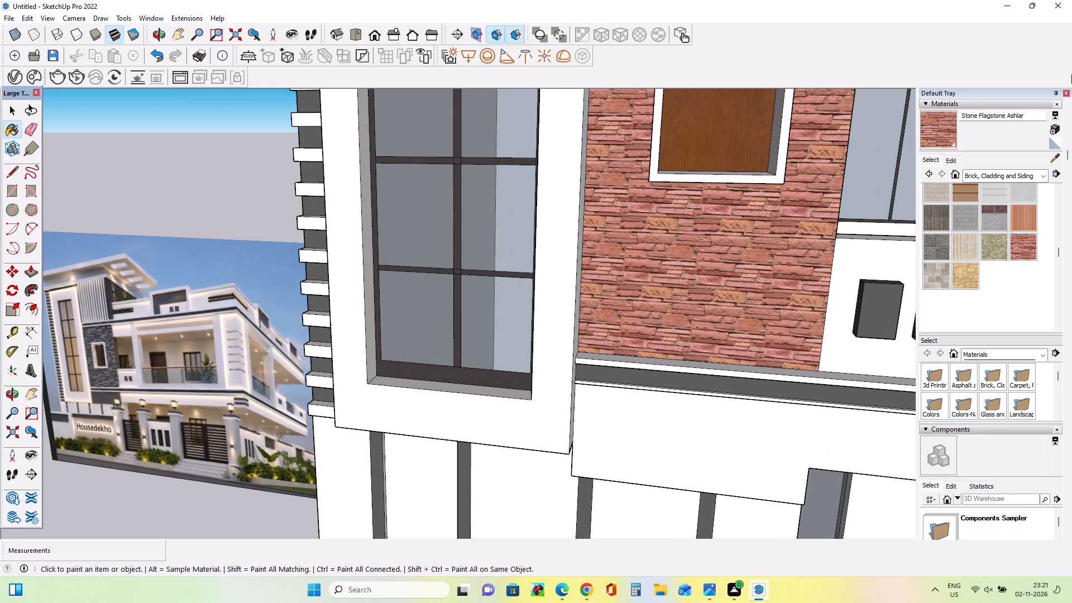
left_click(1056, 130)
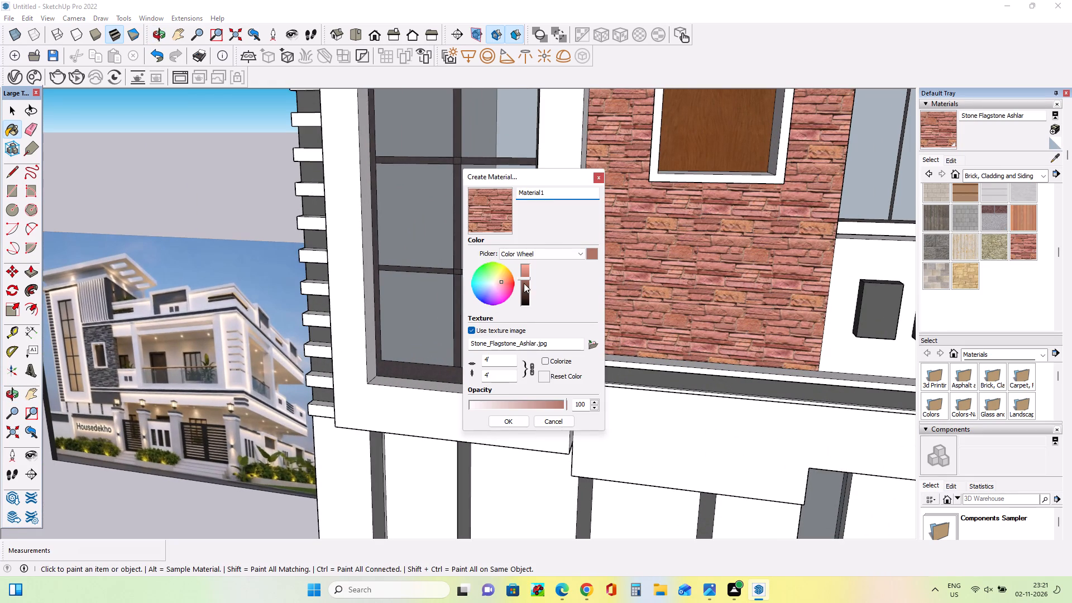
left_click(495, 285)
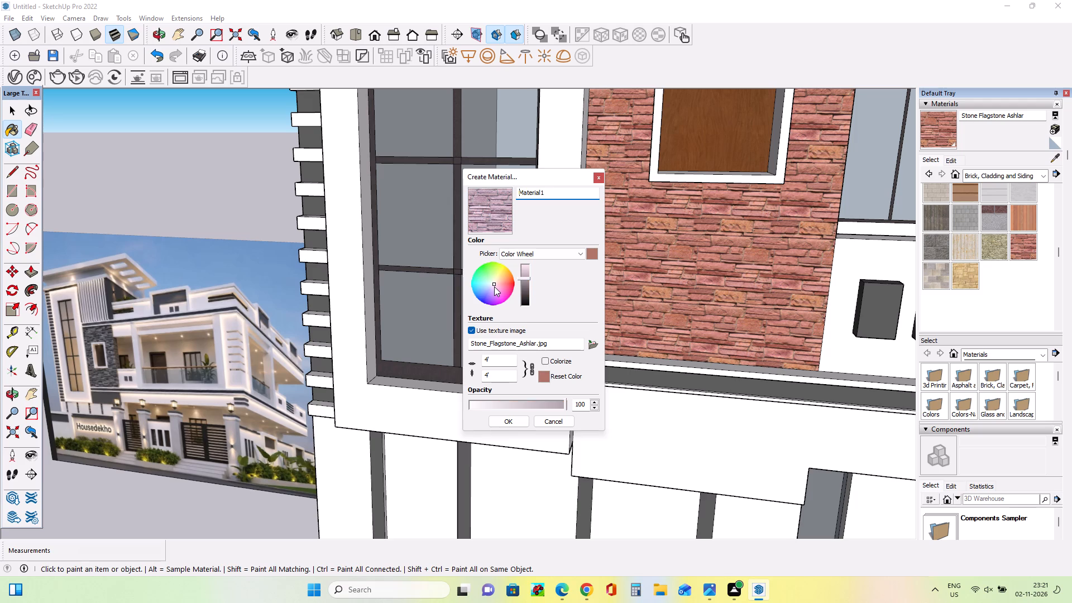
scroll(492, 286, "up", 8)
left_click_drag(525, 281, 525, 288)
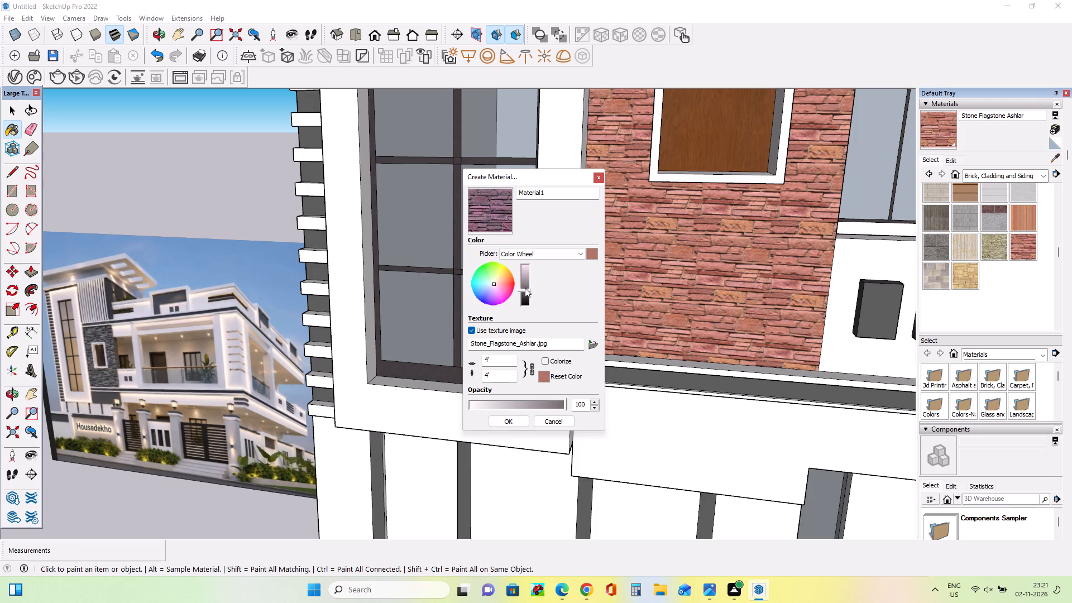
left_click_drag(525, 288, 524, 289)
scroll(485, 284, "up", 2)
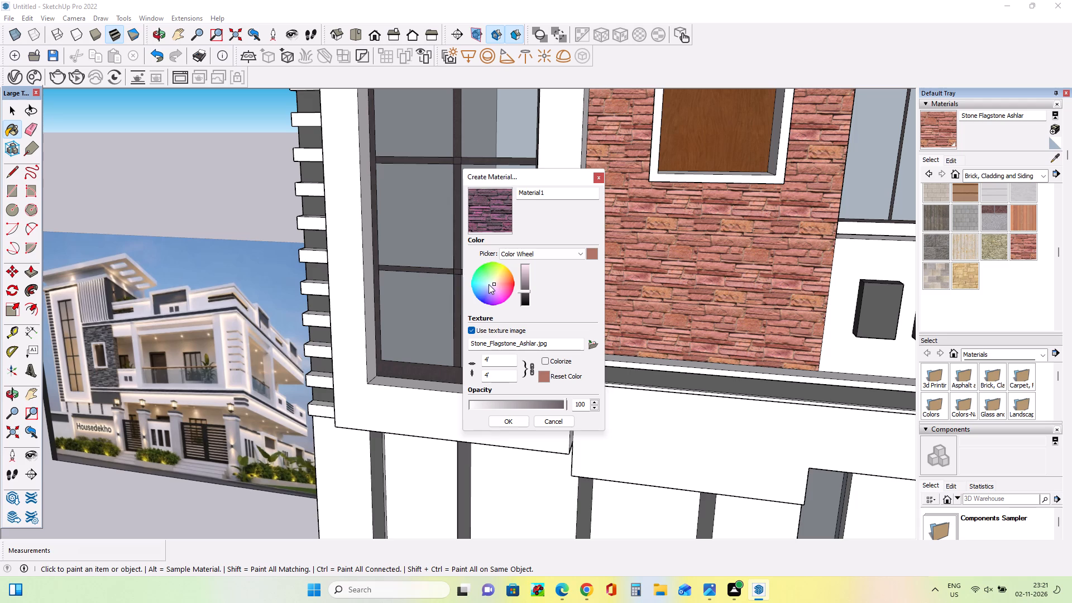
left_click(490, 284)
left_click(492, 285)
left_click(494, 283)
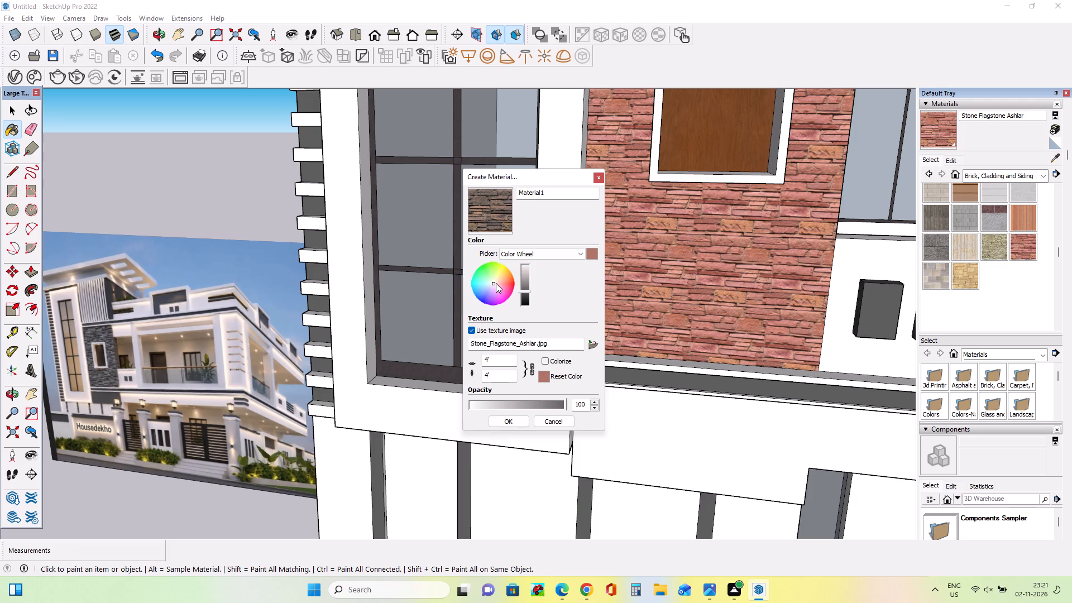
left_click(496, 283)
left_click(492, 288)
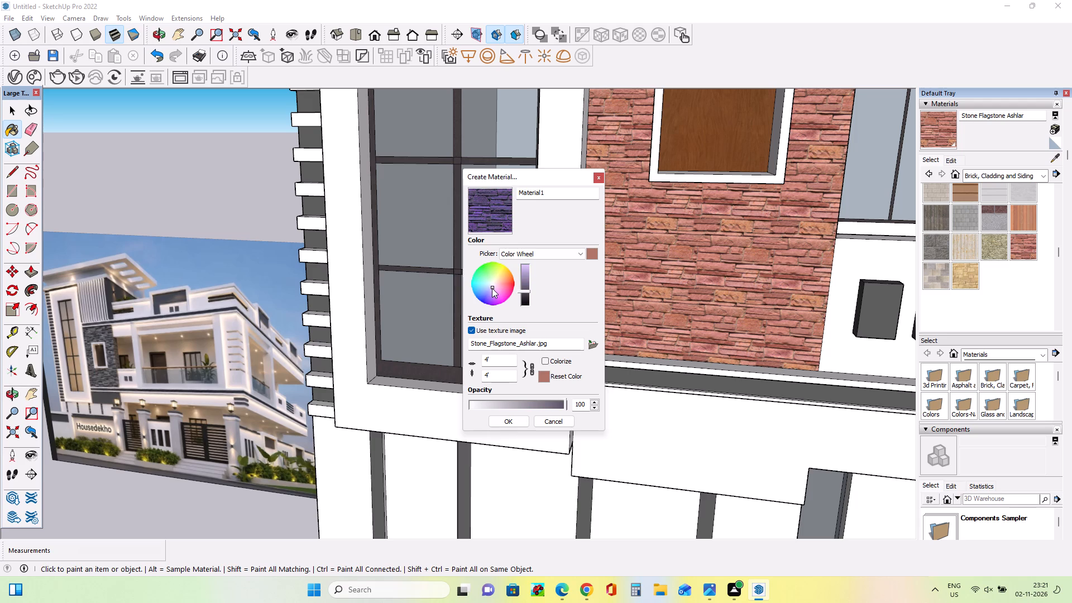
left_click(488, 288)
left_click(486, 285)
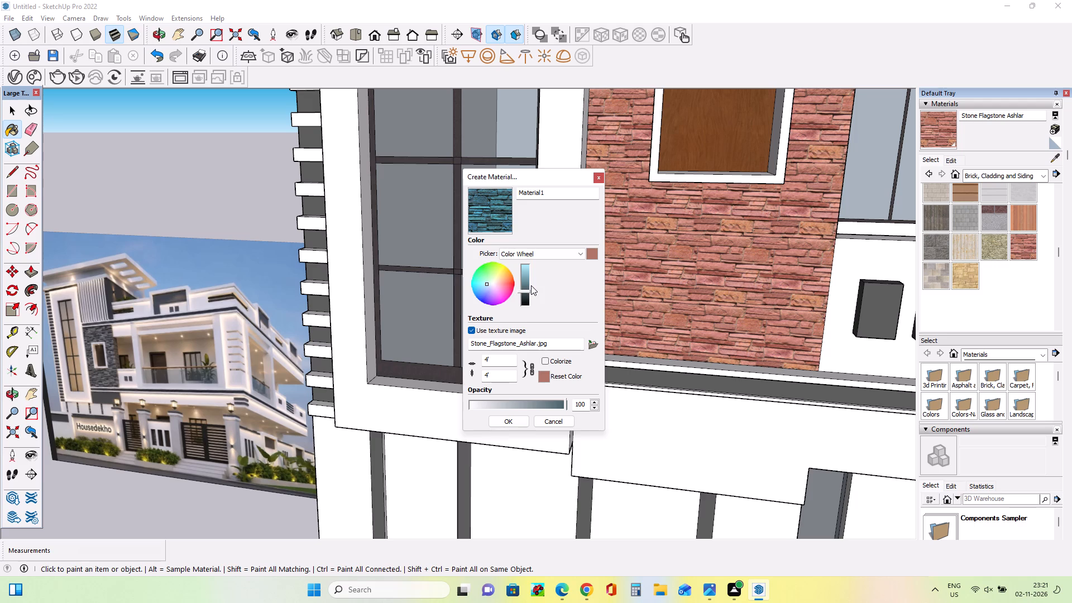
left_click_drag(527, 291, 528, 288)
left_click_drag(528, 288, 533, 283)
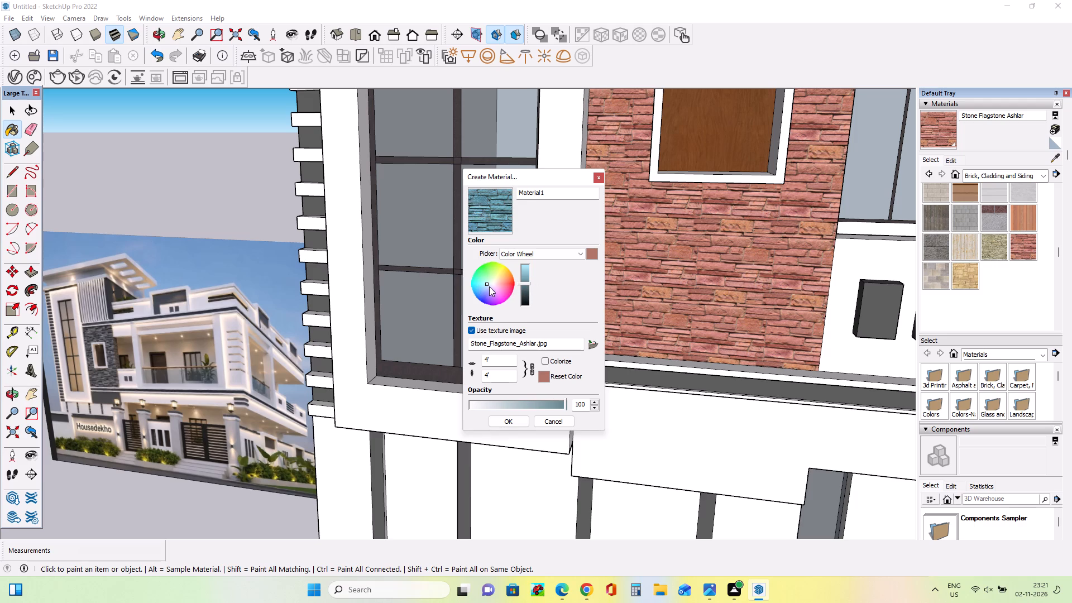
left_click(490, 286)
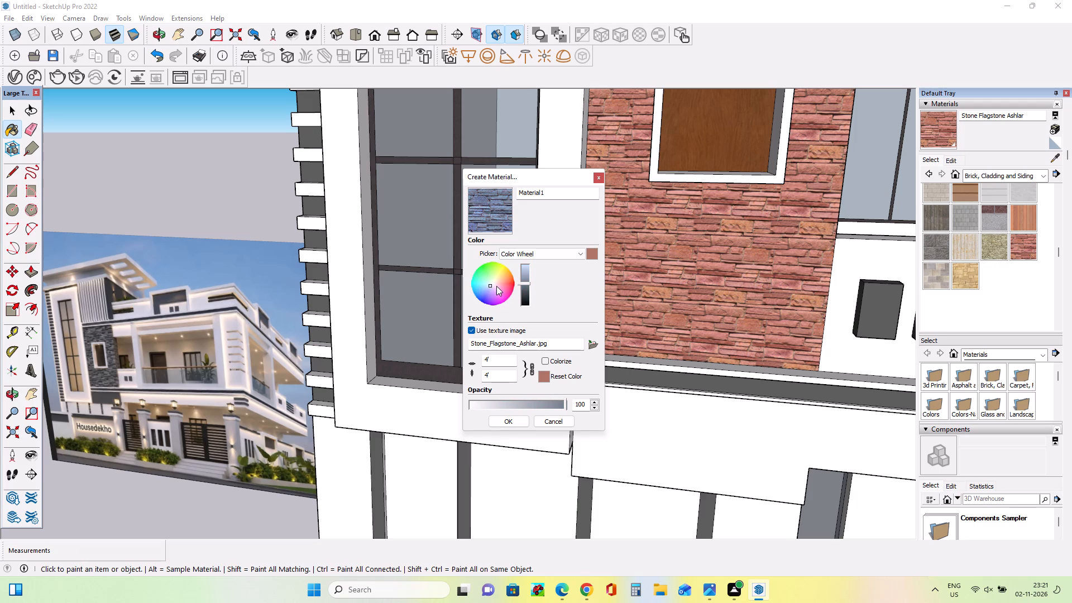
left_click(495, 285)
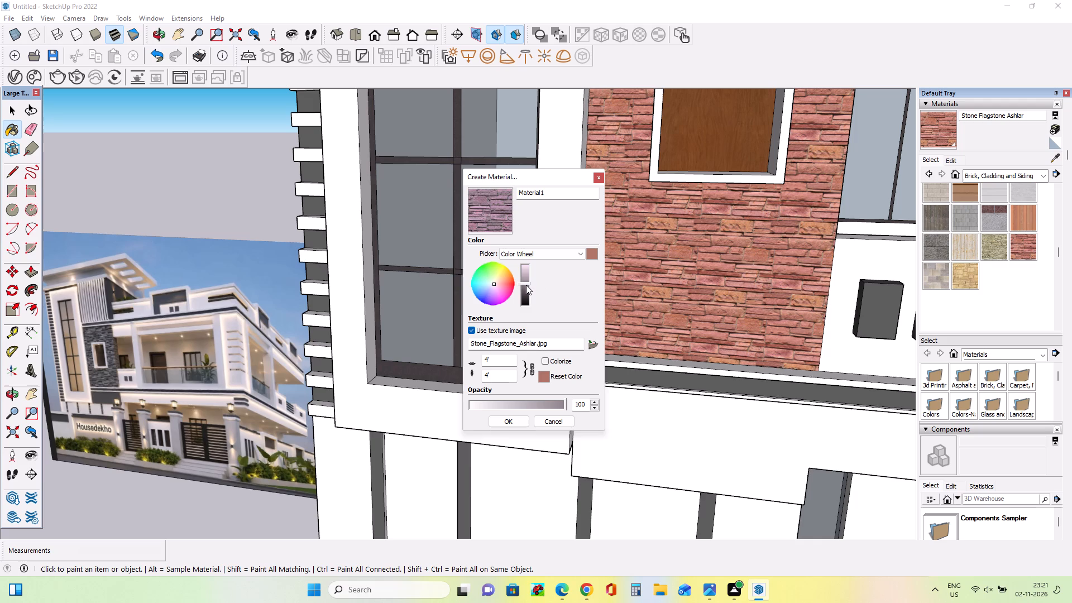
left_click_drag(526, 285, 525, 294)
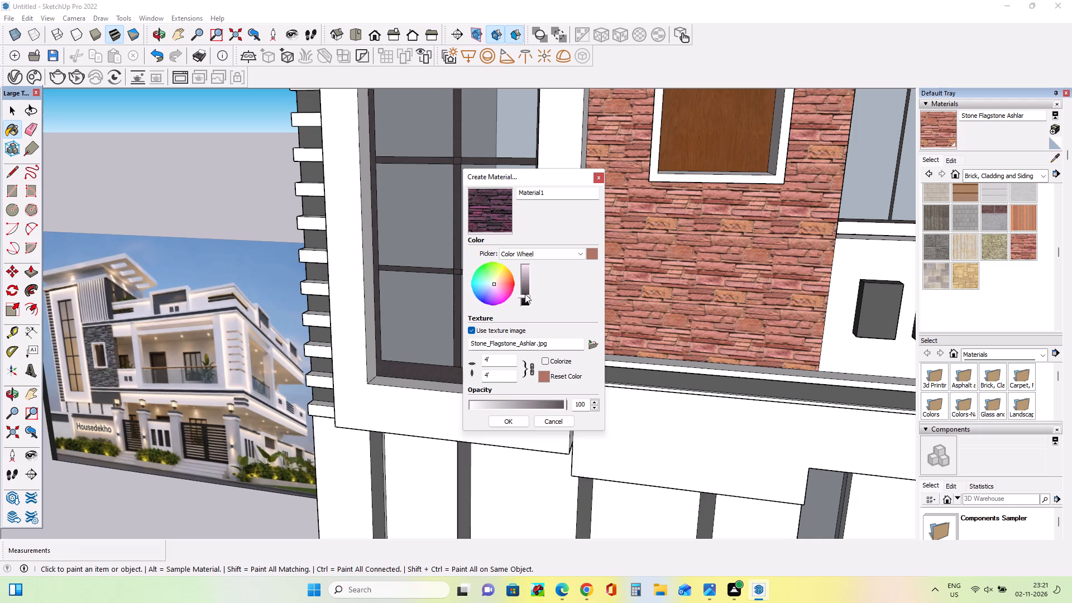
left_click_drag(525, 294, 525, 294)
scroll(438, 270, "down", 1)
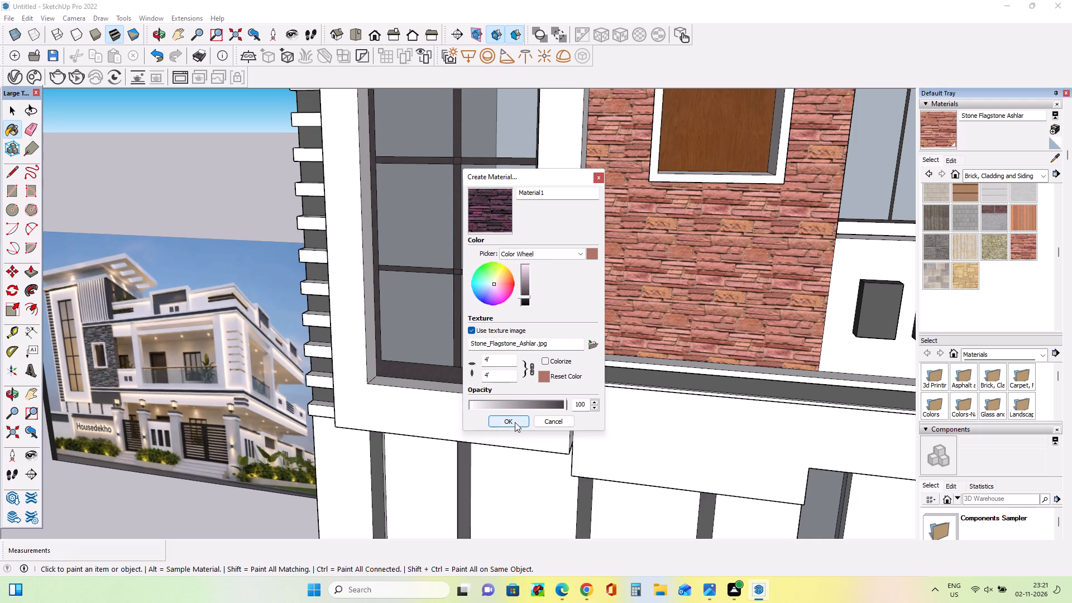
left_click(515, 422)
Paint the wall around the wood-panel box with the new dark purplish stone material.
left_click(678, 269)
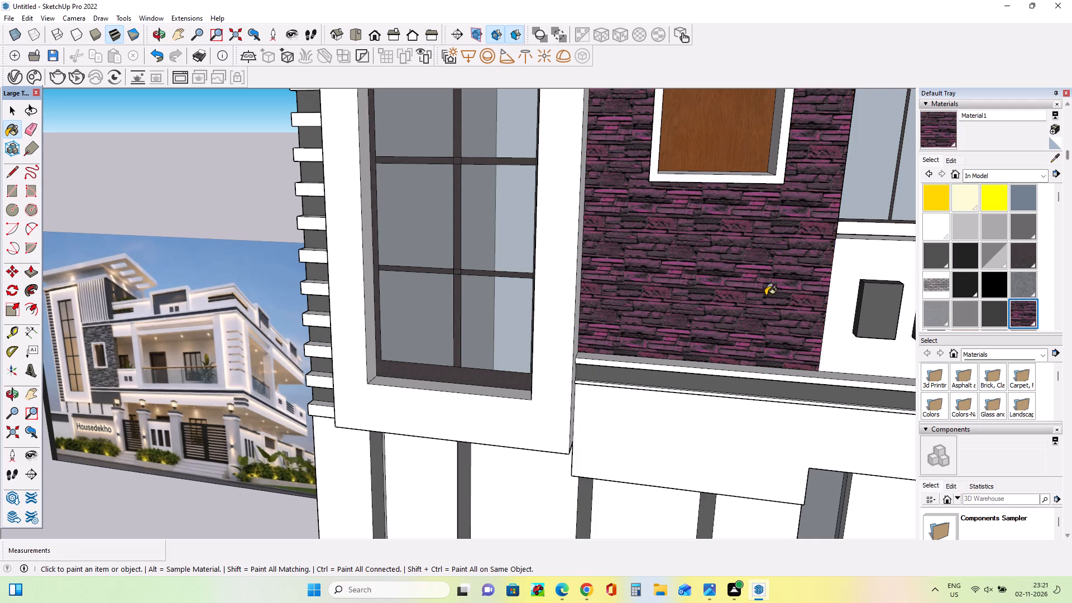
Create another material based on the dark stone one, with its texture image turned off and a plain dark purplish-gray color.
scroll(735, 292, "down", 8)
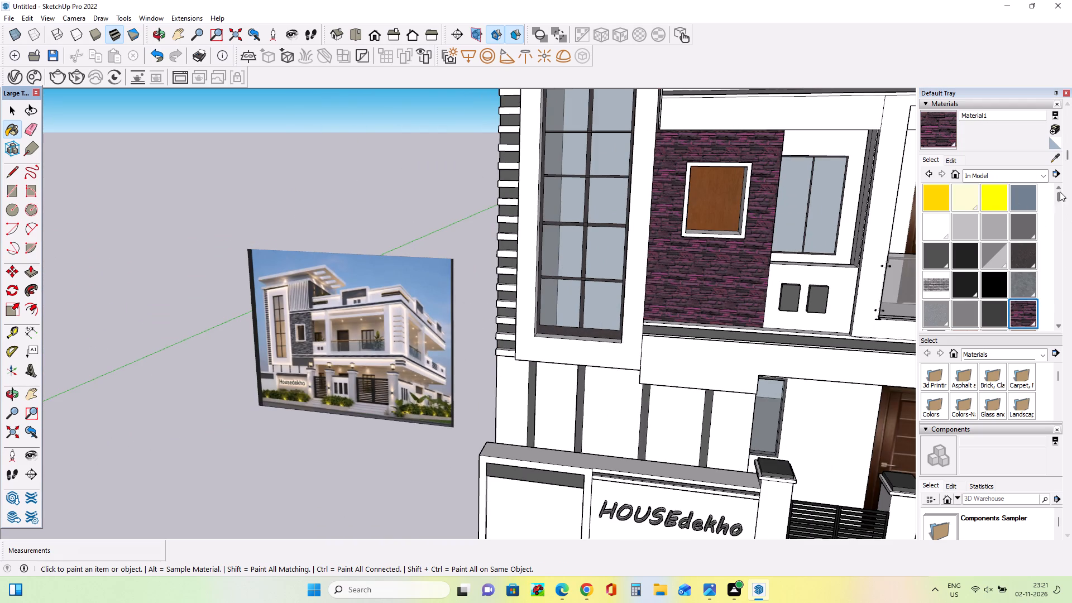
left_click(1053, 127)
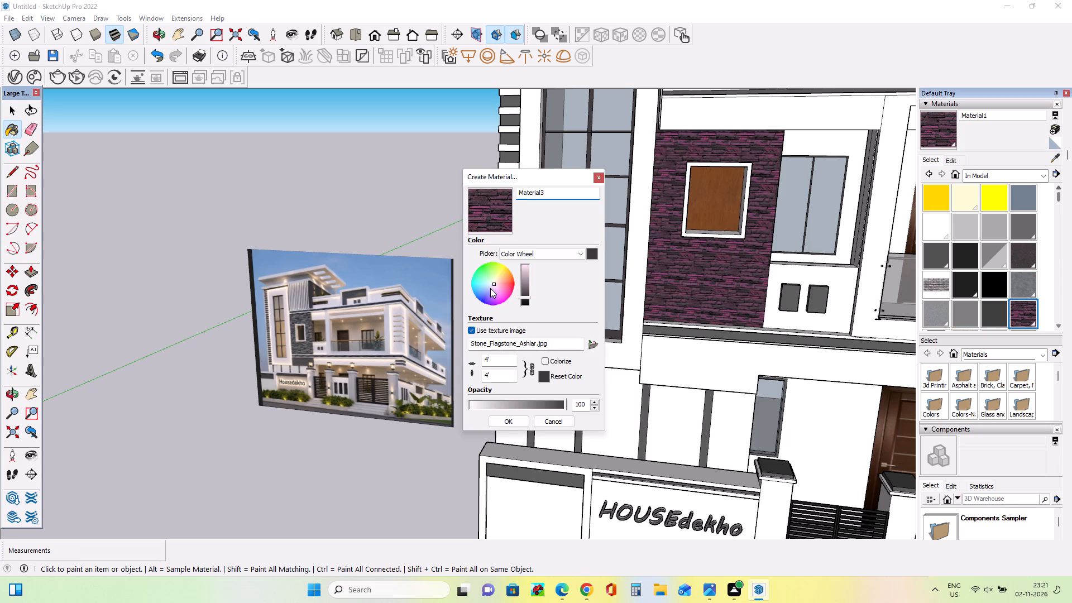
left_click(487, 288)
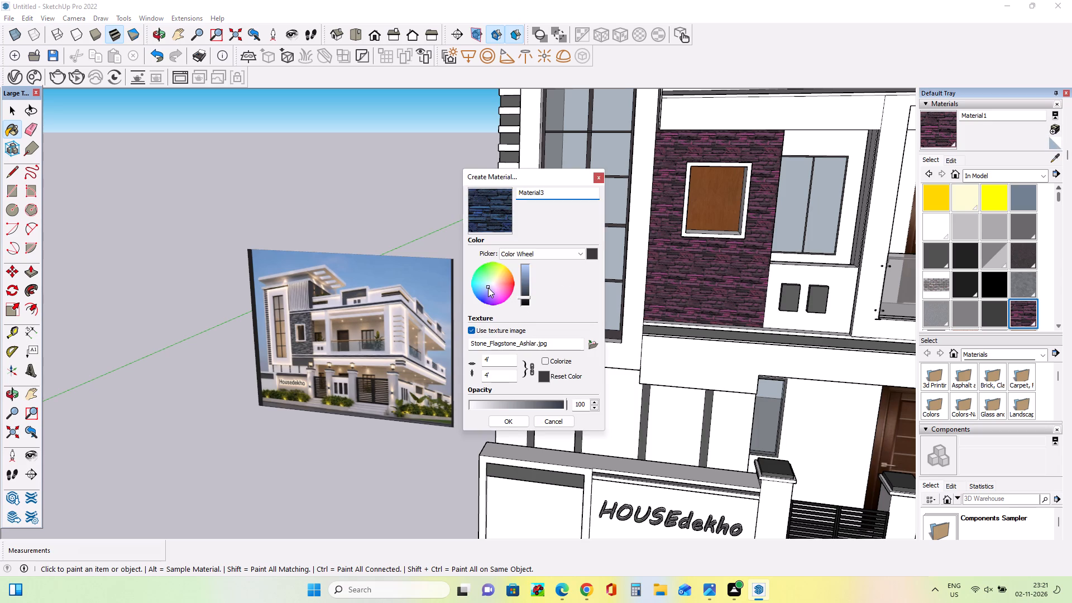
left_click(488, 288)
left_click(494, 290)
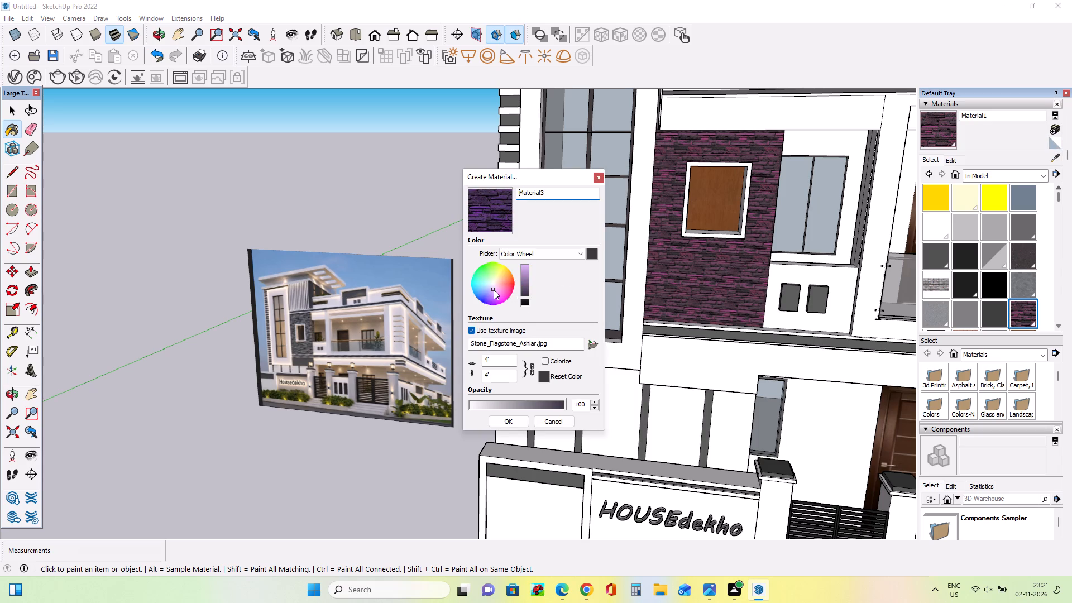
left_click(494, 290)
scroll(495, 286, "up", 1)
left_click(471, 328)
left_click(505, 343)
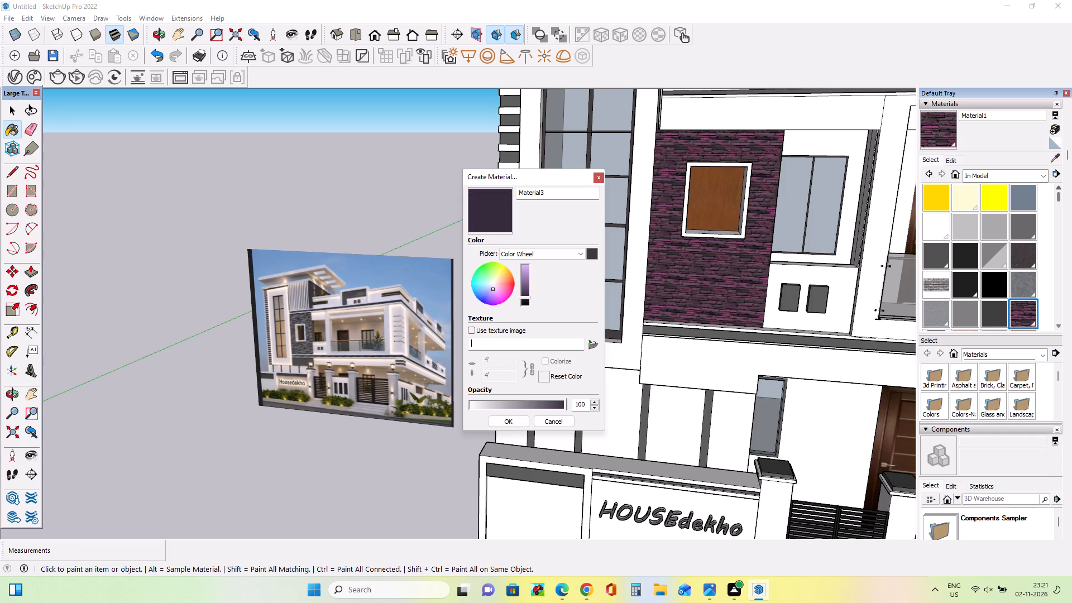
left_click(472, 332)
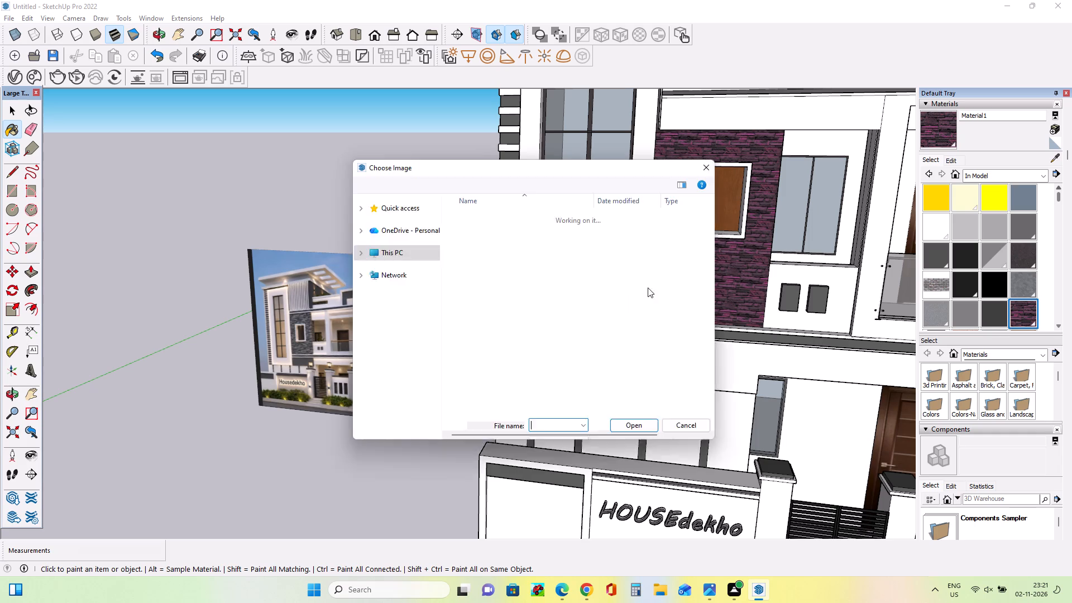
left_click(871, 161)
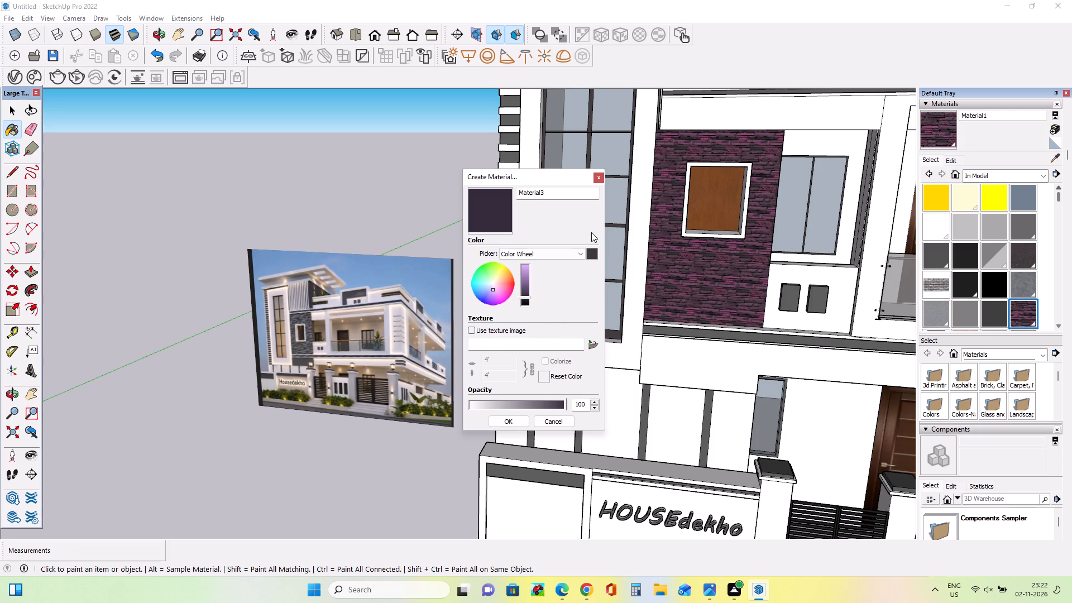
left_click(588, 255)
left_click(593, 253)
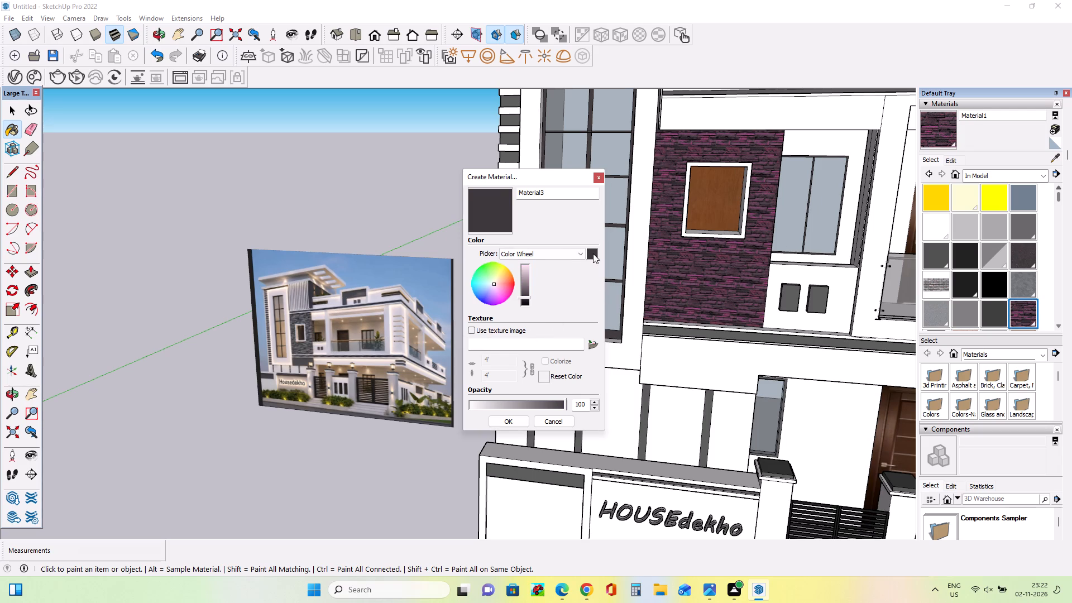
triple_click(593, 253)
left_click(511, 425)
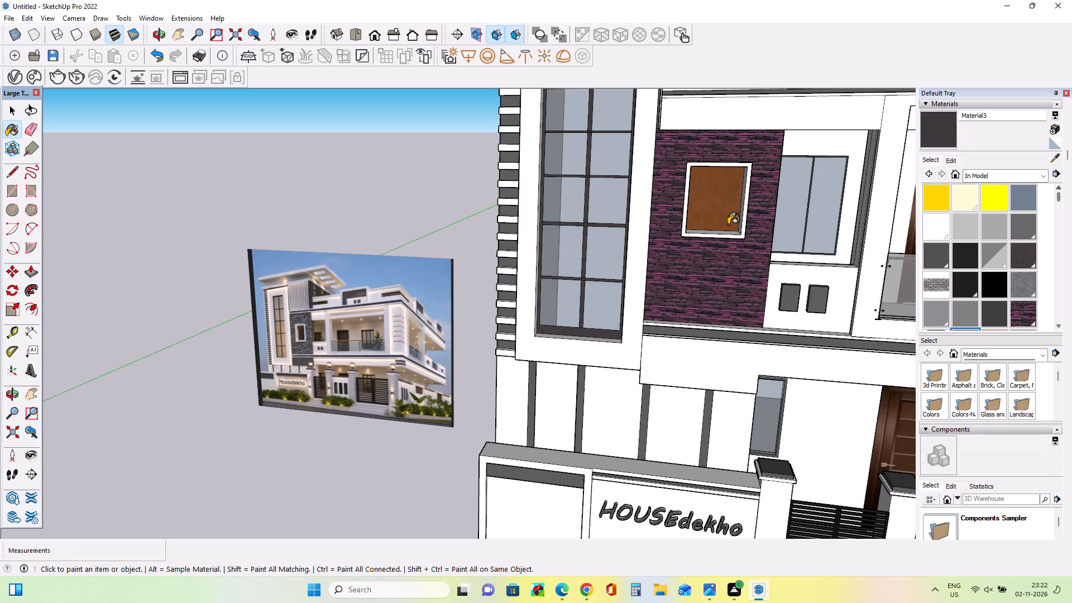
Paint the wall around the wood-panel box with the new untextured dark purplish-gray material.
left_click(701, 289)
middle_click_drag(703, 283, 704, 289)
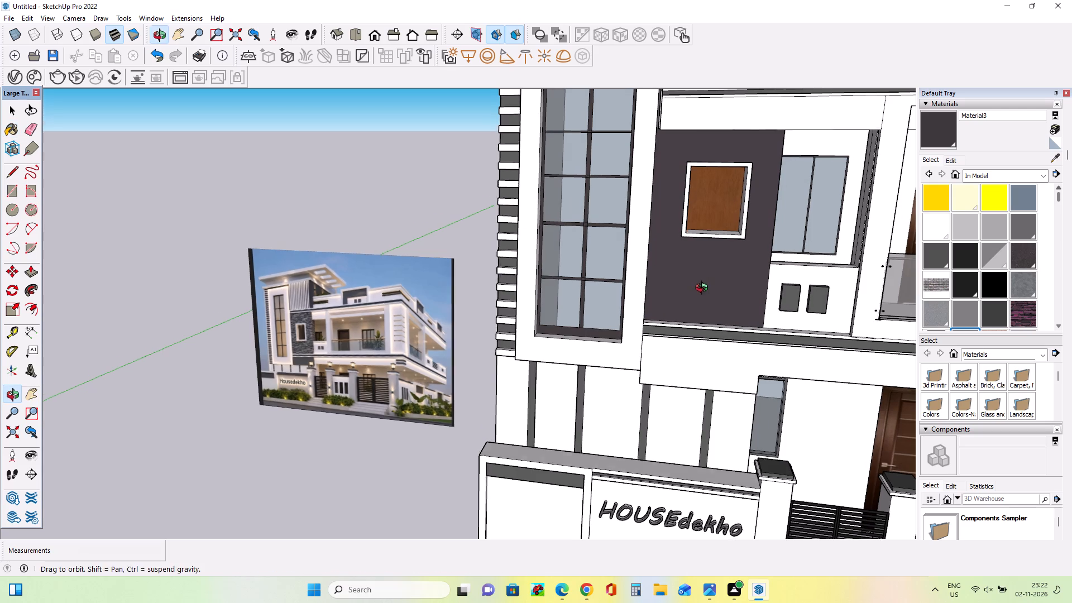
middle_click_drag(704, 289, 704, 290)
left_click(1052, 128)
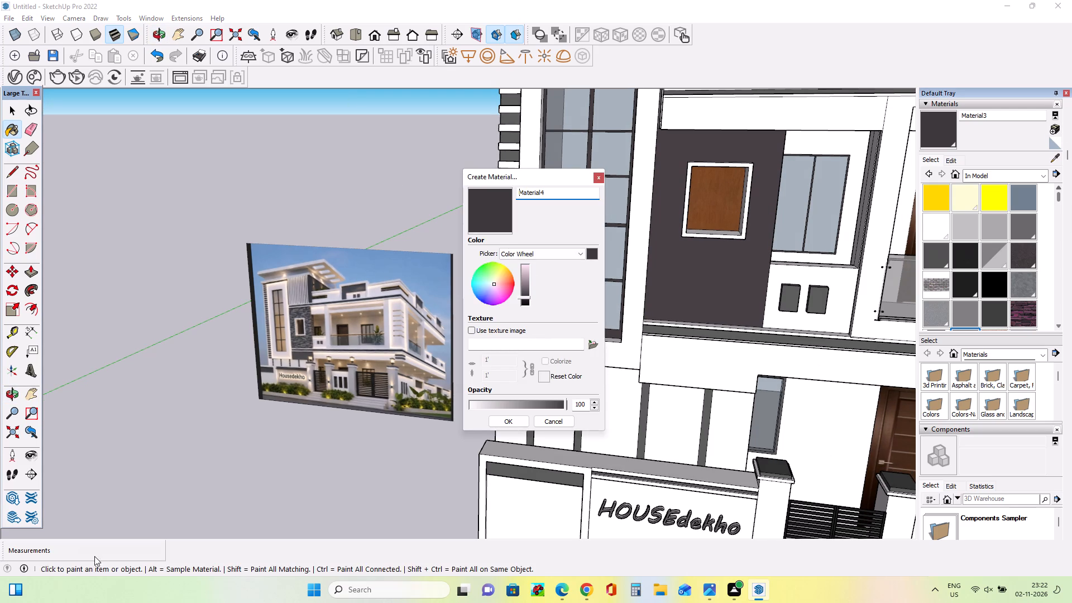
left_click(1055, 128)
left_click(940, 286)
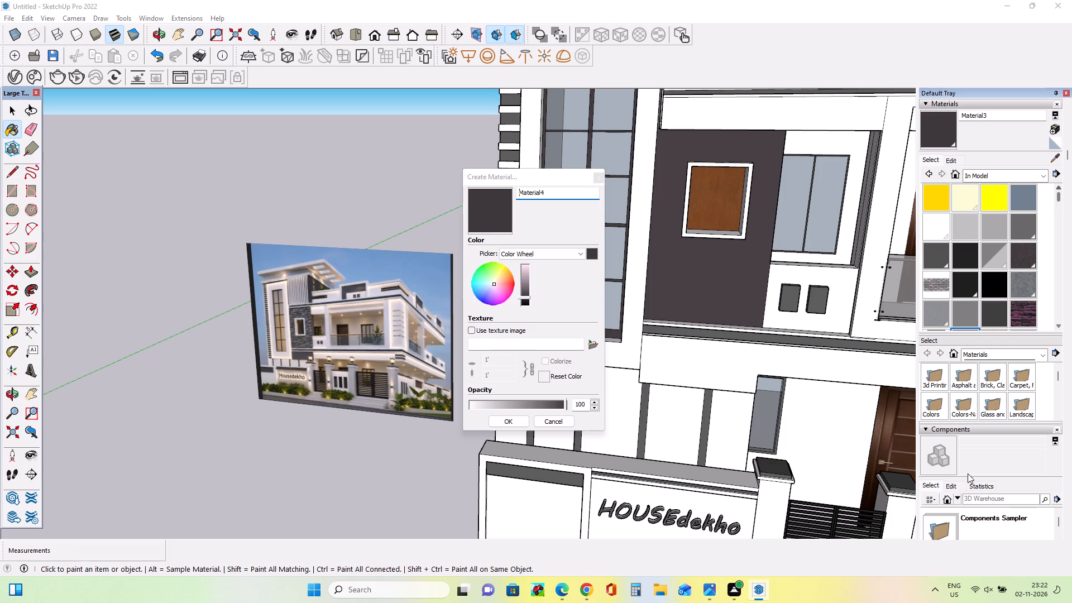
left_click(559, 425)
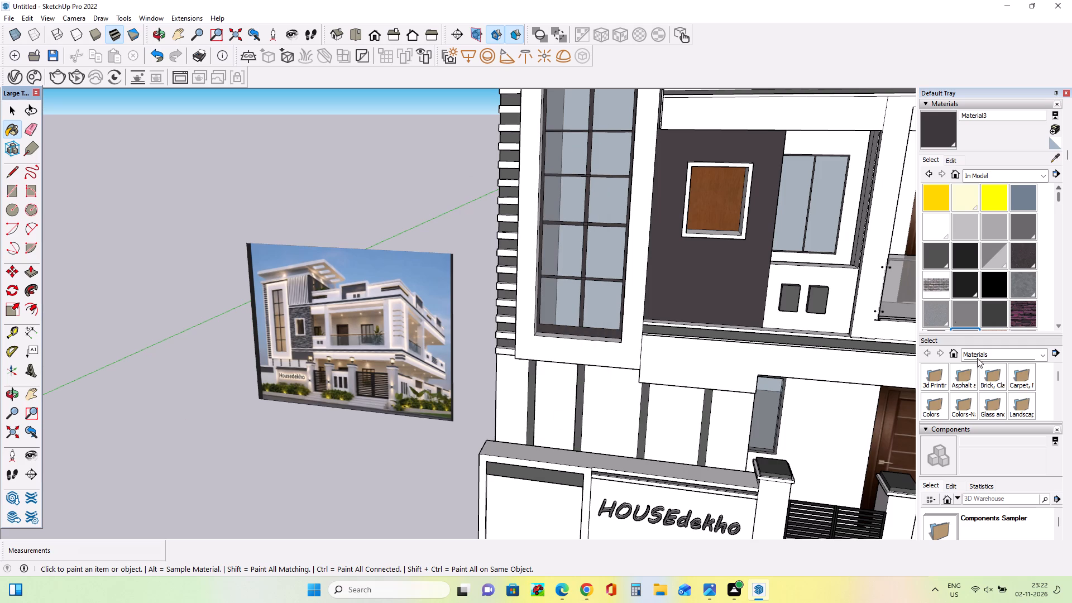
Paint the wall around the wood-panel box with the Brick Tumbled material.
left_click(939, 281)
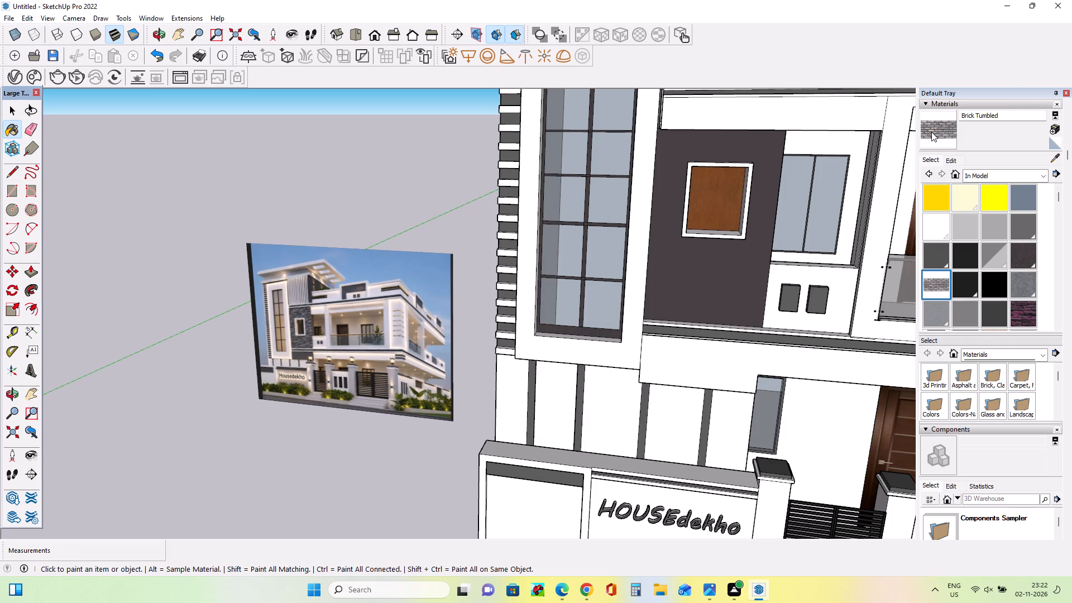
left_click(931, 132)
left_click(741, 257)
left_click(718, 285)
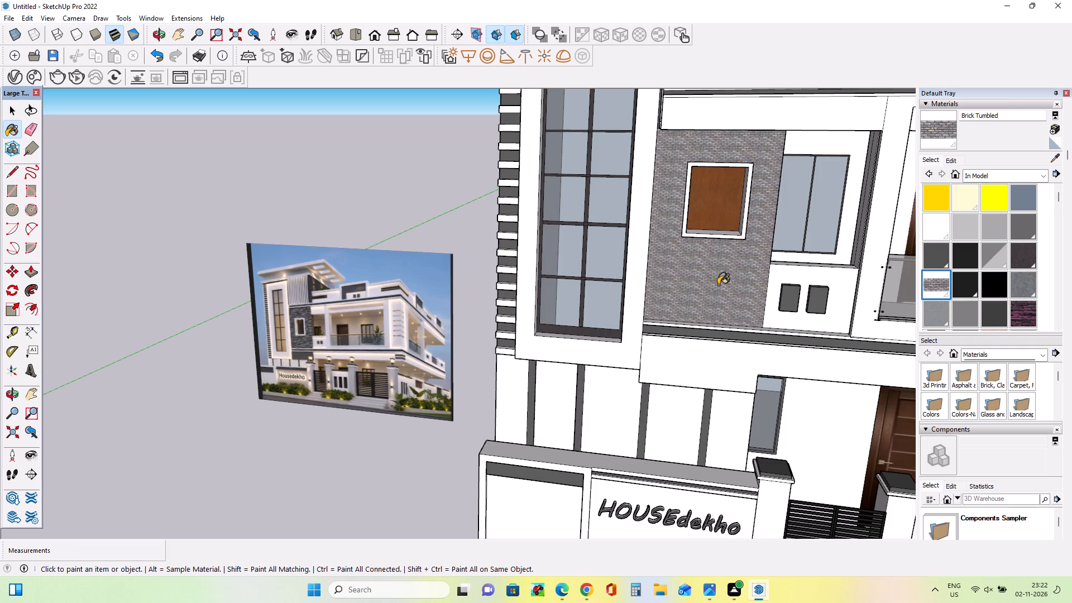
Examine the brick-painted wall up close and compare it with the stone cladding in the reference photo.
middle_click_drag(763, 289, 753, 253)
scroll(740, 269, "up", 5)
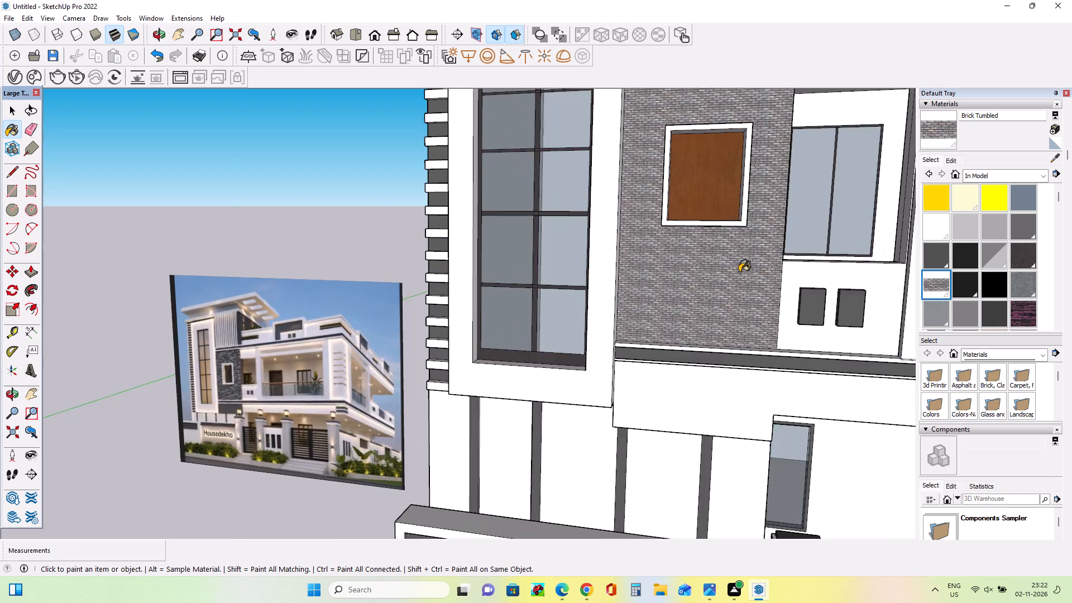
scroll(739, 272, "up", 9)
scroll(741, 276, "down", 15)
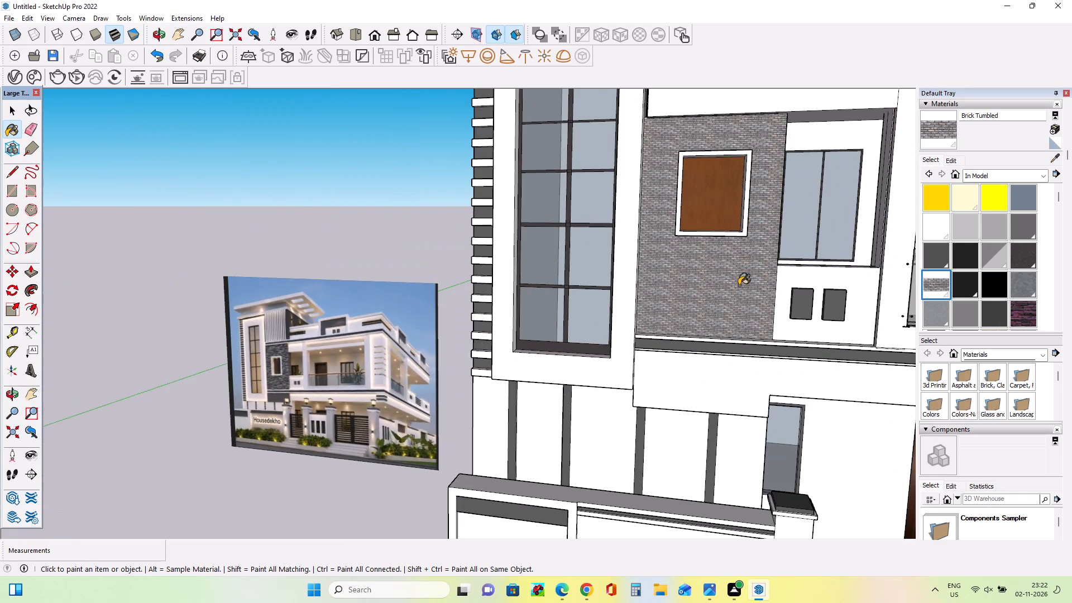
scroll(234, 358, "up", 19)
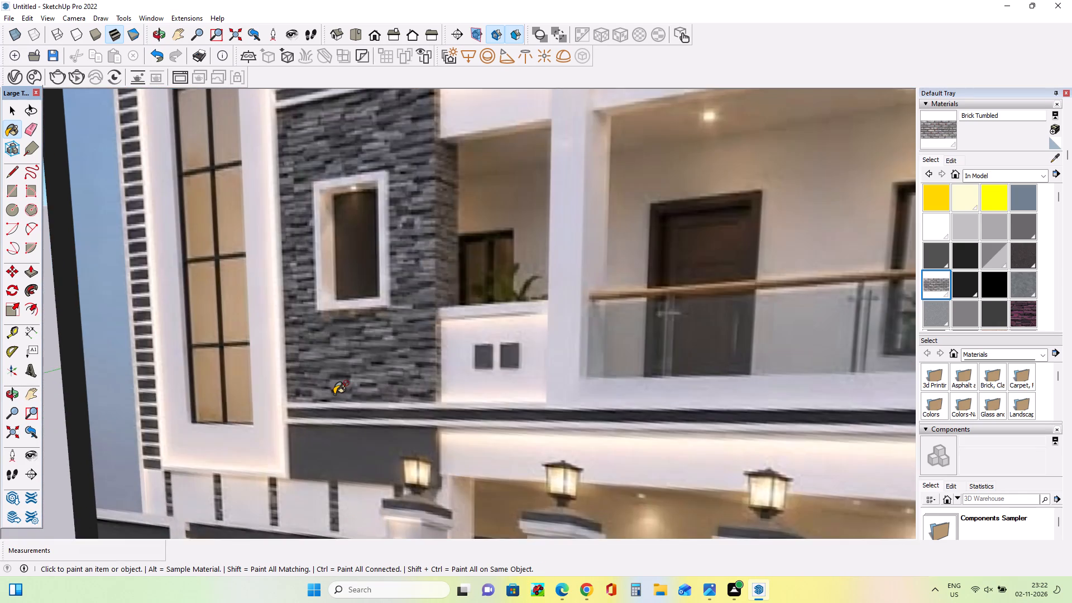
scroll(336, 394, "down", 20)
scroll(336, 394, "down", 5)
middle_click_drag(553, 383, 528, 416)
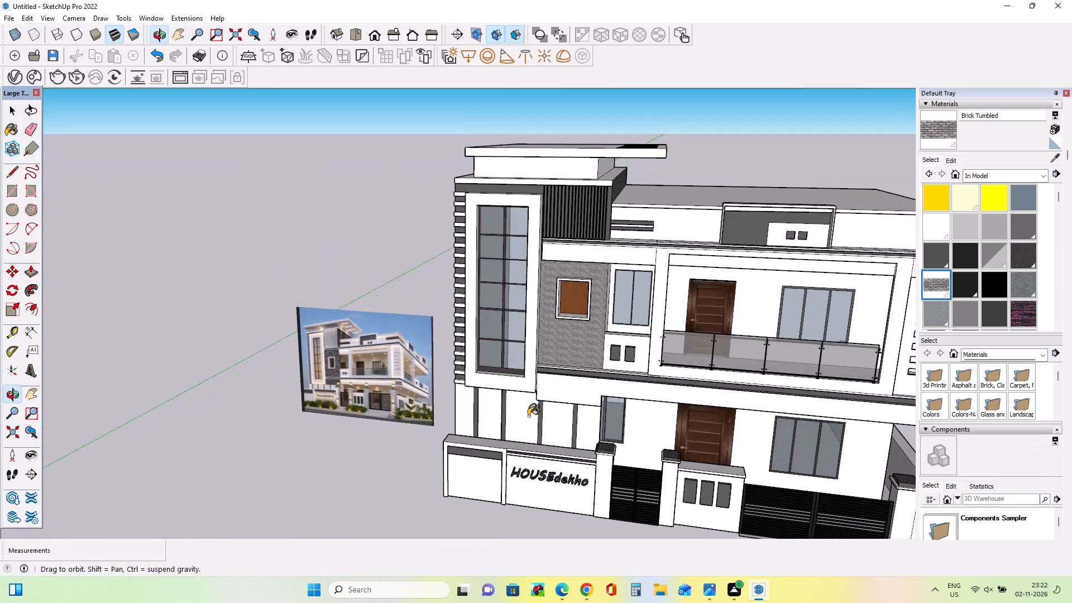
middle_click_drag(528, 416, 561, 415)
scroll(311, 367, "up", 14)
scroll(308, 370, "down", 12)
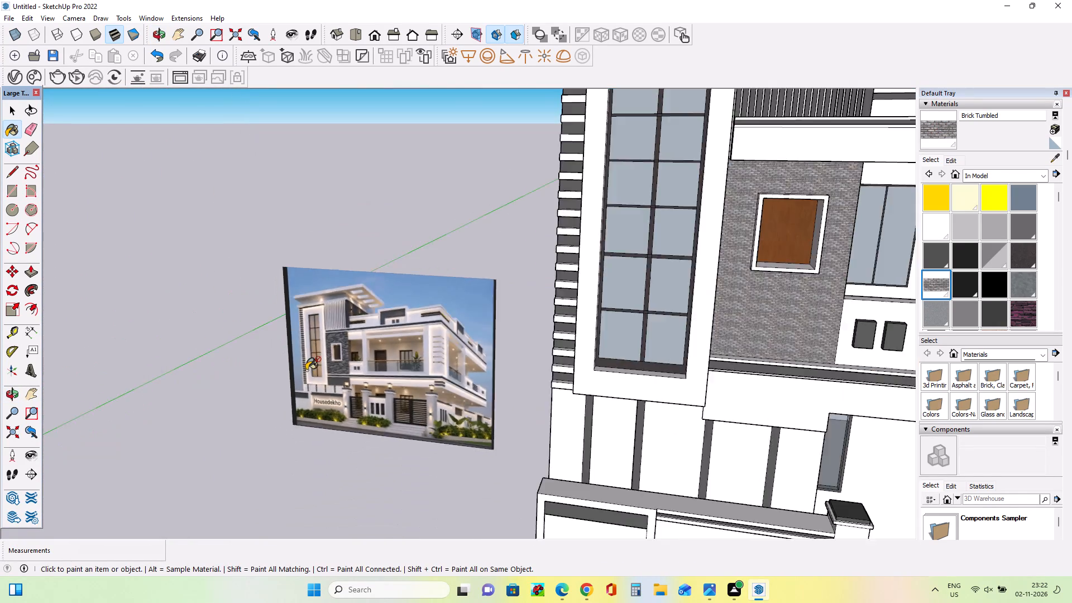
scroll(308, 370, "down", 5)
middle_click_drag(375, 371, 444, 276)
scroll(444, 276, "down", 1)
scroll(524, 389, "up", 5)
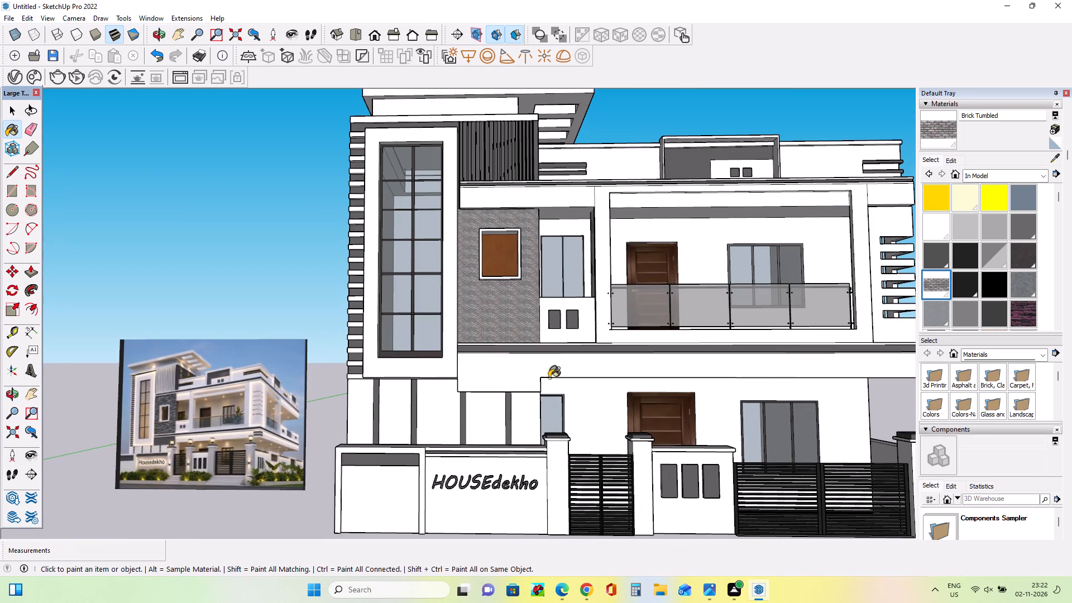
Create a new material based on Brick Tumbled with its texture width set to 8'.
left_click(13, 170)
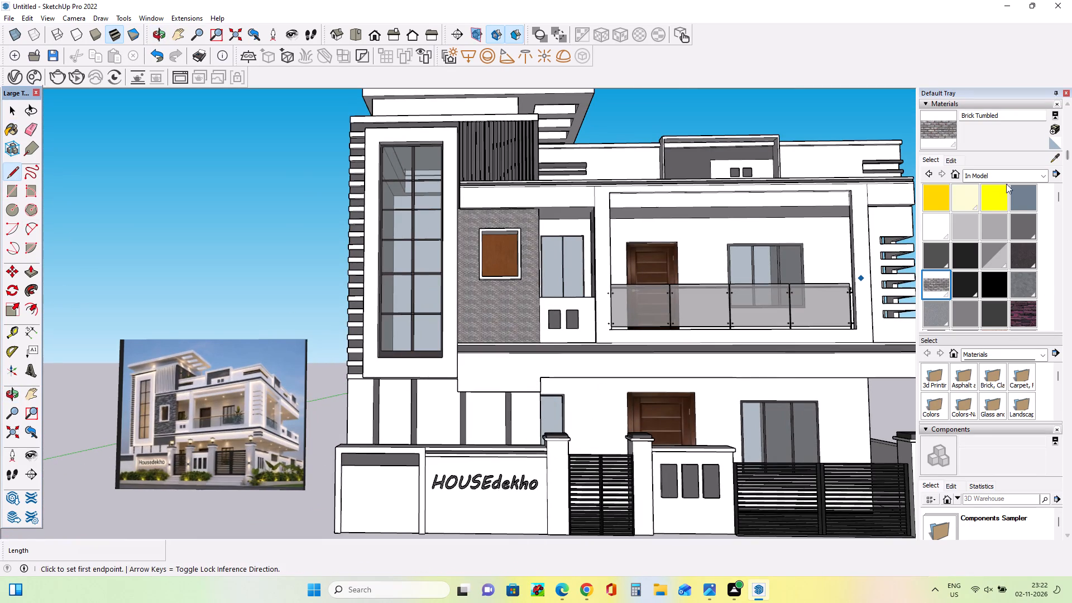
left_click(1058, 132)
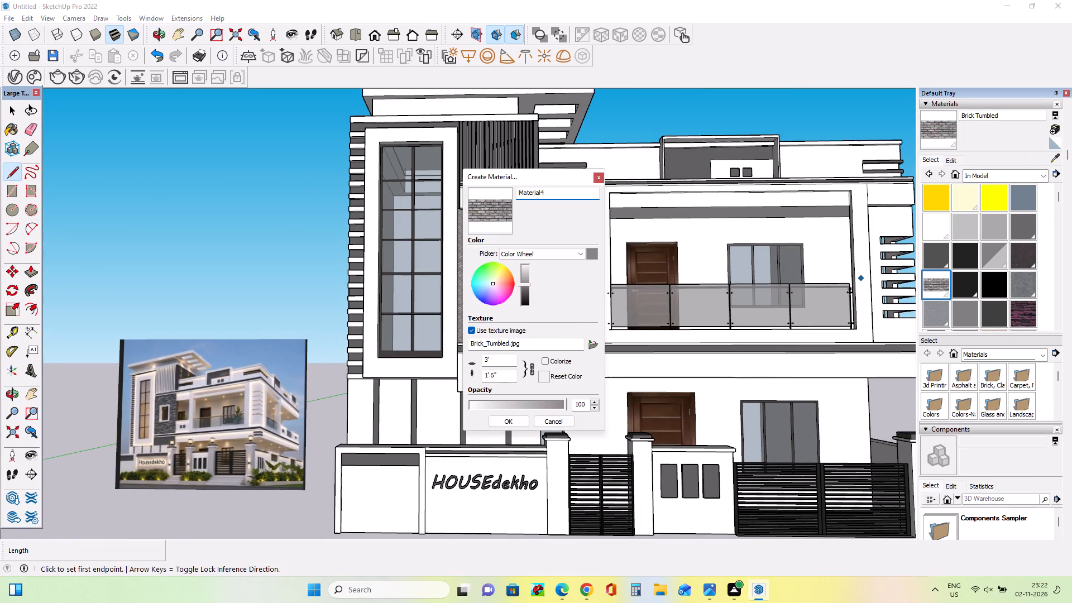
left_click(500, 356)
key("Delete")
key("BackSpace")
key("BackSpace")
key("BackSpace")
type("8'")
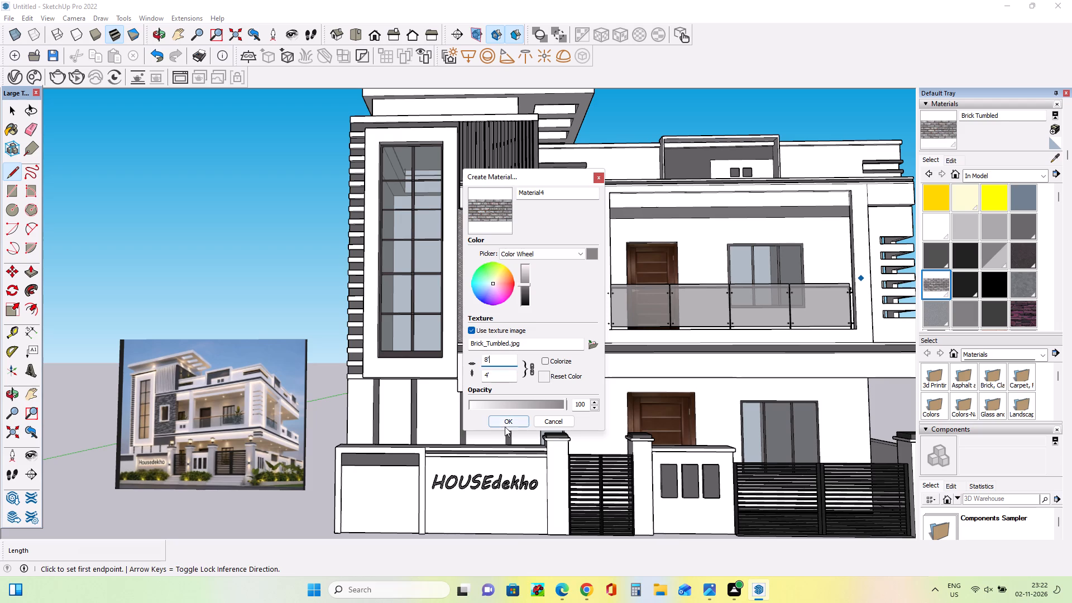
left_click(507, 425)
Paint the wall around the wood-panel box with the new enlarged brick material.
left_click(518, 290)
Examine the enlarged brick texture on the whole front elevation beside the reference photo.
middle_click_drag(505, 347, 513, 377)
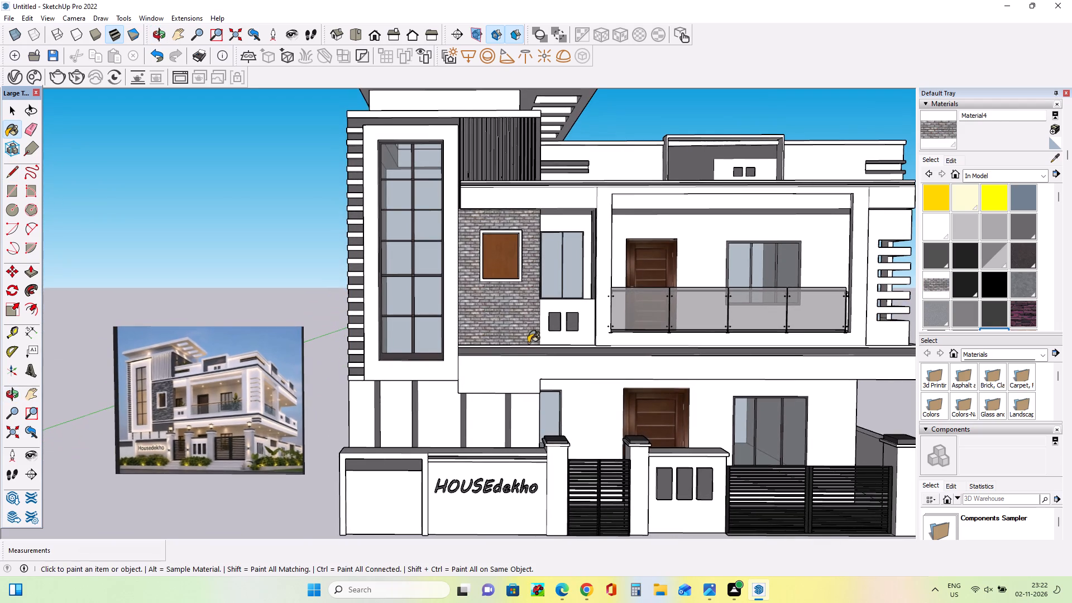
scroll(547, 337, "down", 4)
middle_click_drag(711, 348, 711, 353)
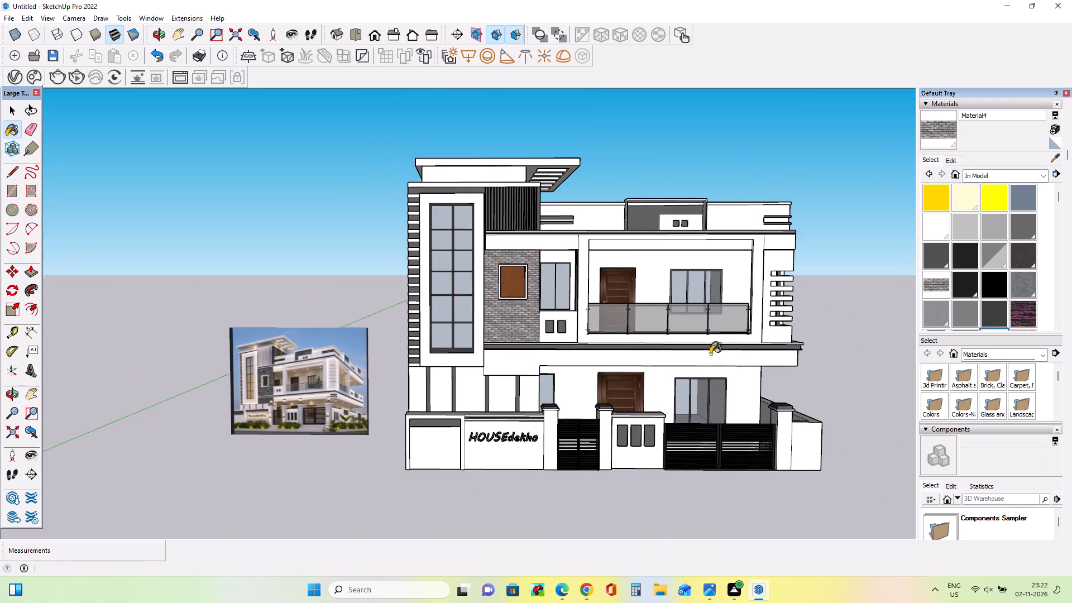
scroll(708, 346, "up", 3)
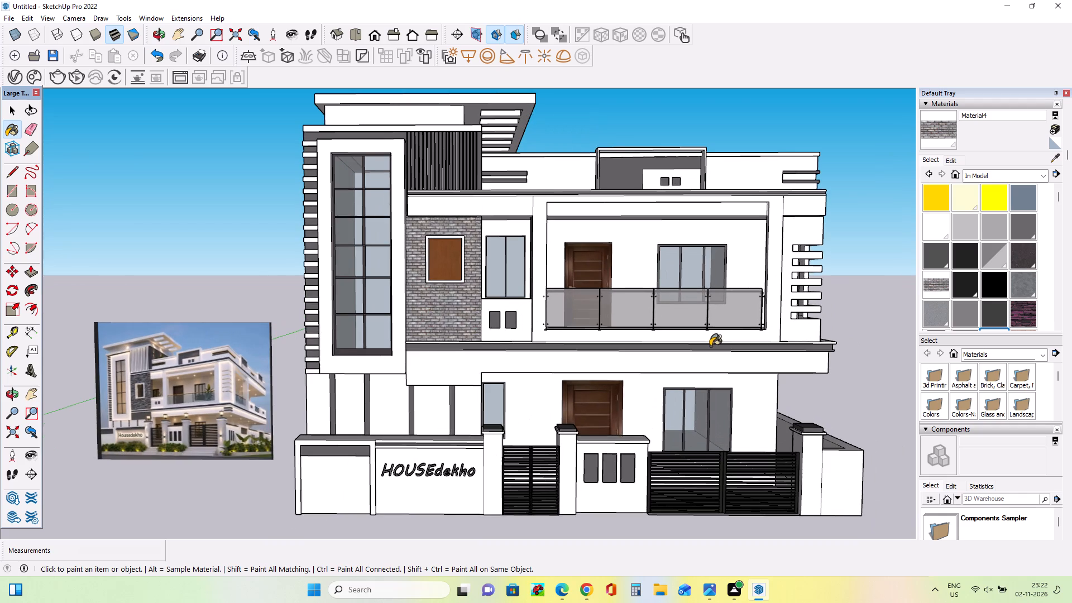
scroll(710, 346, "down", 1)
middle_click_drag(711, 348, 713, 357)
middle_click_drag(473, 381, 475, 381)
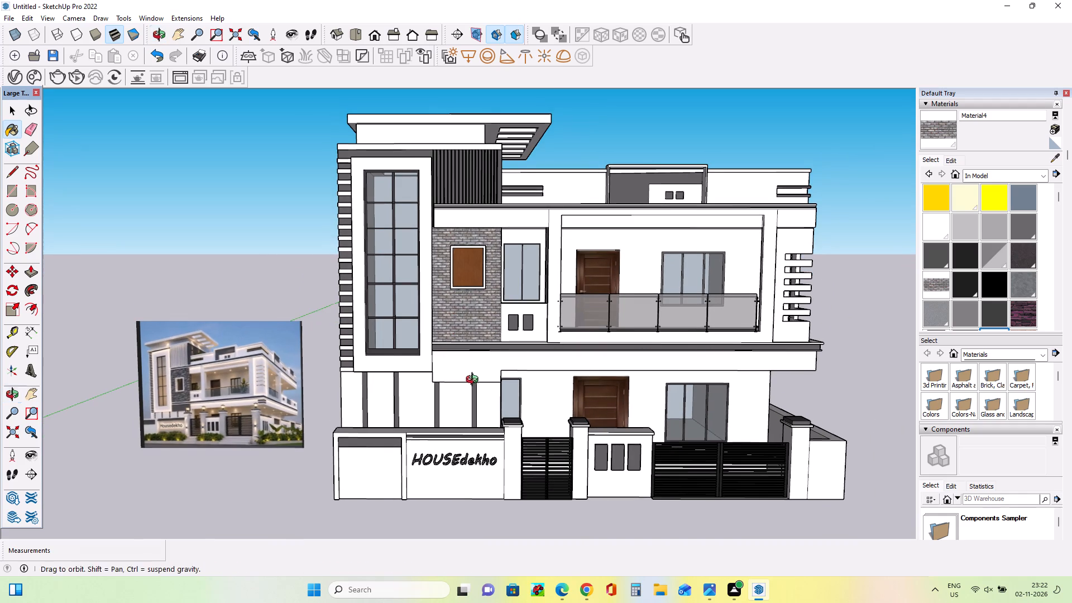
middle_click_drag(475, 381, 479, 385)
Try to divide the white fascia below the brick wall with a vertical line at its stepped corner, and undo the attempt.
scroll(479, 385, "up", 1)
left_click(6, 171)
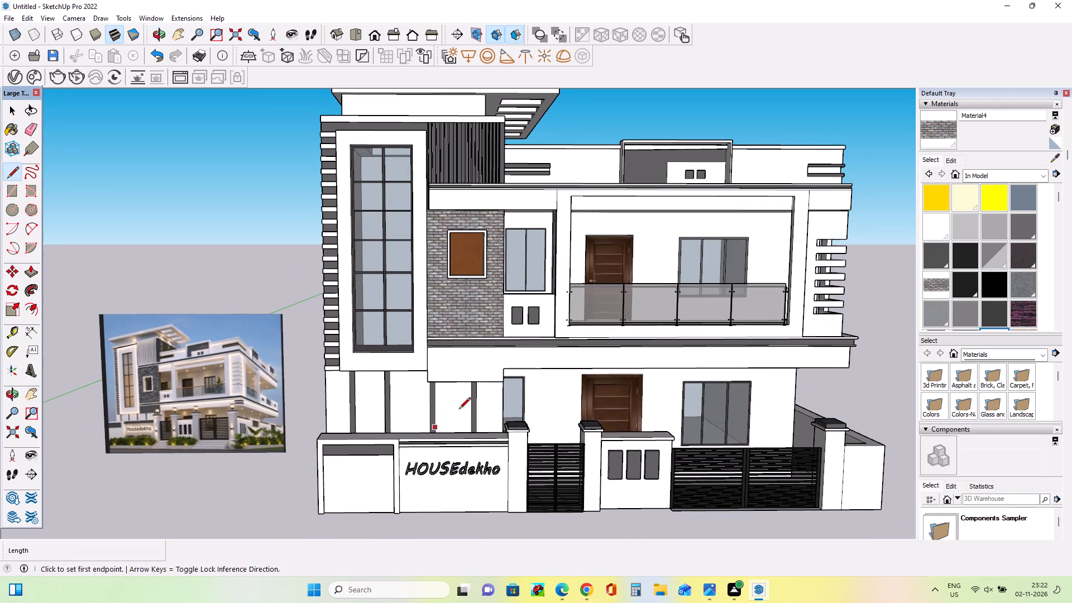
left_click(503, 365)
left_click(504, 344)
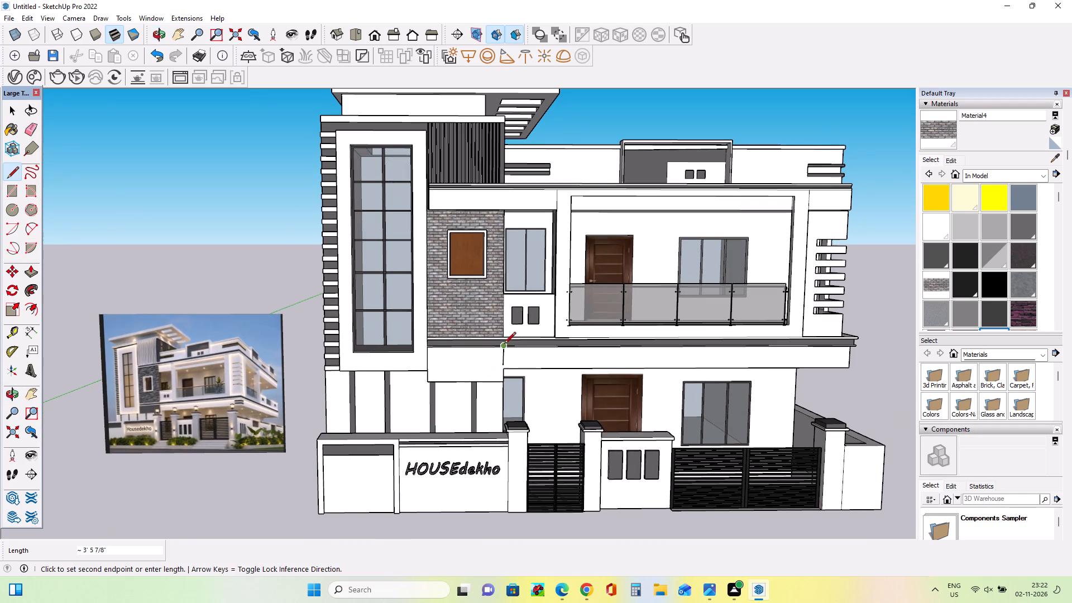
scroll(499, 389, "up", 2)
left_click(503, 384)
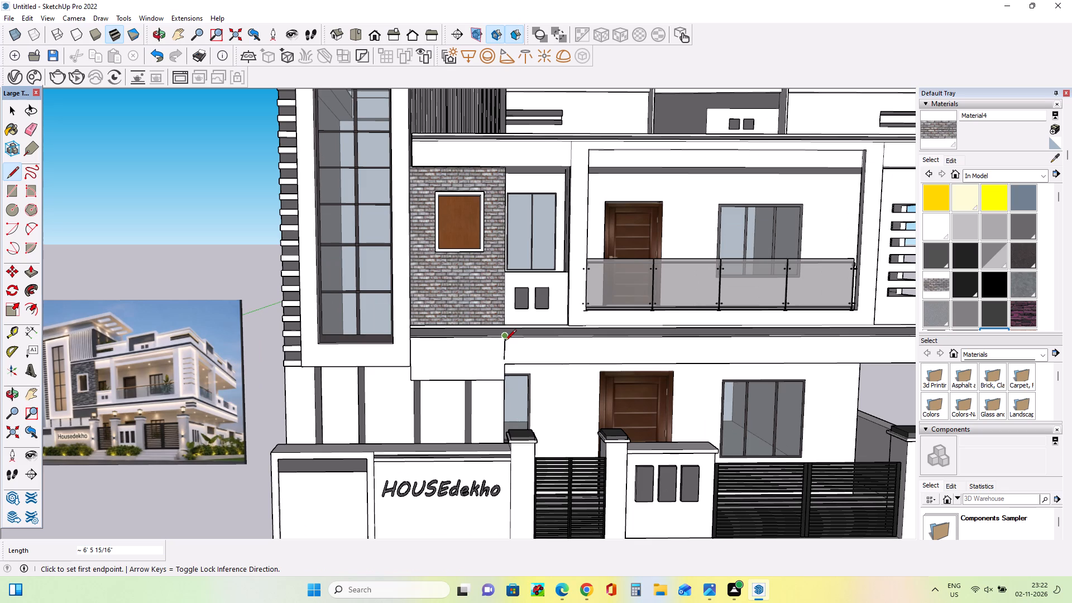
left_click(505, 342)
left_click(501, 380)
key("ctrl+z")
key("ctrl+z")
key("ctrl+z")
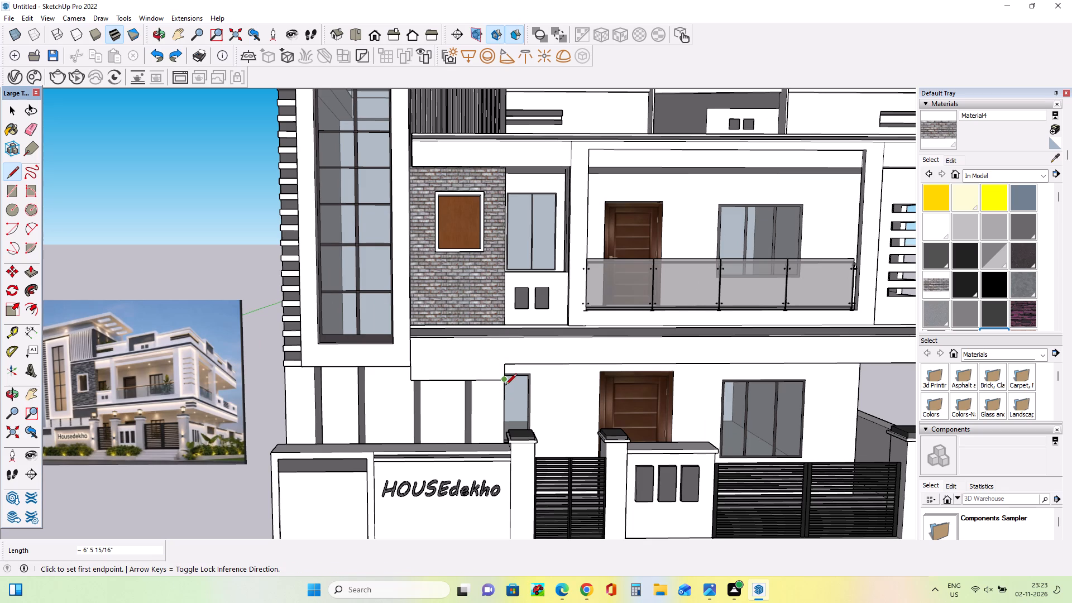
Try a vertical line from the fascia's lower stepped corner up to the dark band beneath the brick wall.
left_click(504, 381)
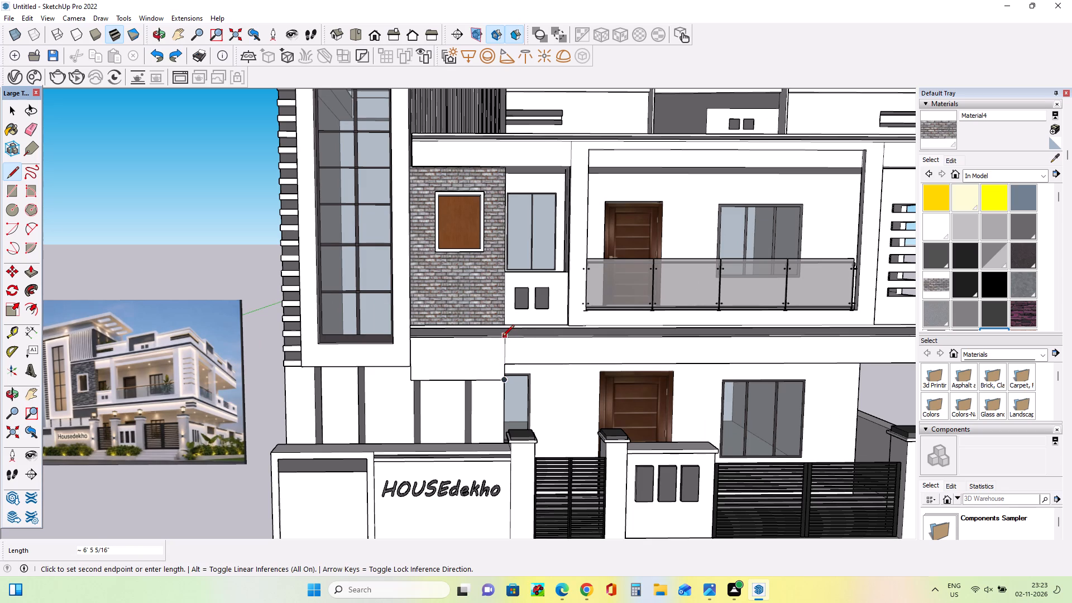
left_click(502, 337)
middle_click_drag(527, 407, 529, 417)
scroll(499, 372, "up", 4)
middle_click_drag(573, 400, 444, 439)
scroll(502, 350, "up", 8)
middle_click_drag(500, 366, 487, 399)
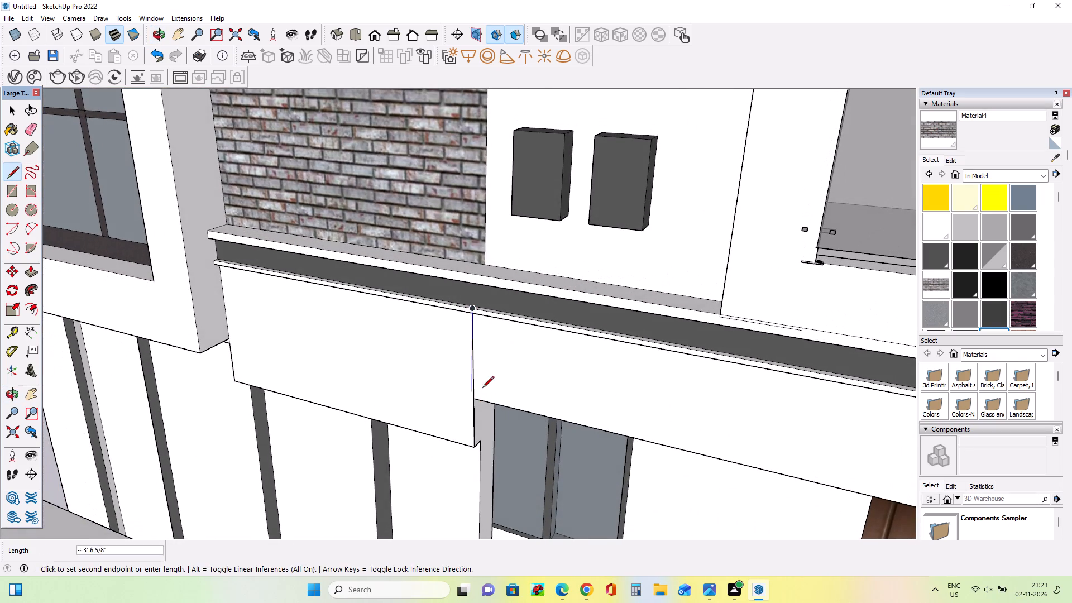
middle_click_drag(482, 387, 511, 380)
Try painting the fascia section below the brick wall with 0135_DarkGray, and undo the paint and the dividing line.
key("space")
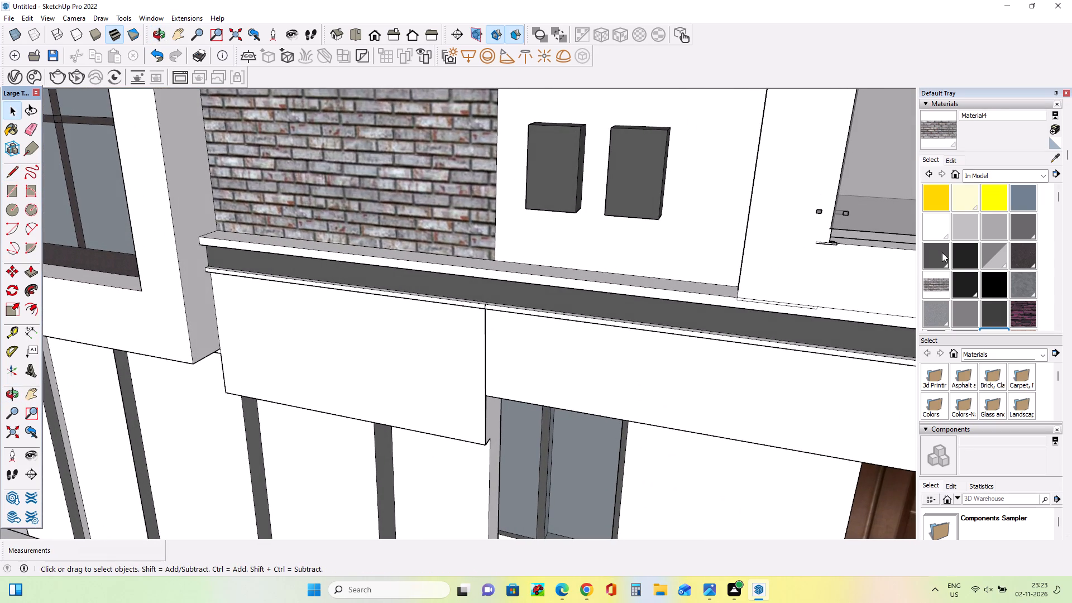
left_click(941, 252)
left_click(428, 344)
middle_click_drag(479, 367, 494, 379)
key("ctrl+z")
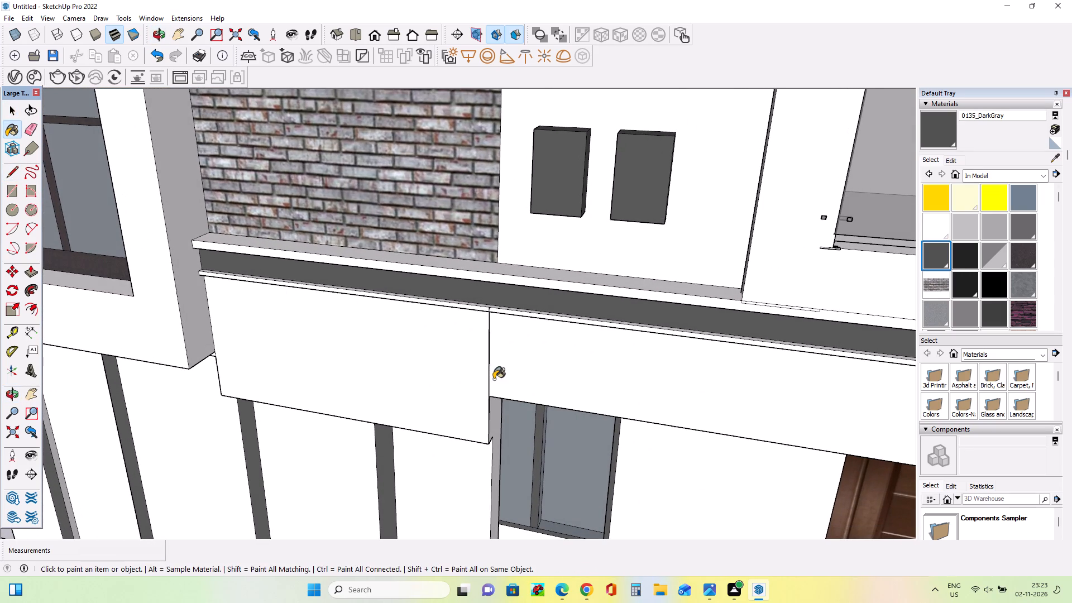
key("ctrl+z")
Draw a dividing line about 3' 11" long from the fascia's inner stepped corner up to the trim under the dark band.
middle_click_drag(508, 410, 502, 348)
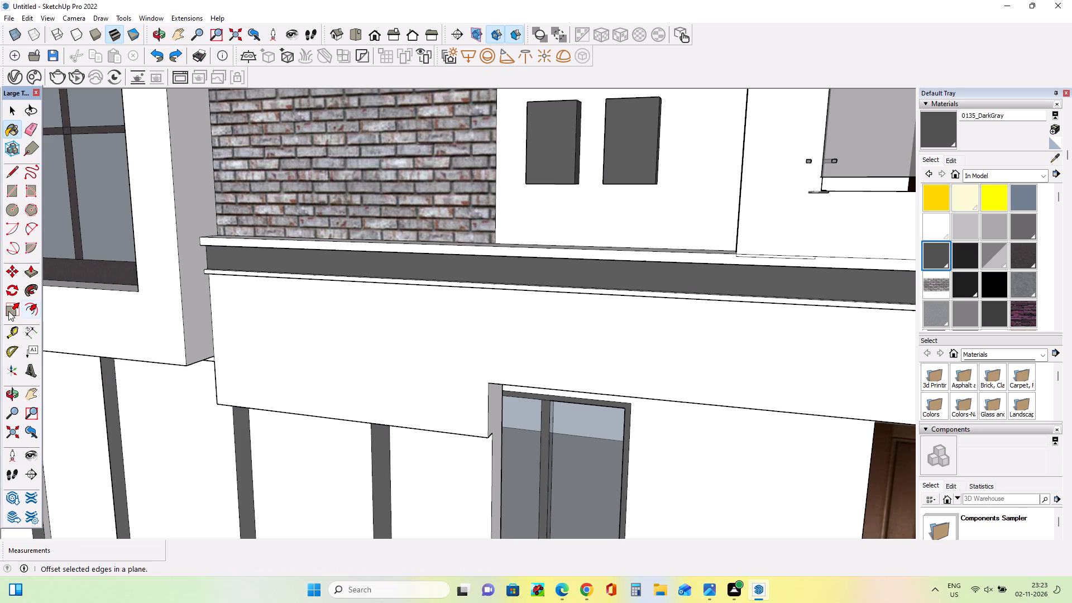
left_click(15, 170)
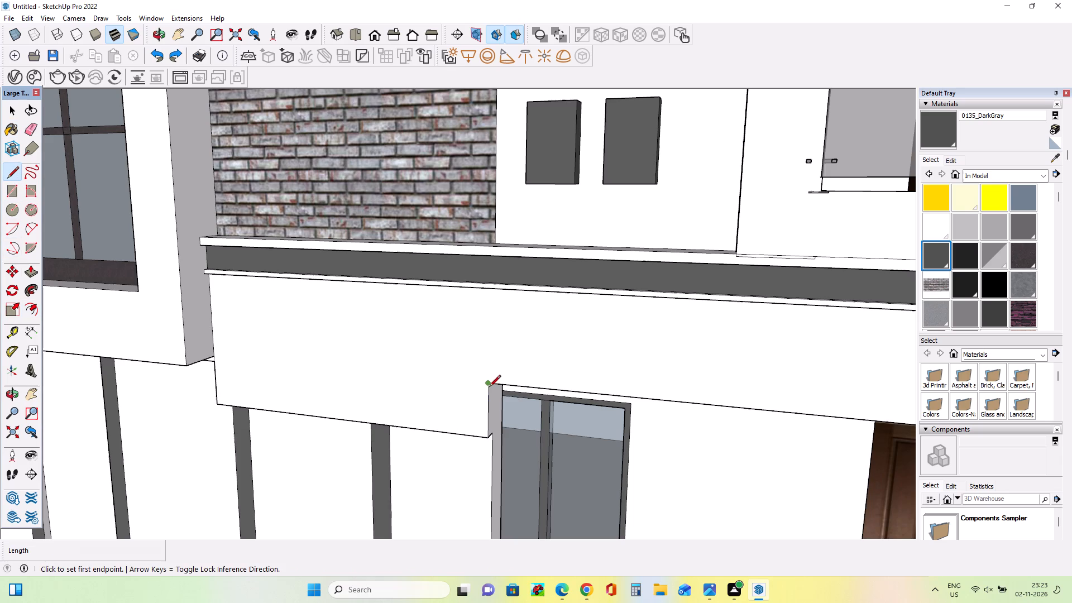
left_click(489, 385)
middle_click_drag(488, 322, 586, 113)
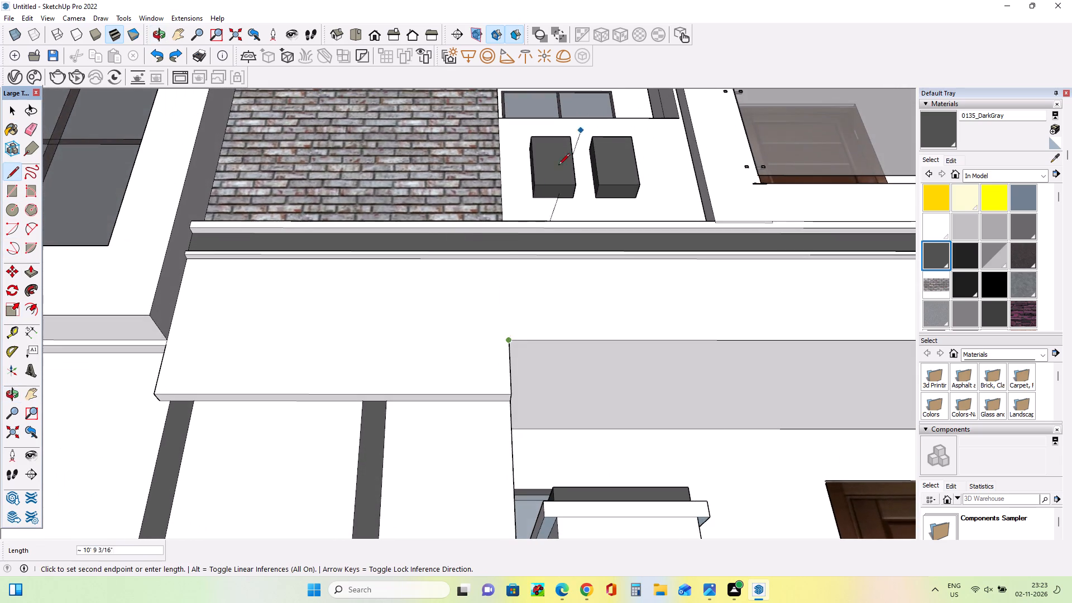
left_click(506, 262)
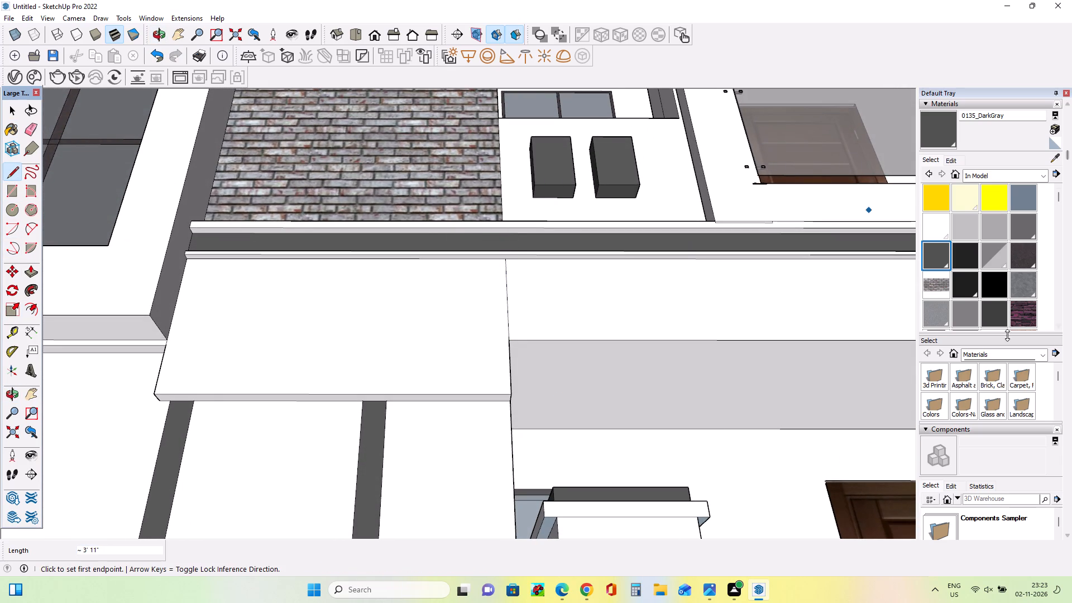
Paint the separated fascia section below the brick wall with 0135_DarkGray and check it against the reference photo.
left_click(945, 251)
left_click(427, 289)
middle_click_drag(472, 329, 425, 422)
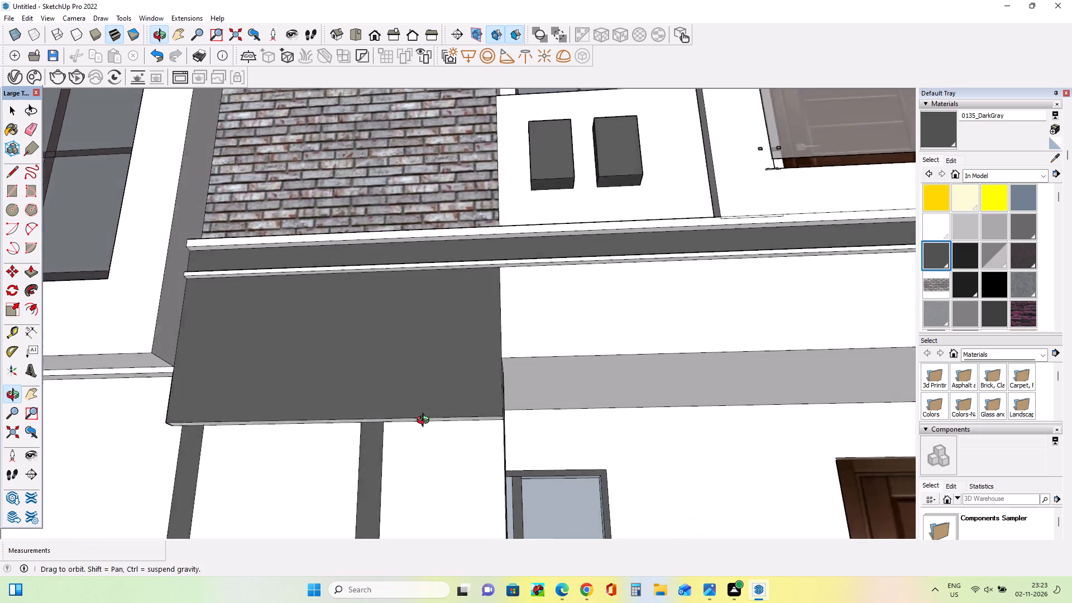
middle_click_drag(425, 422, 421, 437)
scroll(420, 439, "down", 14)
scroll(500, 396, "up", 1)
scroll(500, 396, "down", 6)
middle_click_drag(525, 436, 535, 466)
scroll(564, 463, "up", 2)
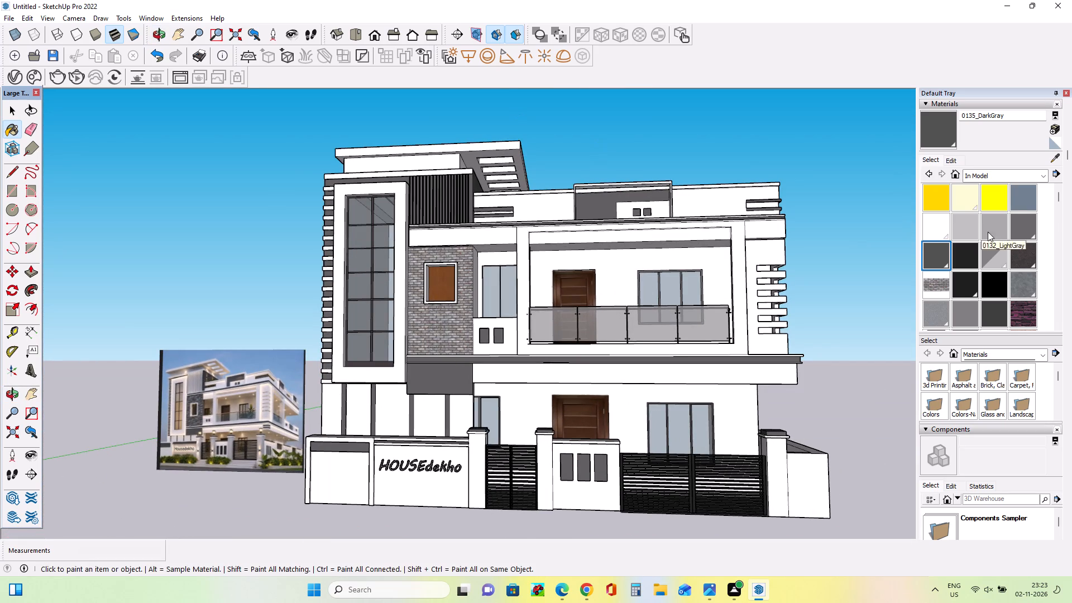
scroll(988, 232, "down", 1)
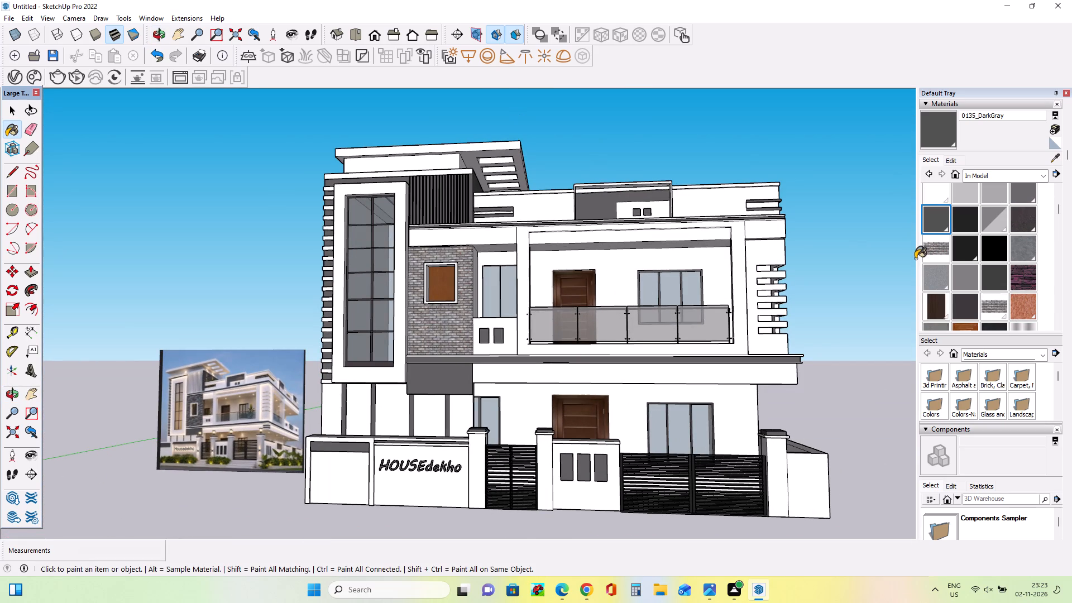
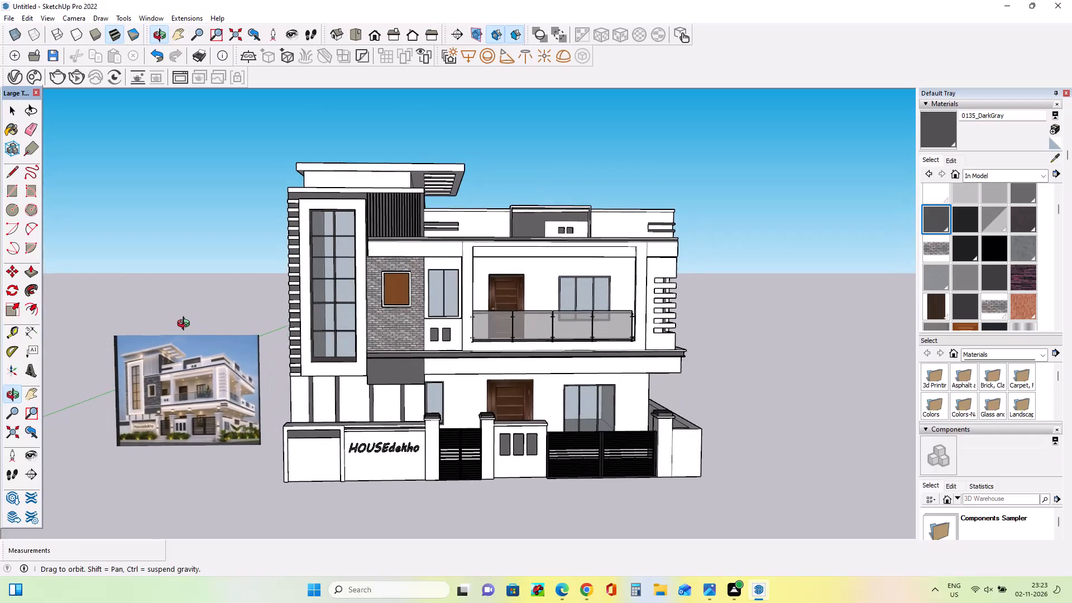
Compare the reference photo with the modelled house facade, examining the corner and fascia details above the gate.
scroll(189, 327, "up", 1)
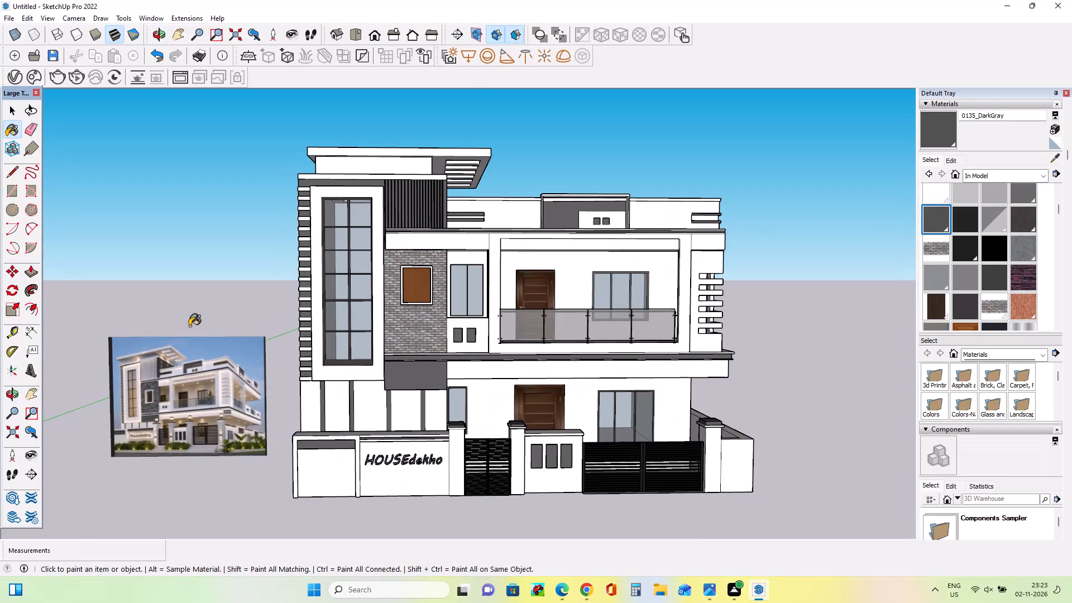
middle_click_drag(189, 326, 186, 313)
scroll(162, 305, "down", 9)
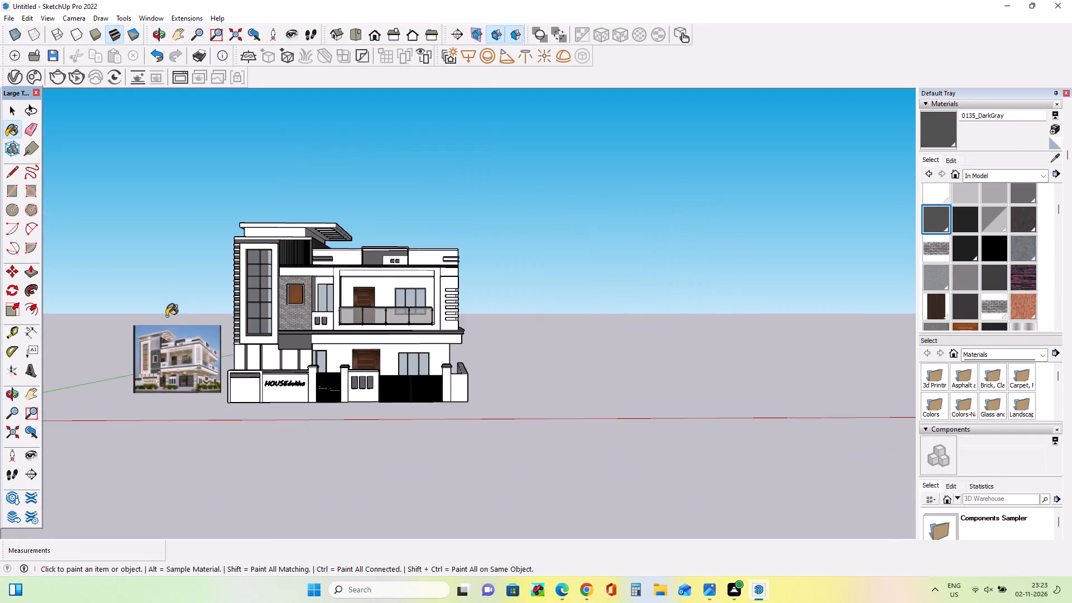
middle_click_drag(179, 356, 256, 88)
scroll(332, 260, "up", 3)
scroll(338, 268, "down", 4)
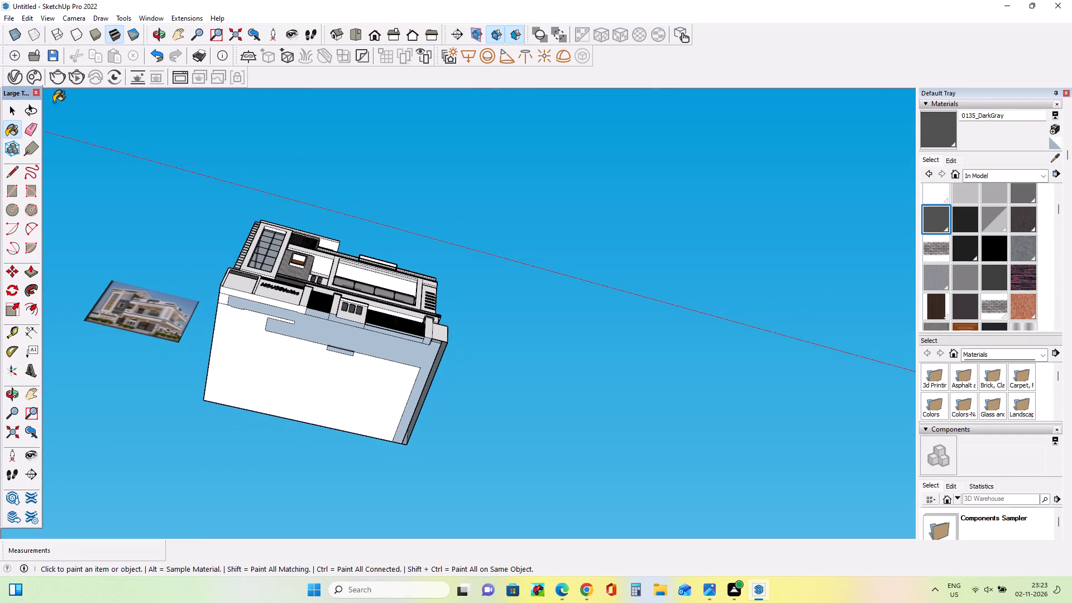
middle_click_drag(257, 283, 237, 586)
scroll(125, 381, "up", 2)
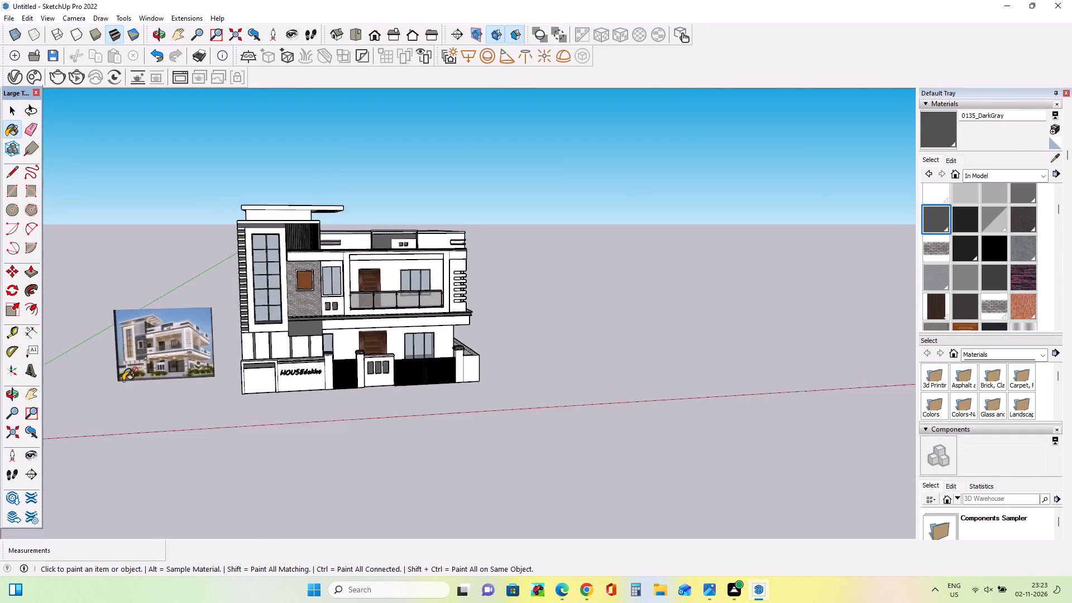
scroll(125, 380, "up", 8)
middle_click_drag(190, 376, 194, 361)
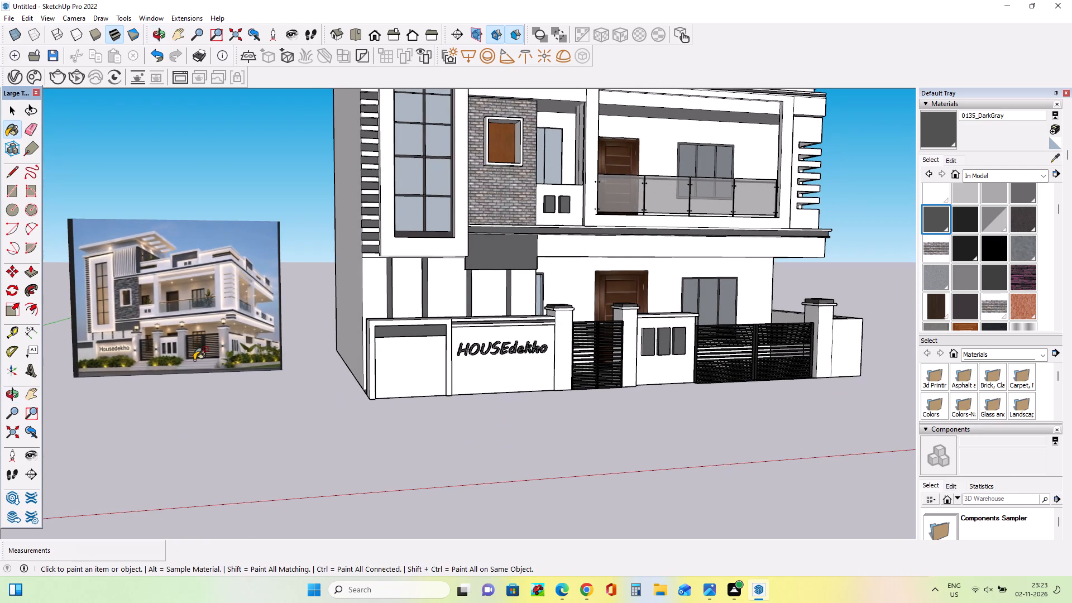
middle_click_drag(195, 360, 190, 368)
middle_click_drag(169, 345, 205, 343)
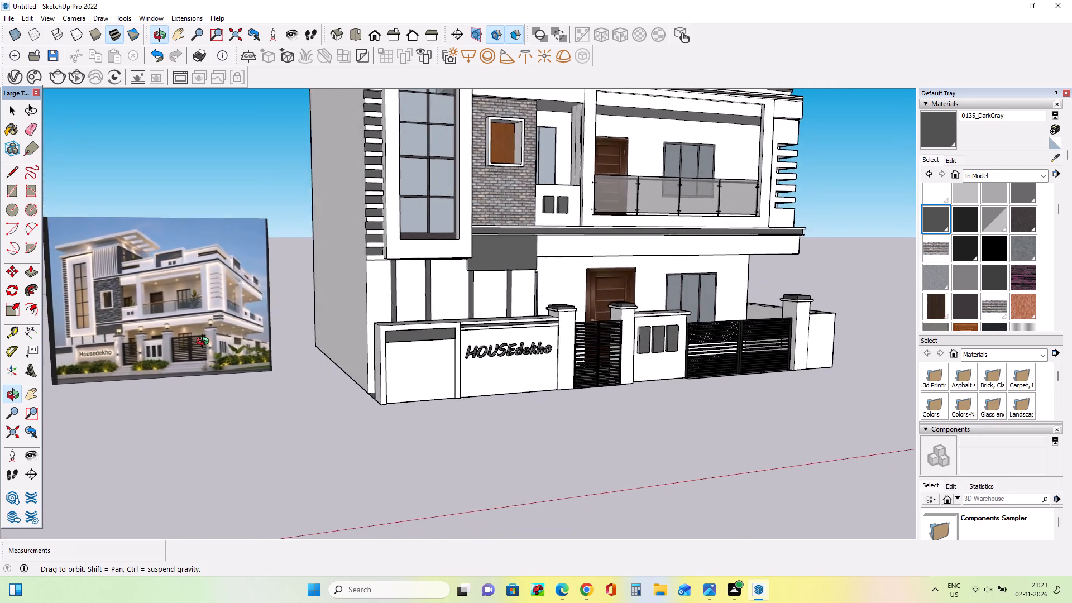
middle_click_drag(205, 343, 210, 325)
scroll(206, 325, "up", 12)
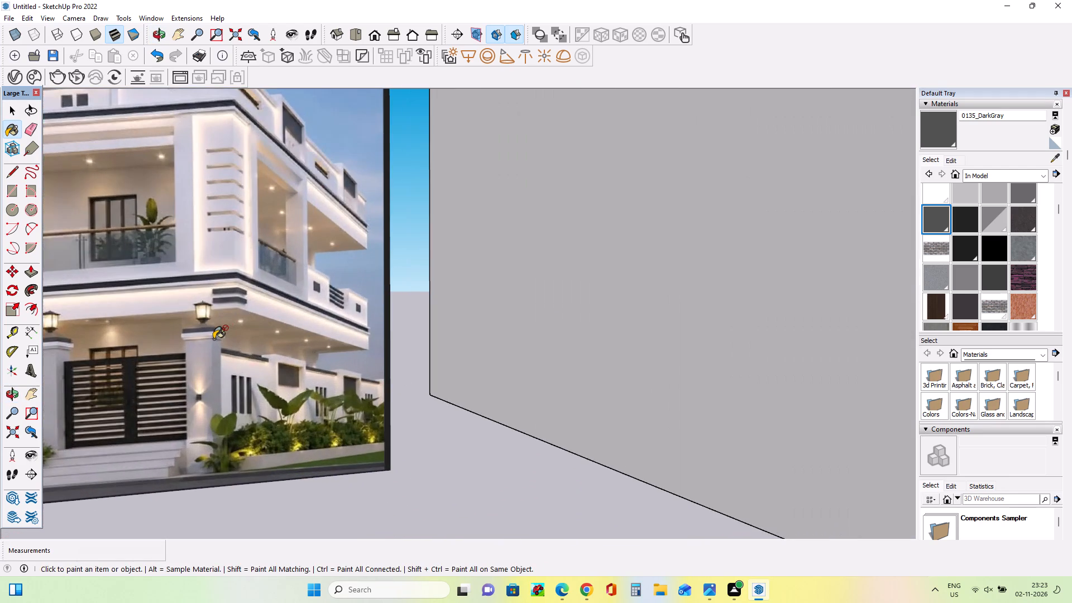
scroll(210, 334, "down", 18)
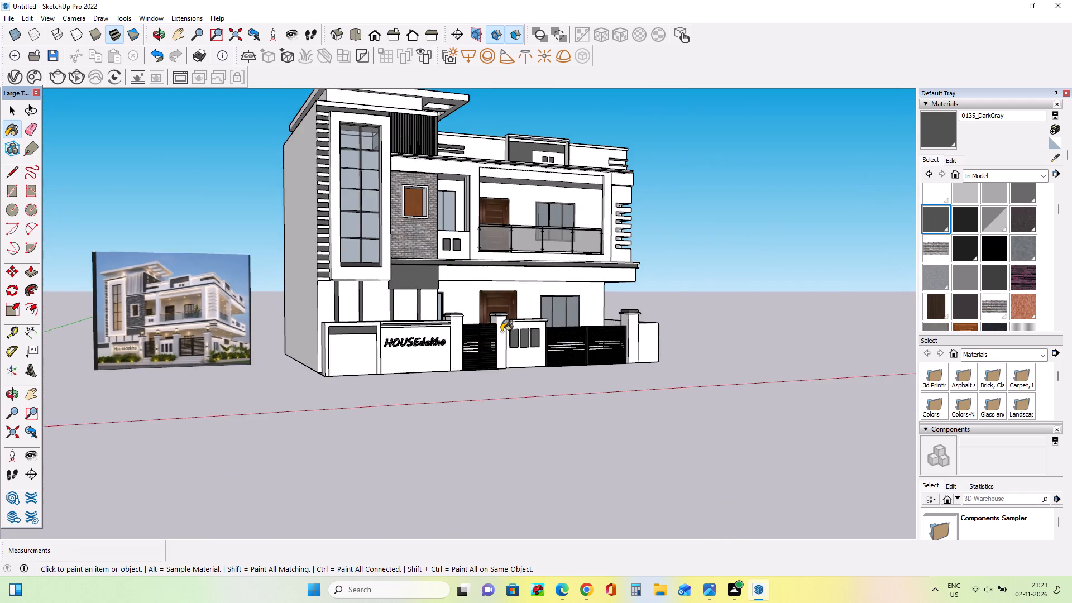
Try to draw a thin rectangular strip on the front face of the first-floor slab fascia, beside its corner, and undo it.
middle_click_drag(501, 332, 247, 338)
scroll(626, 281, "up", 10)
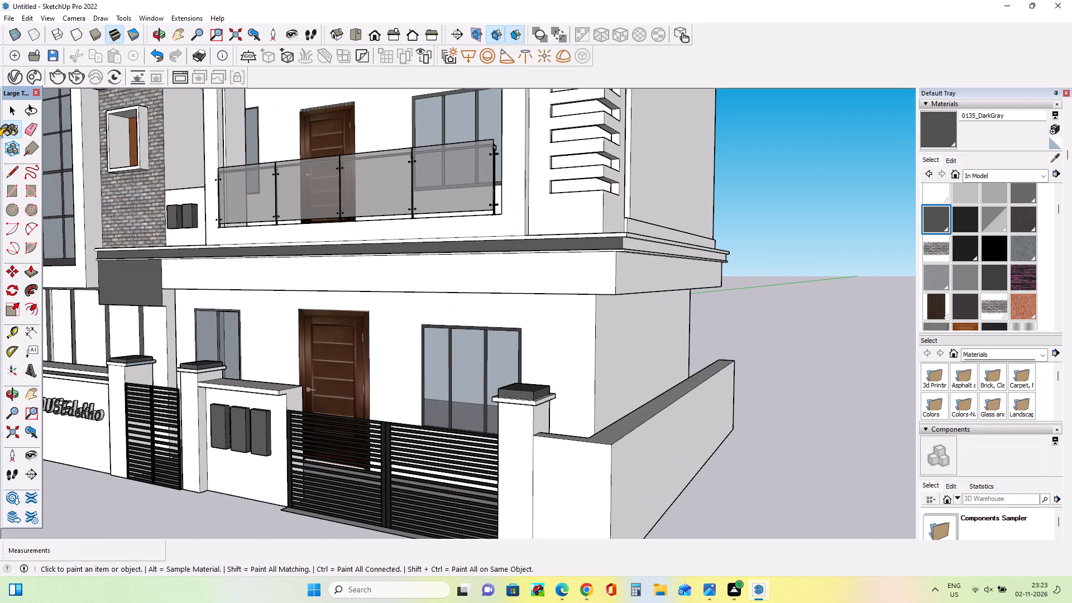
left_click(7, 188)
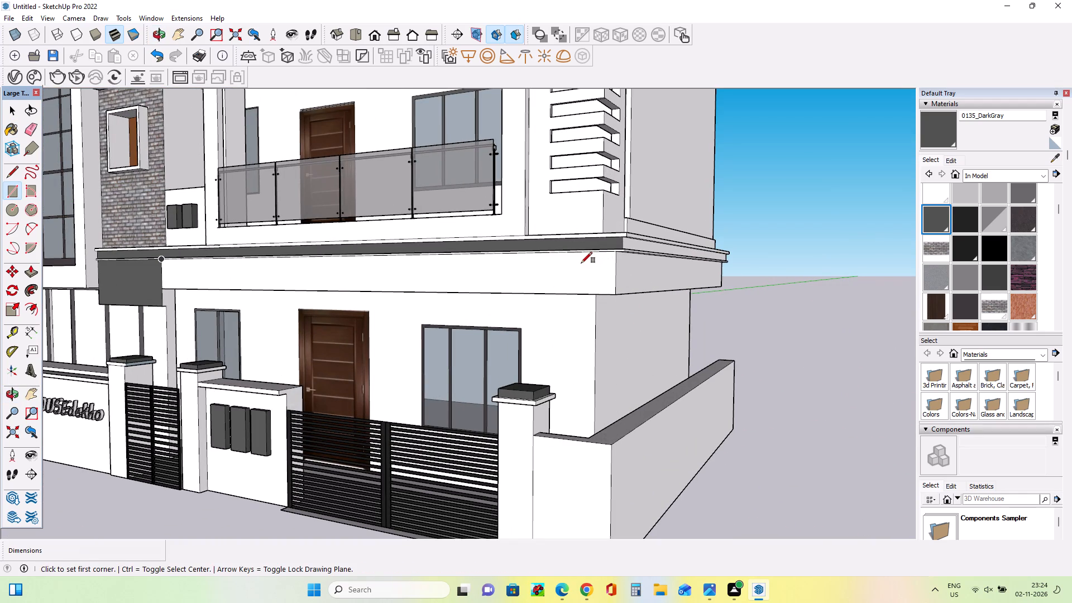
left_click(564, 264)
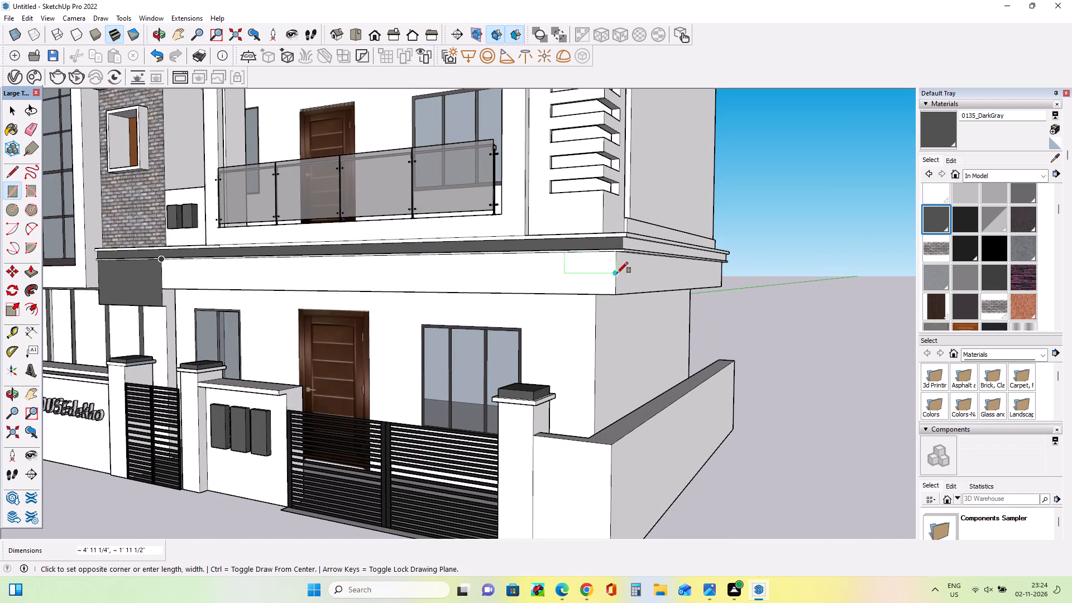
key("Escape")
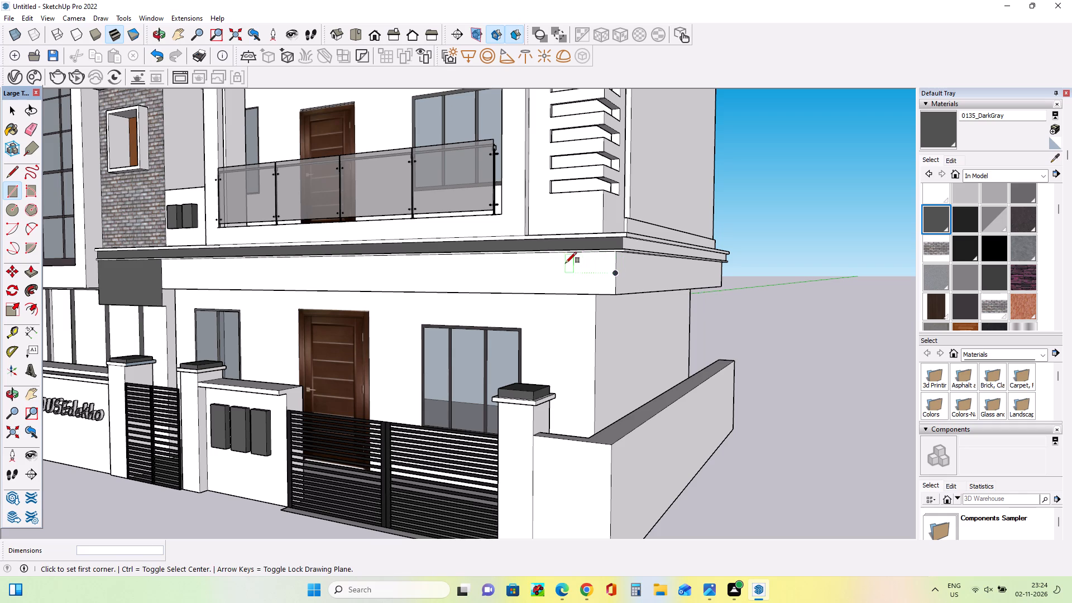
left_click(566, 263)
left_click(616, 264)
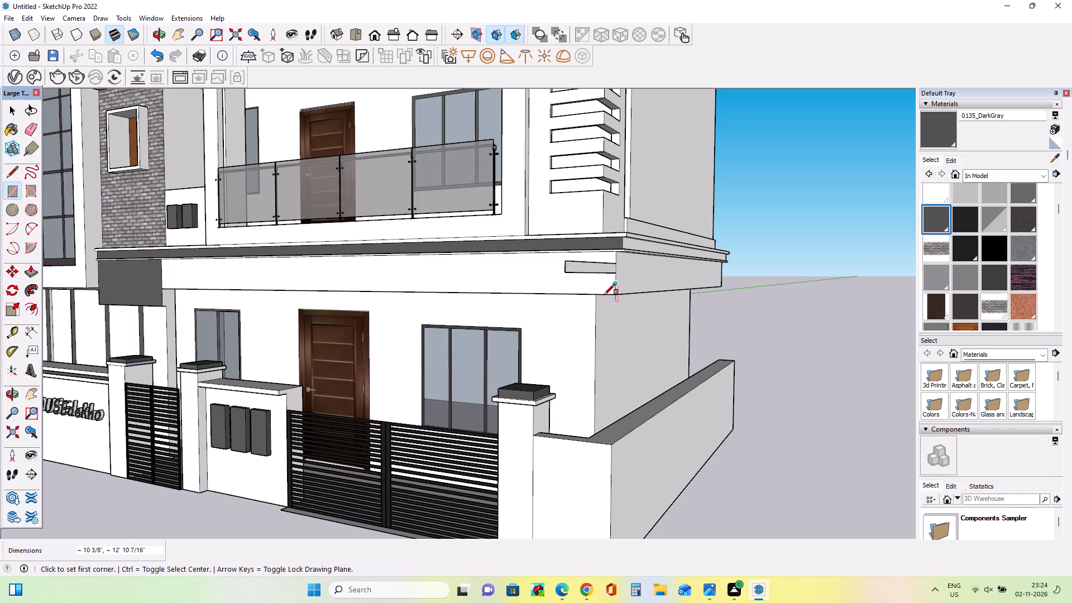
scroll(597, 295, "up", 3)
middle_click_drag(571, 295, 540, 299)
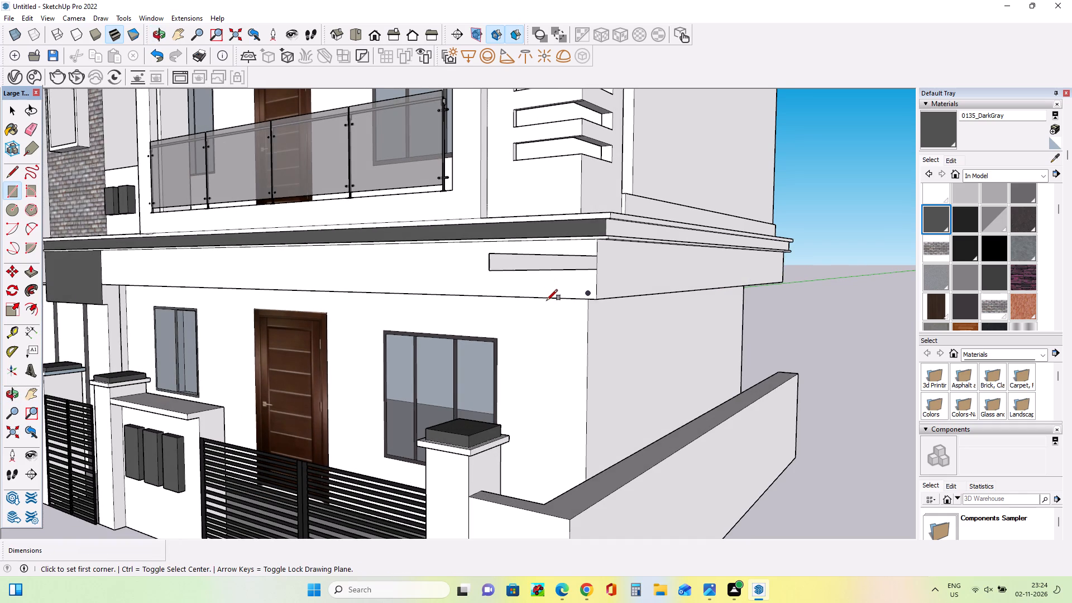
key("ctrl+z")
Draw two stacked horizontal rectangles about 5 feet long on the slab fascia's front face, each starting at the corner edge.
left_click(597, 249)
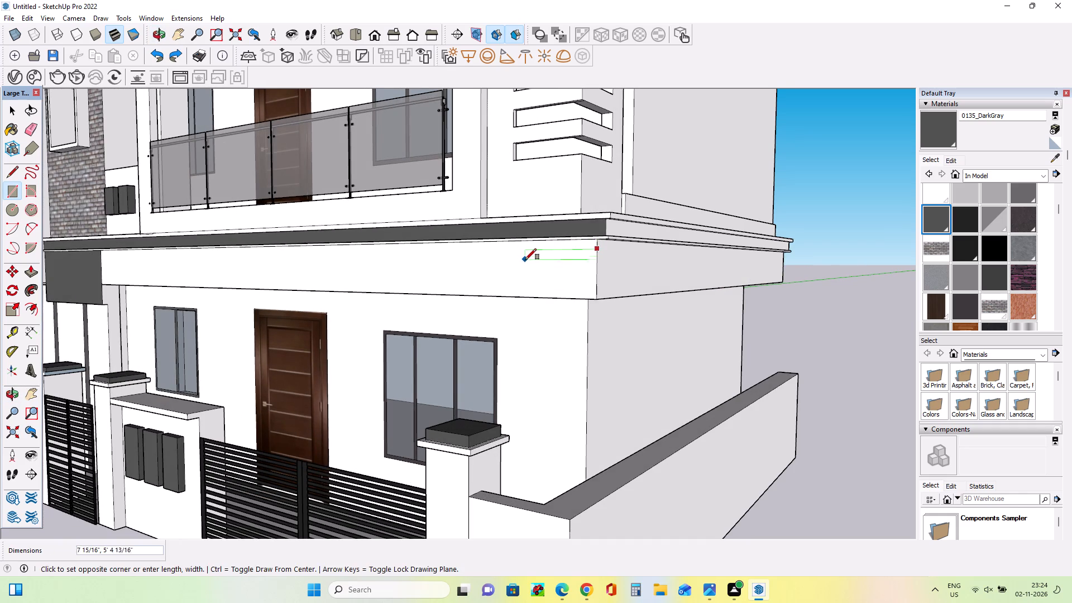
left_click(528, 262)
left_click(596, 272)
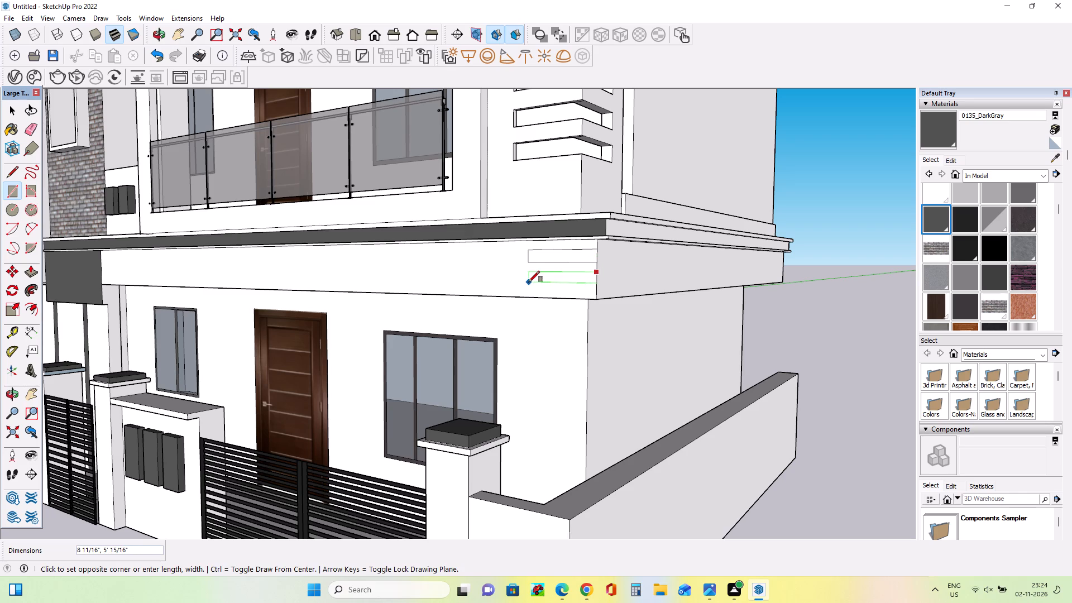
left_click(529, 282)
Draw two matching rectangles on the fascia's side face, aligned at the corner with the front strips, the upper about 2' 4" by 10".
middle_click_drag(633, 308, 562, 331)
scroll(513, 300, "up", 3)
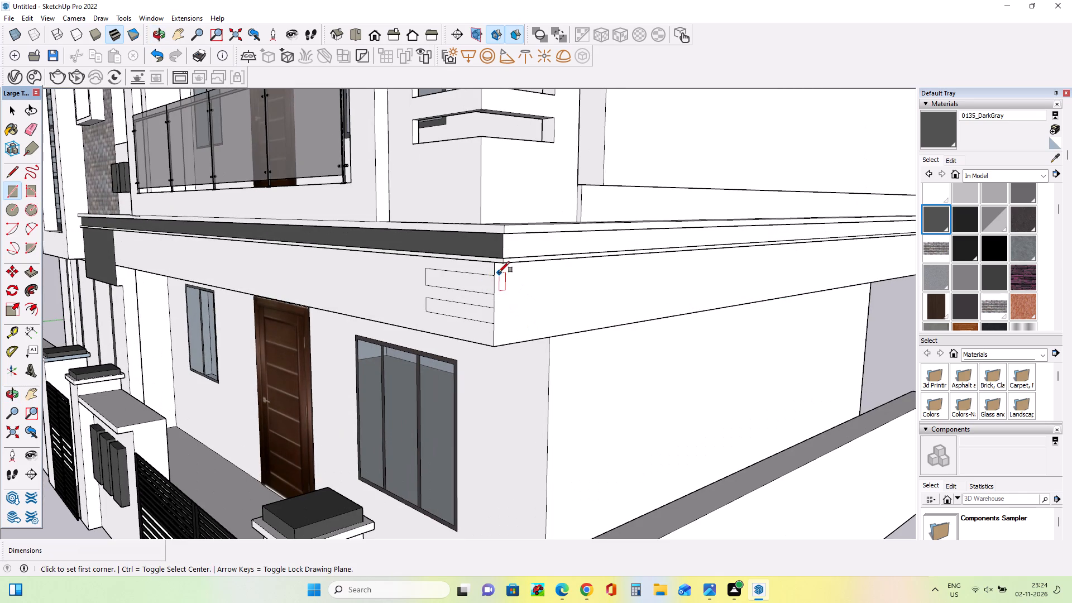
left_click(496, 274)
left_click(495, 293)
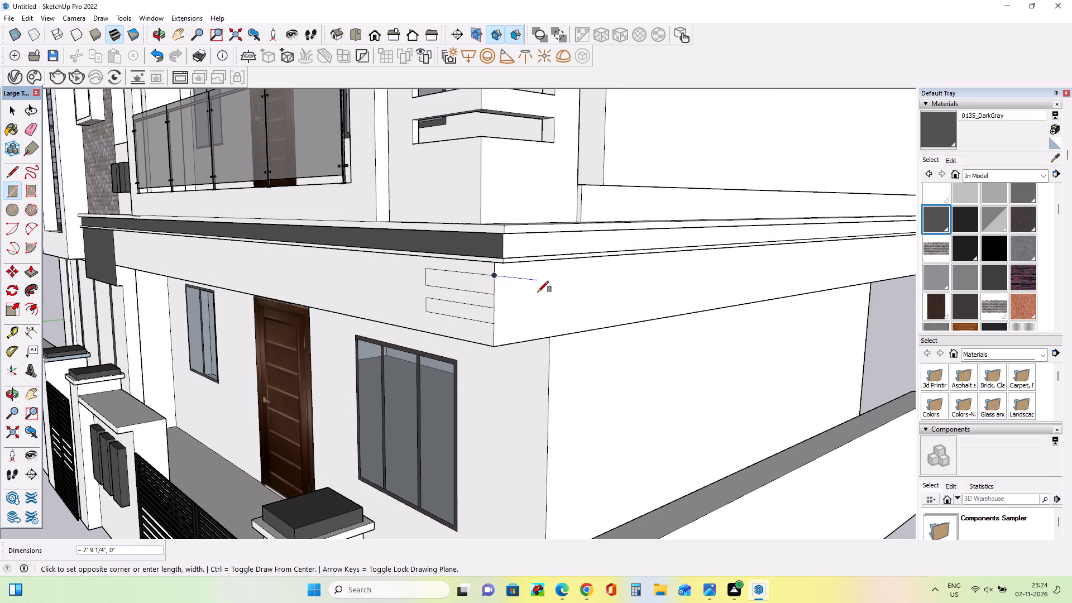
scroll(538, 296, "up", 5)
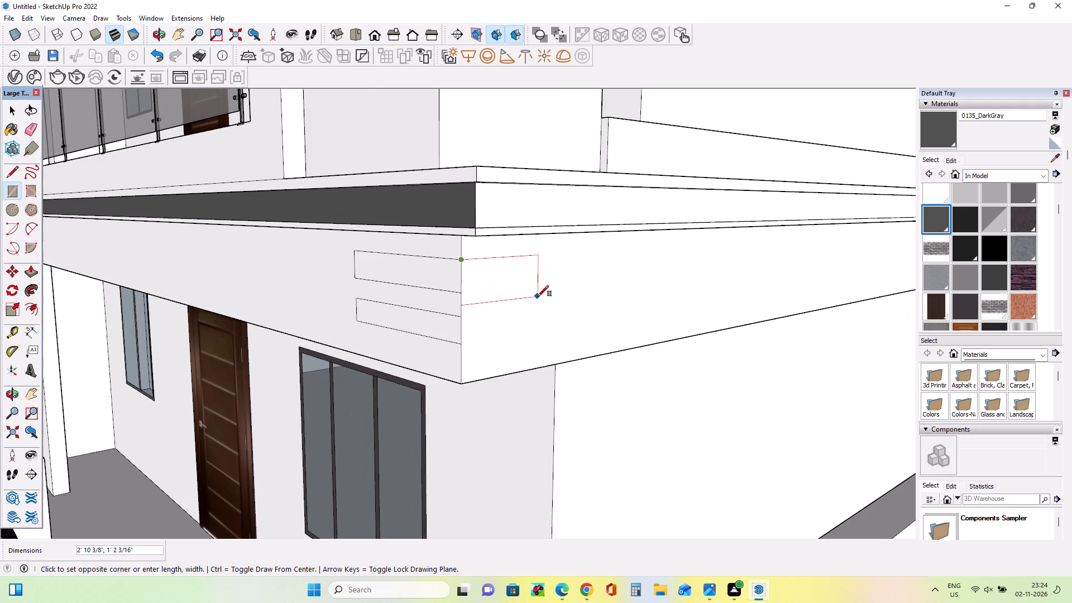
left_click(461, 294)
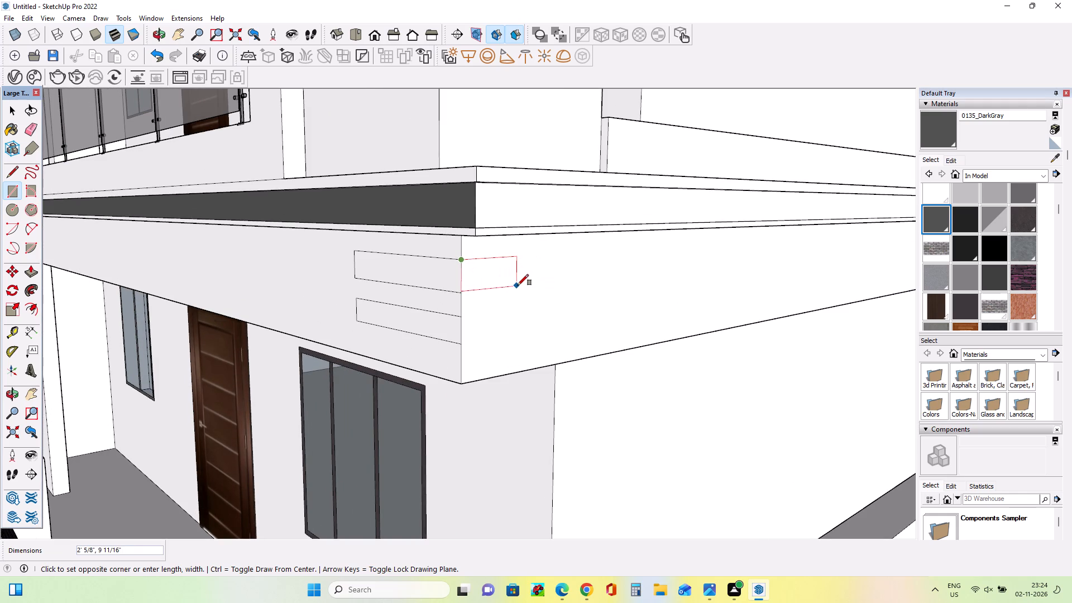
left_click(525, 285)
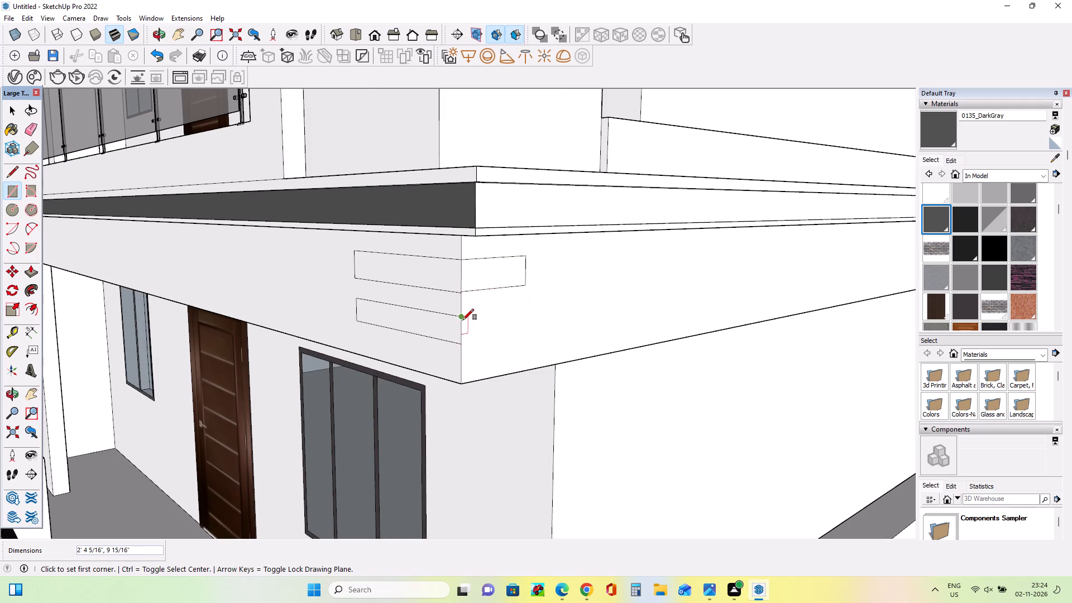
left_click(463, 320)
left_click(463, 345)
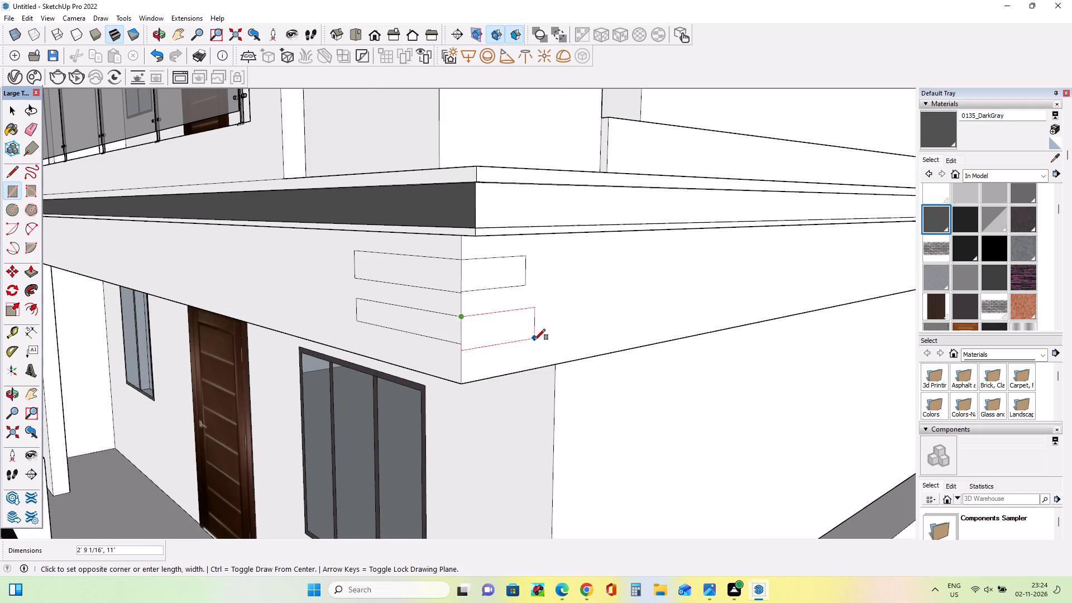
left_click(463, 342)
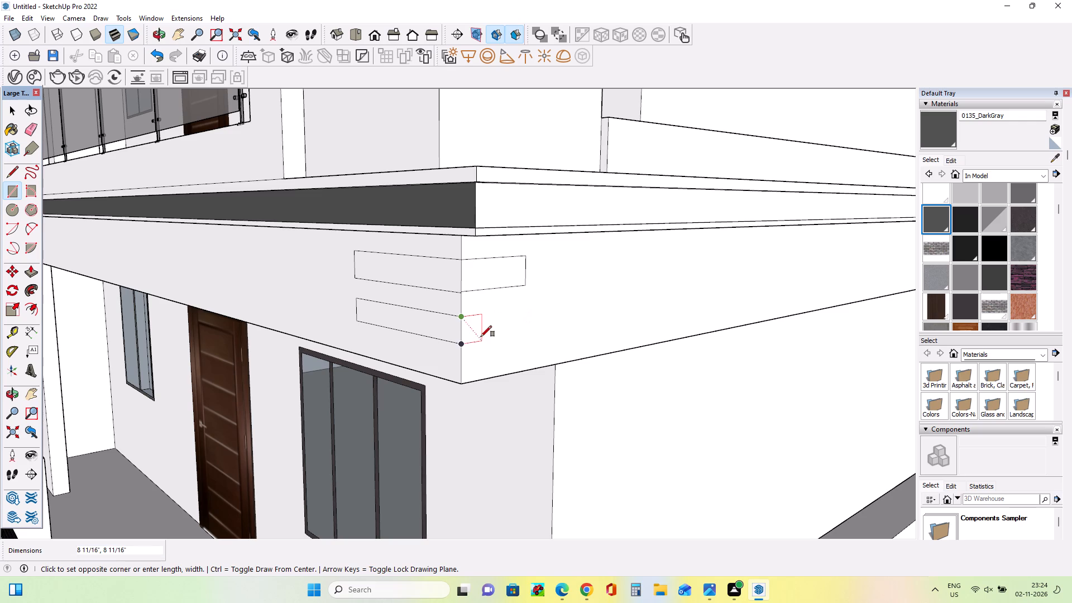
left_click(535, 337)
Paint all four corner strips on the slab fascia with the 0135_DarkGray material.
middle_click_drag(486, 339, 494, 350)
left_click(935, 219)
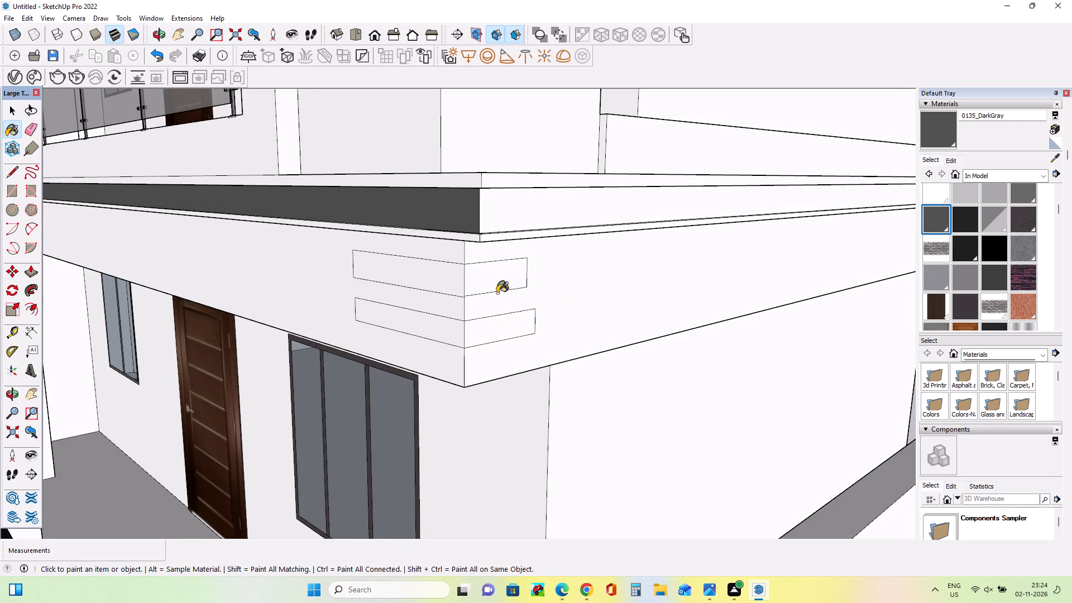
left_click(501, 278)
left_click(508, 329)
left_click(442, 282)
left_click(450, 325)
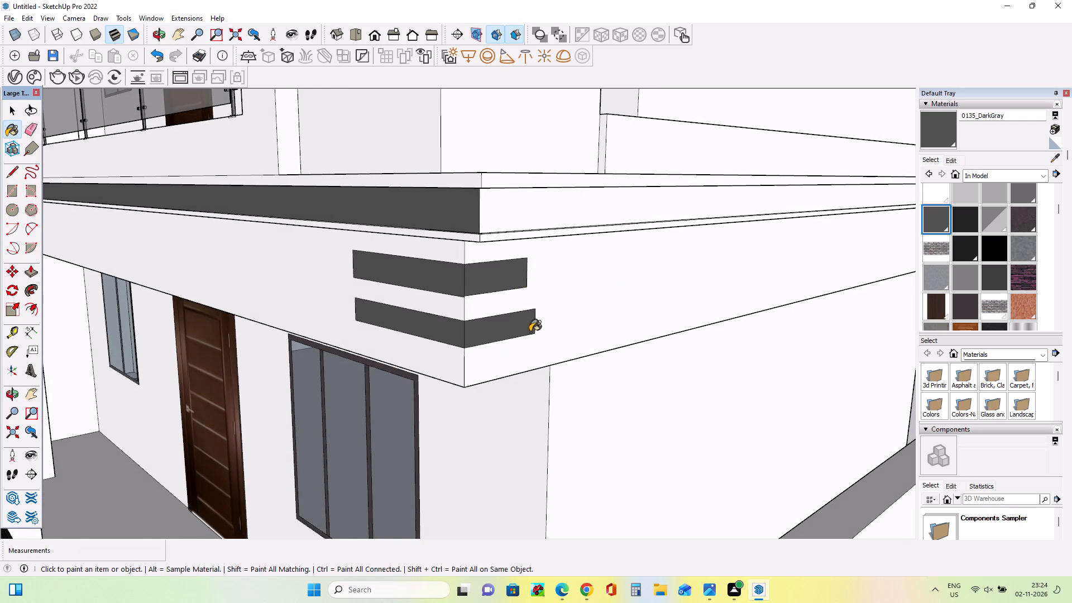
Check the whole house with its corner strips against the reference photo from the corner and front.
scroll(588, 315, "down", 20)
scroll(588, 315, "down", 5)
middle_click_drag(758, 286, 832, 269)
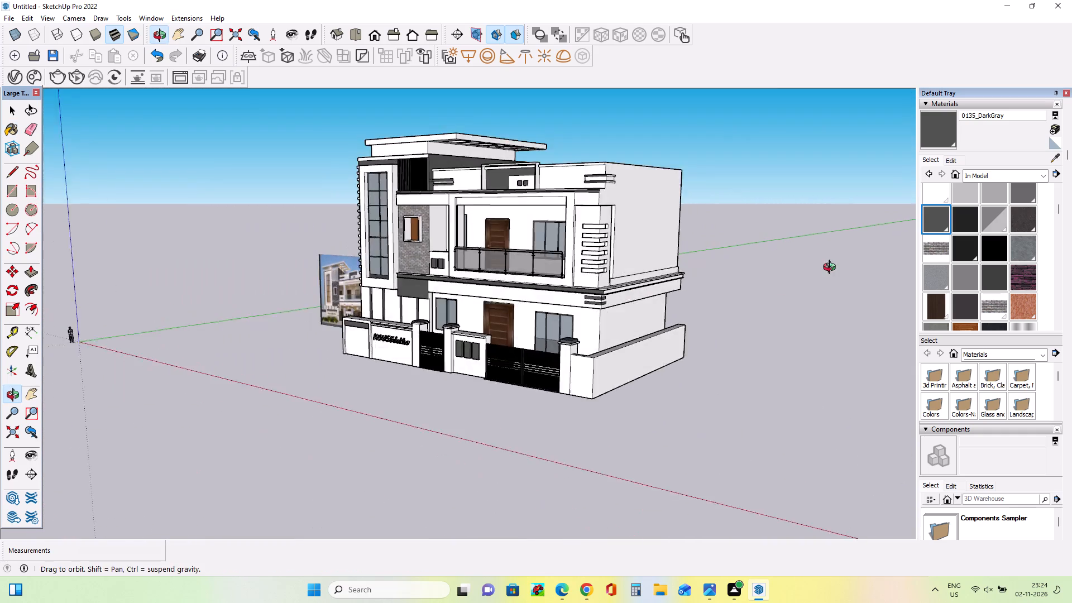
middle_click_drag(832, 269, 868, 251)
scroll(478, 321, "up", 4)
middle_click_drag(499, 338, 639, 367)
scroll(639, 367, "down", 3)
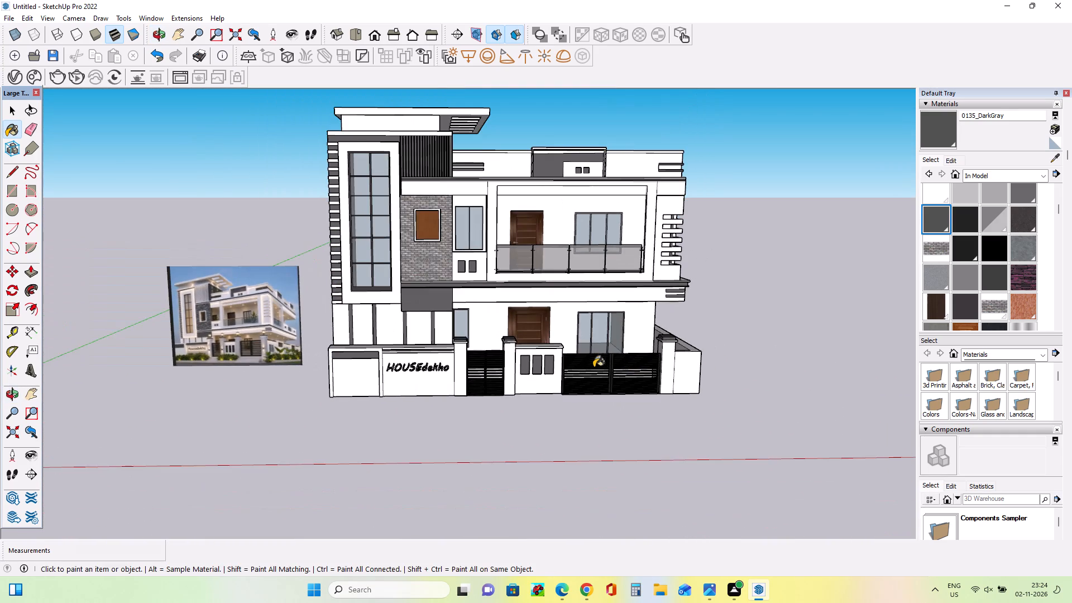
scroll(559, 332, "up", 1)
scroll(548, 332, "down", 3)
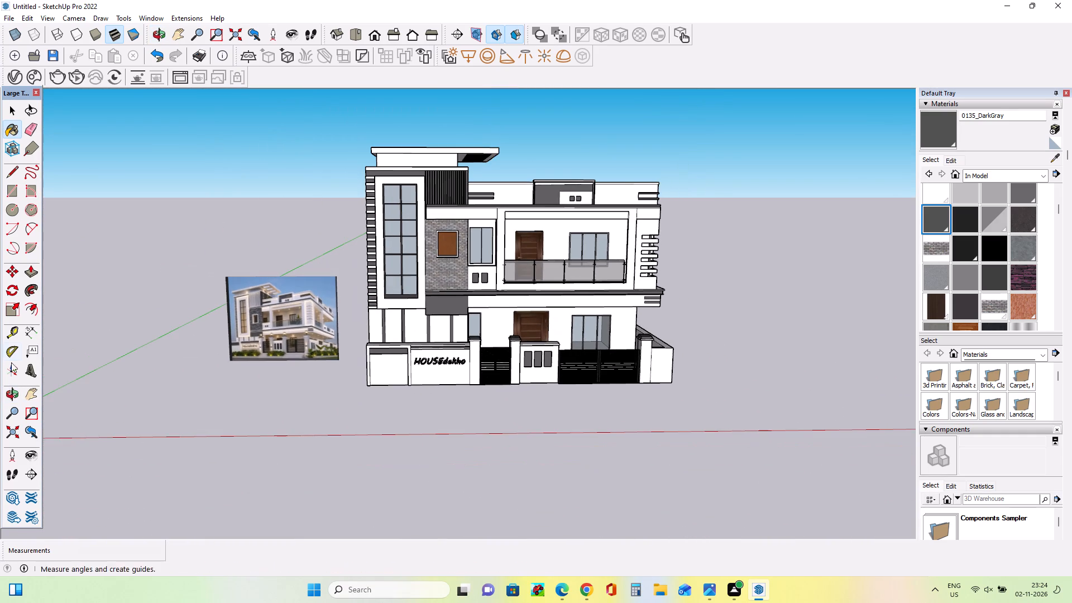
Delete the reference photo standing beside the house.
left_click(23, 398)
left_click_drag(331, 368, 327, 398)
scroll(490, 407, "up", 2)
middle_click_drag(490, 407, 496, 372)
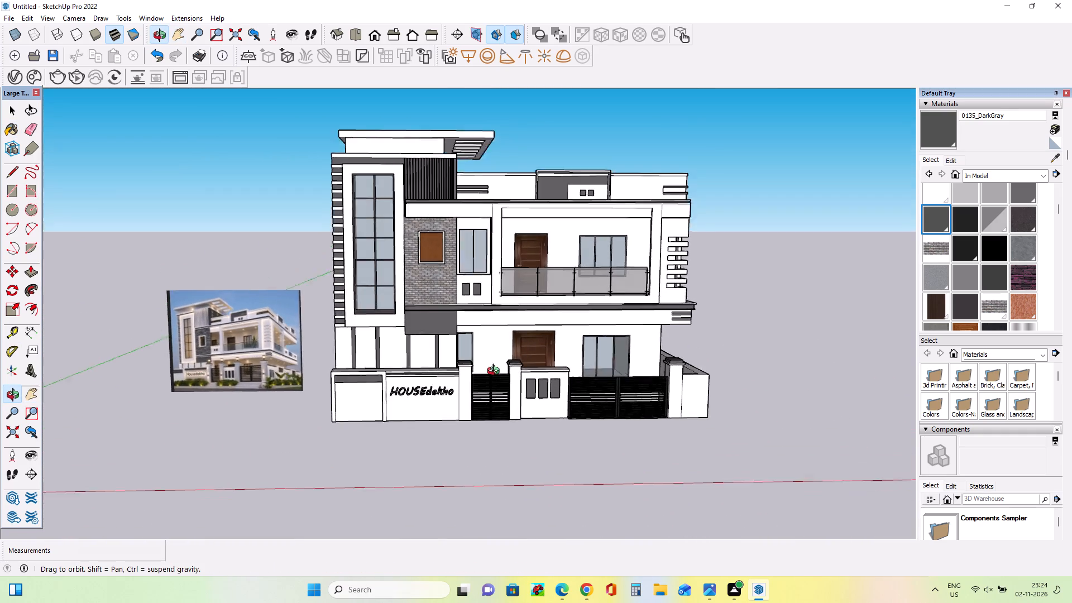
middle_click_drag(496, 372, 544, 161)
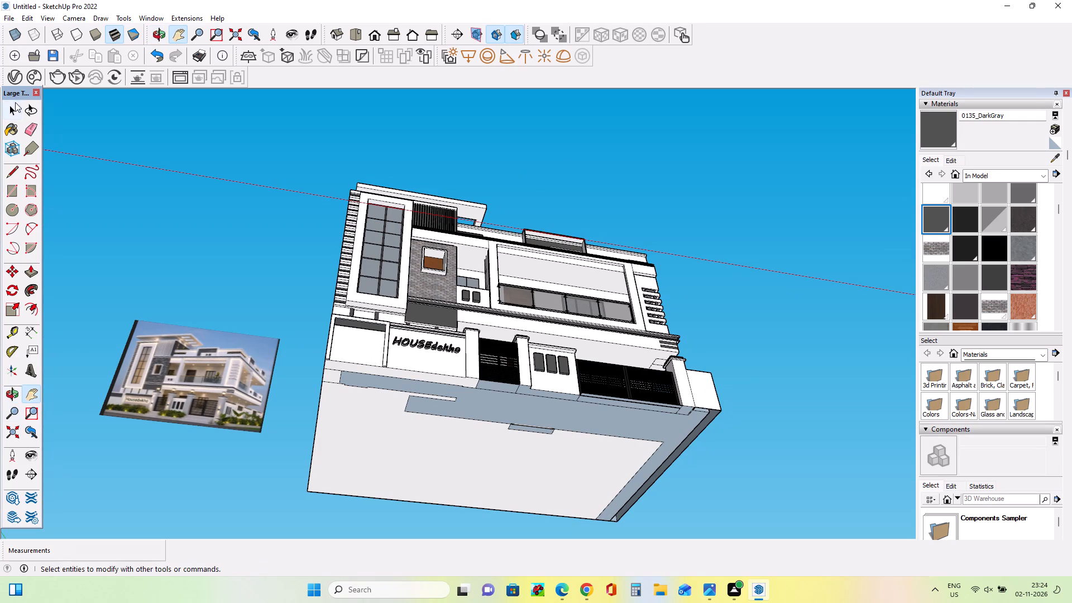
left_click(14, 111)
left_click(231, 381)
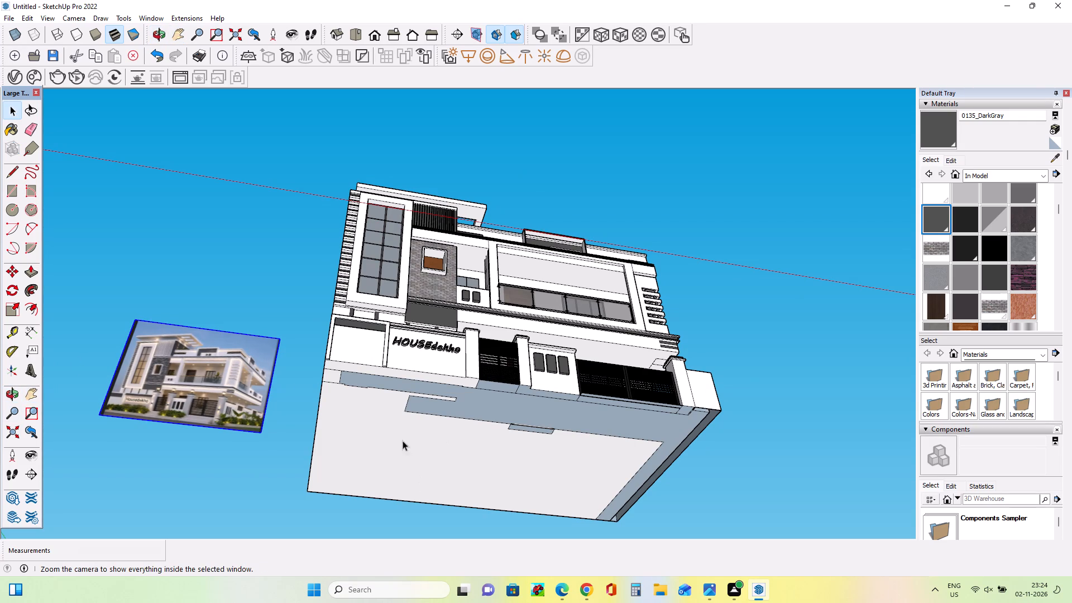
key("Insert")
key("Delete")
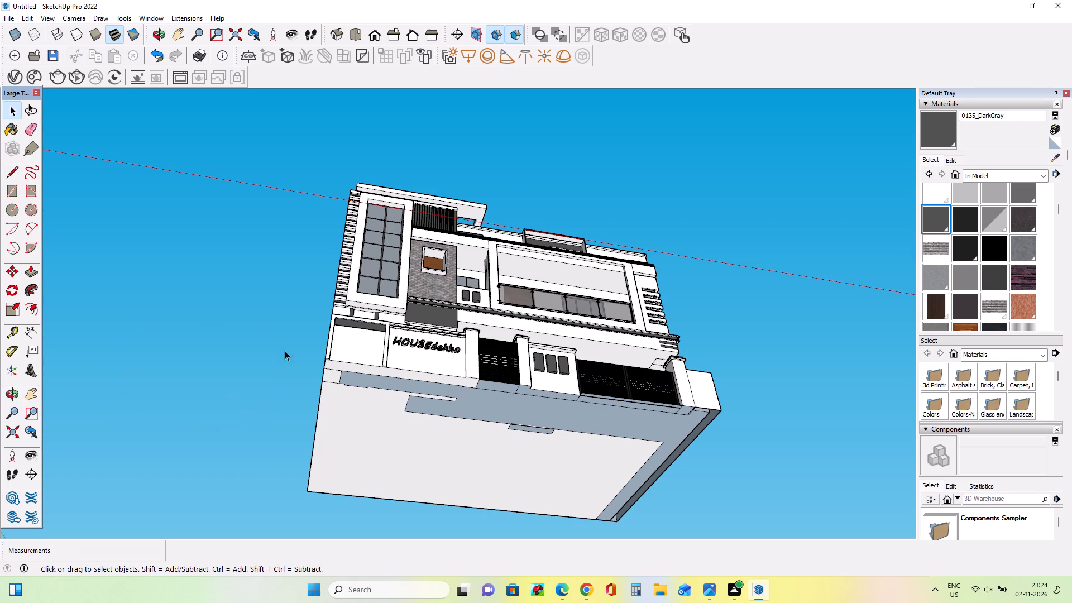
Draw a ground rectangle about 193' 9" by 149' 6" around the base of the house, viewed from below.
scroll(284, 323, "down", 7)
middle_click_drag(332, 408, 344, 297)
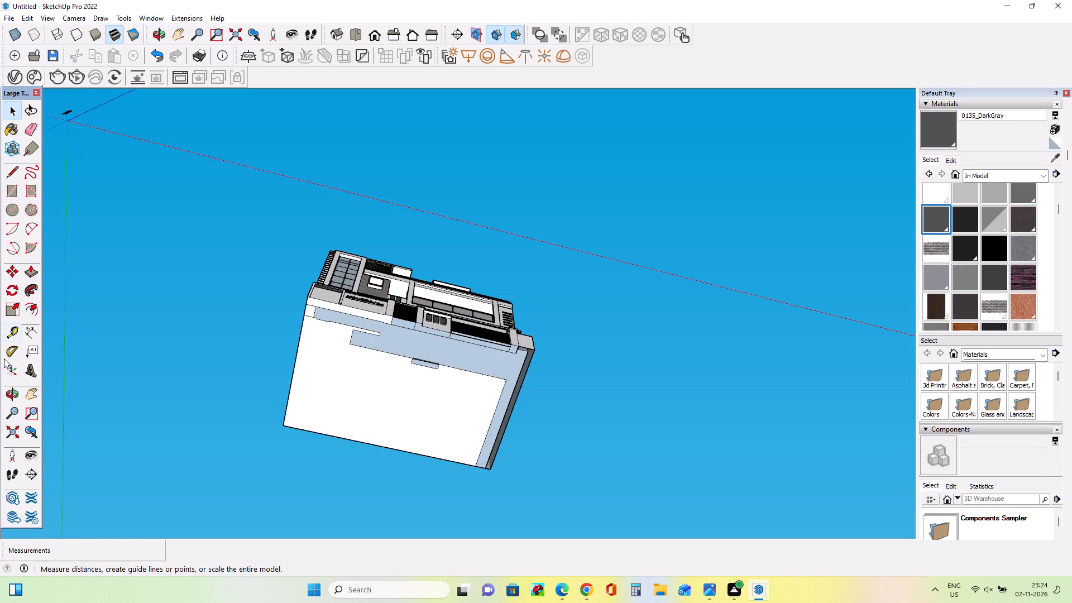
left_click(10, 185)
left_click(173, 480)
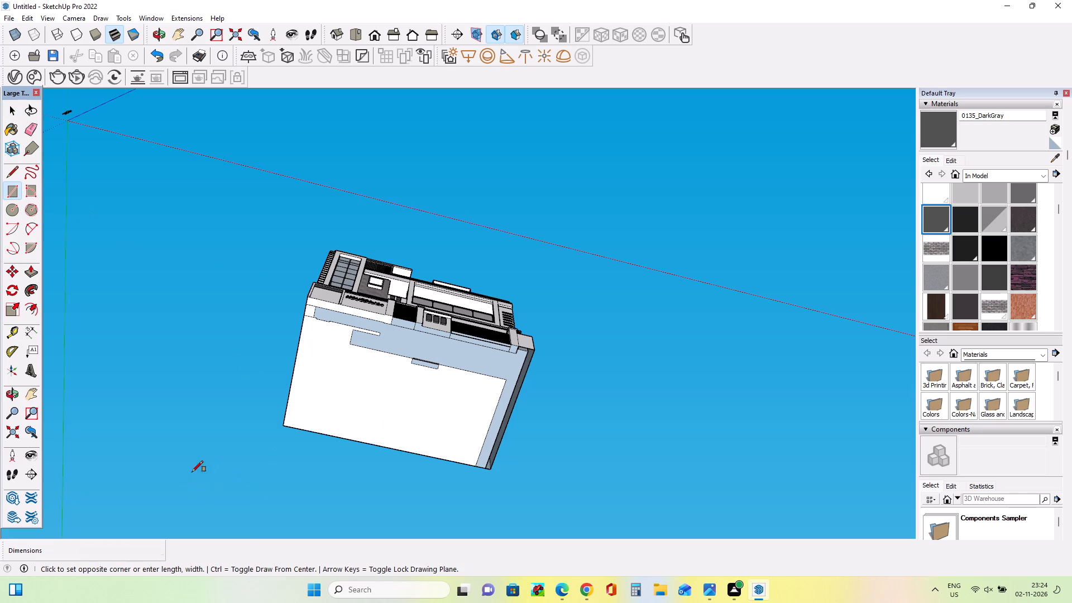
left_click(695, 296)
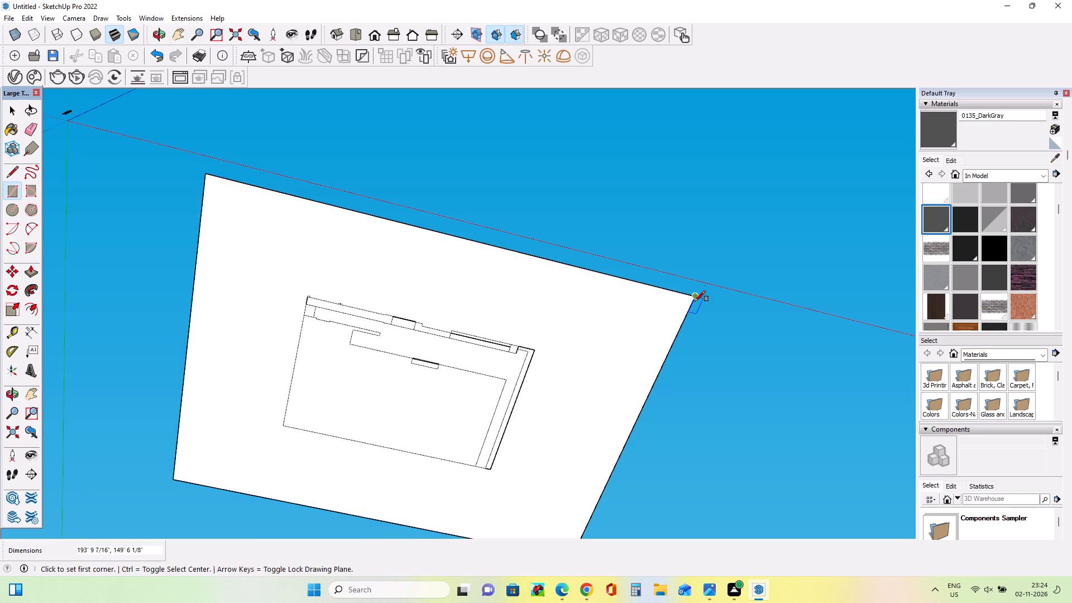
Check the house on its new ground plane from above and from the front.
scroll(518, 319, "down", 9)
middle_click_drag(513, 334, 403, 602)
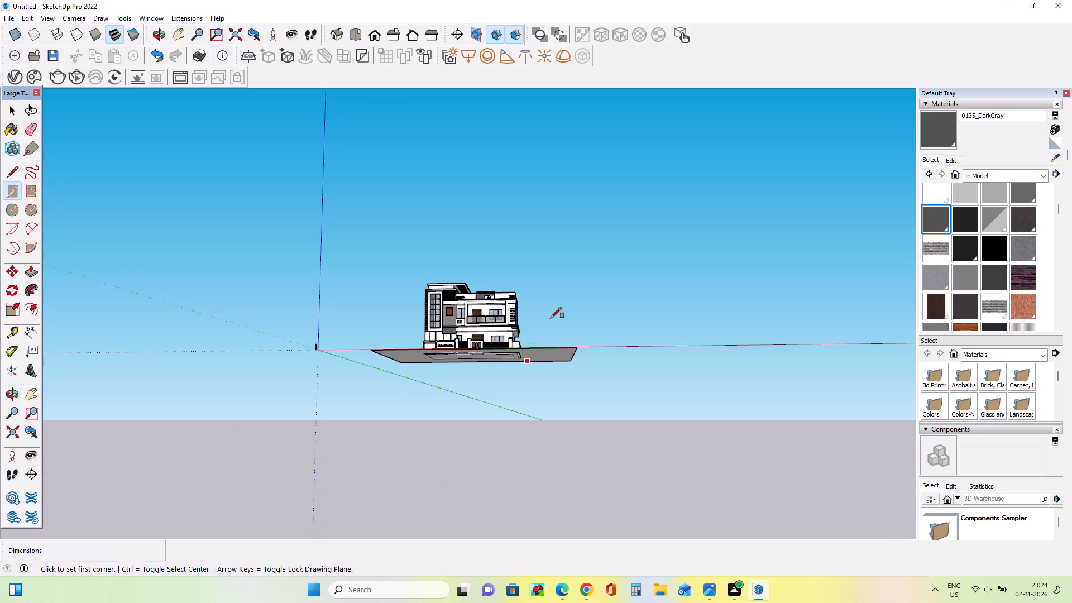
scroll(547, 307, "up", 4)
middle_click_drag(553, 351, 606, 512)
scroll(477, 349, "up", 6)
middle_click_drag(517, 434, 501, 380)
scroll(349, 336, "up", 2)
left_click(28, 396)
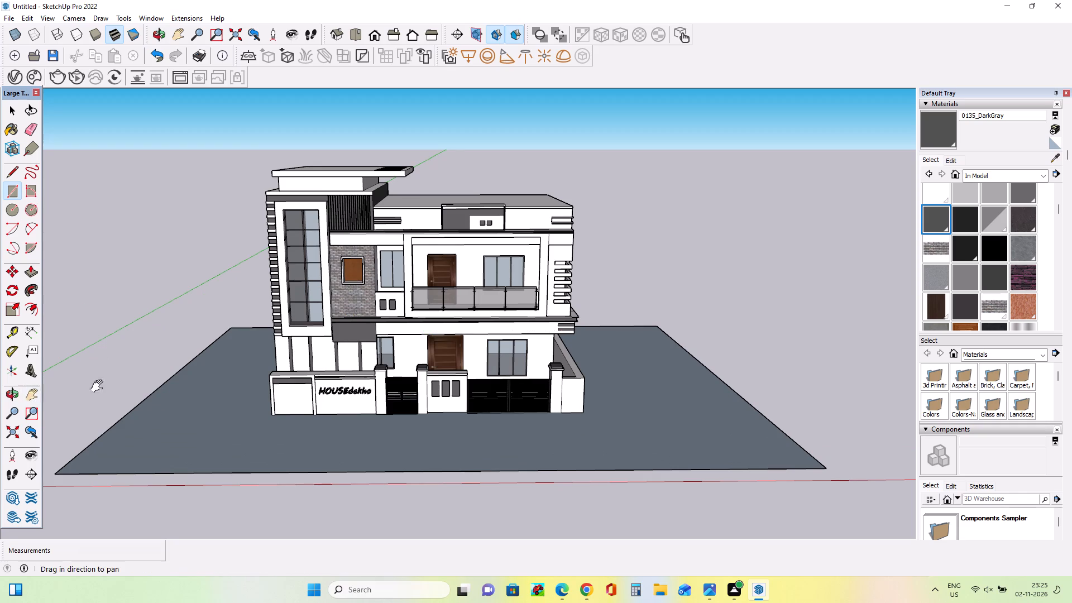
left_click_drag(461, 353, 495, 405)
middle_click_drag(571, 409, 580, 393)
scroll(543, 409, "up", 2)
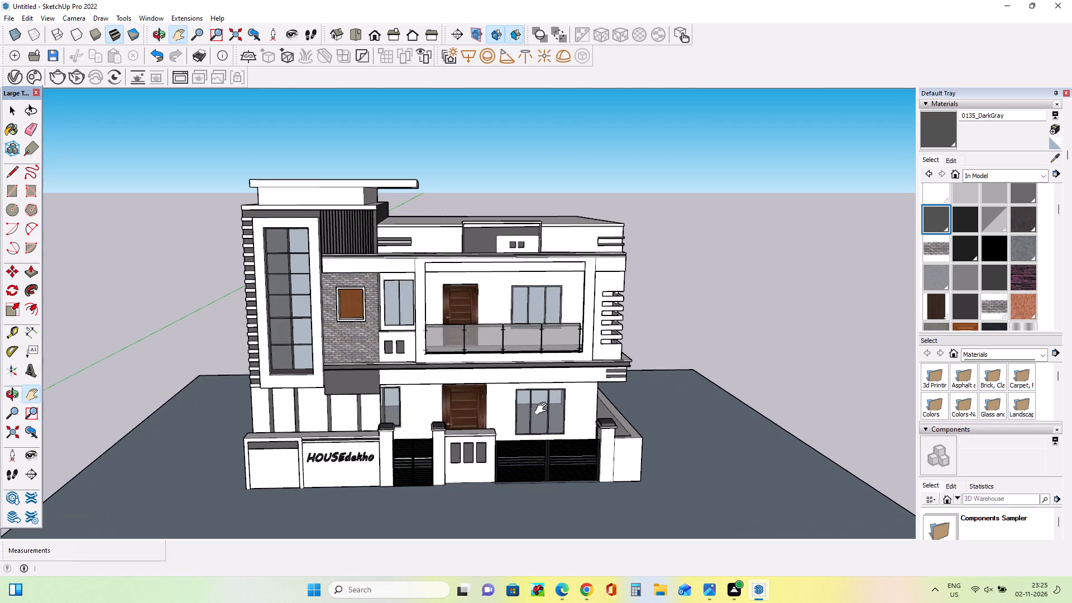
middle_click_drag(547, 419, 537, 403)
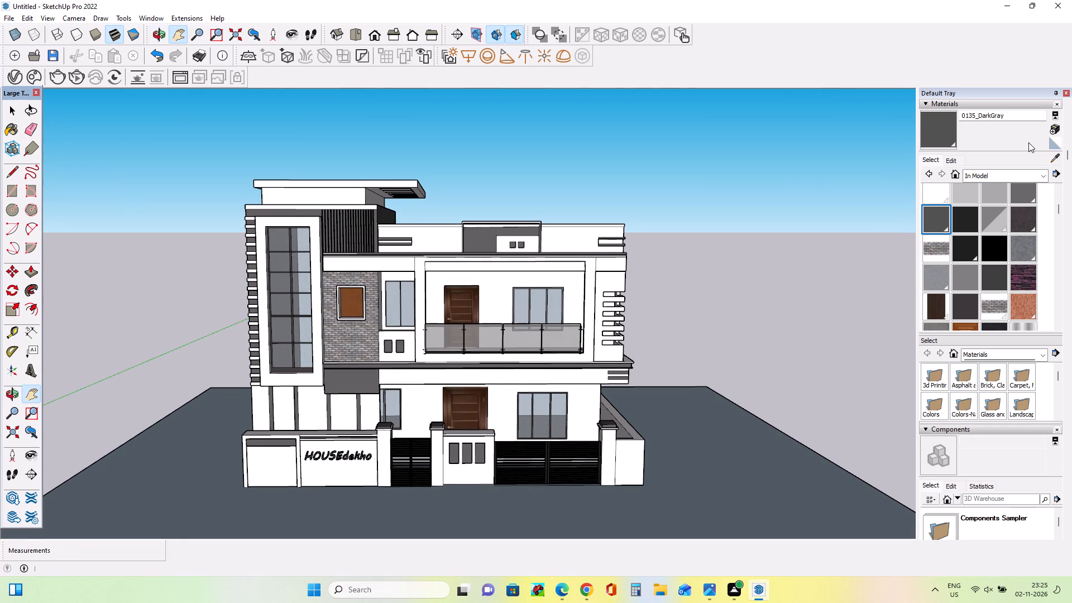
Browse the Landscaping, Fencing and Vegetation material collection for exterior finishes.
left_click(1010, 180)
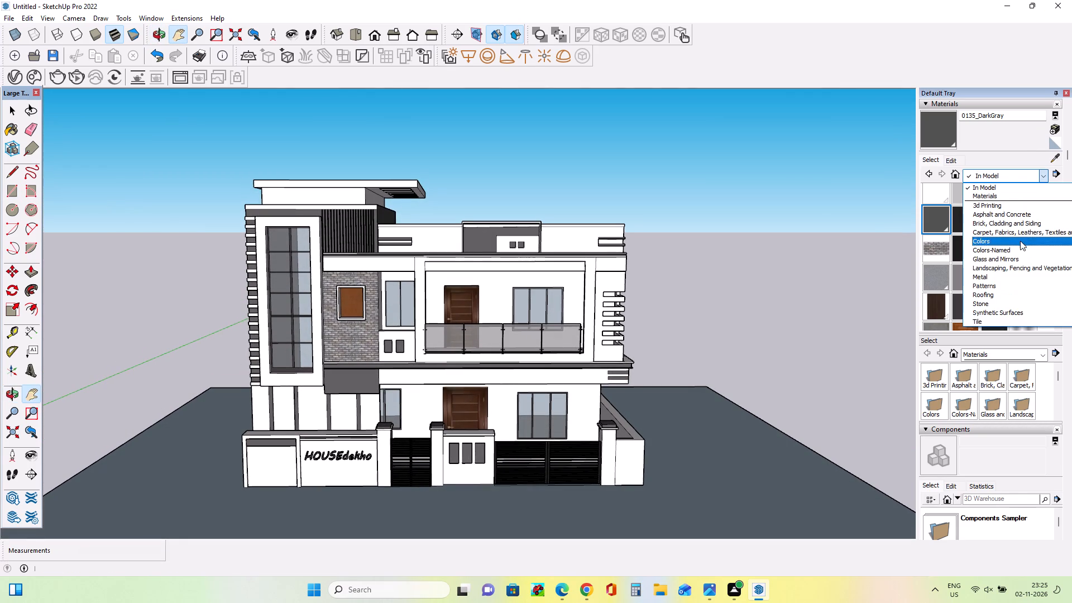
left_click(1031, 265)
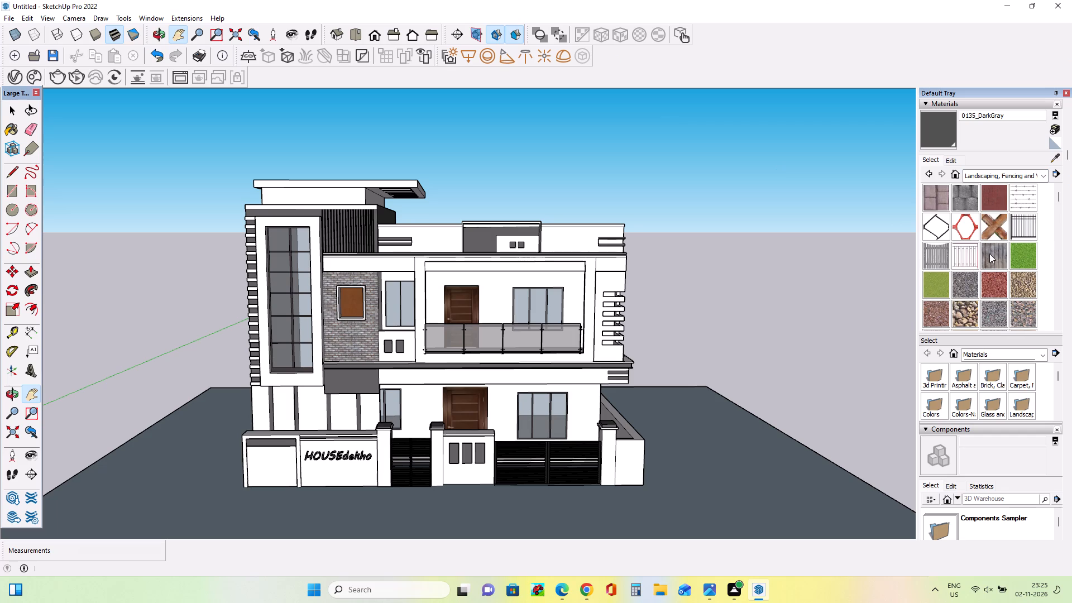
scroll(993, 256, "down", 4)
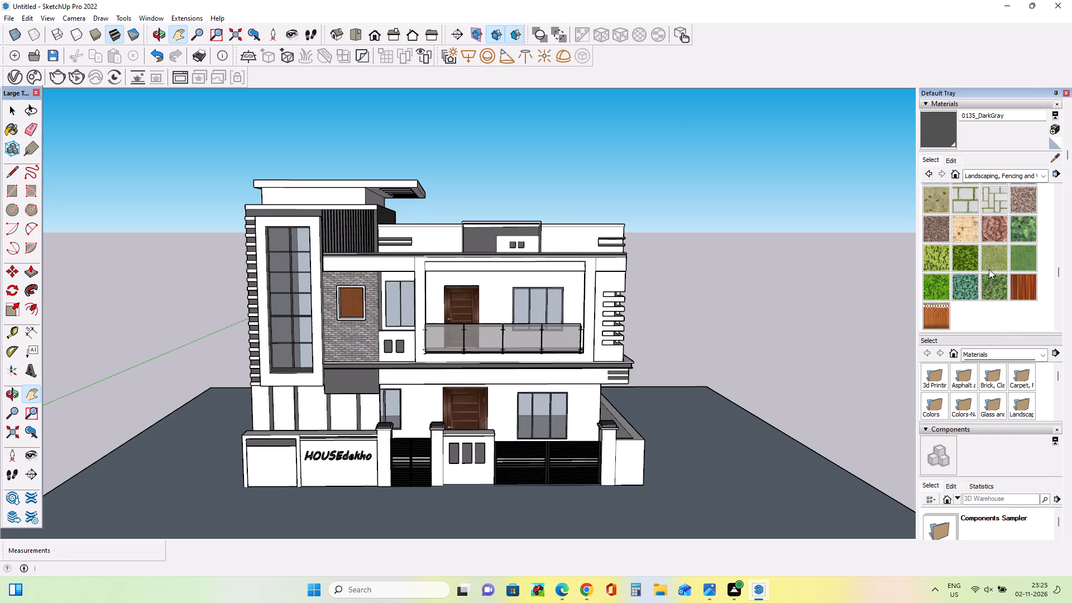
scroll(989, 269, "up", 1)
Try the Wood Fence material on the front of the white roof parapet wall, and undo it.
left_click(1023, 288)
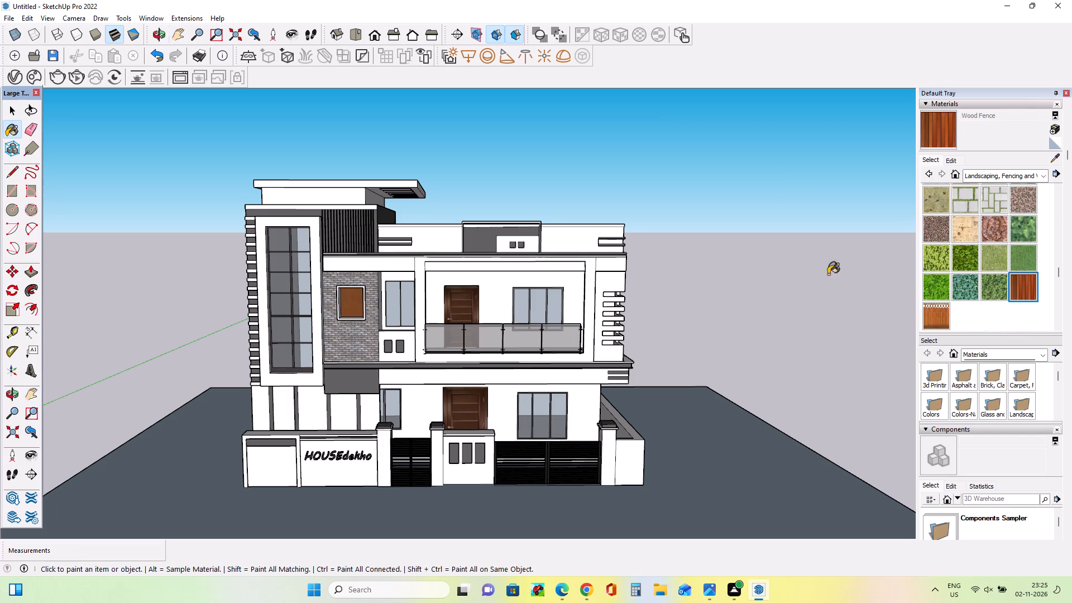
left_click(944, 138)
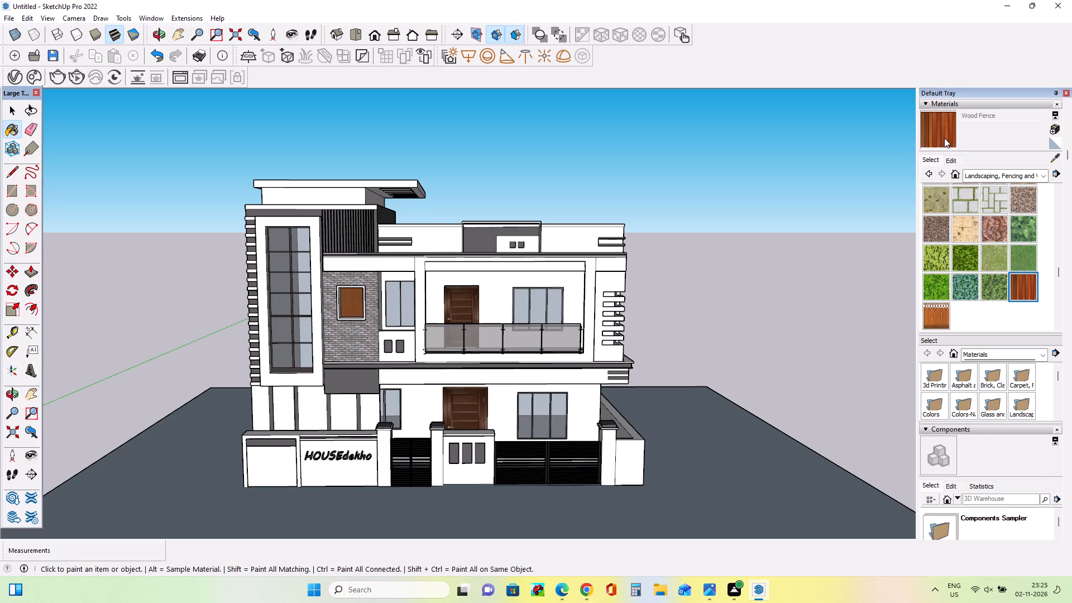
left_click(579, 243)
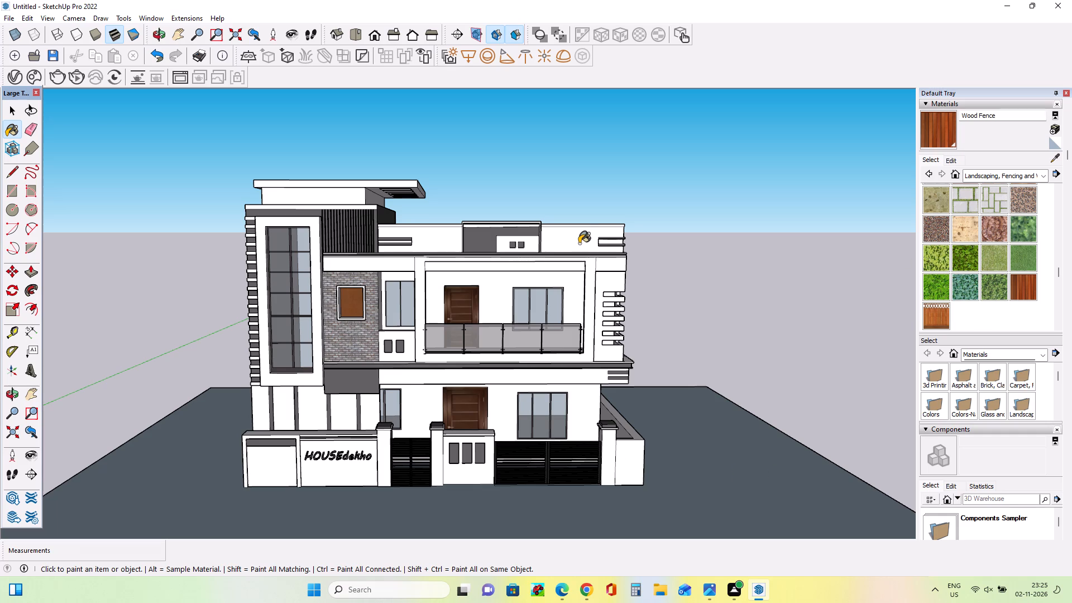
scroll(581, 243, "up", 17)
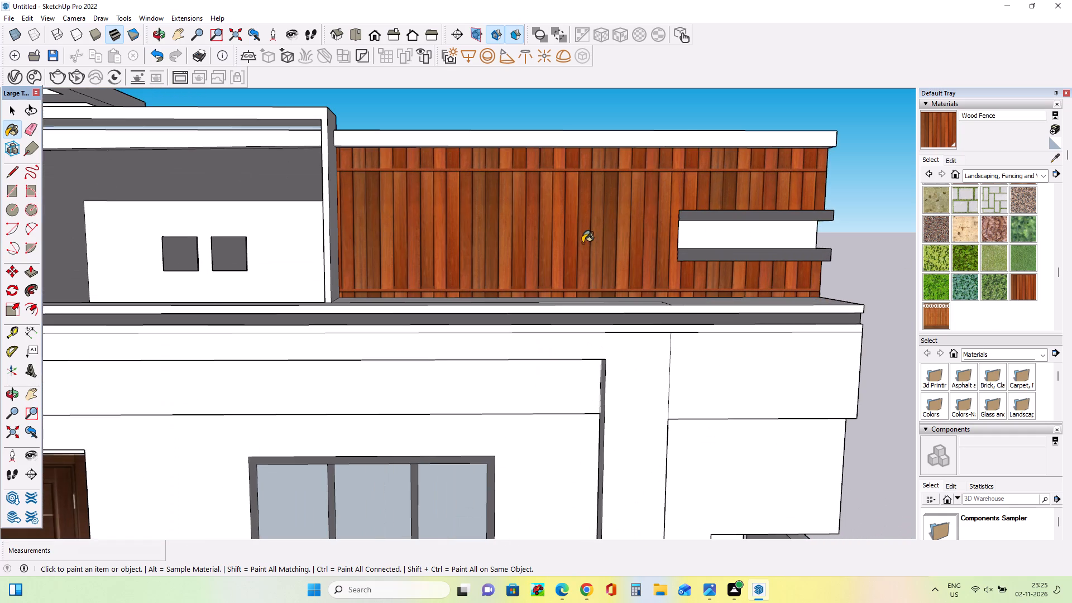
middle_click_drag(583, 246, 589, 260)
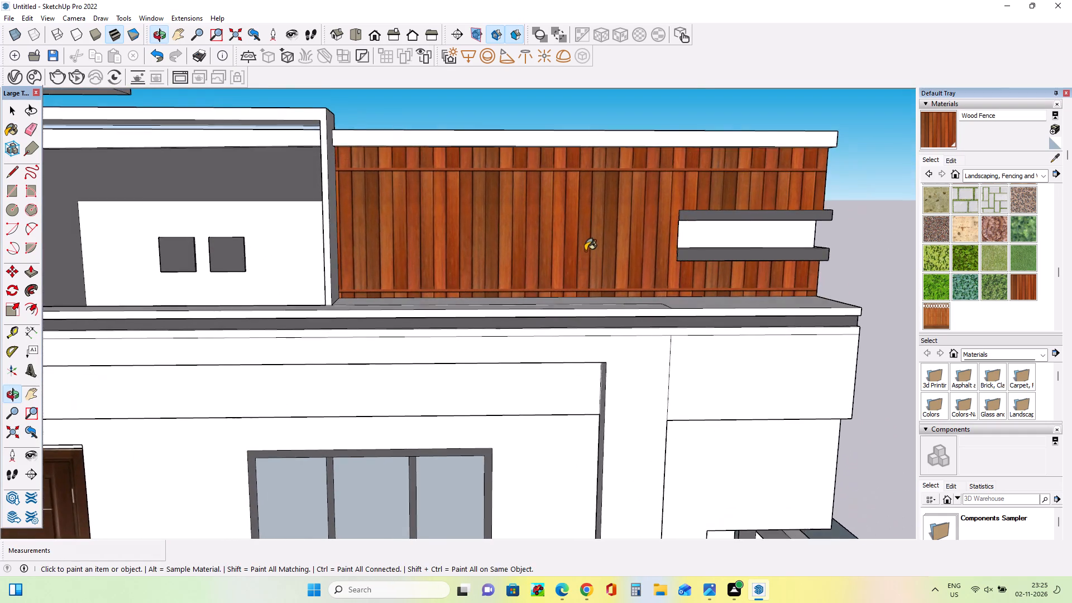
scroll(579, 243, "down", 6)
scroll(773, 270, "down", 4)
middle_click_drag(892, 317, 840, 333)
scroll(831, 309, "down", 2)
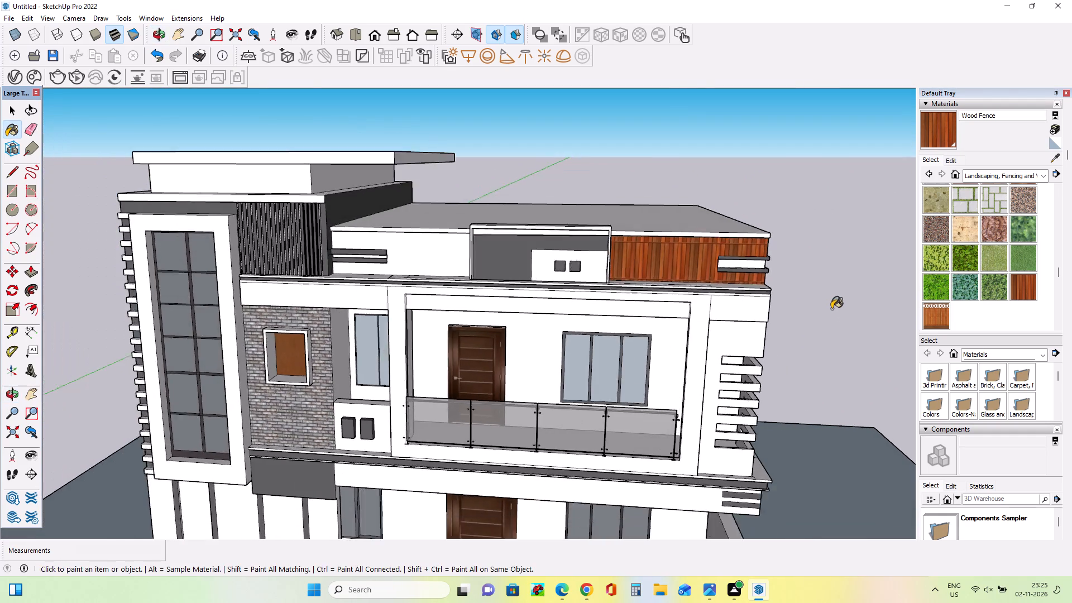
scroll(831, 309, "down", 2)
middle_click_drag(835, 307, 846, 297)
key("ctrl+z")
Paint the ground plane around the house with the Pavers with Grass Herringbone material.
scroll(563, 269, "down", 7)
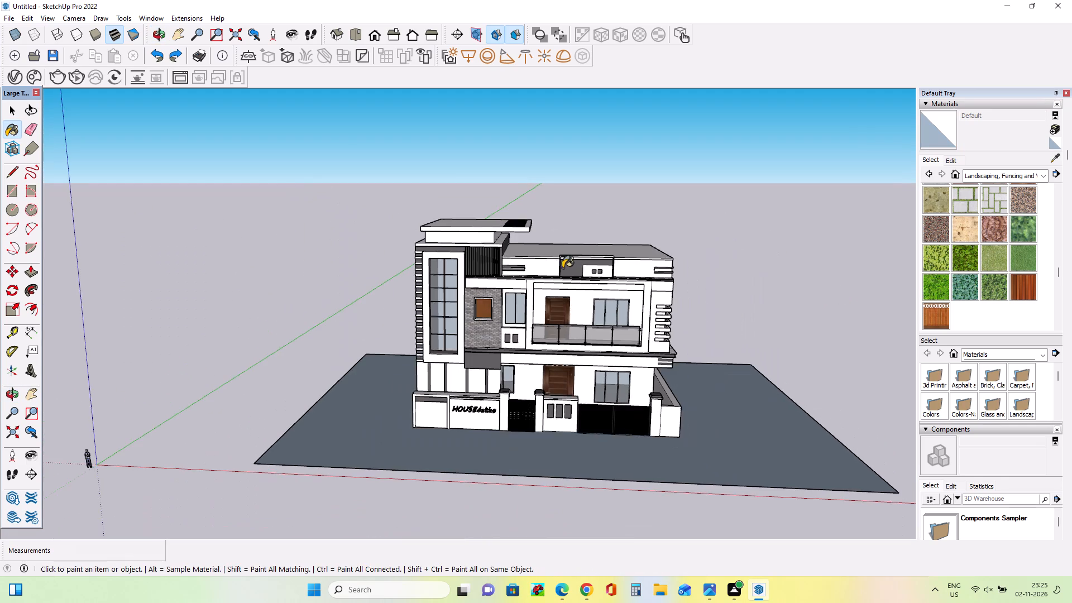
middle_click_drag(820, 375, 867, 379)
scroll(741, 327, "up", 3)
middle_click_drag(728, 352, 718, 357)
middle_click_drag(457, 366, 453, 342)
scroll(453, 342, "up", 3)
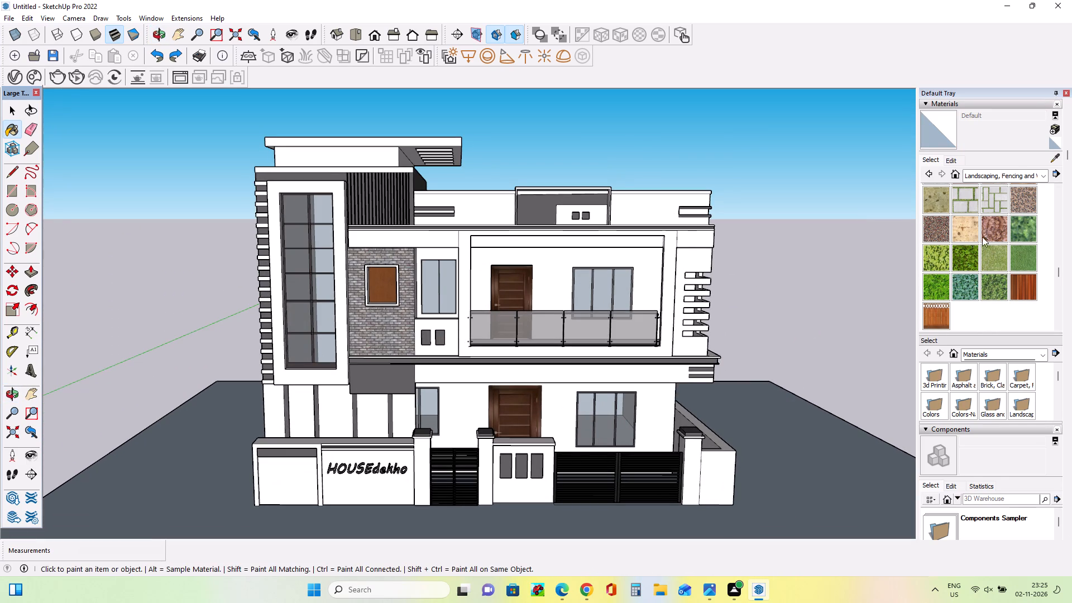
left_click(996, 203)
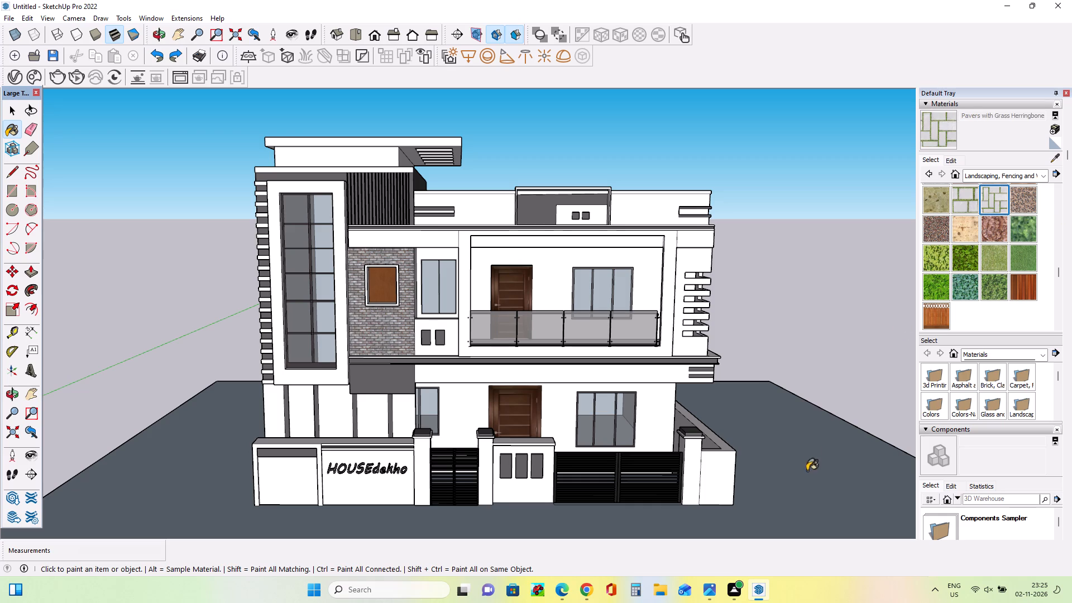
left_click(795, 487)
Create a copy of the herringbone paver material with a 10' texture width and paint the ground plane with it.
left_click(1054, 130)
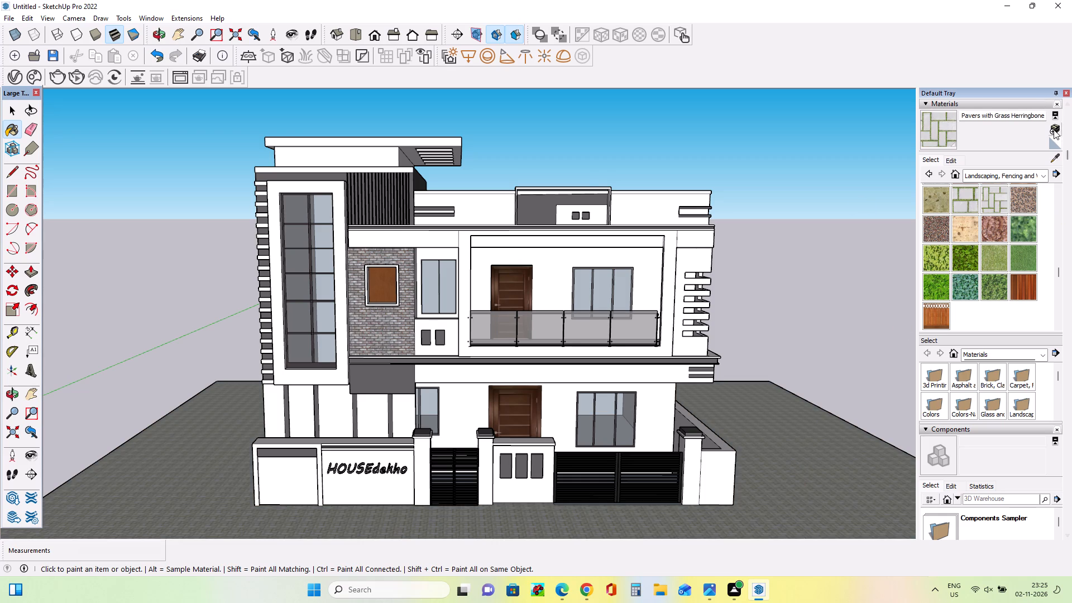
left_click(500, 362)
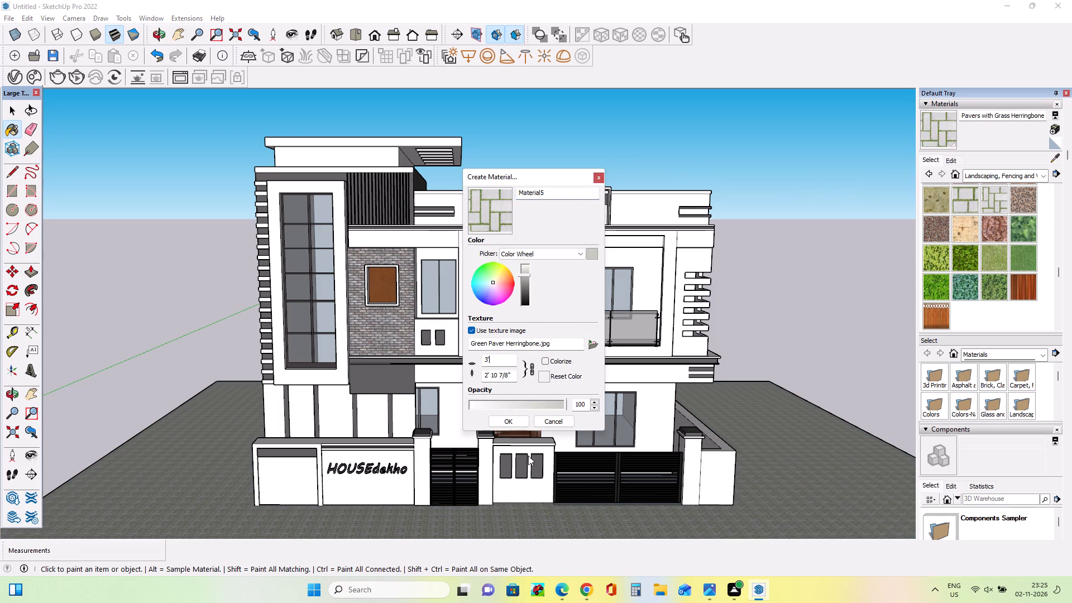
key("BackSpace")
key("BackSpace")
type("10'")
left_click(514, 424)
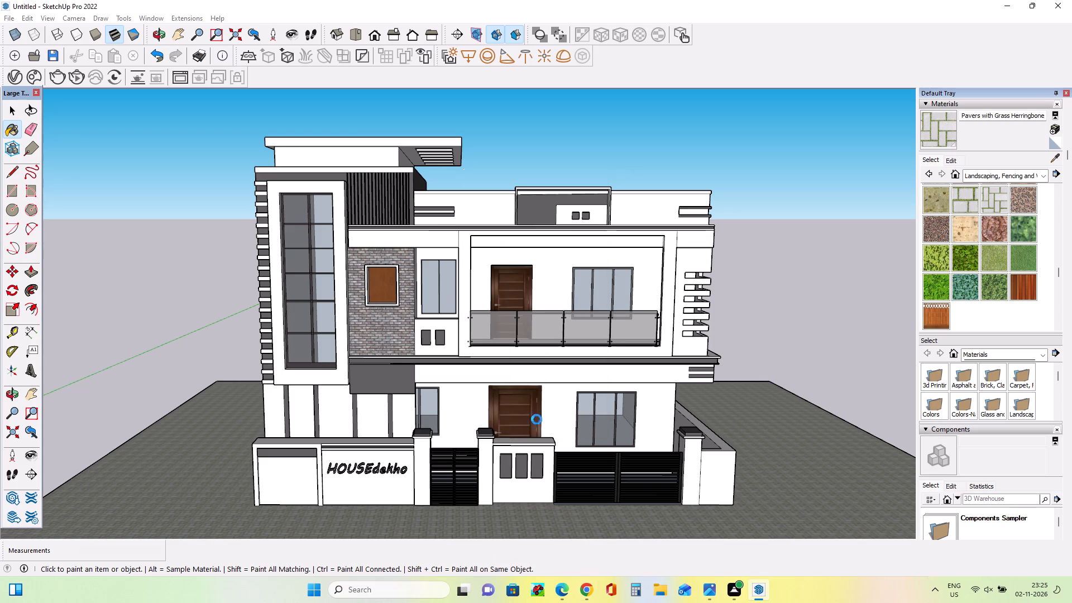
left_click(845, 481)
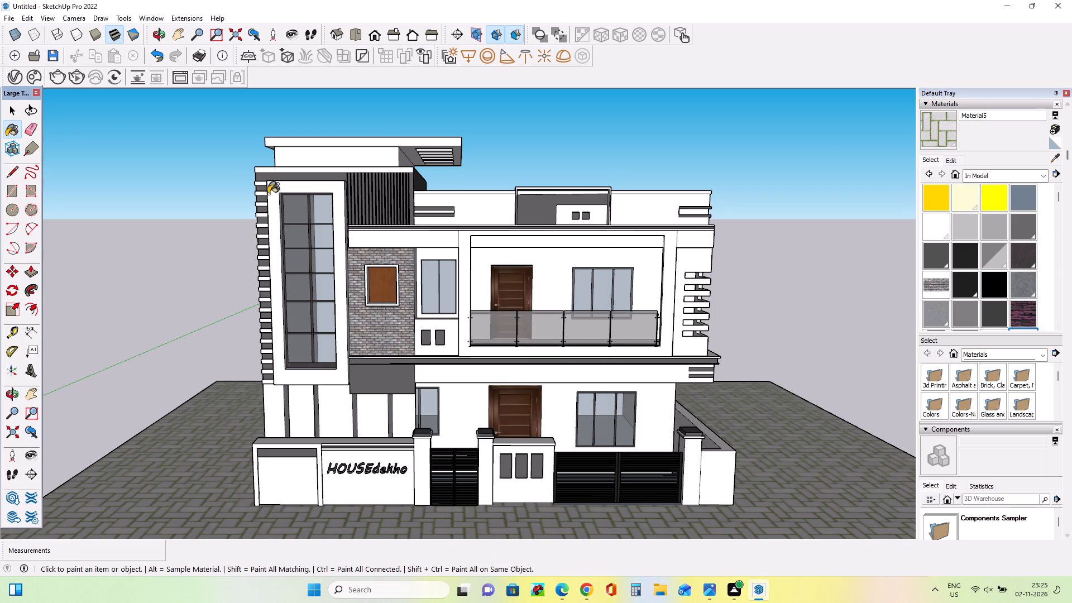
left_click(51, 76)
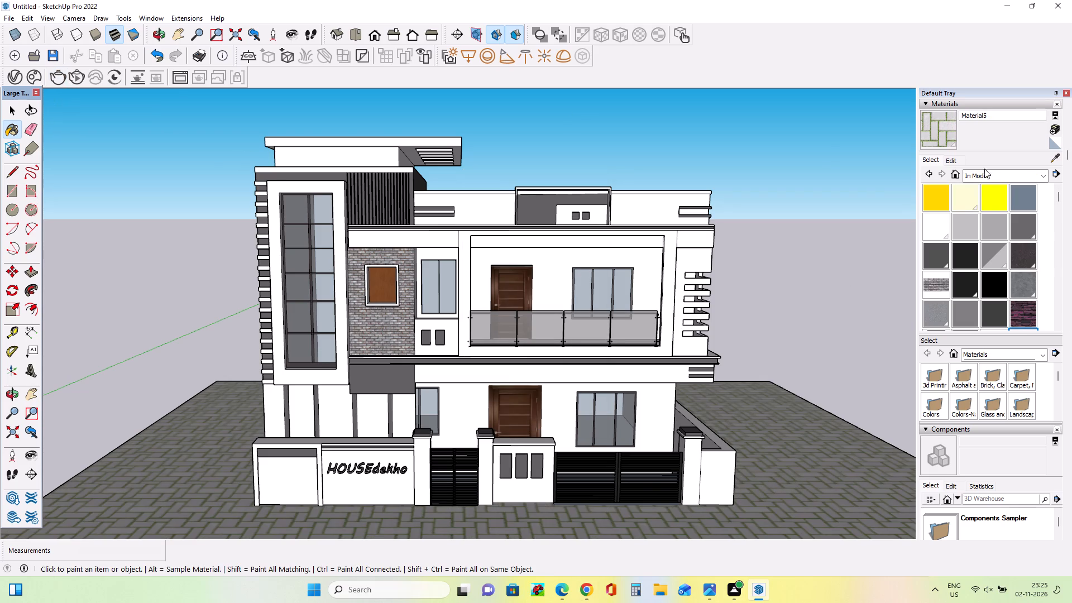
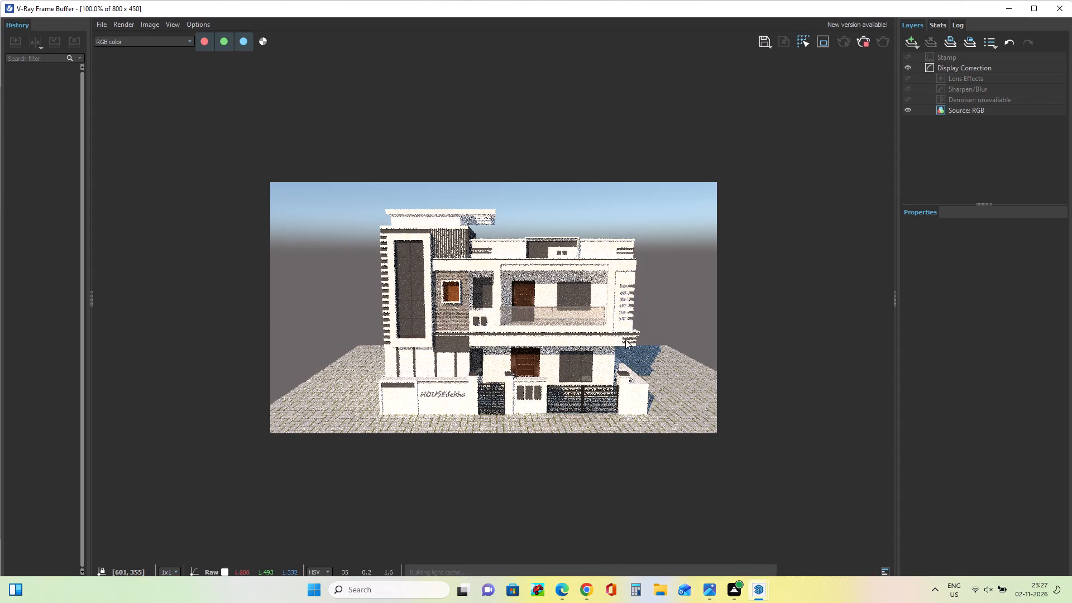
Inspect the V-Ray render of the house on its herringbone paver ground, and return to the model.
scroll(617, 310, "up", 2)
scroll(617, 313, "down", 1)
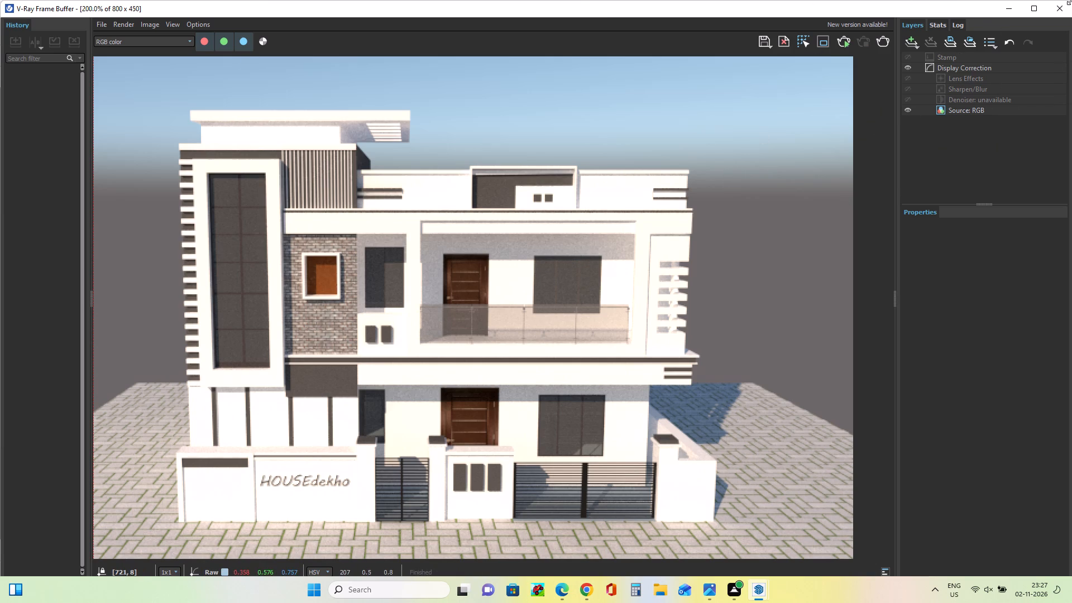
left_click(1010, 7)
Draw a rectangle about 144' by 107' on the paver ground plane, surrounding the house.
middle_click_drag(907, 193, 911, 262)
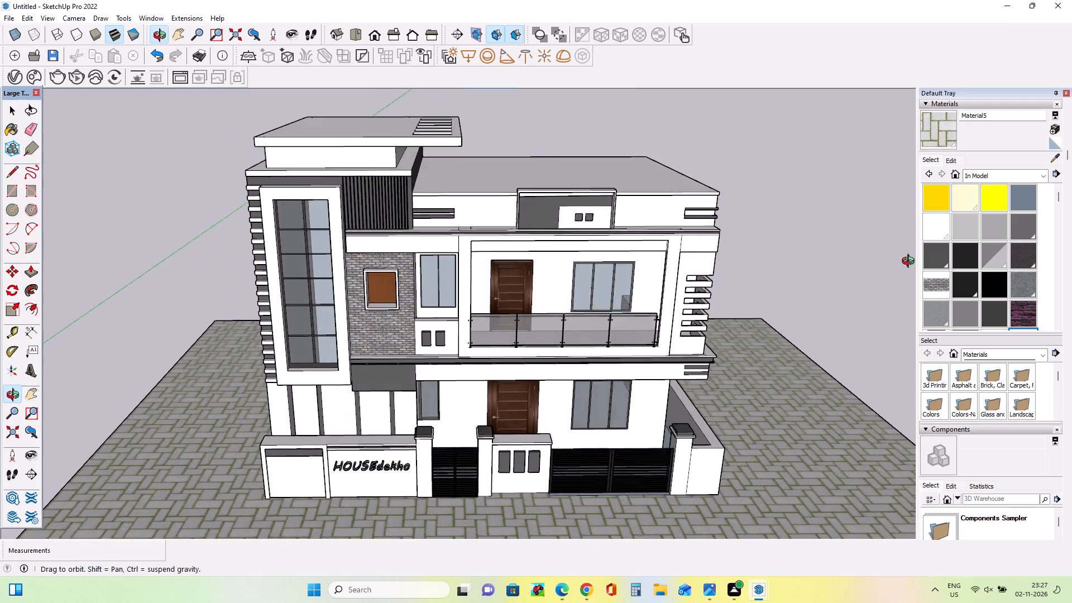
middle_click_drag(911, 262, 893, 259)
scroll(848, 207, "down", 9)
middle_click_drag(859, 224, 885, 266)
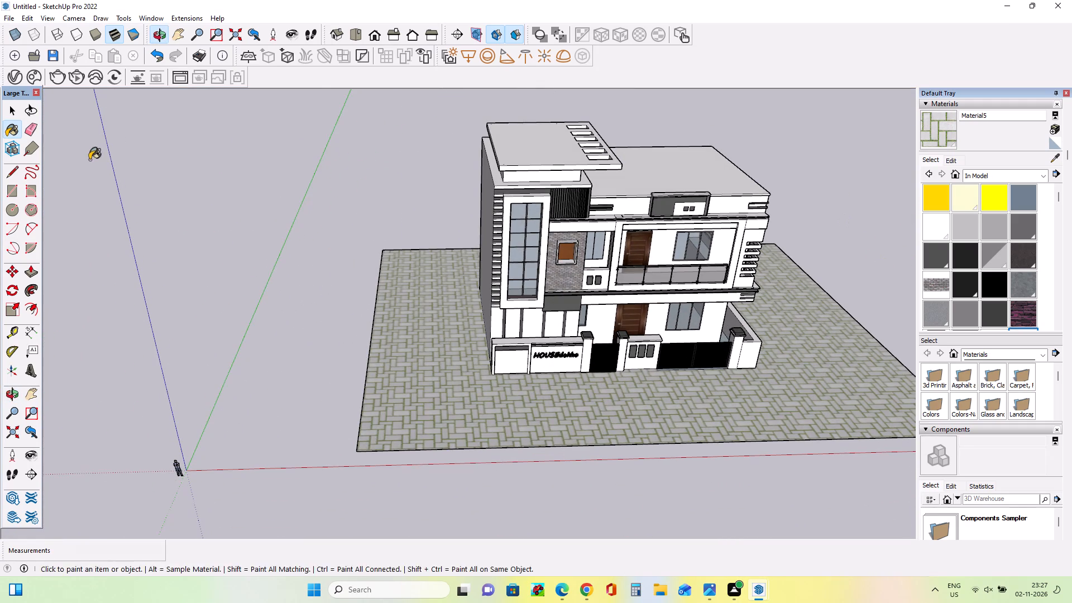
left_click(12, 193)
left_click(445, 401)
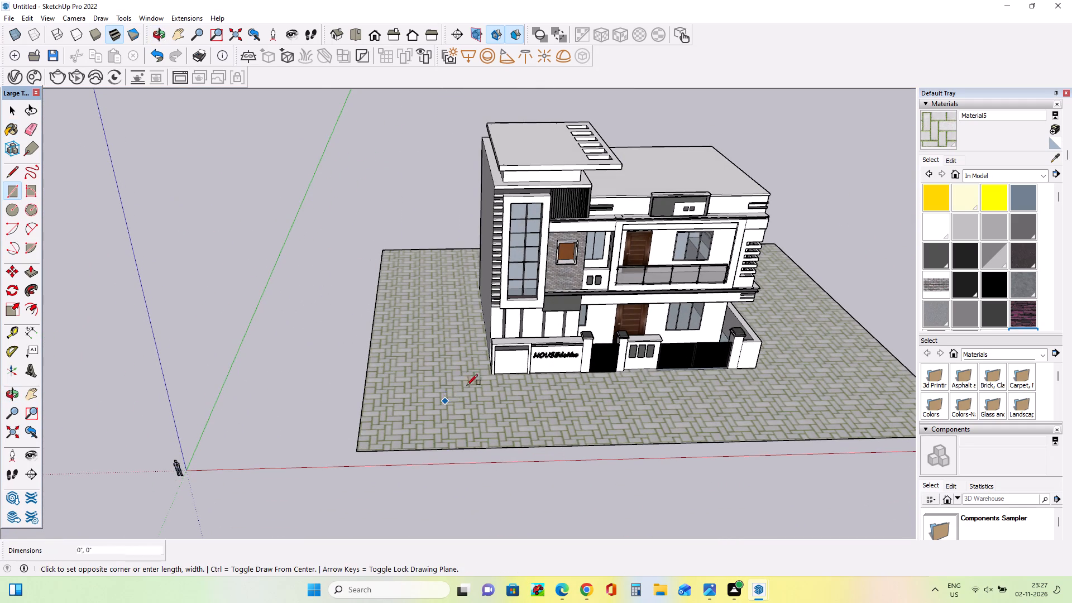
middle_click_drag(734, 247, 627, 348)
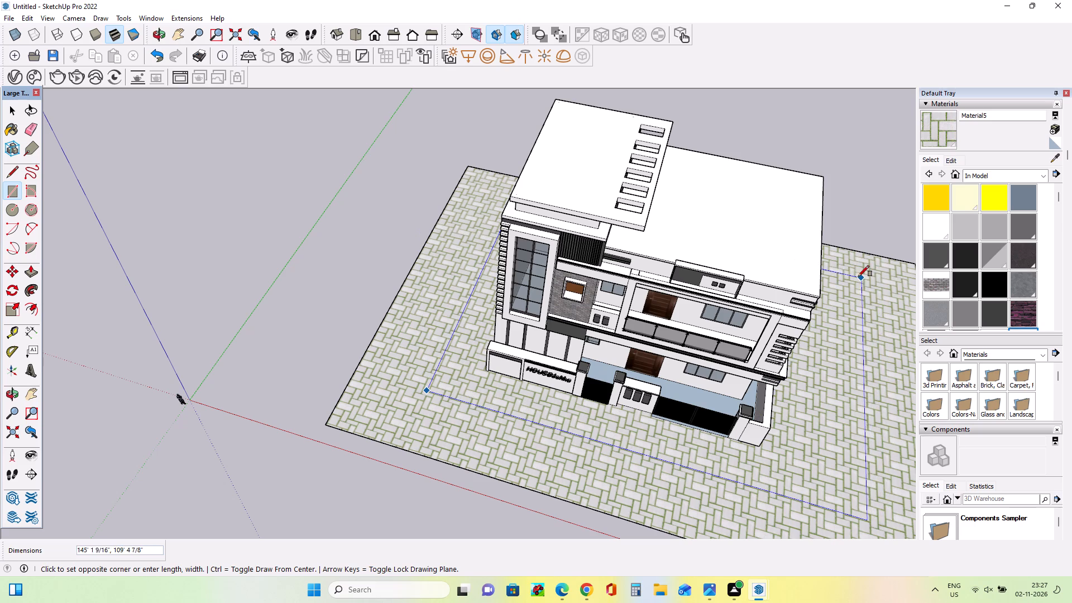
left_click(859, 281)
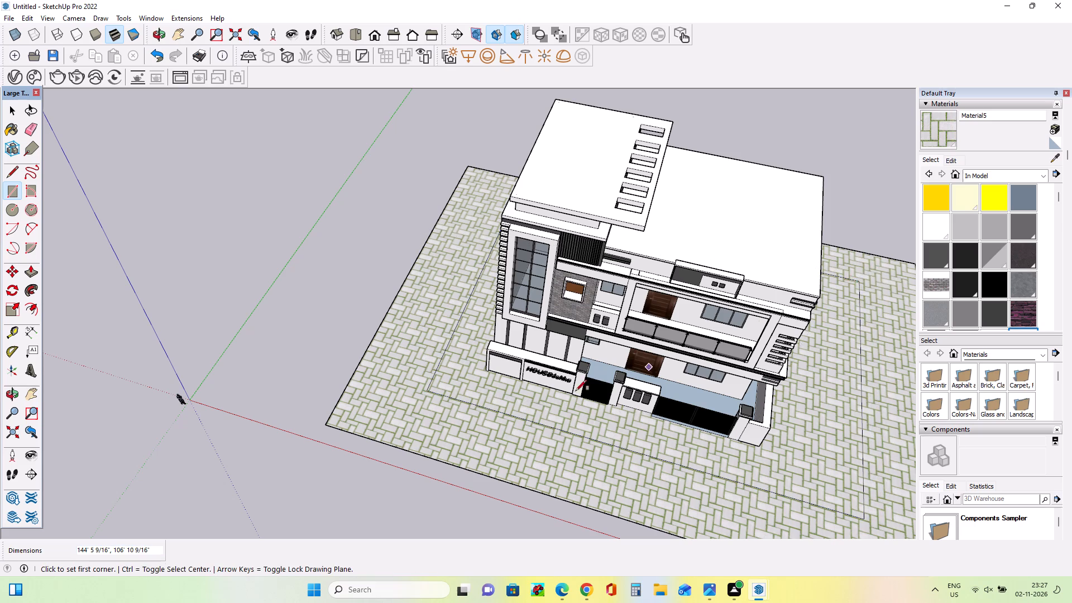
Paint the inner ground rectangle around the house with Grass Dark Green from the Landscaping, Fencing and Vegetation collection.
middle_click_drag(585, 391, 694, 338)
left_click(1001, 175)
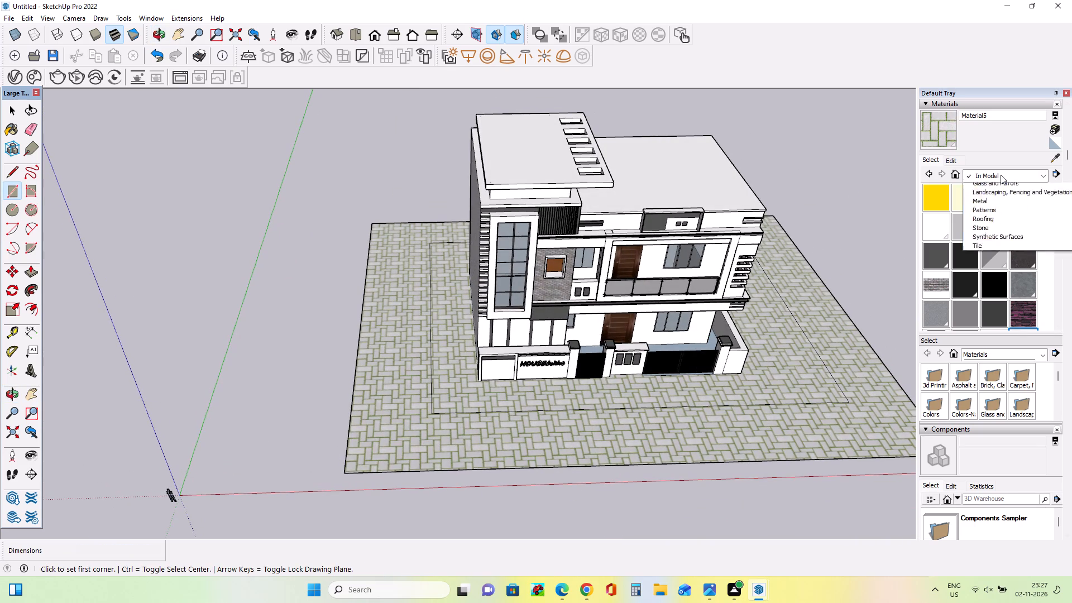
left_click(1048, 264)
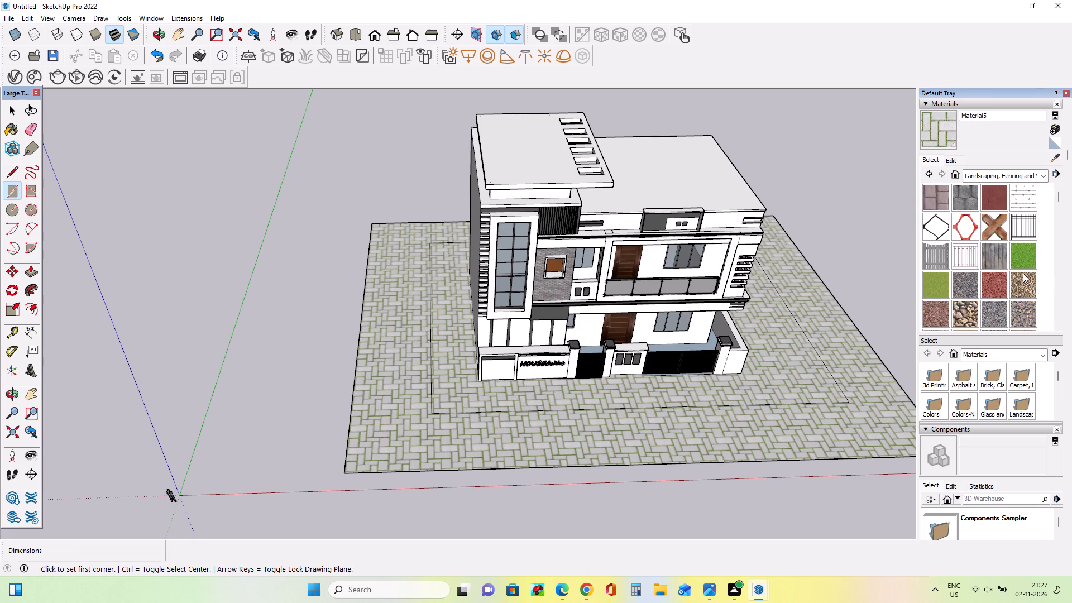
left_click(1021, 261)
left_click(762, 386)
Examine the house with its lawn and paver border from several front and elevated angles.
scroll(496, 383, "down", 3)
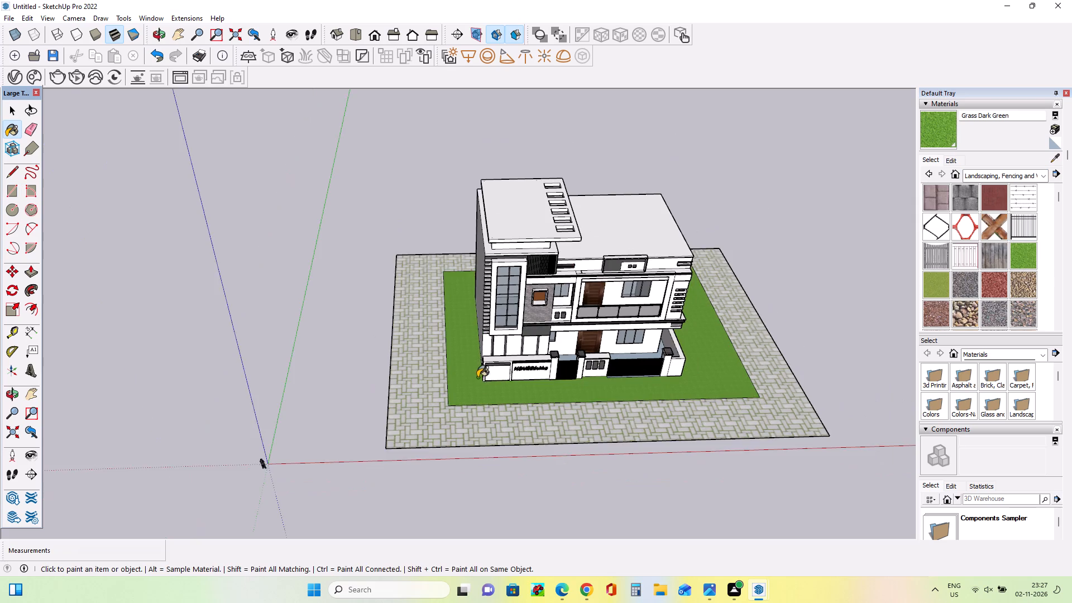
scroll(477, 377, "down", 3)
middle_click_drag(621, 366, 580, 305)
scroll(582, 327, "up", 5)
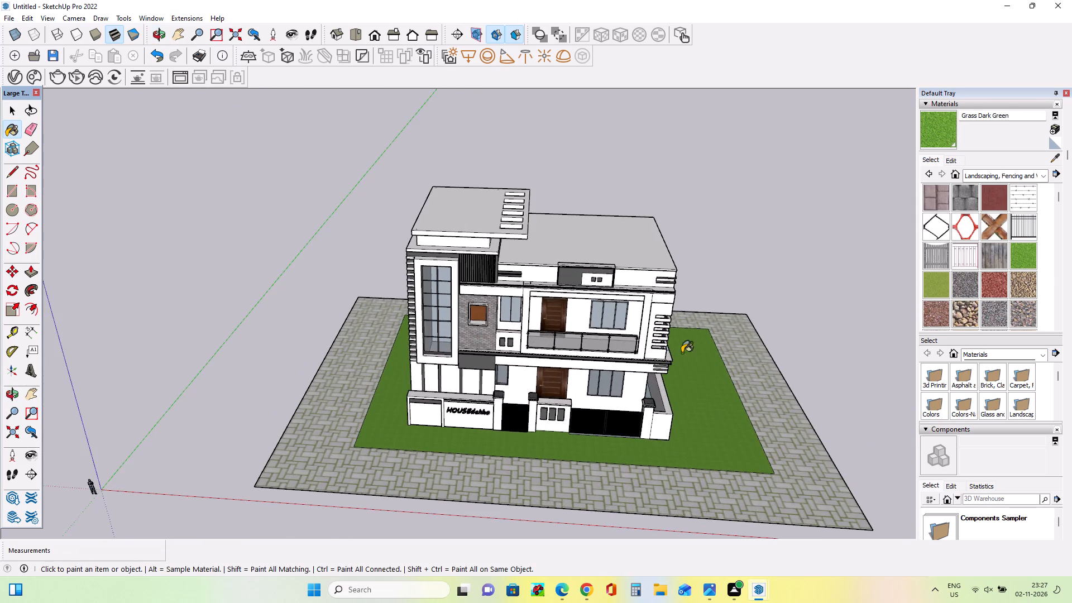
middle_click_drag(682, 352, 716, 296)
scroll(567, 294, "up", 2)
left_click(28, 393)
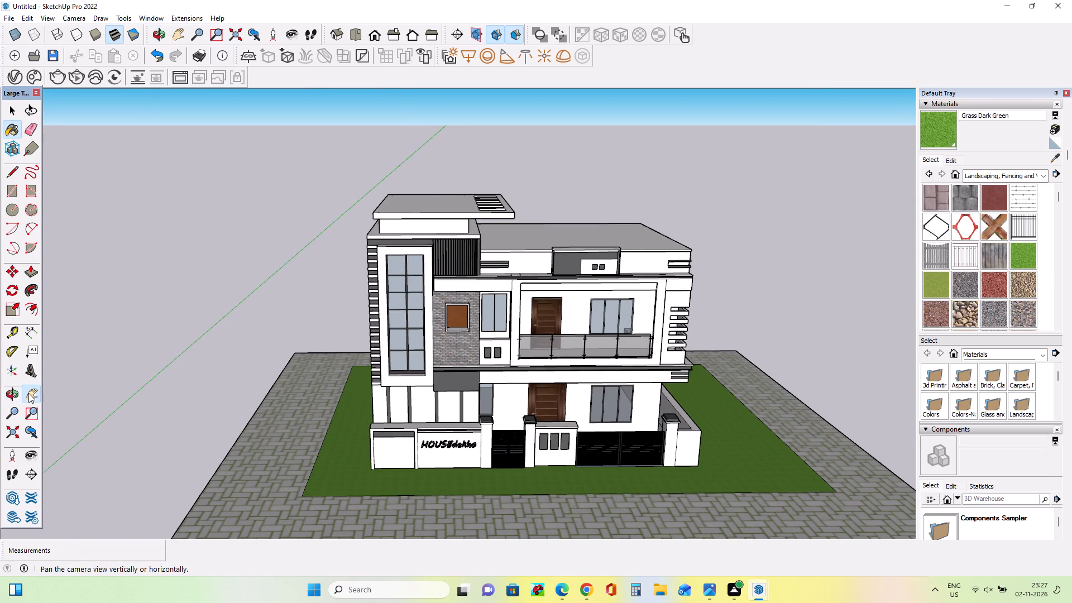
left_click_drag(462, 331, 394, 285)
middle_click_drag(502, 337, 519, 372)
scroll(493, 364, "up", 3)
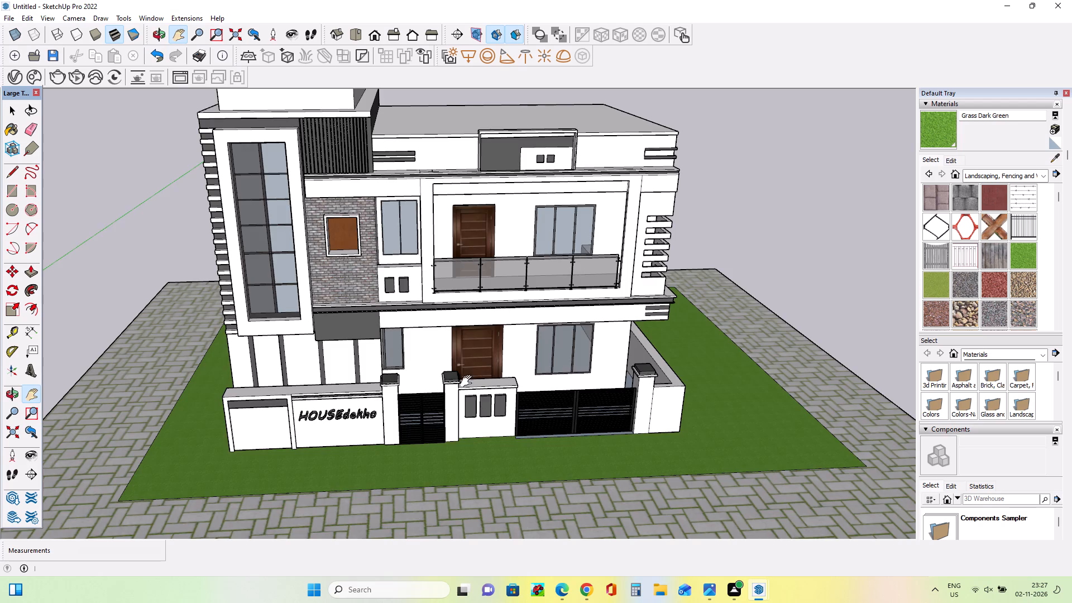
middle_click_drag(468, 381, 452, 337)
scroll(452, 336, "up", 1)
scroll(507, 350, "down", 3)
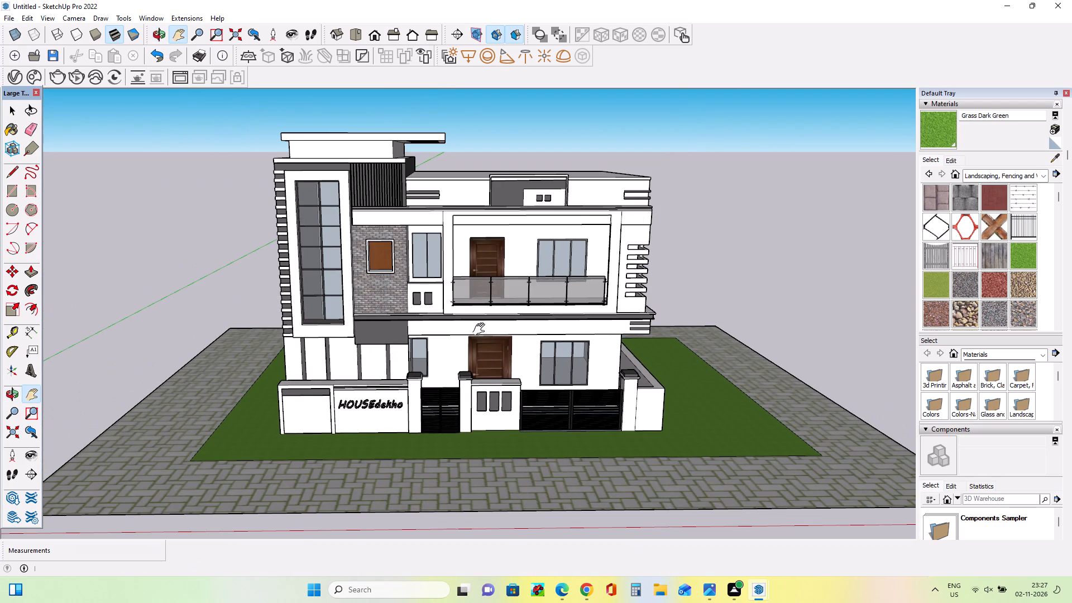
left_click_drag(480, 328, 486, 366)
middle_click_drag(484, 365, 477, 344)
scroll(506, 363, "up", 1)
Paint the ground-floor porch floor behind the front gates with Tile Ceramic Multi from the Tile collection.
middle_click_drag(507, 366, 446, 532)
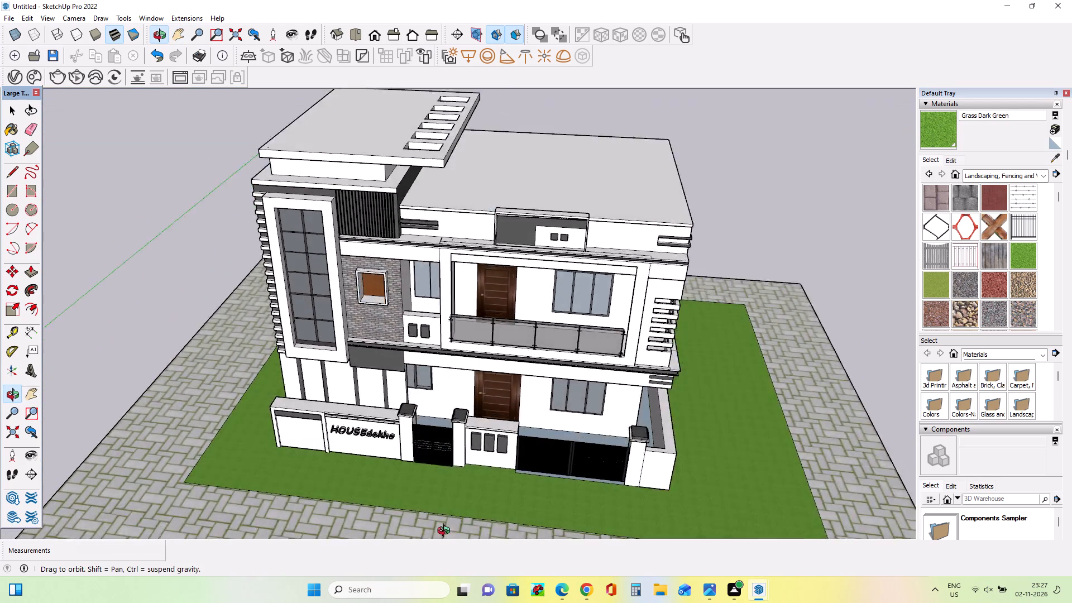
middle_click_drag(446, 532, 441, 548)
scroll(578, 457, "up", 1)
left_click(1015, 180)
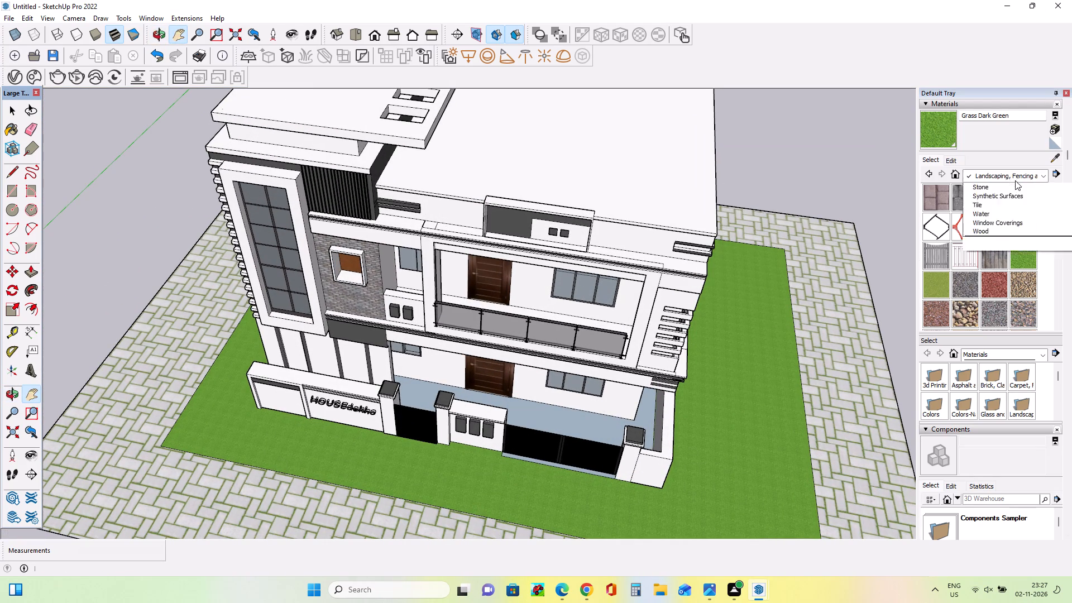
left_click(1028, 297)
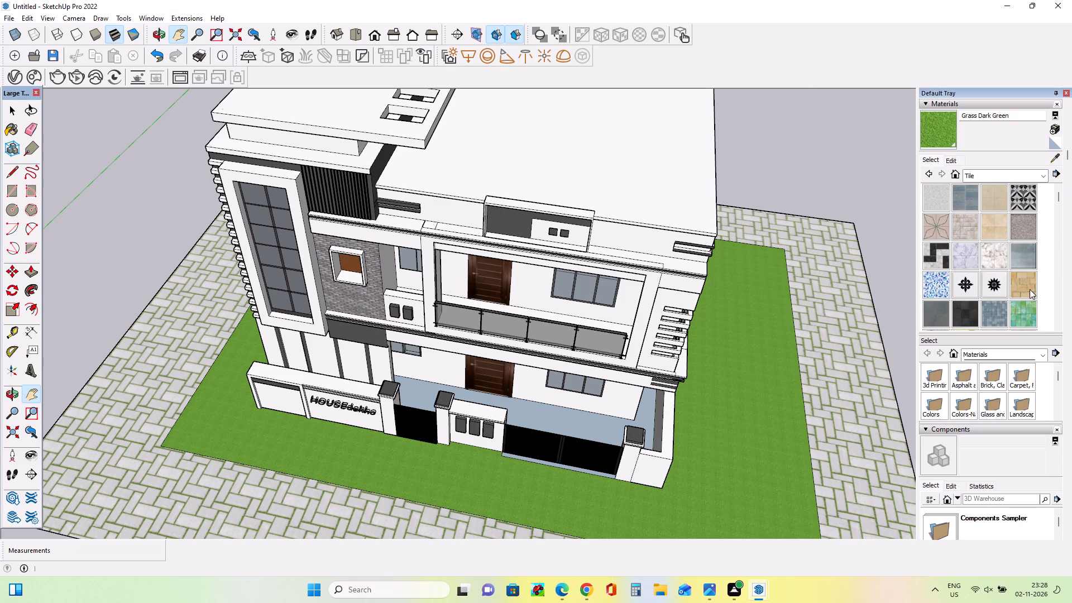
scroll(982, 258, "down", 2)
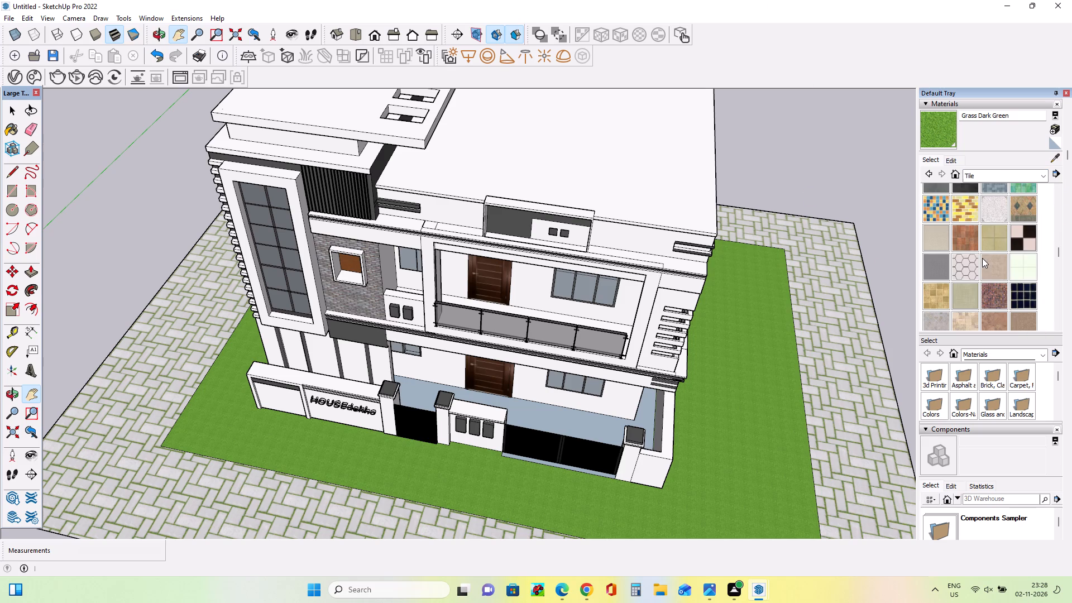
left_click(970, 237)
left_click(577, 428)
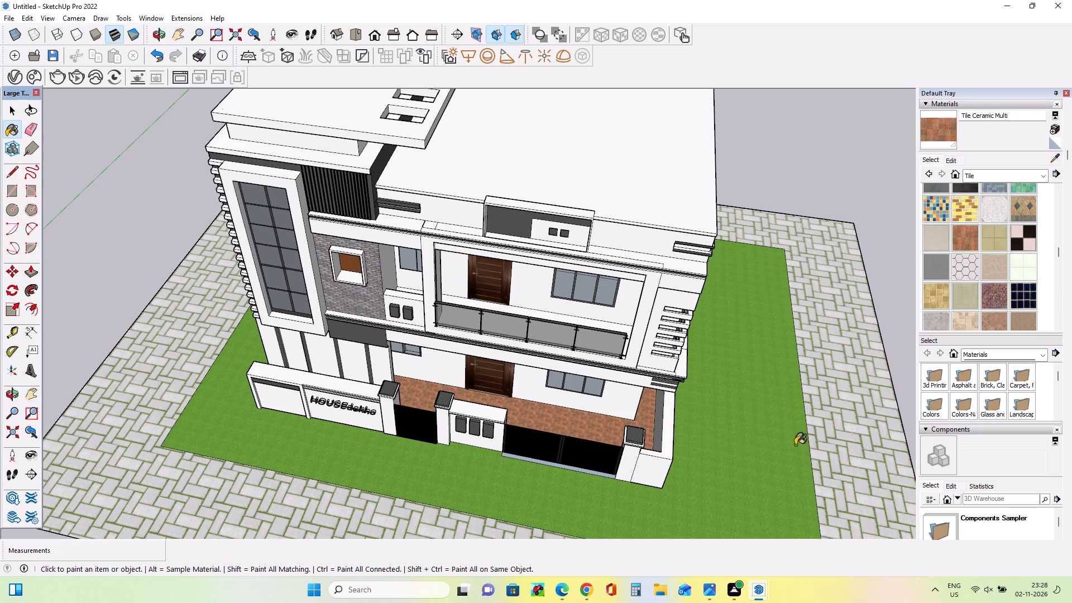
Paint the first-floor balcony floor behind the glass railing with the Tile Large Brown material.
middle_click_drag(628, 418, 711, 325)
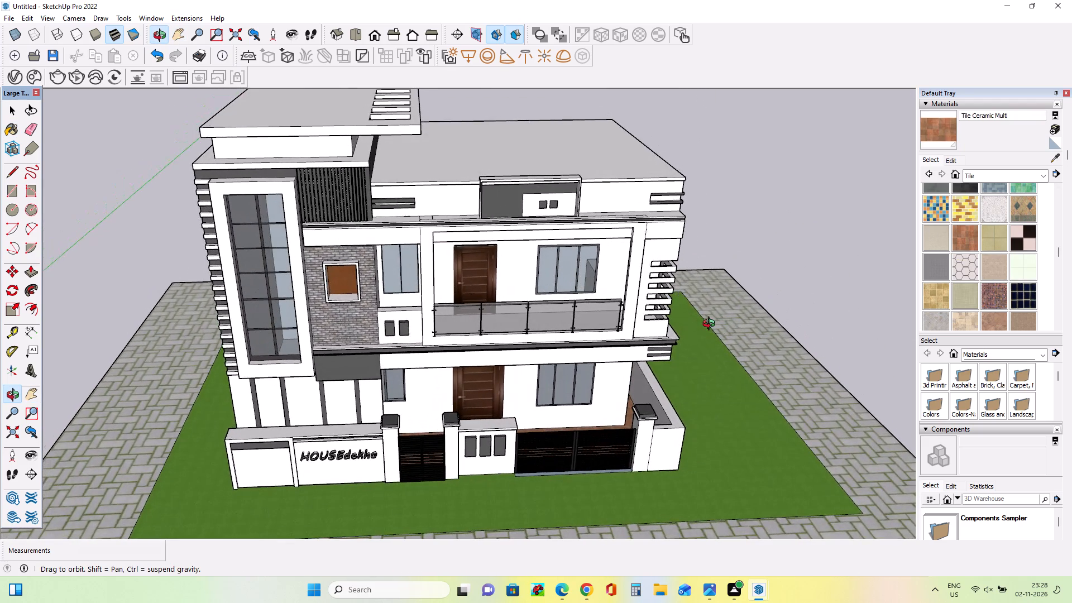
middle_click_drag(711, 325, 680, 442)
scroll(656, 324, "up", 2)
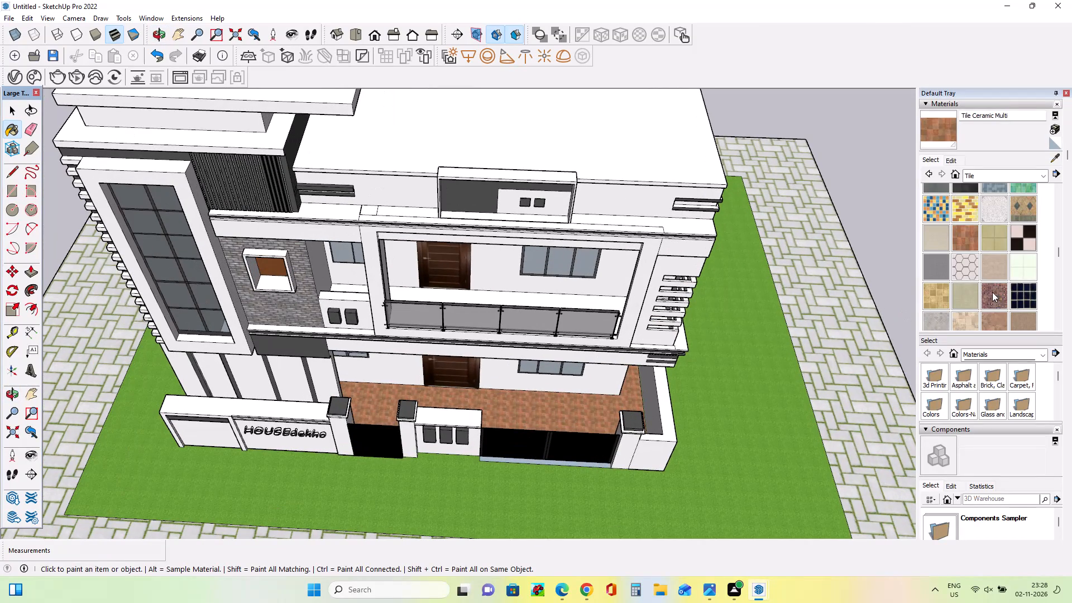
left_click(993, 292)
left_click(987, 270)
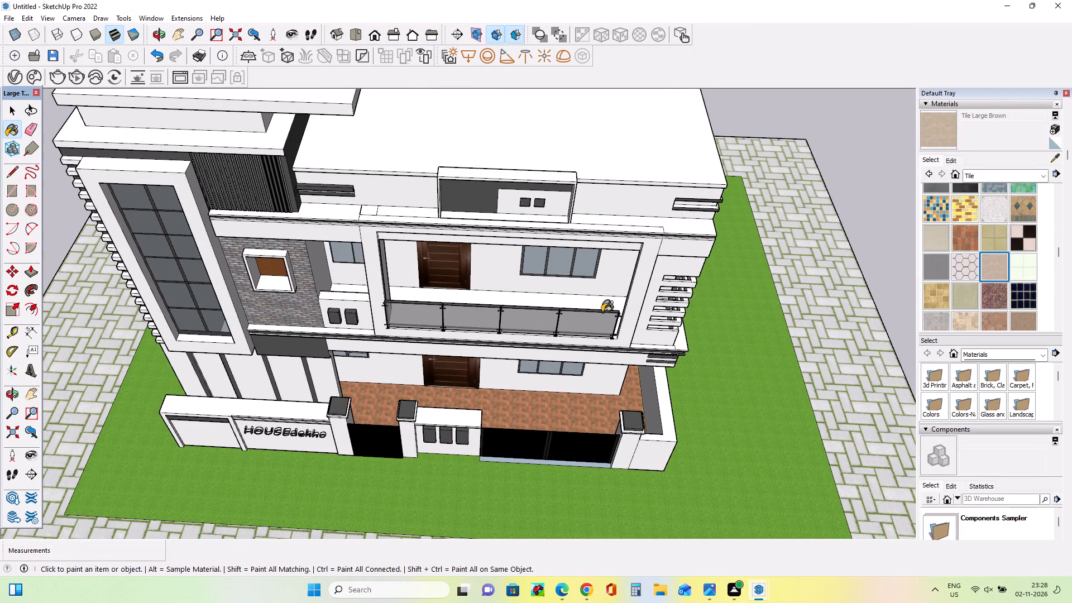
left_click(584, 304)
Frame the whole house in a low front view, render it with V-Ray and inspect the image.
middle_click_drag(605, 324, 596, 294)
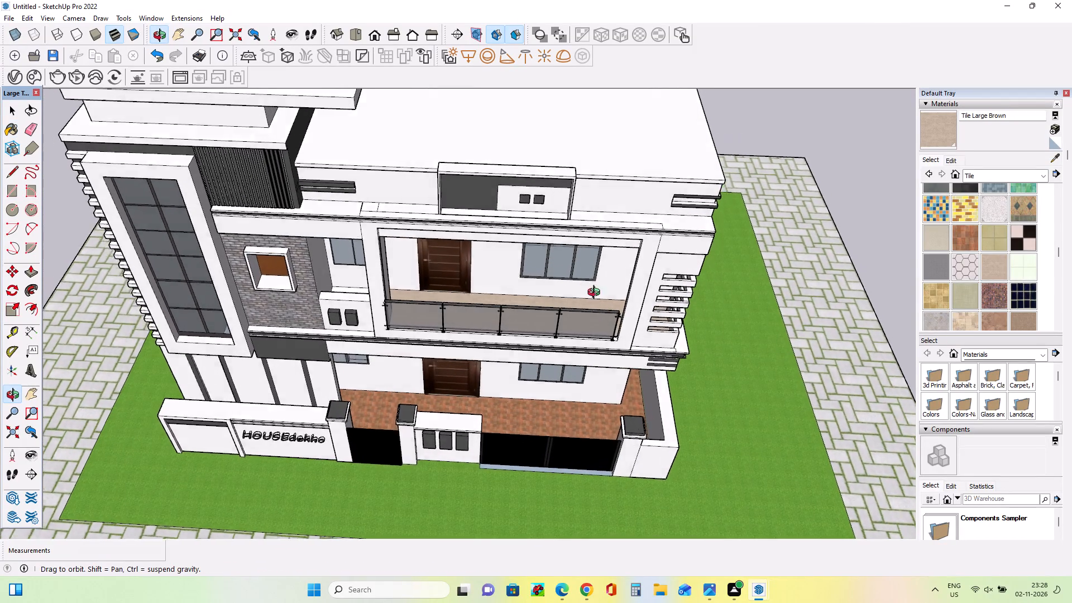
middle_click_drag(596, 294, 610, 182)
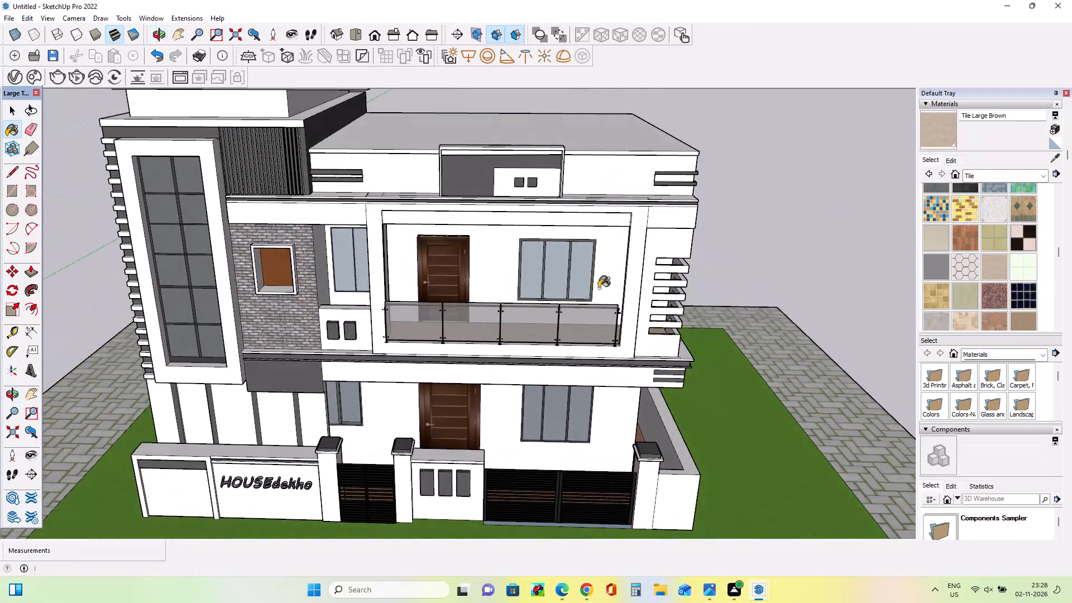
middle_click_drag(555, 367, 571, 305)
scroll(571, 305, "down", 3)
middle_click_drag(573, 307, 581, 288)
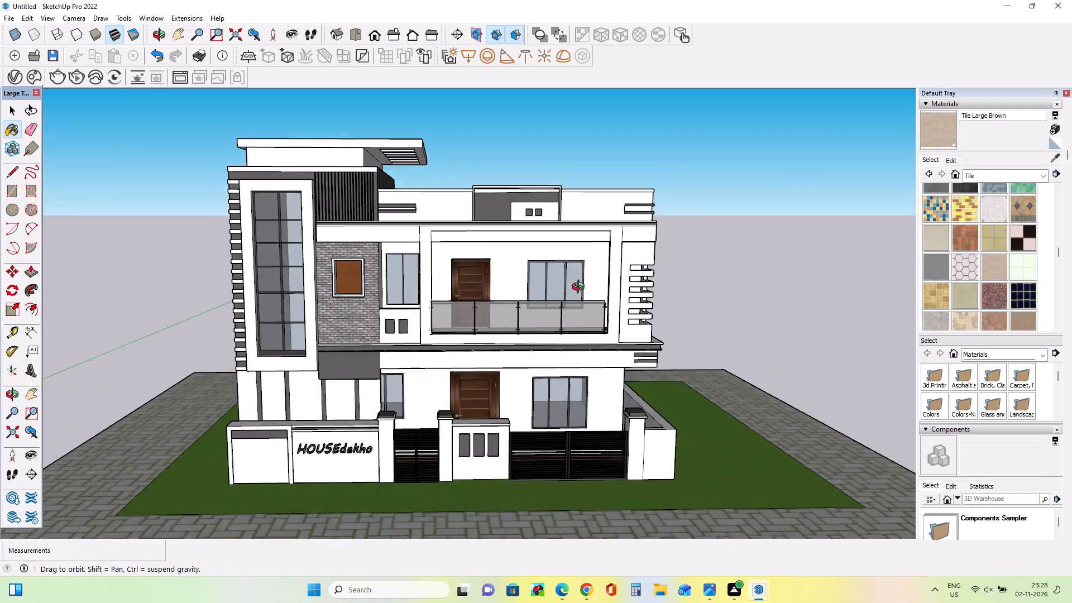
middle_click_drag(581, 288, 585, 276)
middle_click_drag(746, 356, 739, 359)
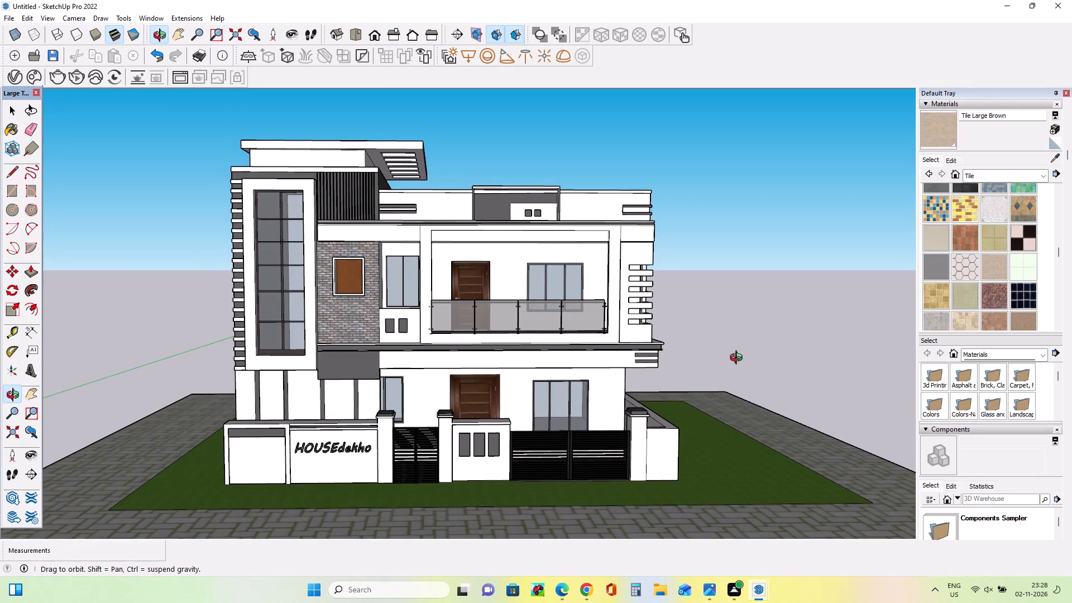
middle_click_drag(739, 359, 733, 361)
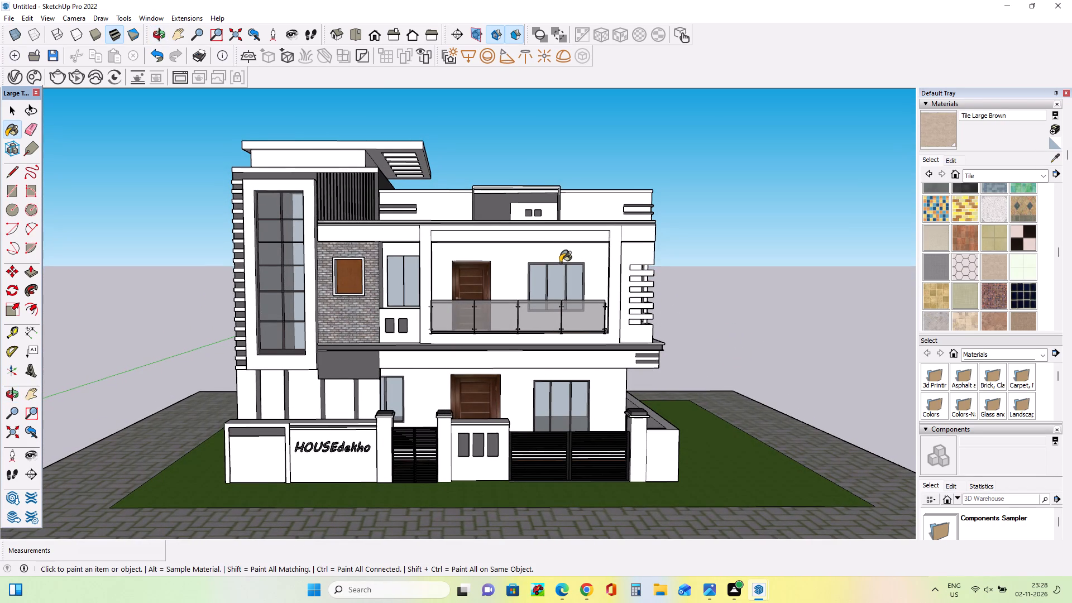
left_click(58, 75)
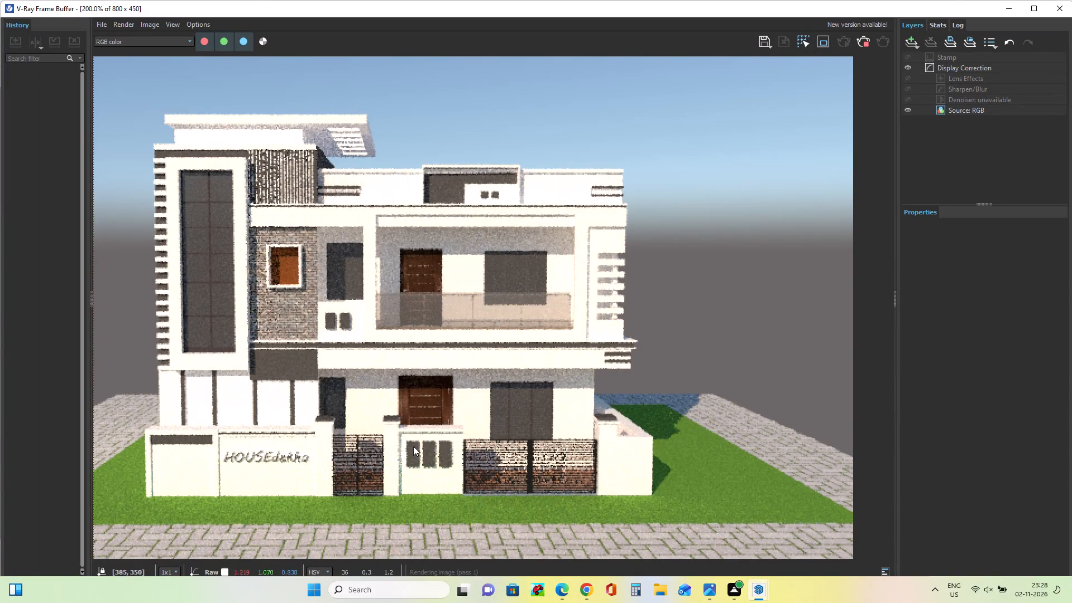
scroll(394, 417, "up", 3)
scroll(426, 416, "down", 4)
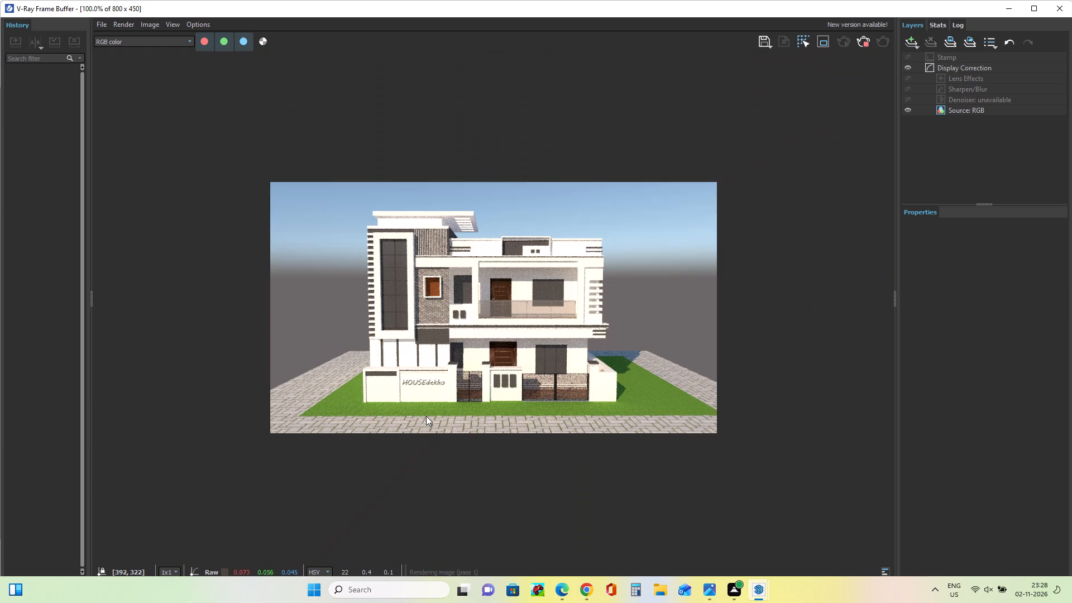
scroll(447, 350, "up", 1)
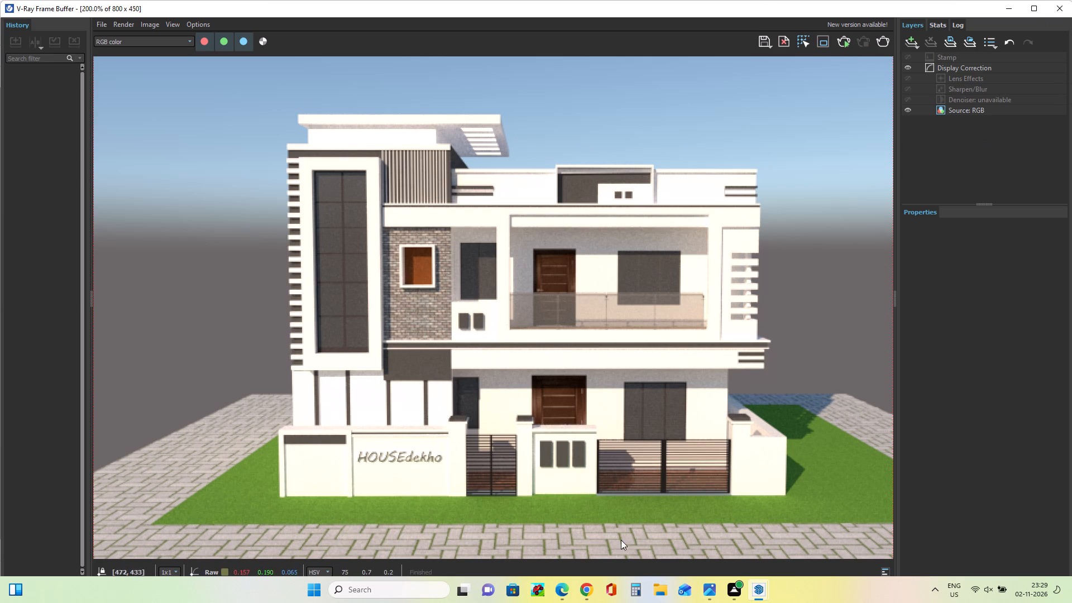
Switch to Snipping Tool and capture a rectangular snip of the rendered house with its lawn and pavers.
left_click(402, 591)
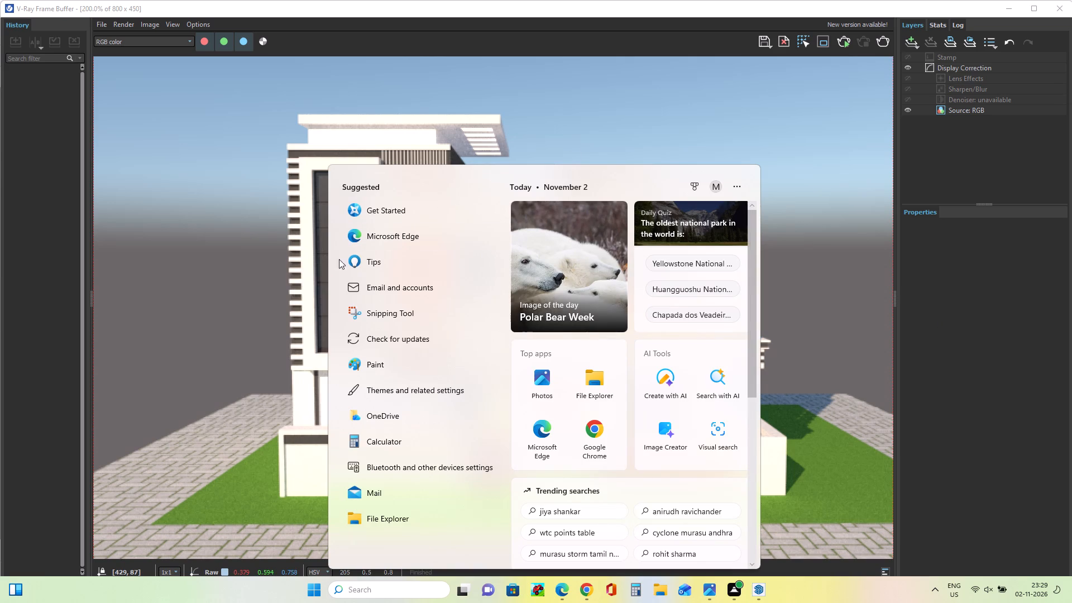
left_click(385, 310)
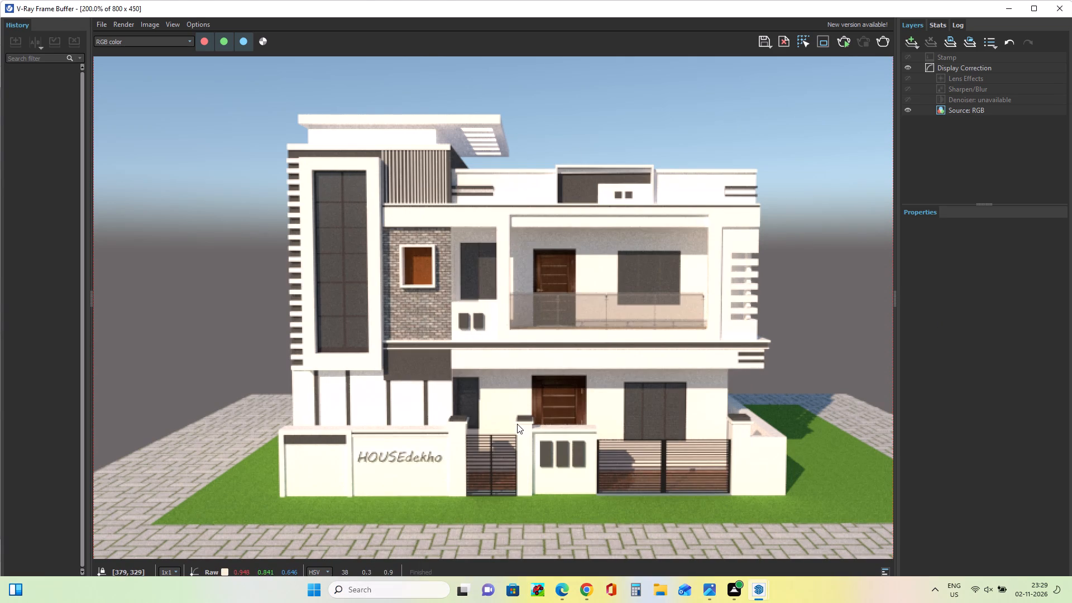
left_click(173, 31)
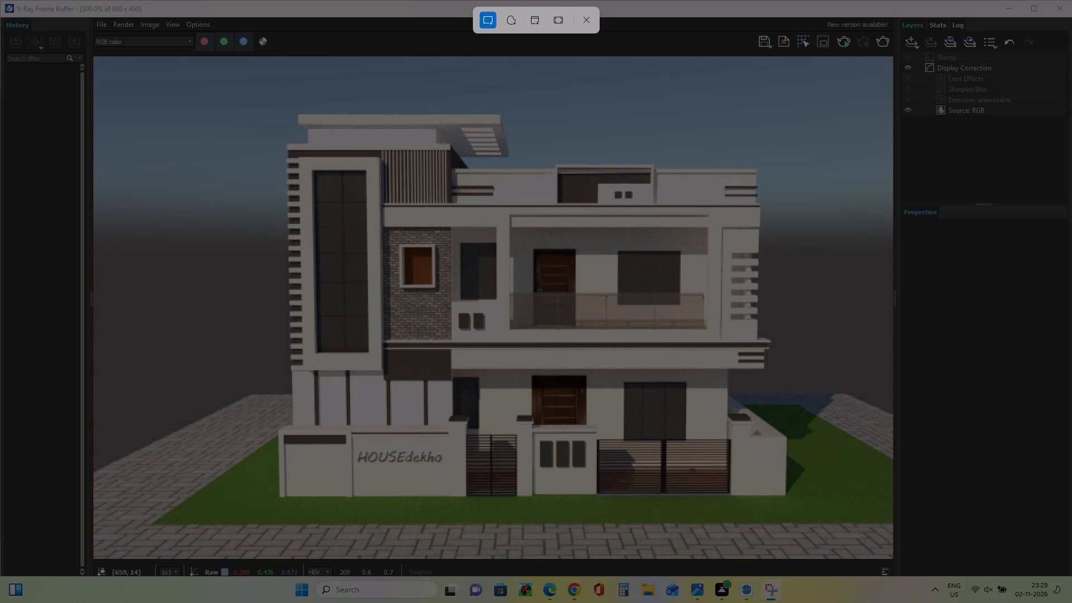
left_click_drag(814, 78, 418, 333)
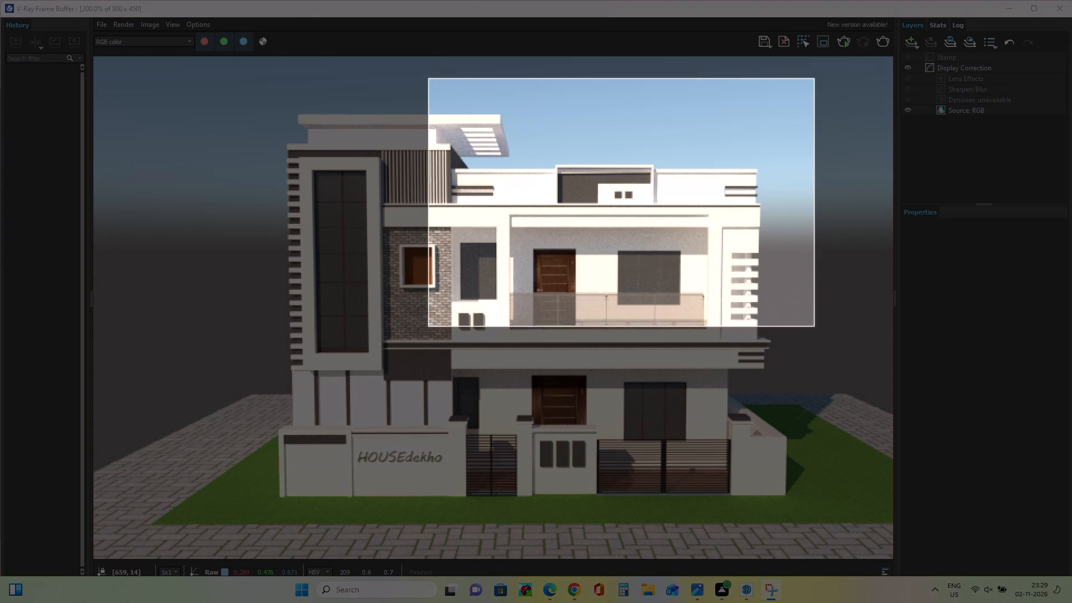
left_click_drag(418, 333, 156, 545)
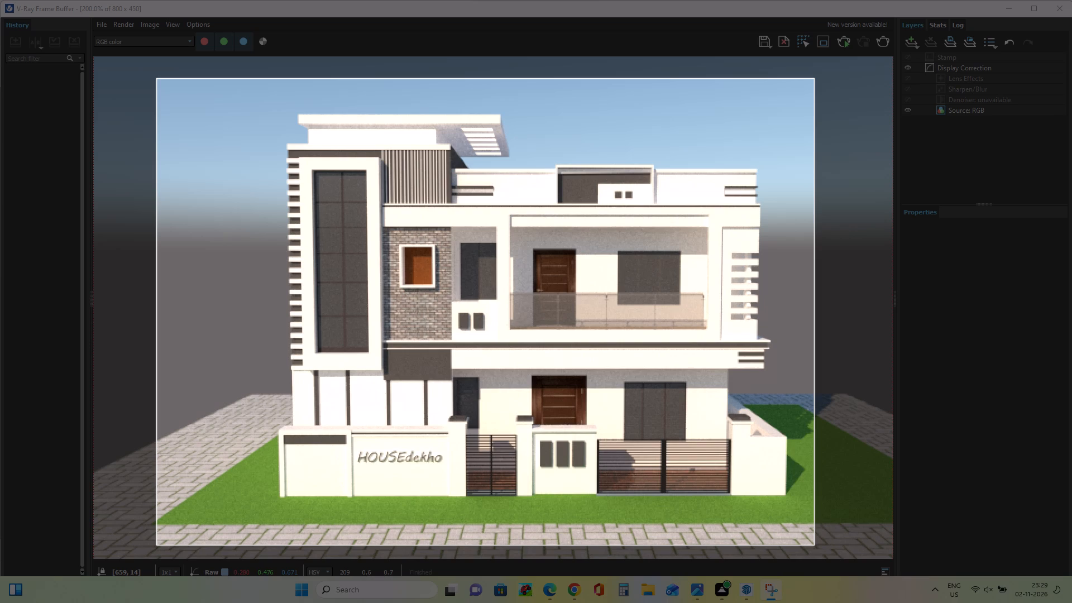
Retake the rectangular snip of the rendered house, ending it at the front lawn above the foreground pavers, and view it full screen.
left_click_drag(156, 545, 156, 545)
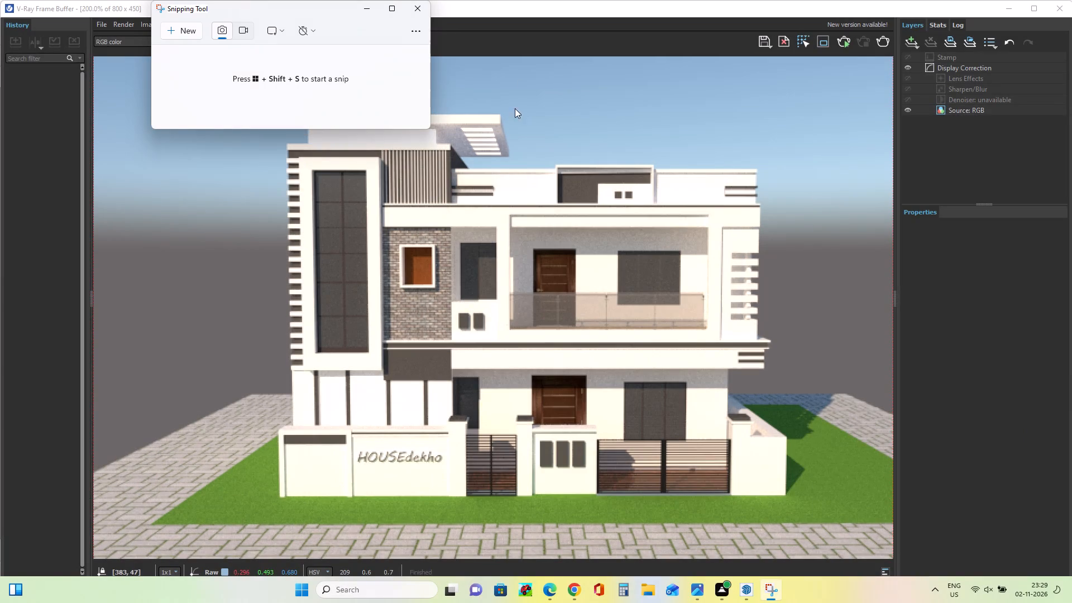
left_click(185, 30)
left_click(185, 27)
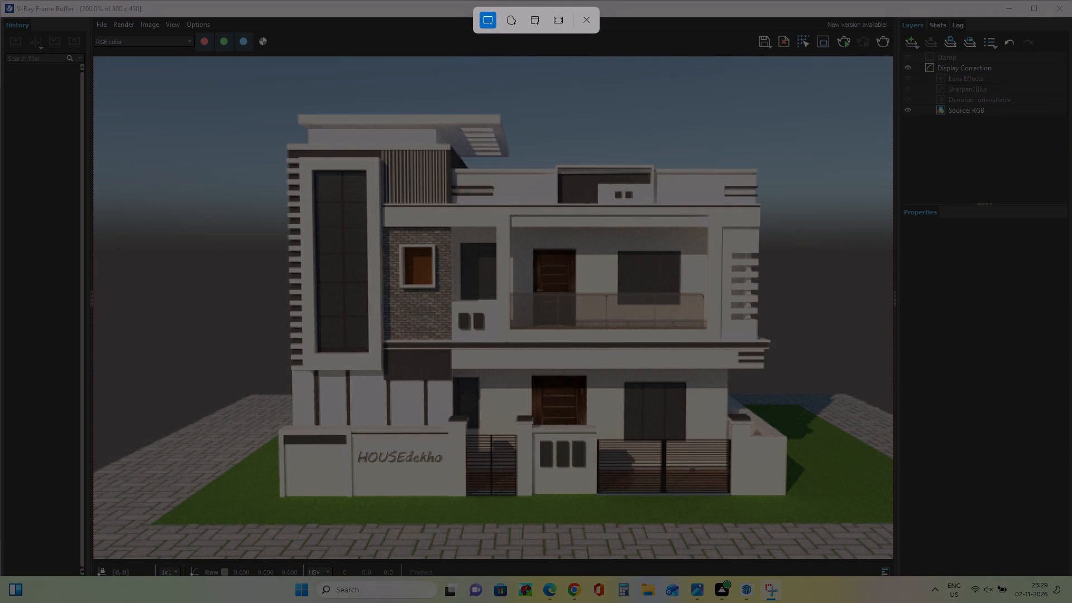
left_click_drag(864, 62, 177, 551)
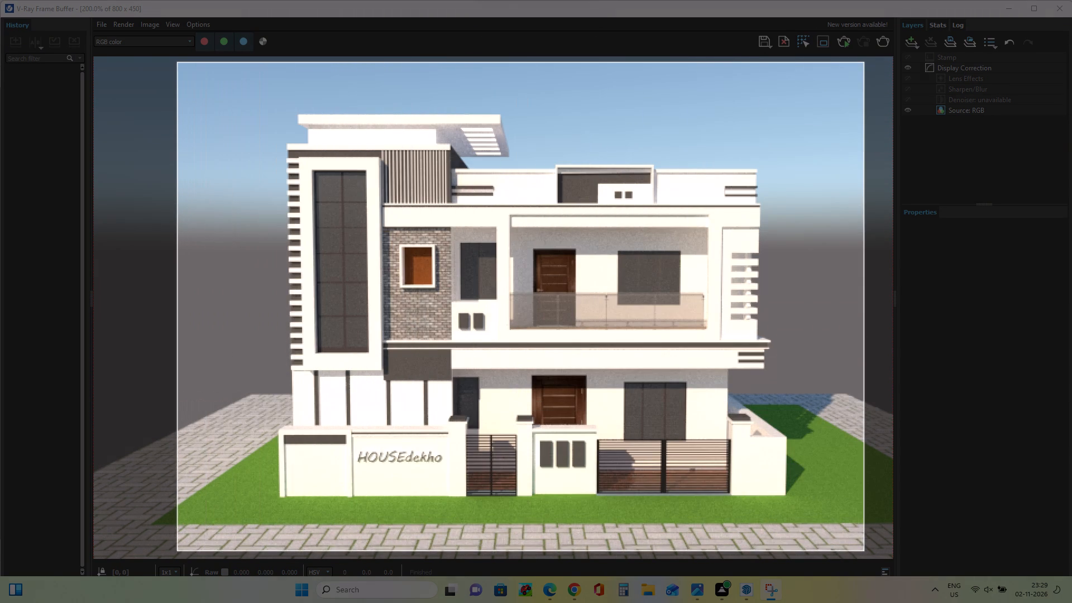
left_click_drag(177, 551, 142, 546)
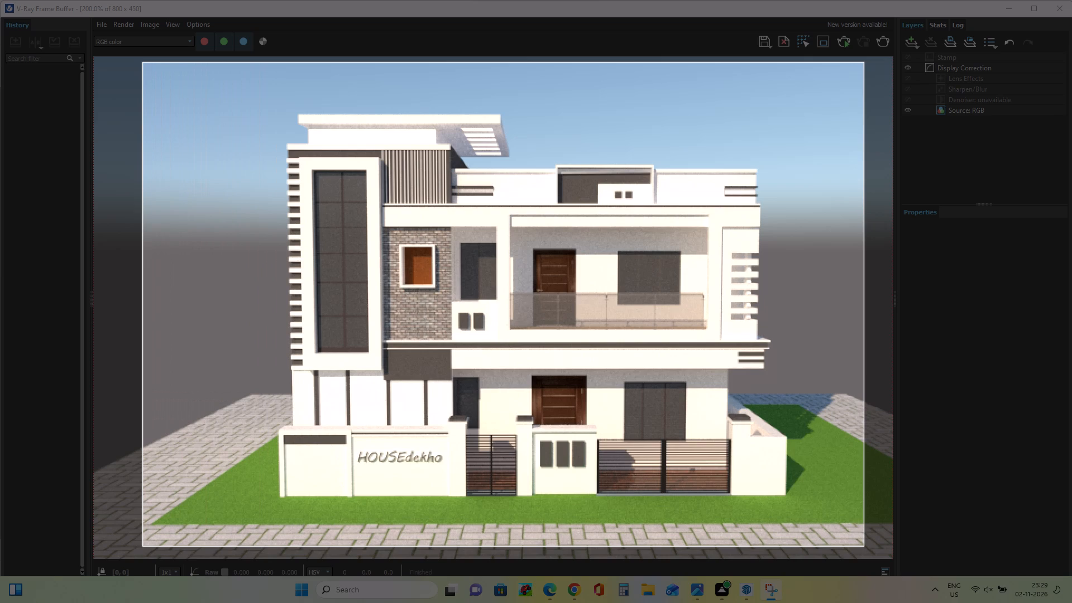
left_click_drag(142, 546, 153, 517)
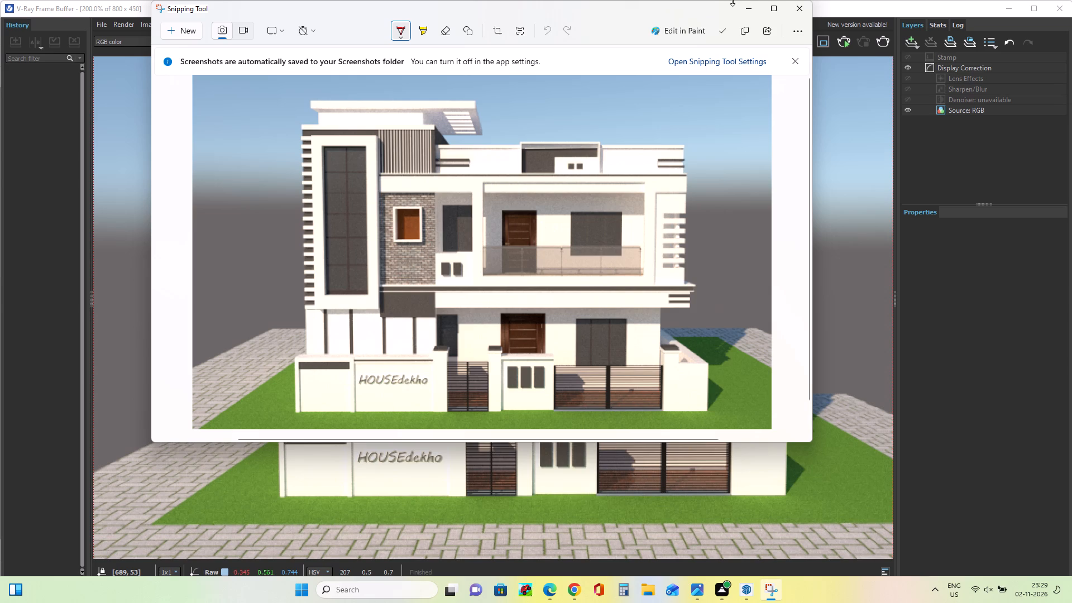
left_click(774, 11)
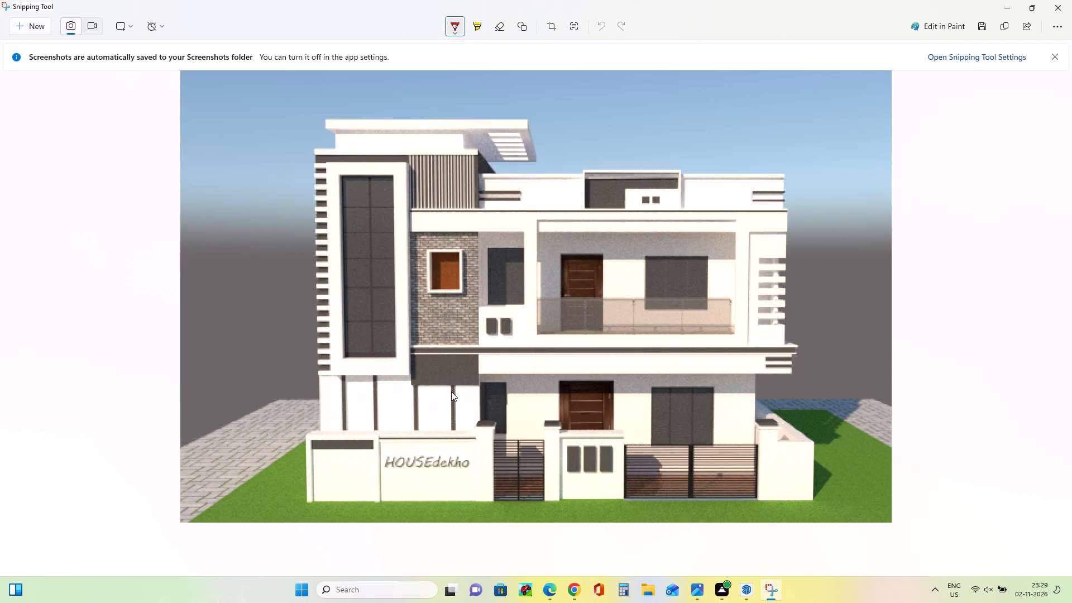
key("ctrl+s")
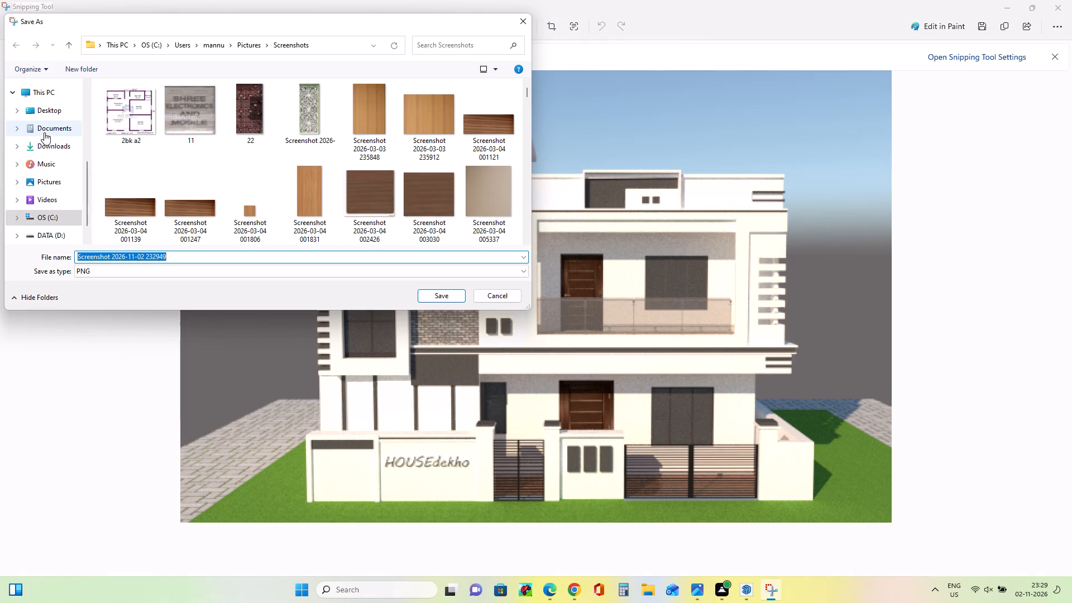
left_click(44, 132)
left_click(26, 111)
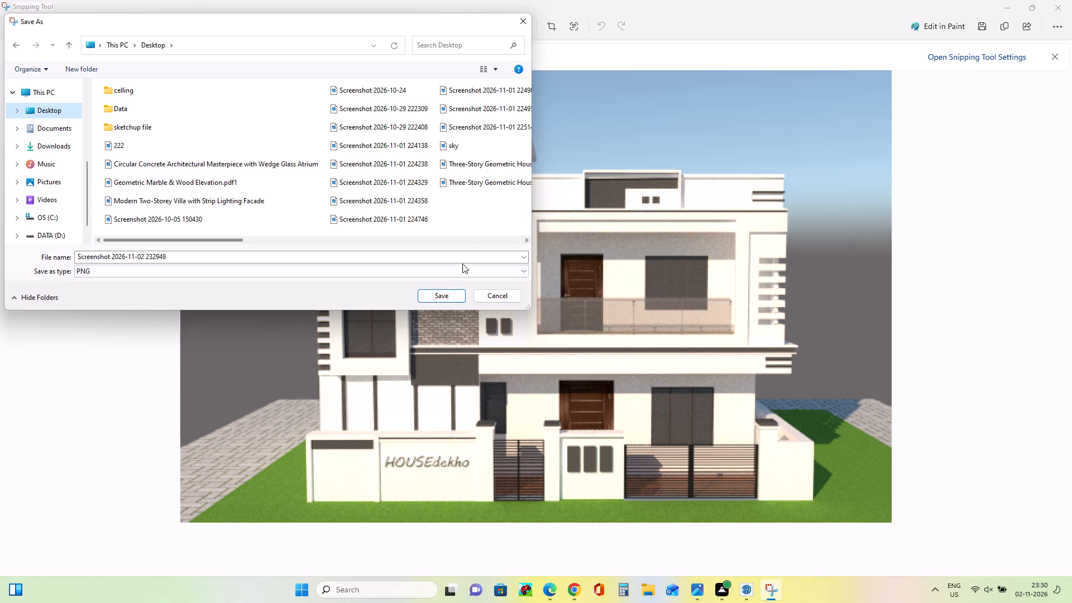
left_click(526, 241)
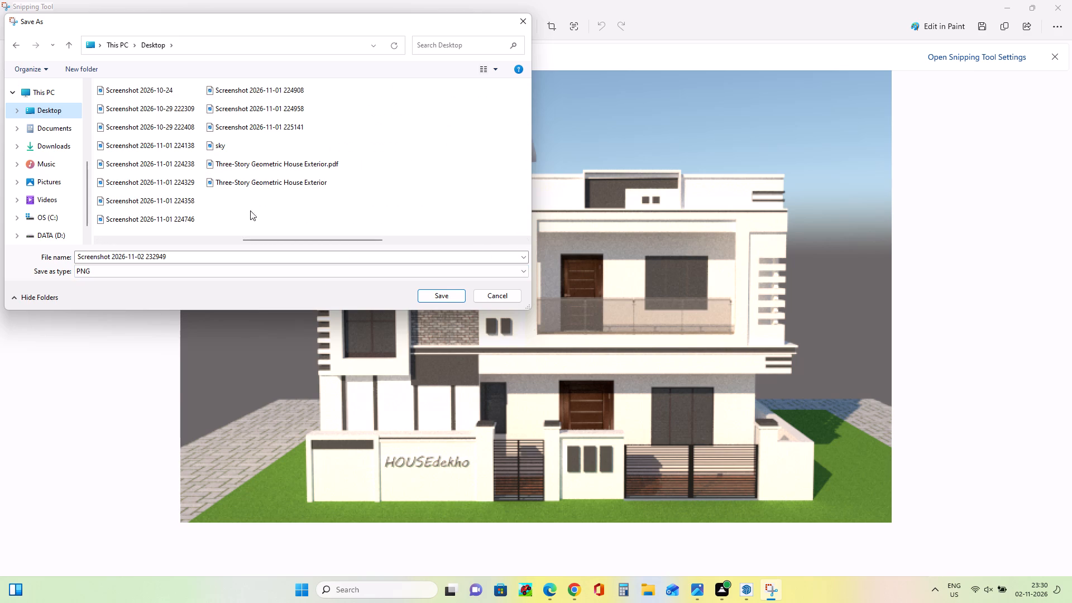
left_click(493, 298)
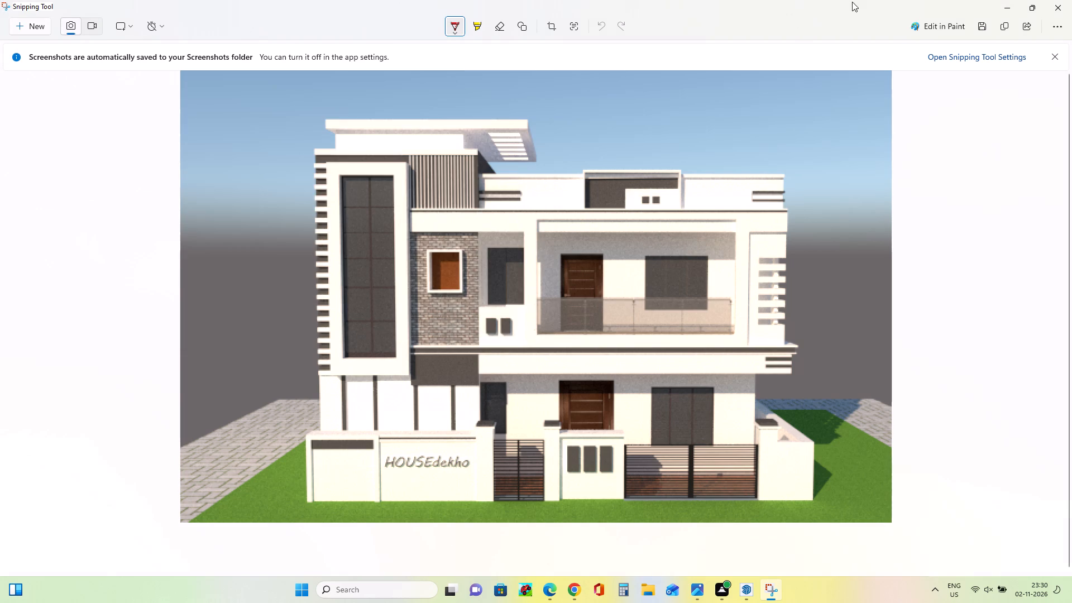
Minimize the snip and the V-Ray render window to return to the SketchUp house model.
left_click(1007, 4)
left_click(1011, 7)
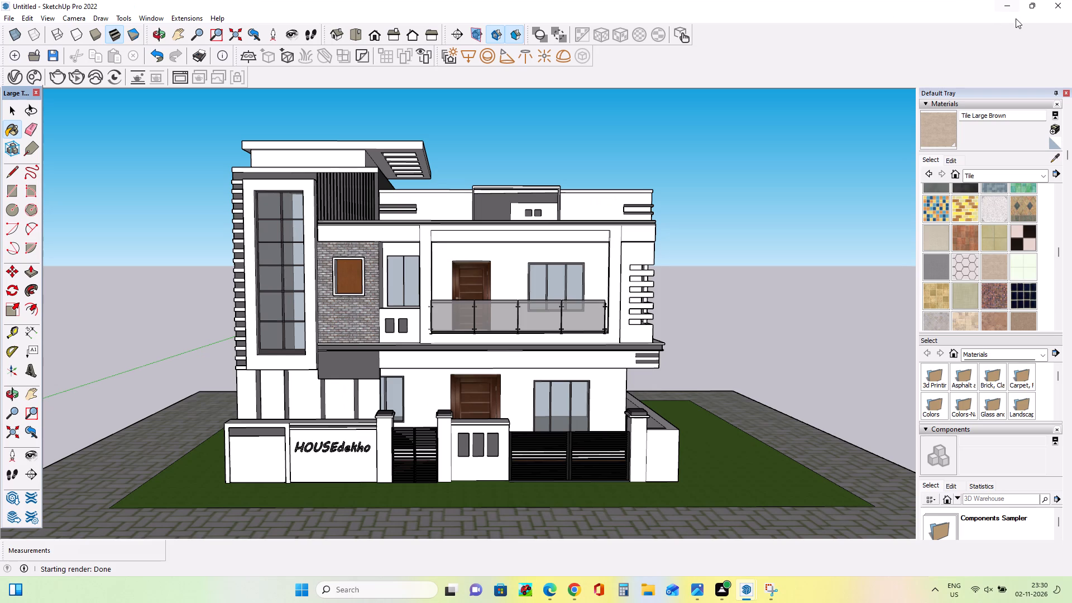
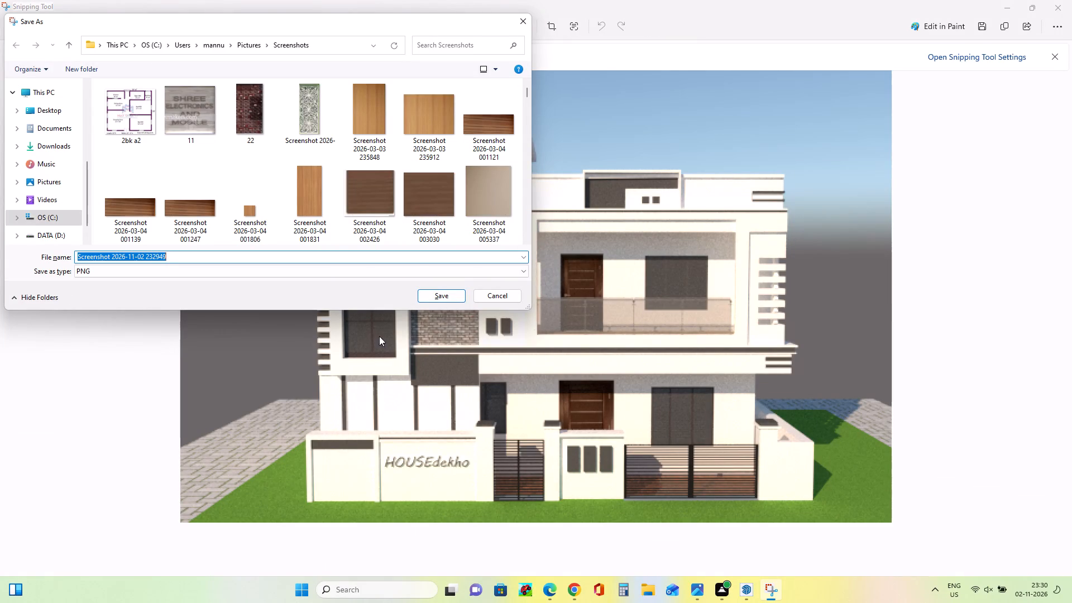
Save the rendered house snip to the Desktop as "Modern Two-Storey Villa with Strip Lighting Facade.pdf", keeping the PNG file type.
left_click(53, 116)
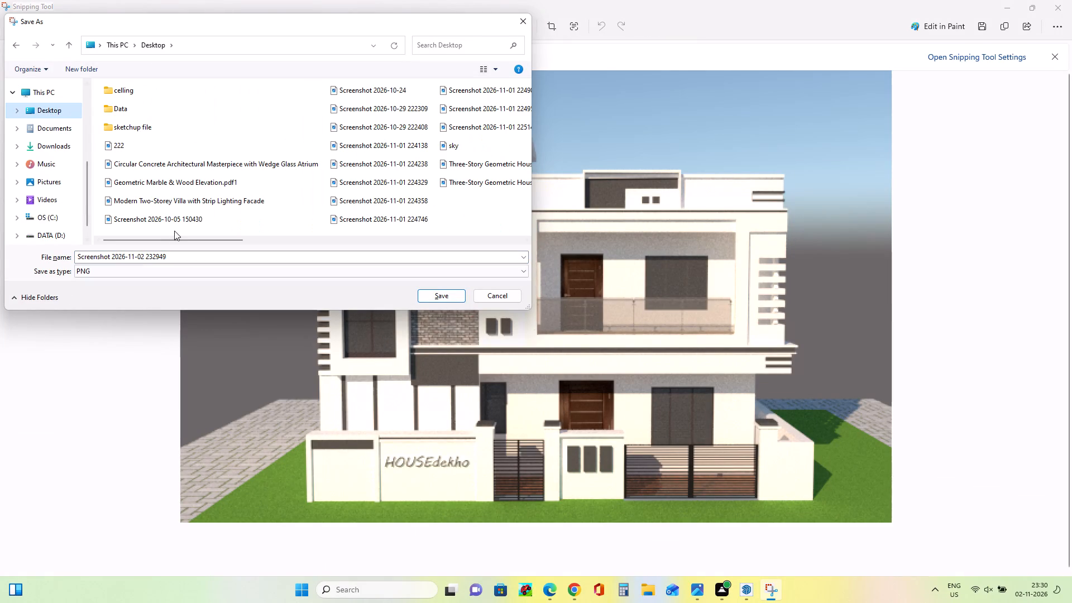
left_click(176, 260)
key("BackSpace")
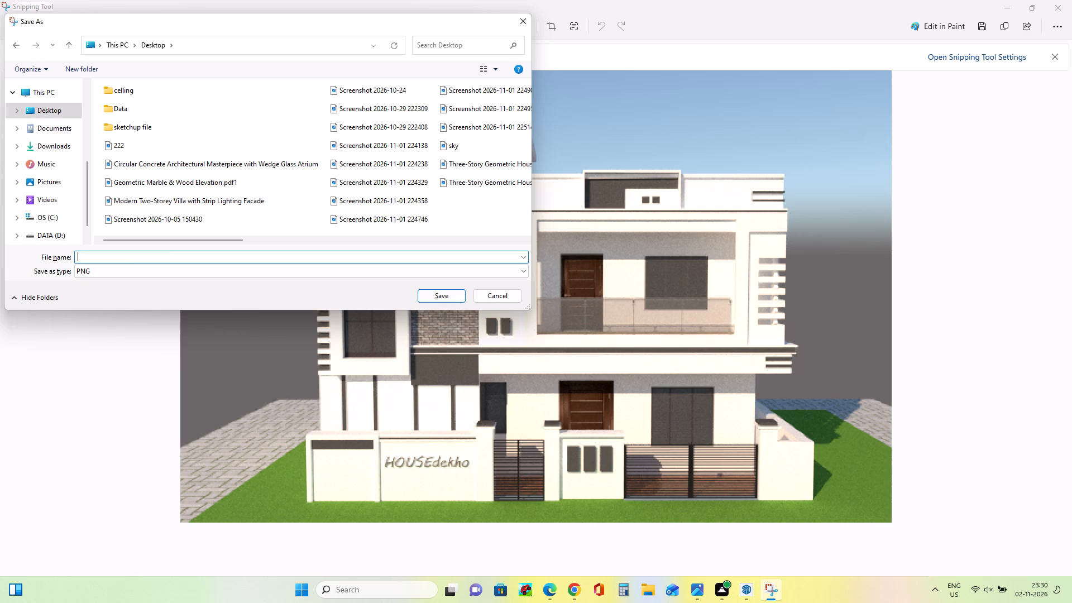
key("m")
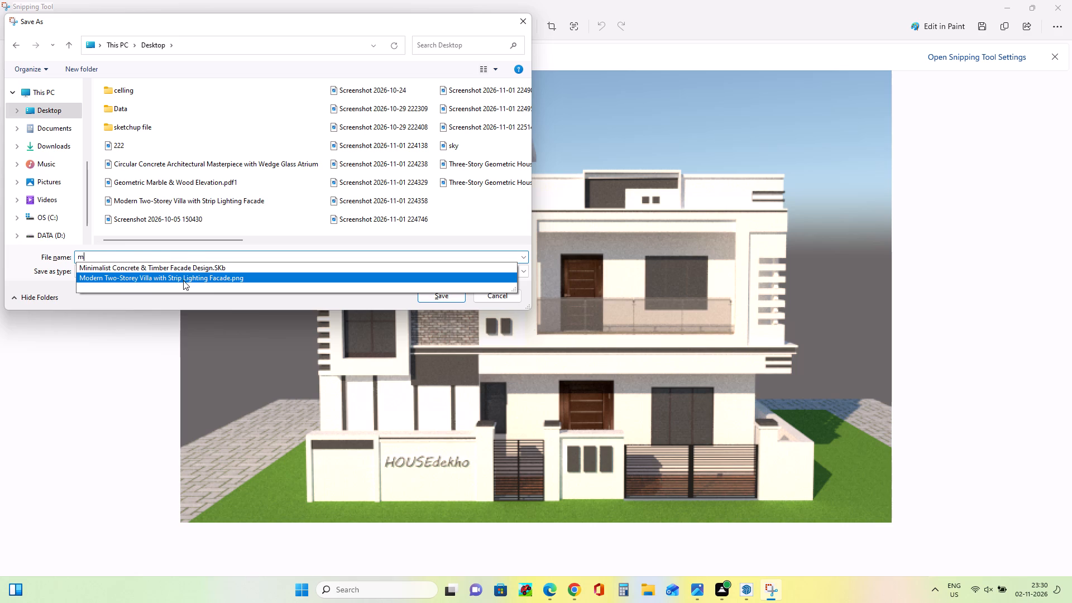
left_click(183, 281)
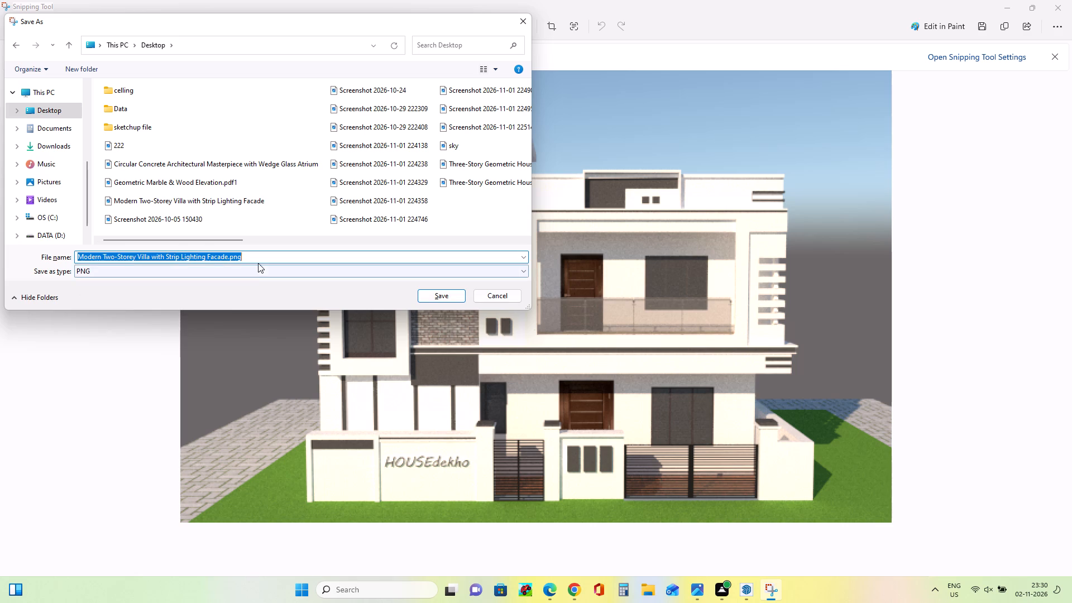
left_click(257, 258)
key("BackSpace")
key("BackSpace")
key("BackSpace")
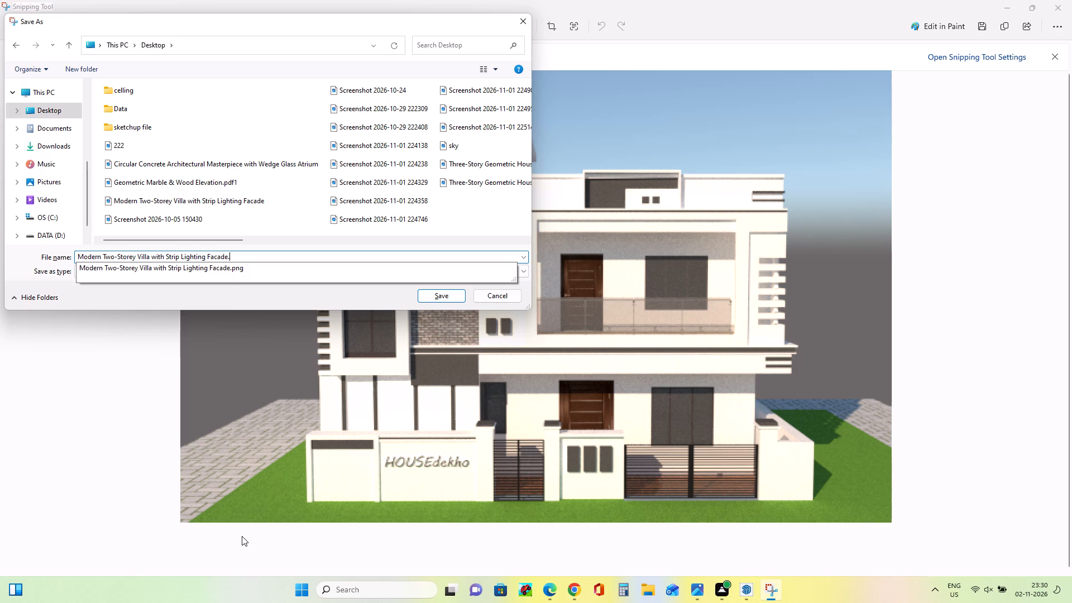
type("pdf")
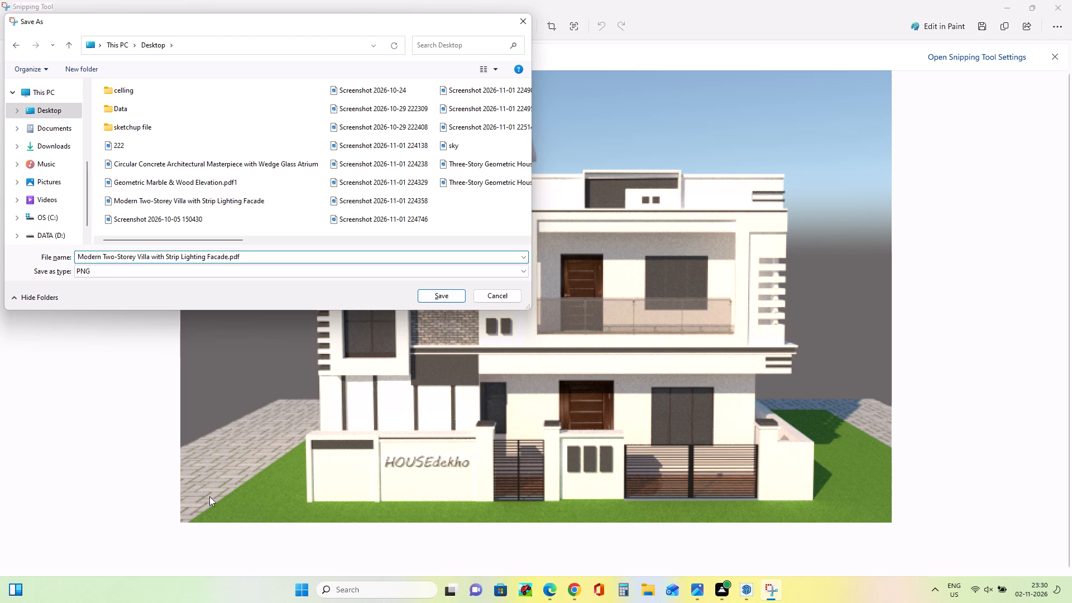
left_click(441, 299)
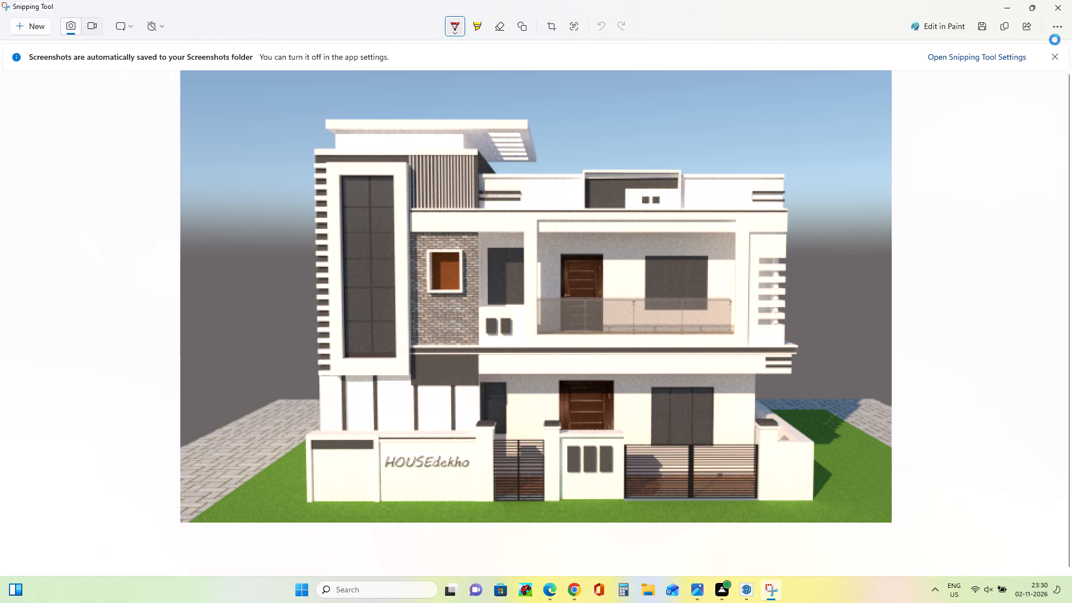
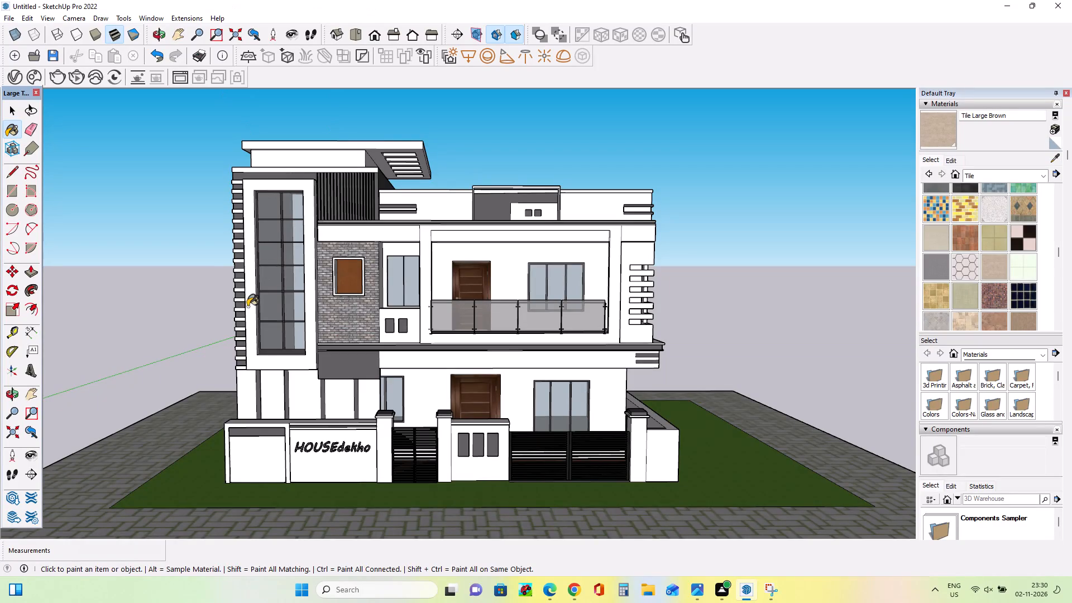
Save the house model to the Desktop as "Modern Two-Storey Villa with Strip Lighting Facade.skp" in the SketchUp Models file type.
key("ctrl+s")
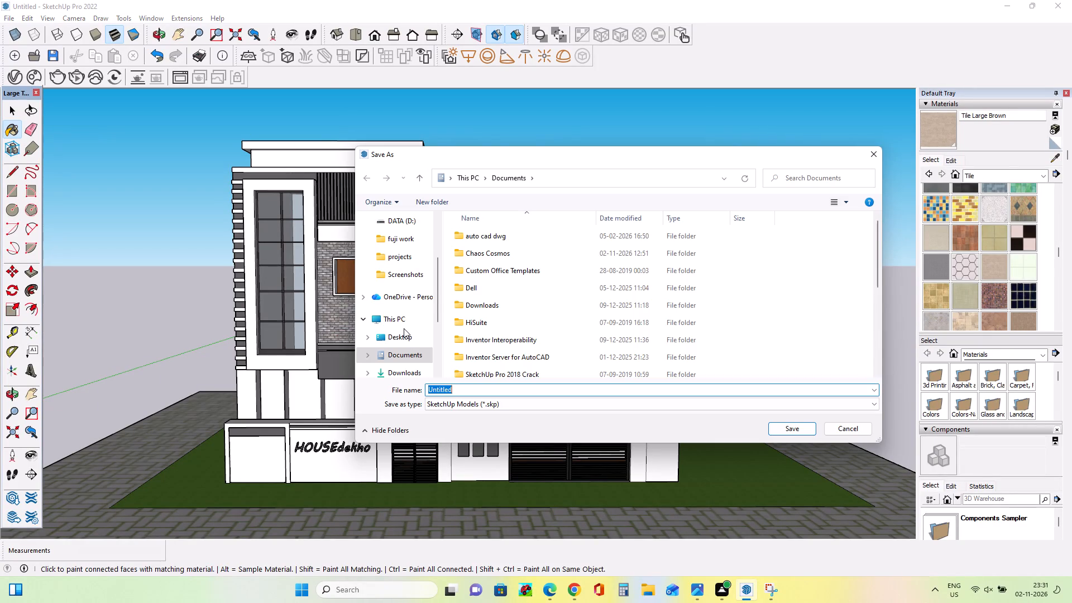
left_click(409, 341)
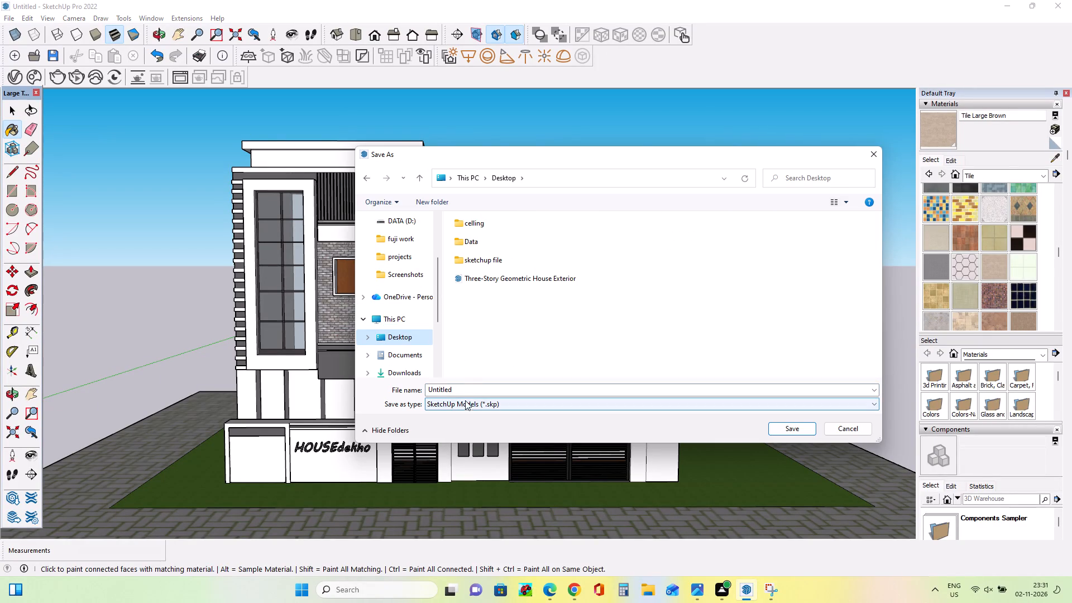
left_click(463, 393)
key("BackSpace")
key("m")
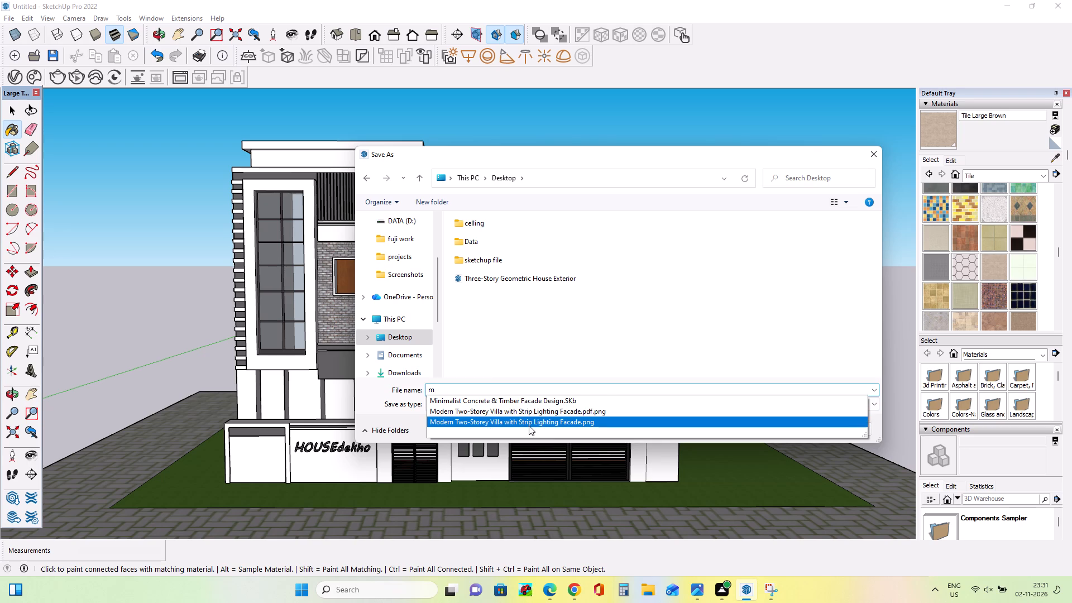
left_click(529, 425)
left_click(608, 389)
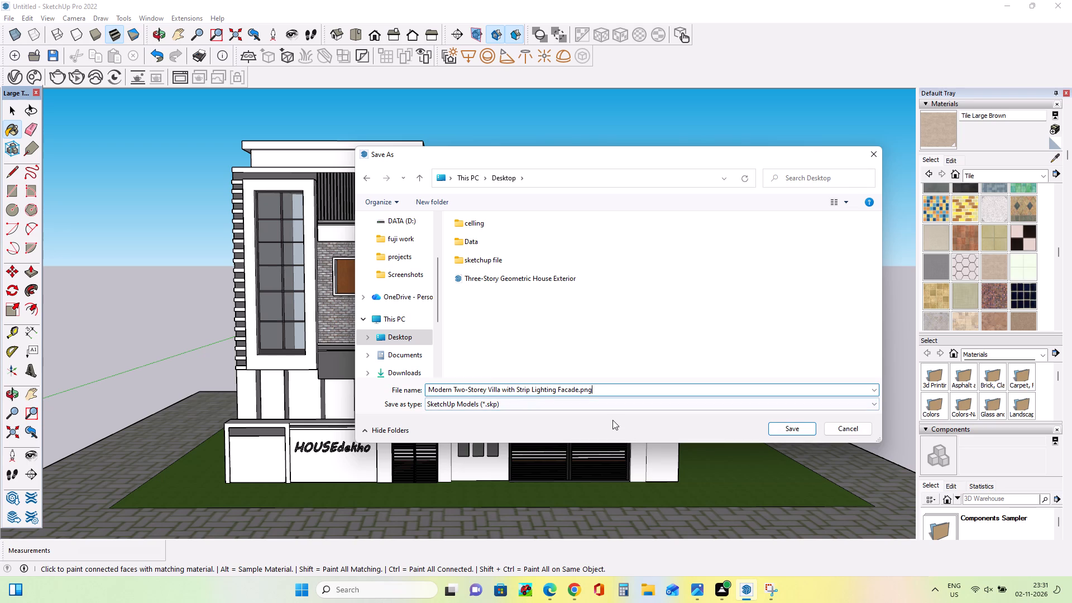
key("BackSpace")
key("BackSpace")
key("BackSpace")
type("skp")
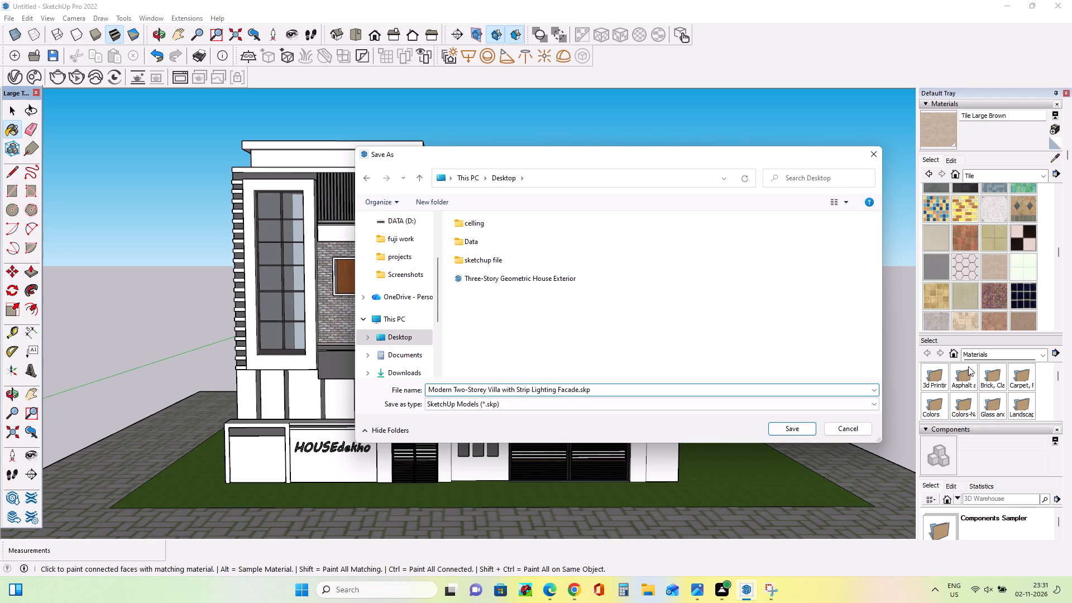
left_click(805, 426)
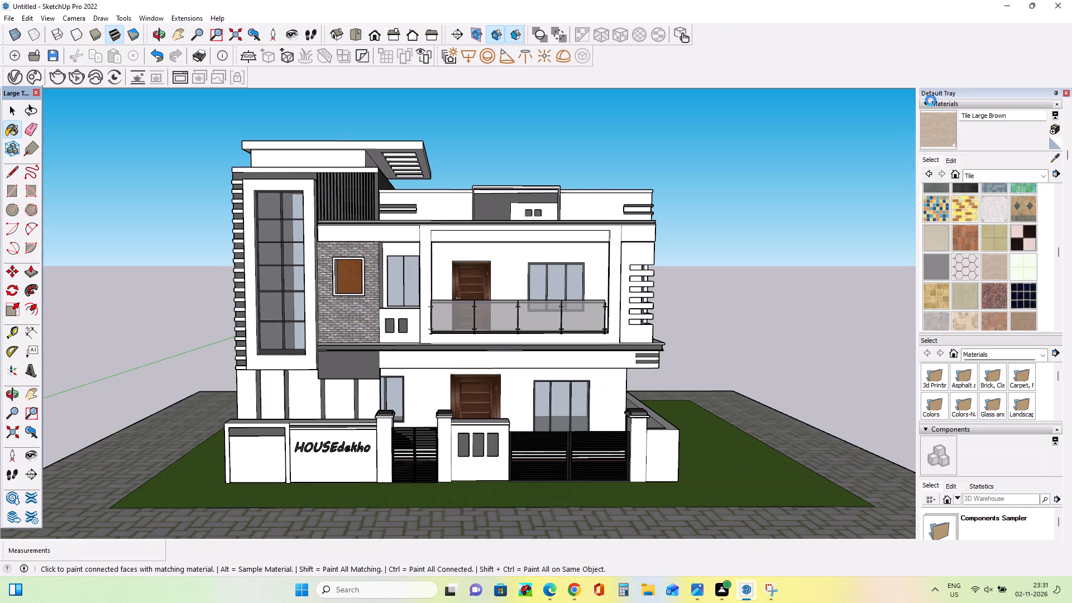